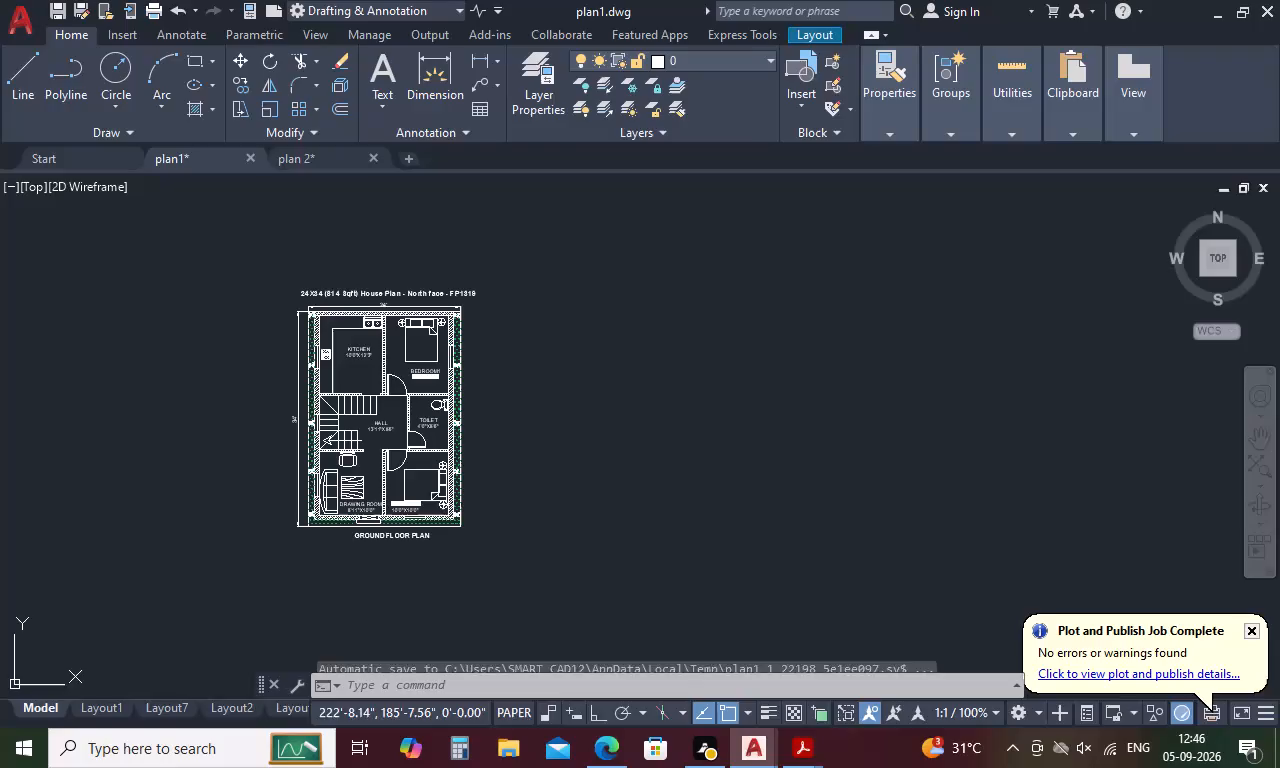
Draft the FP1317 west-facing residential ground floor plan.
Create a new drawing from the acadiso template.
{"action": "key", "text": "ctrl+n"}
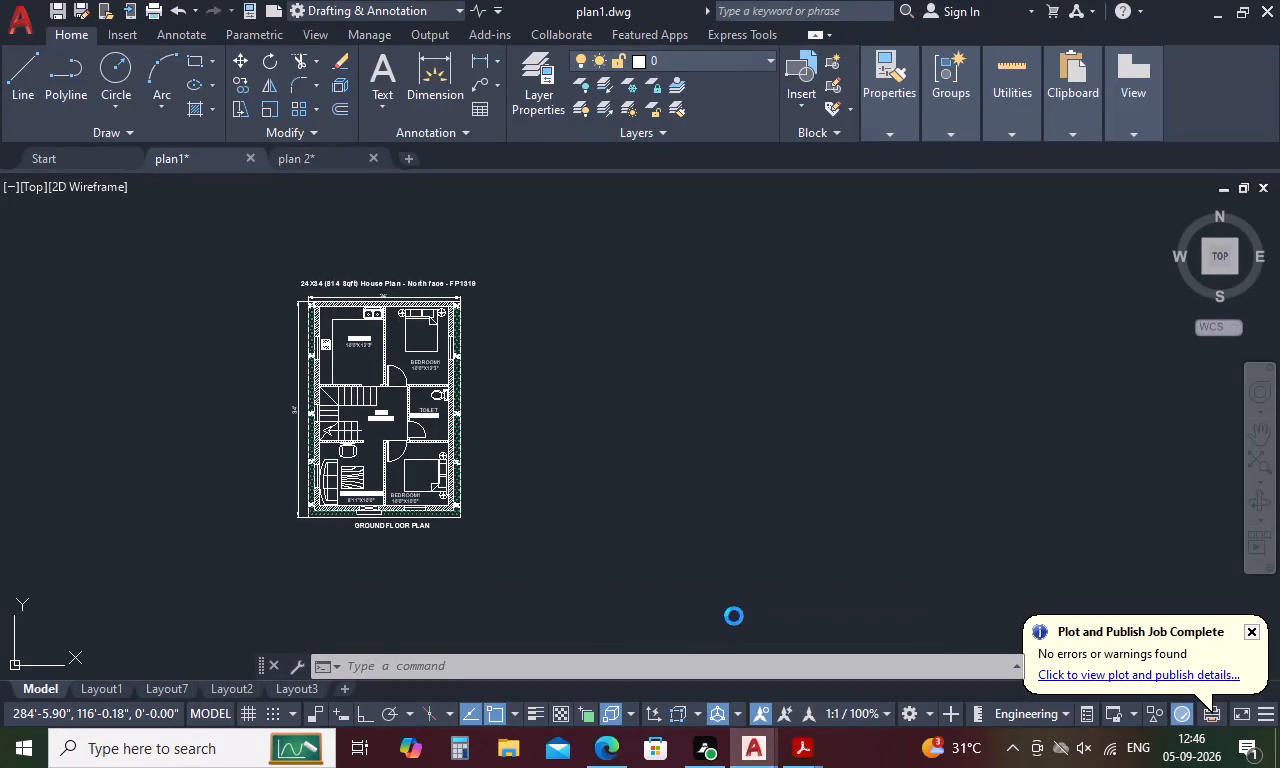
{"action": "left_click", "coordinate": [894, 553]}
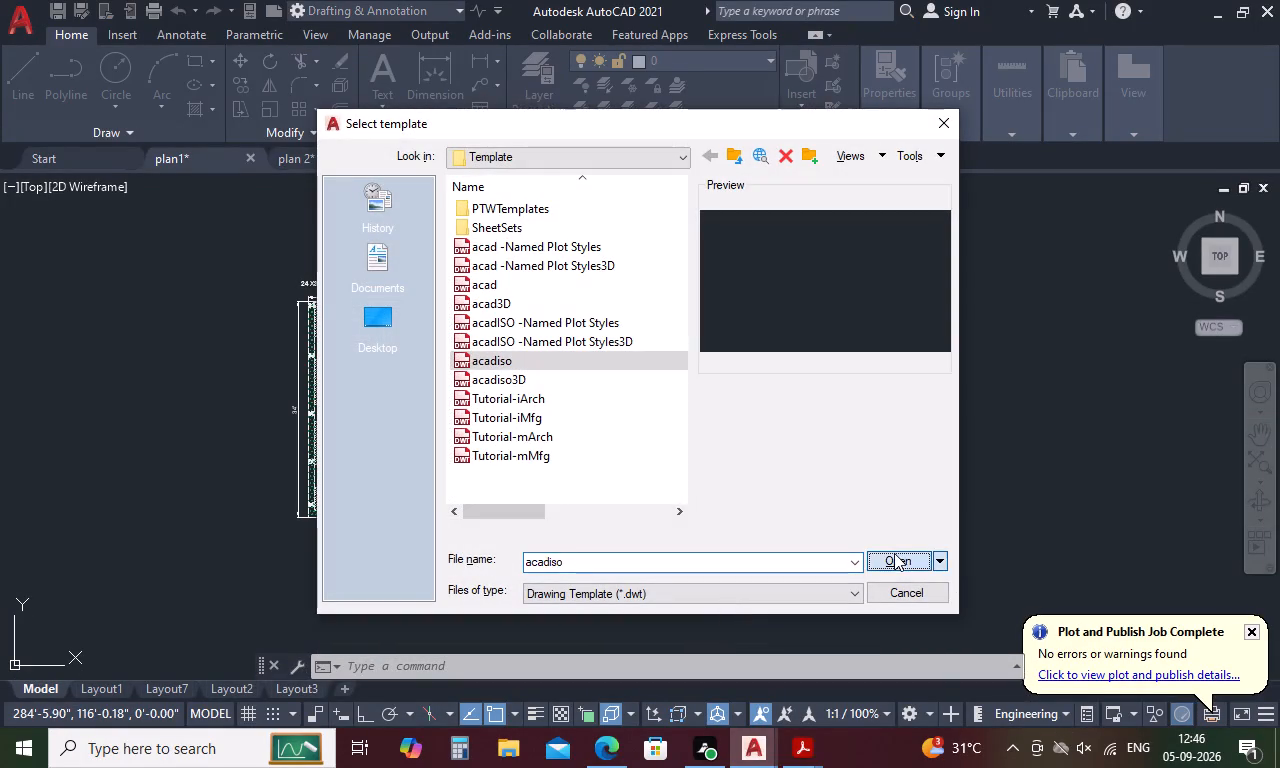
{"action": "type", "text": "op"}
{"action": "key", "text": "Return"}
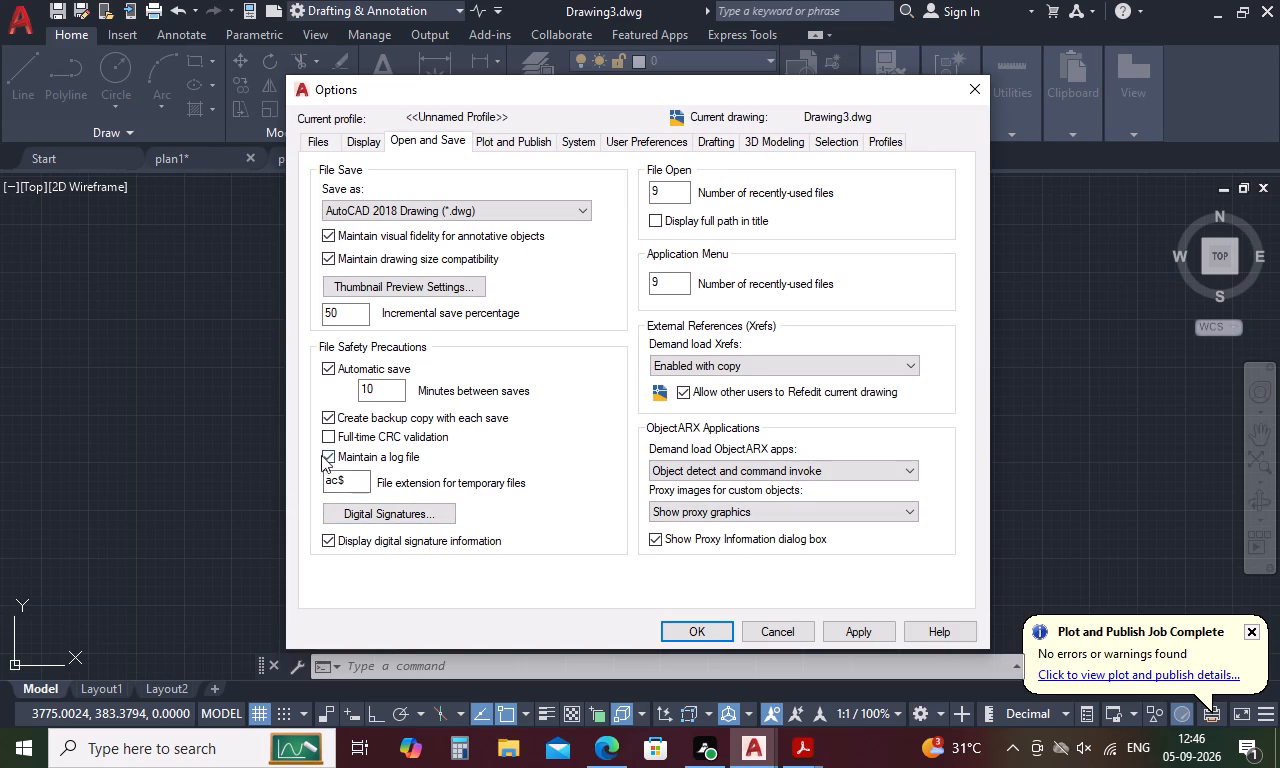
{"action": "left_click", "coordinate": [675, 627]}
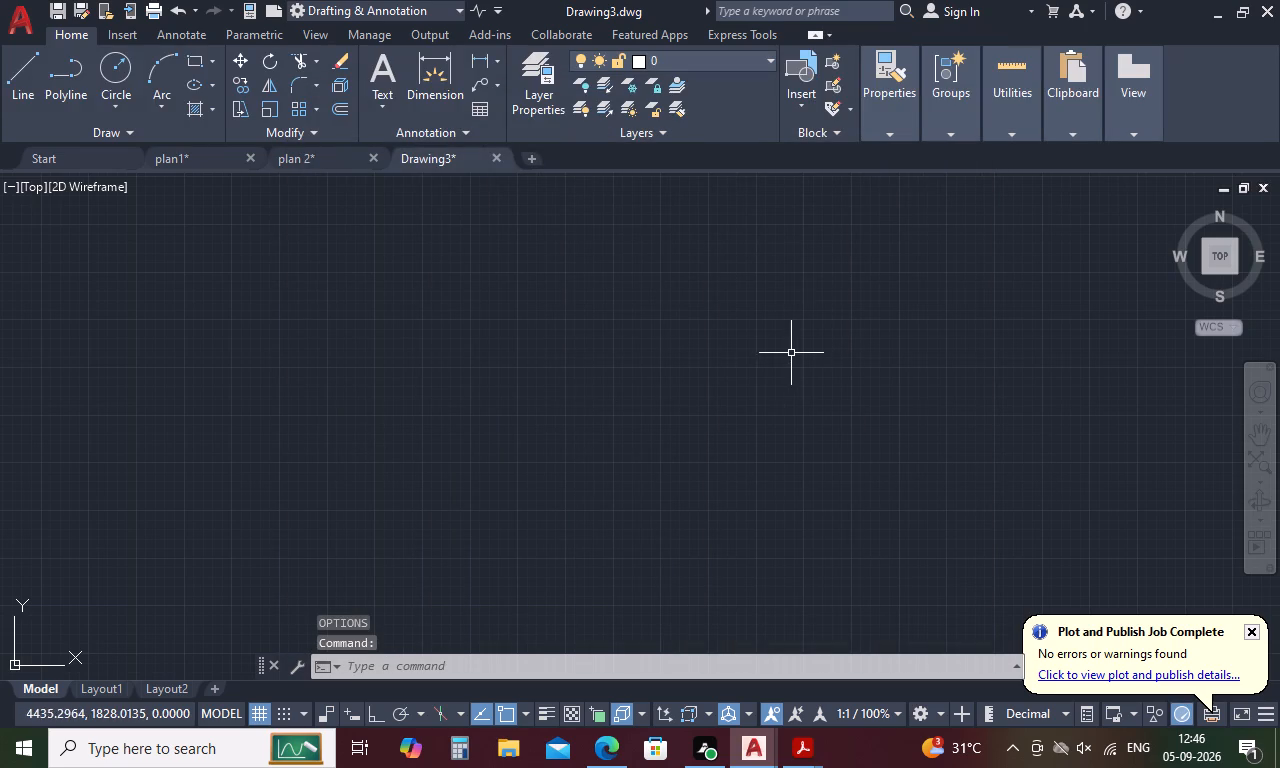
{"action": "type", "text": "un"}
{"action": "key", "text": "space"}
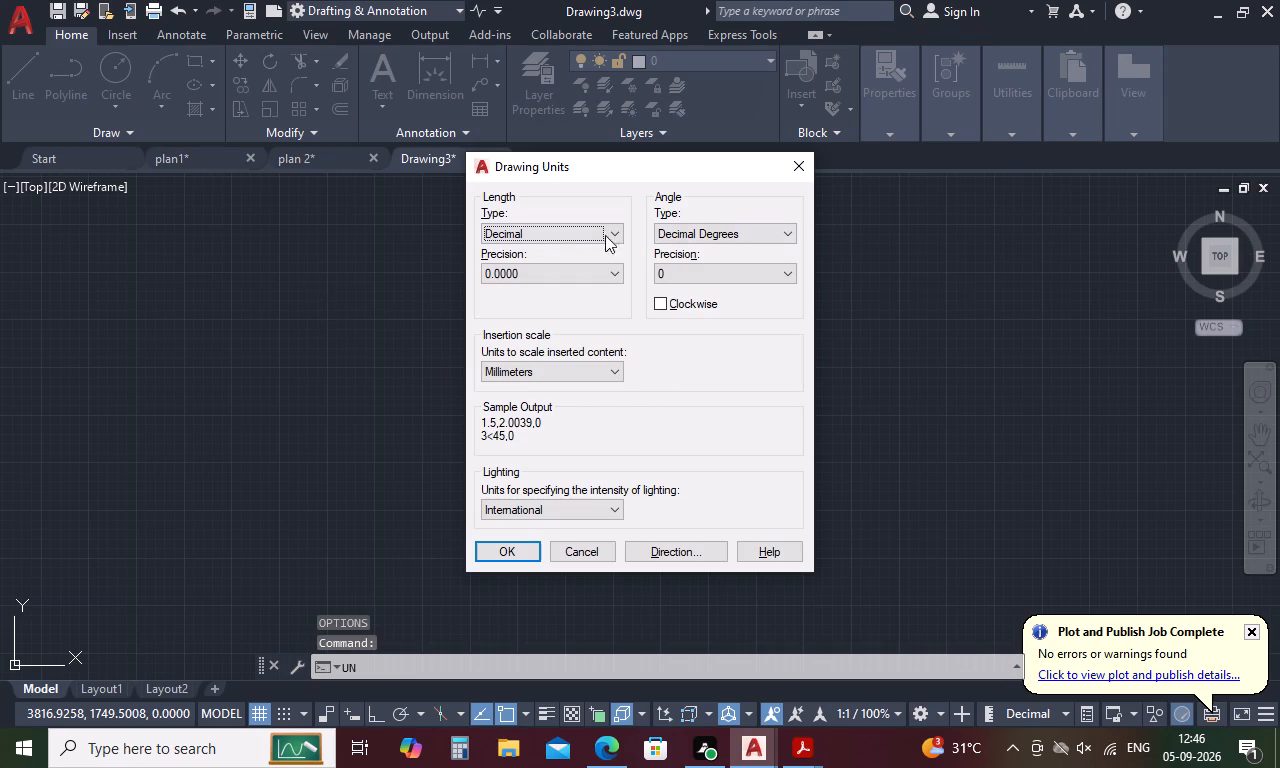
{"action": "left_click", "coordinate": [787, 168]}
Close the plan 2 and plan1 drawings, saving their changes, and keep Drawing3 open.
{"action": "left_click", "coordinate": [370, 159]}
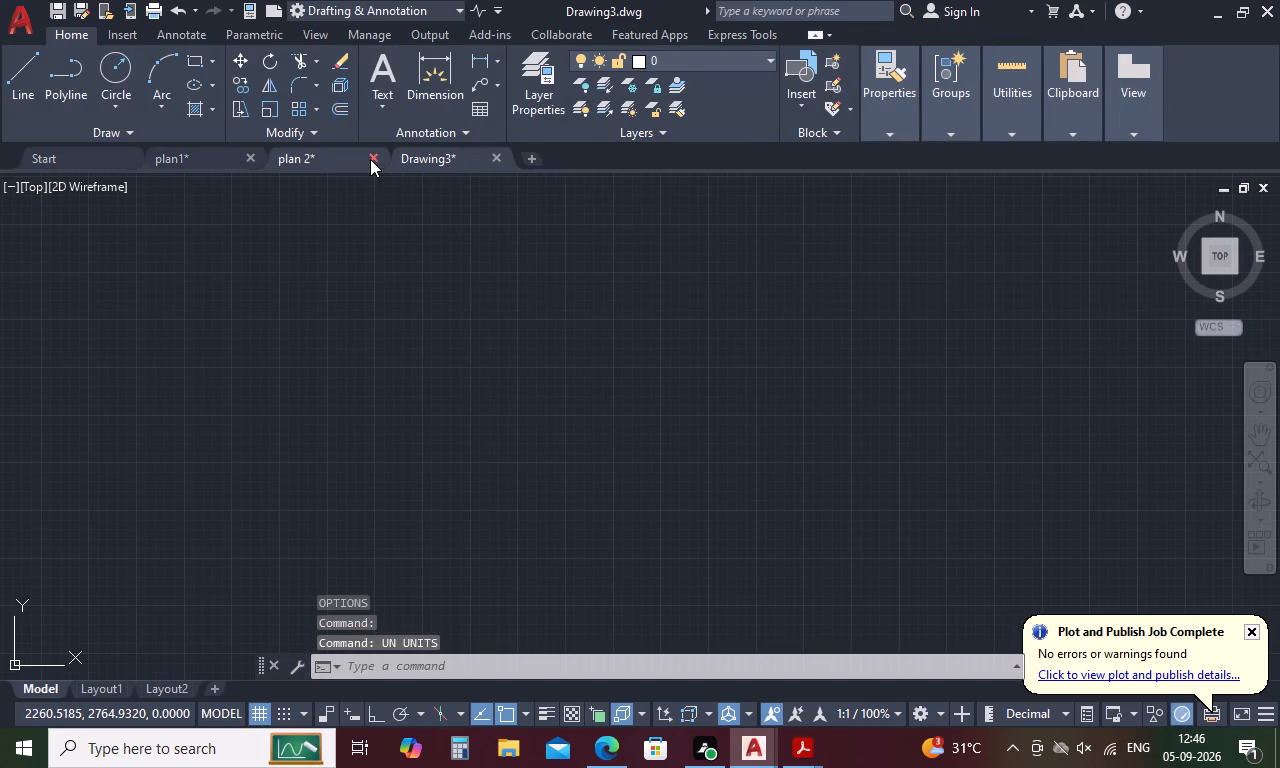
{"action": "left_click", "coordinate": [365, 153]}
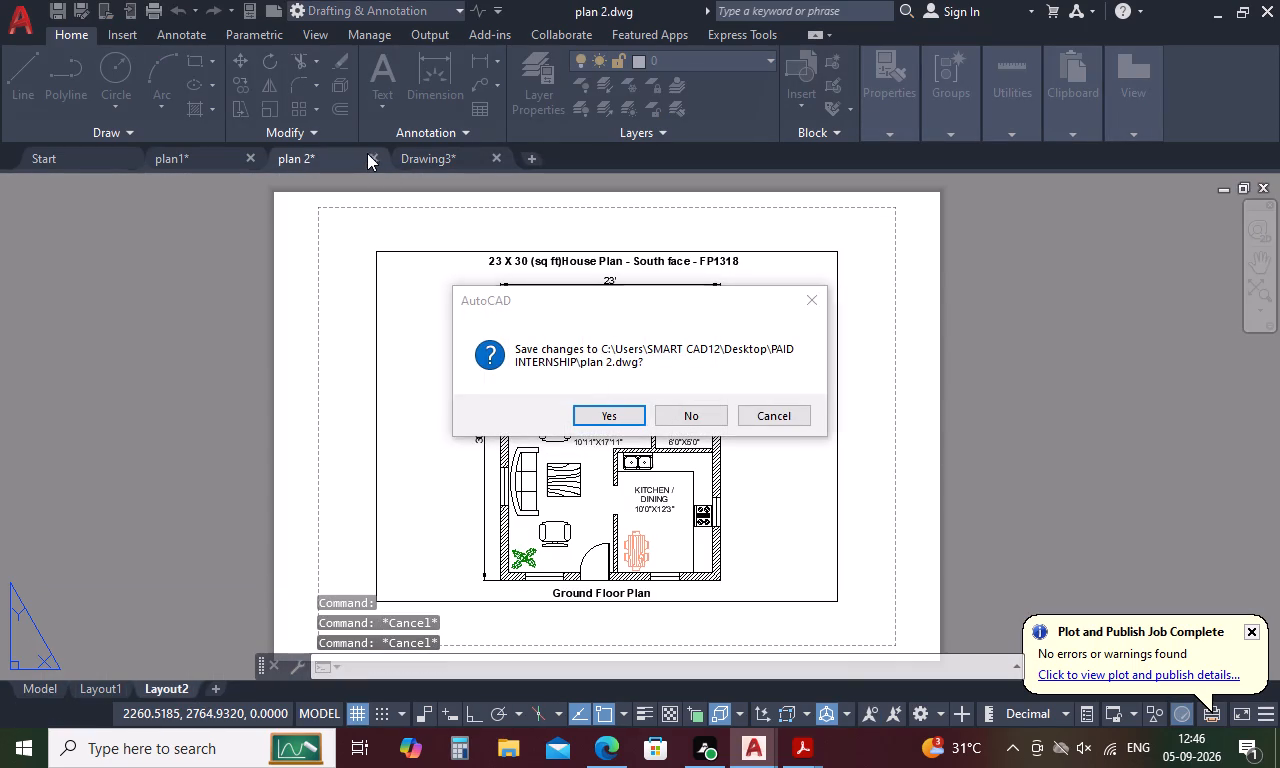
{"action": "left_click", "coordinate": [376, 150]}
{"action": "left_click", "coordinate": [609, 415]}
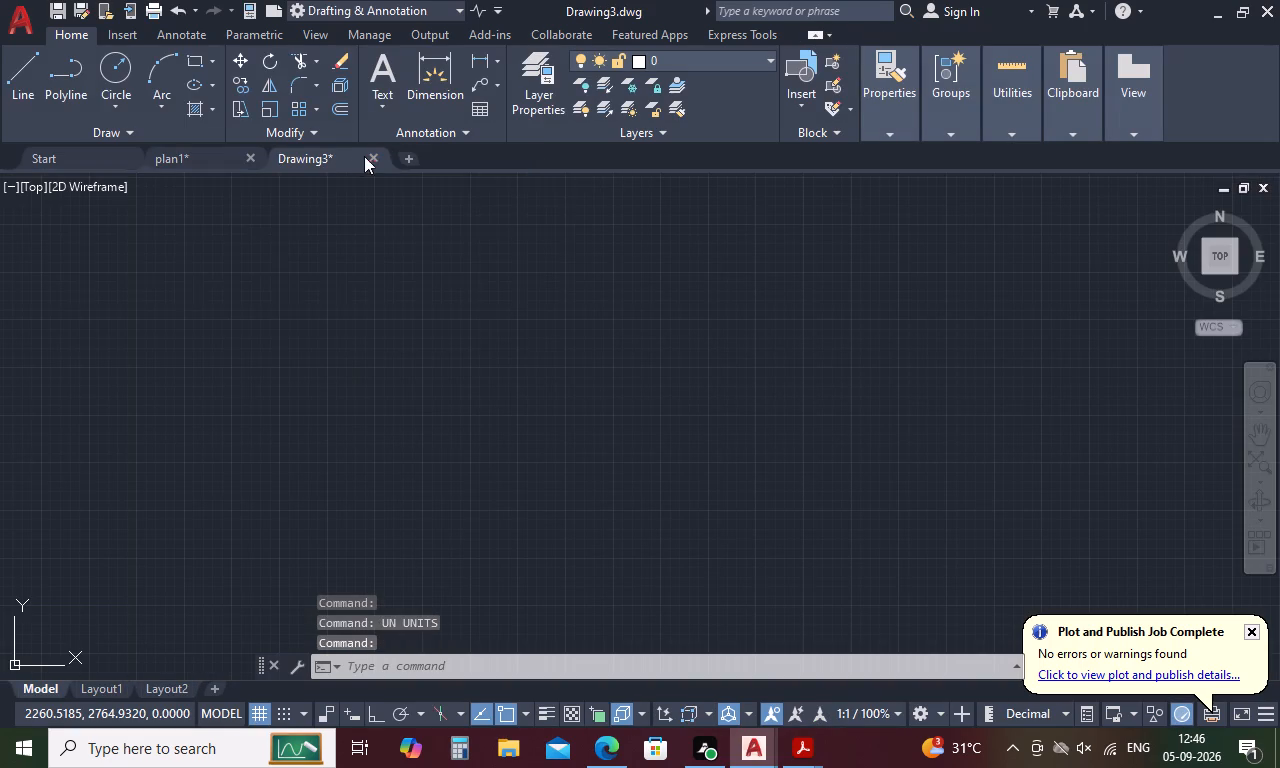
{"action": "left_click", "coordinate": [257, 156]}
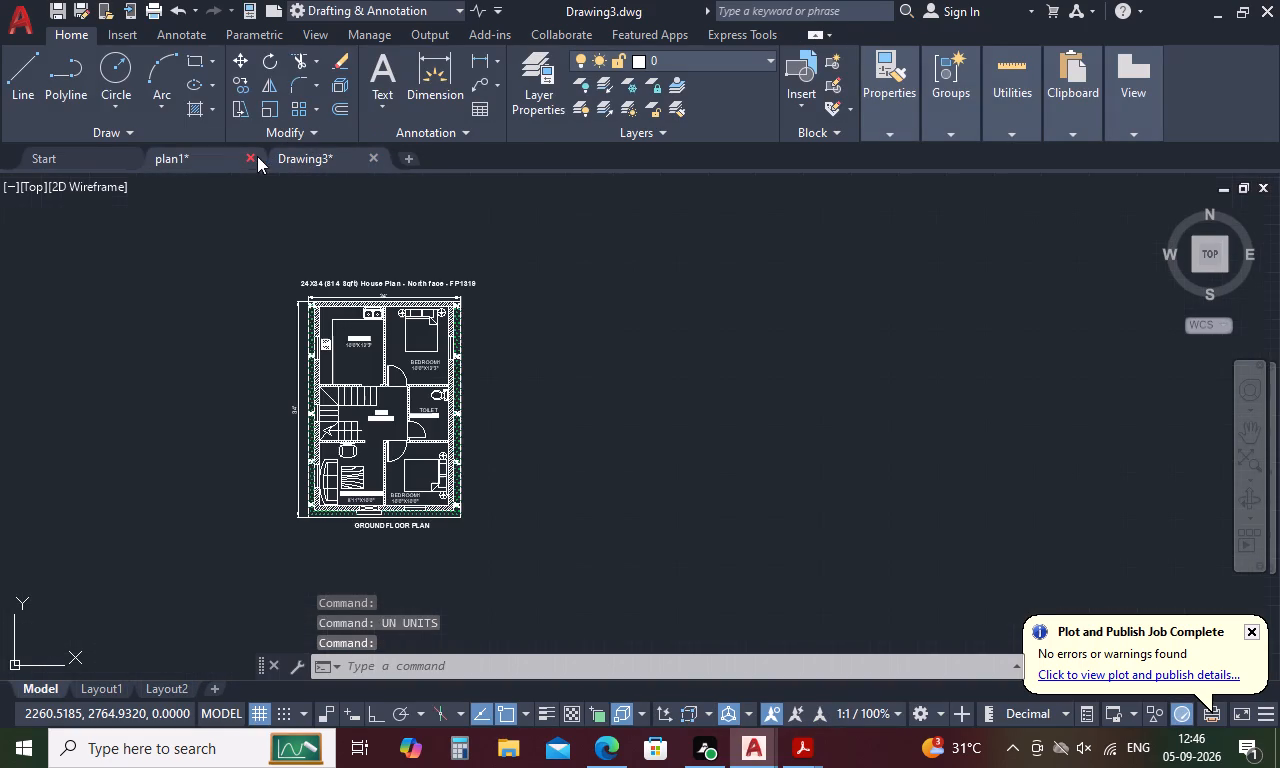
{"action": "left_click", "coordinate": [618, 417]}
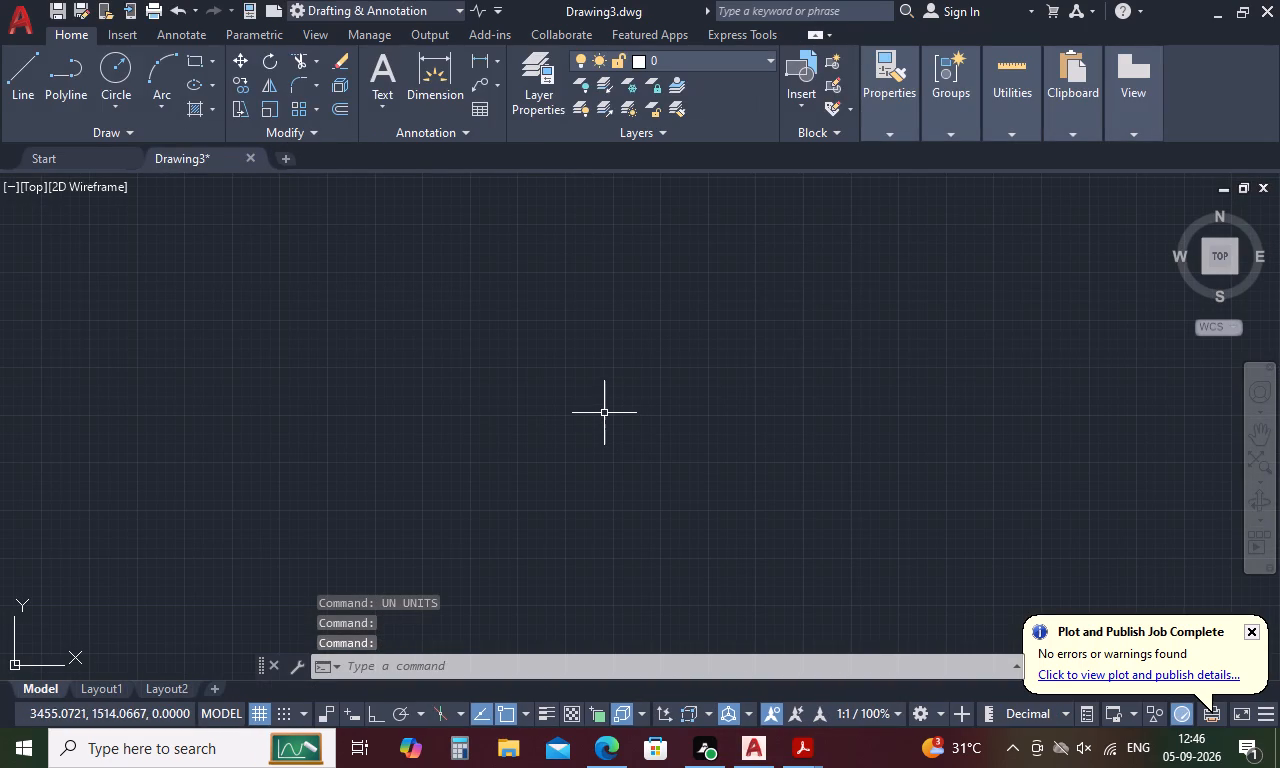
{"action": "left_click", "coordinate": [197, 164]}
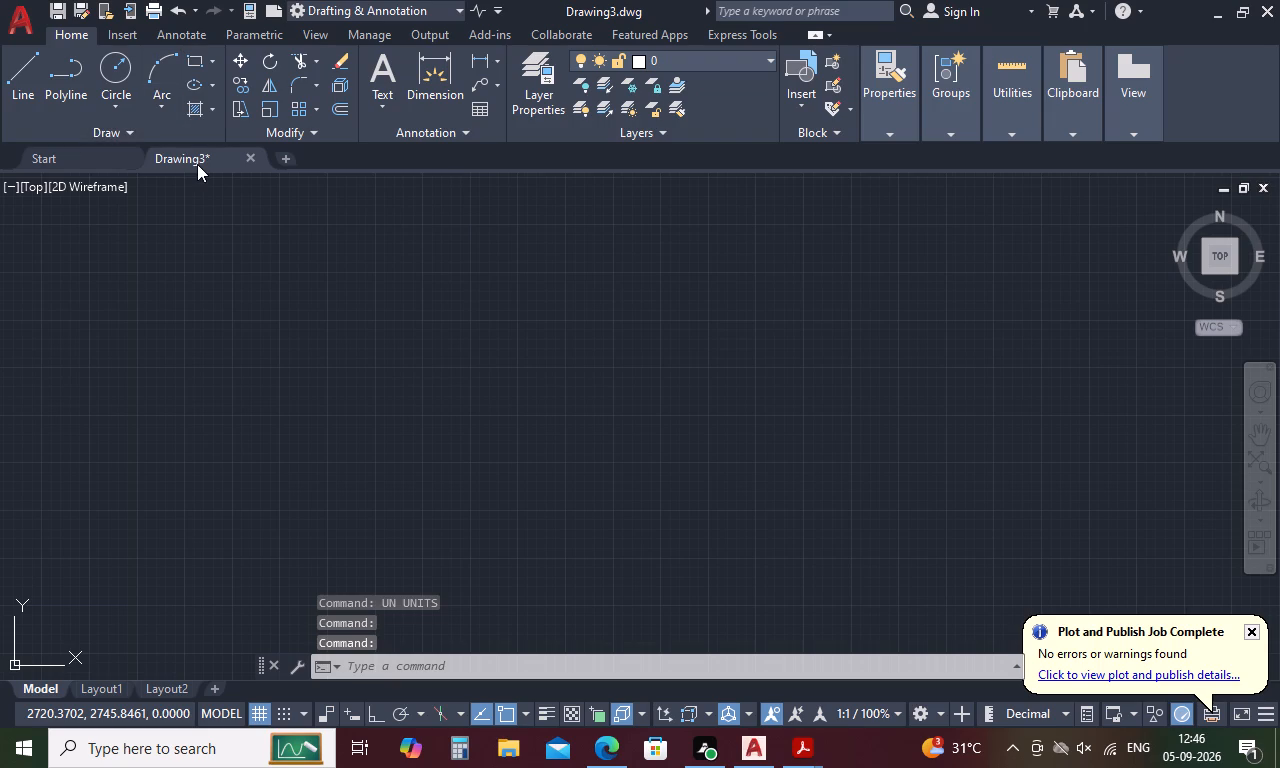
{"action": "left_click", "coordinate": [210, 154]}
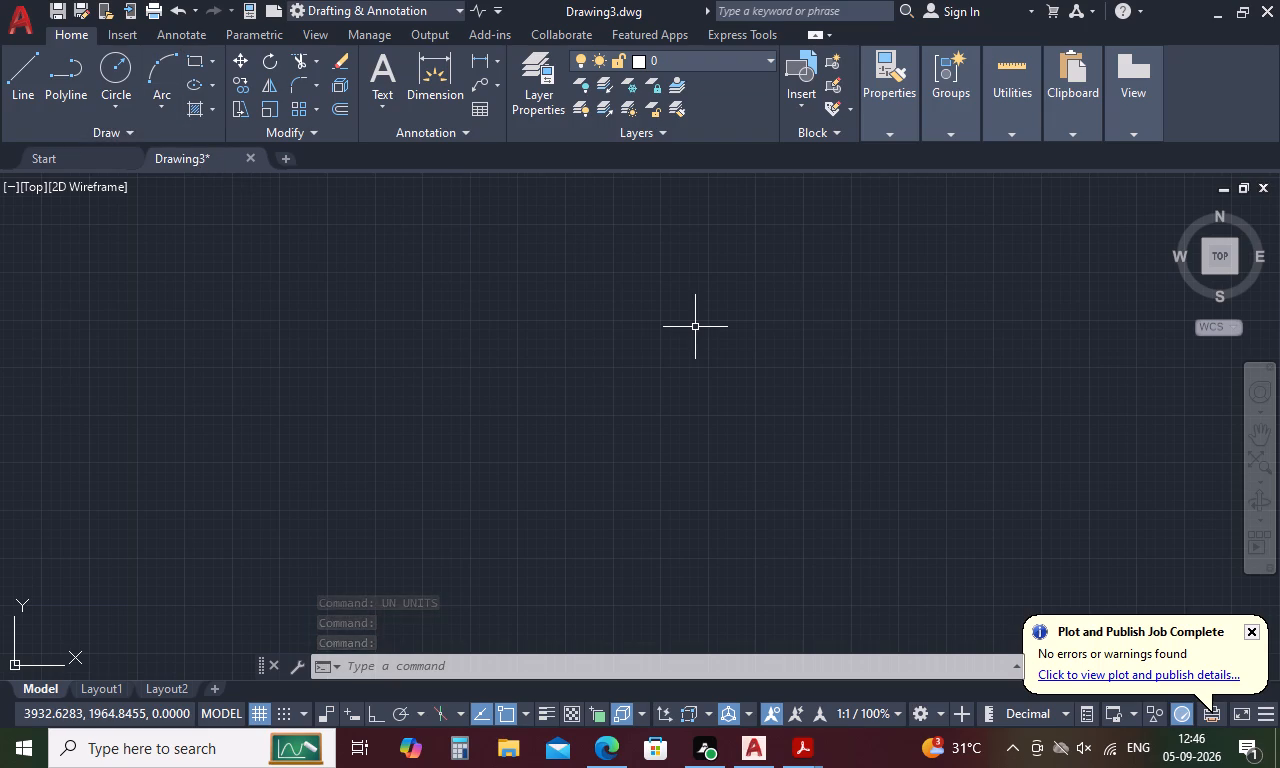
Set the drawing units to Engineering with 0'-0.00" length precision and an insertion scale of inches.
{"action": "key", "text": "u"}
{"action": "type", "text": "n"}
{"action": "key", "text": "space"}
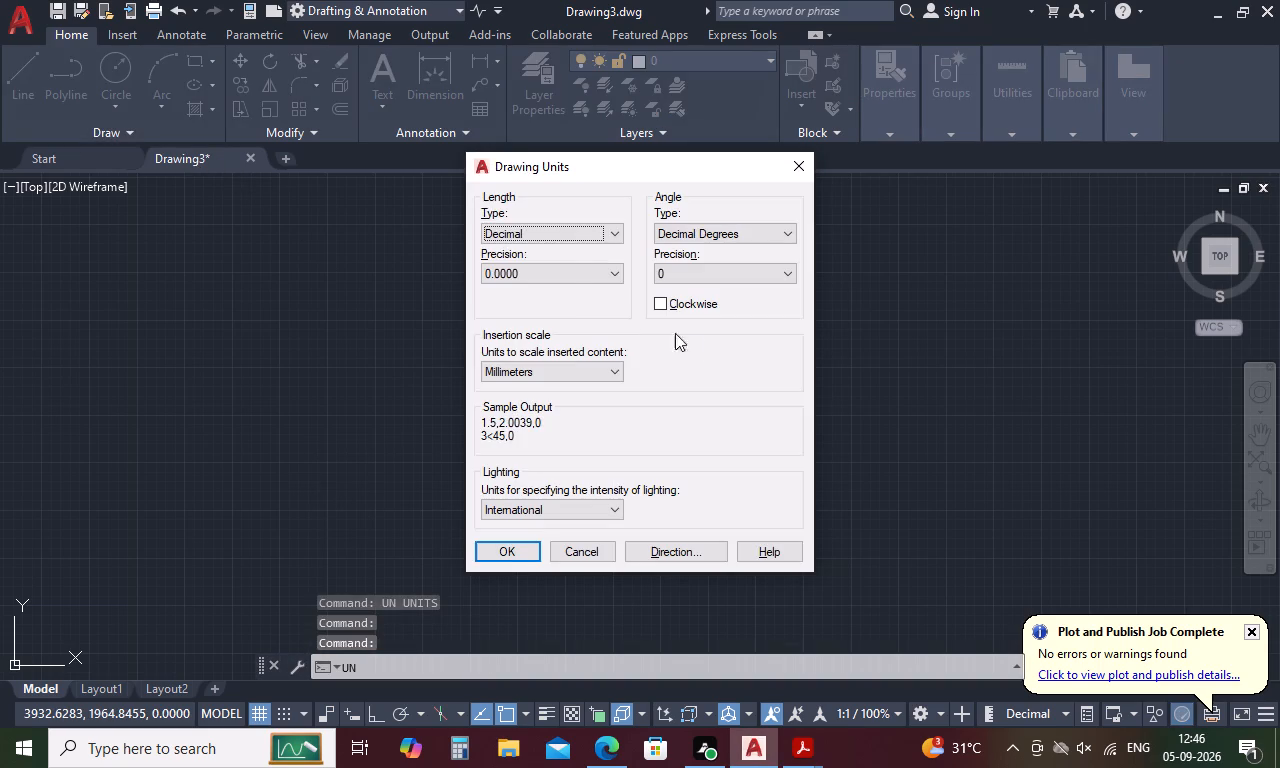
{"action": "left_click", "coordinate": [604, 232]}
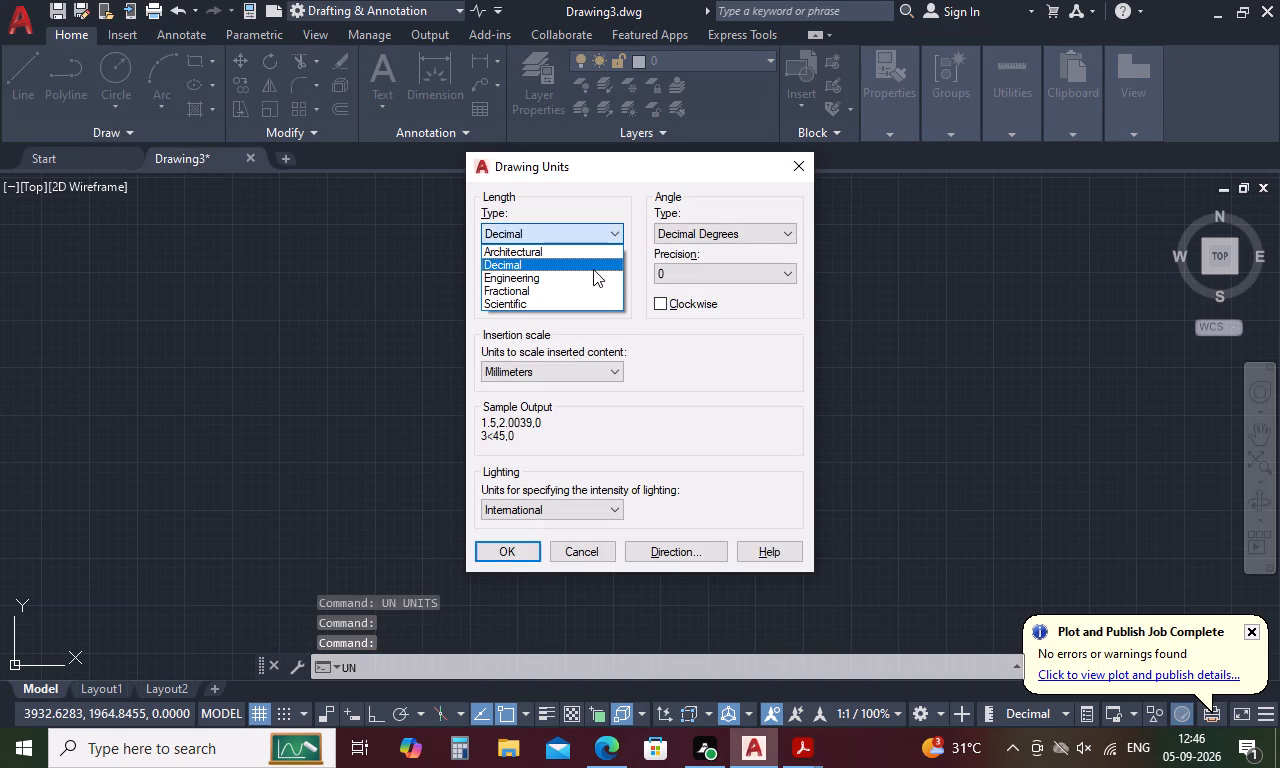
{"action": "left_click", "coordinate": [593, 272]}
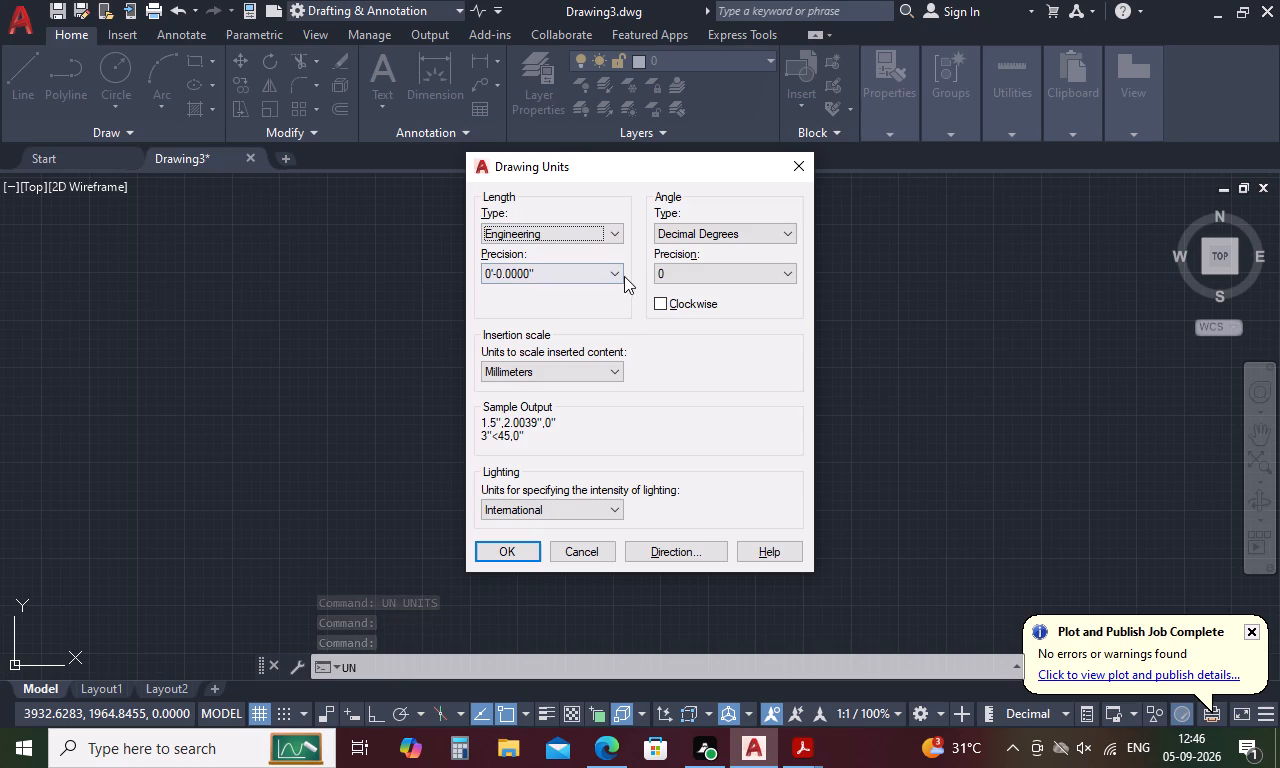
{"action": "left_click", "coordinate": [624, 276]}
{"action": "left_click", "coordinate": [613, 268]}
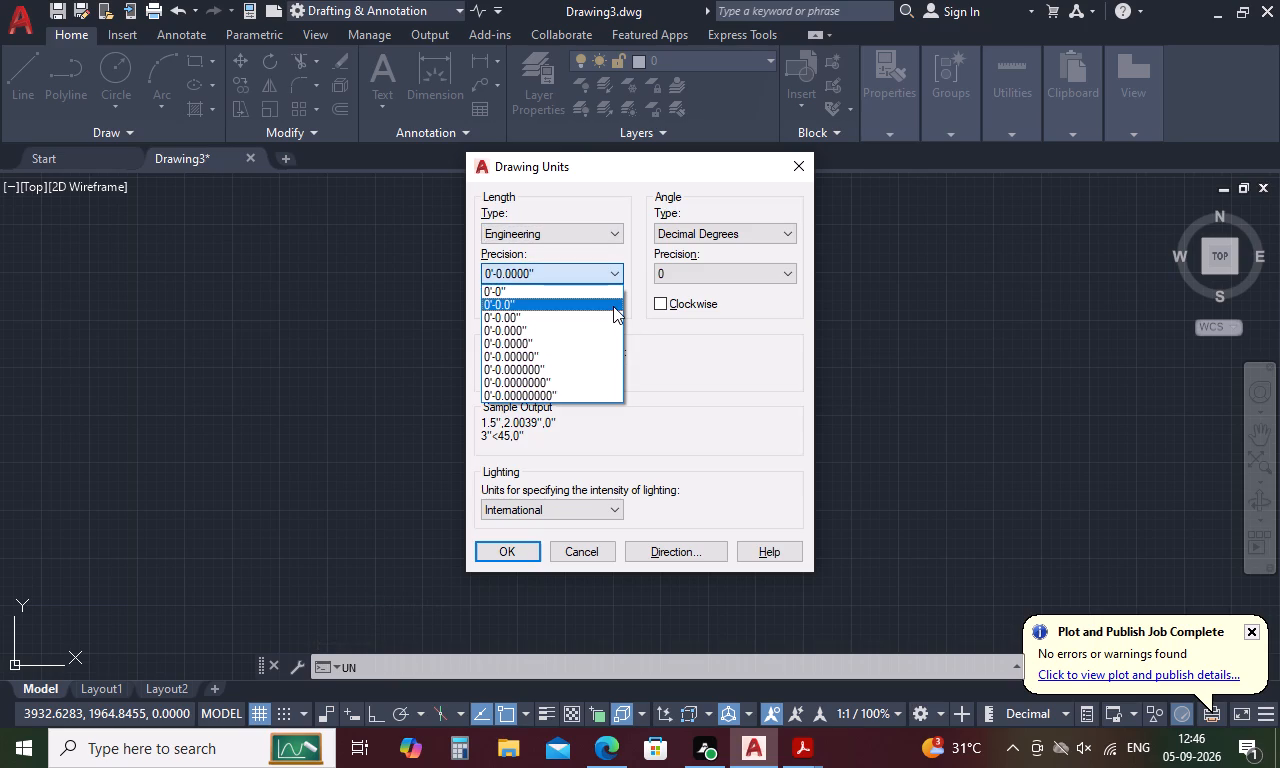
{"action": "left_click", "coordinate": [613, 306]}
{"action": "left_click", "coordinate": [616, 271]}
{"action": "left_click", "coordinate": [616, 315]}
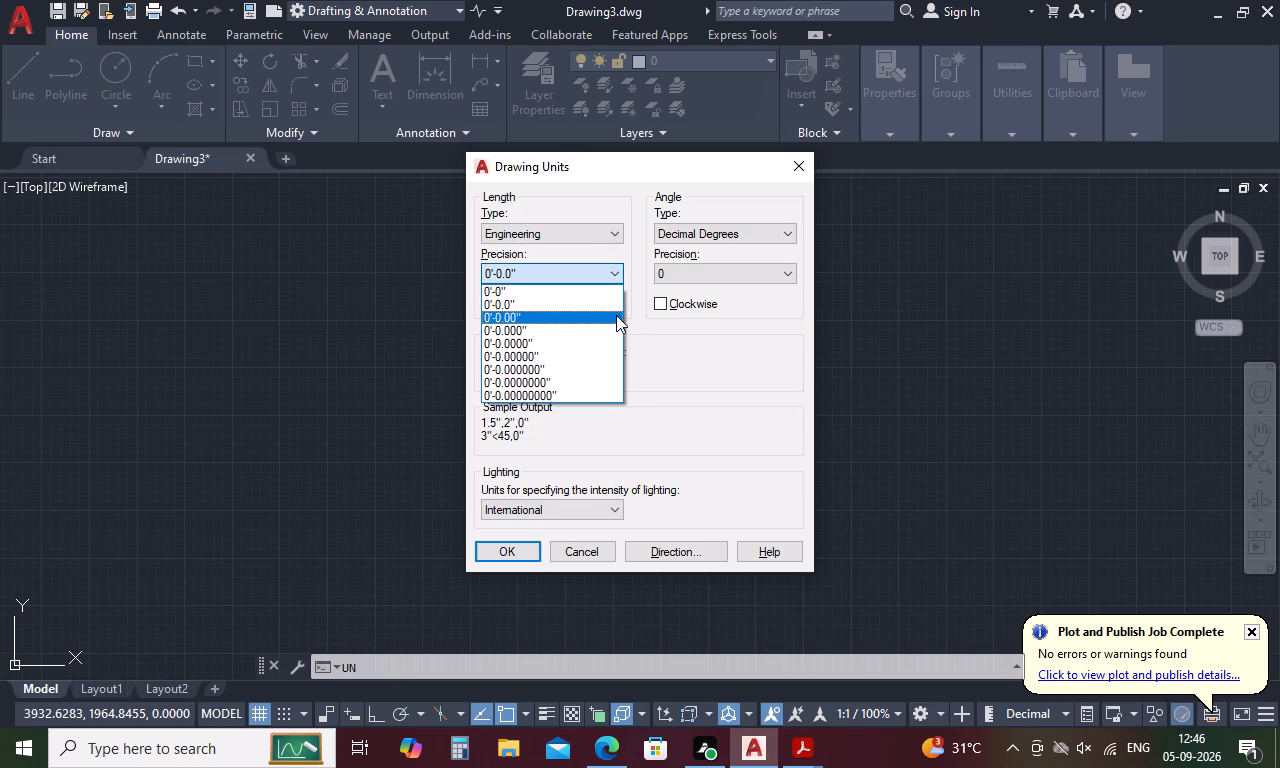
{"action": "left_click", "coordinate": [618, 367]}
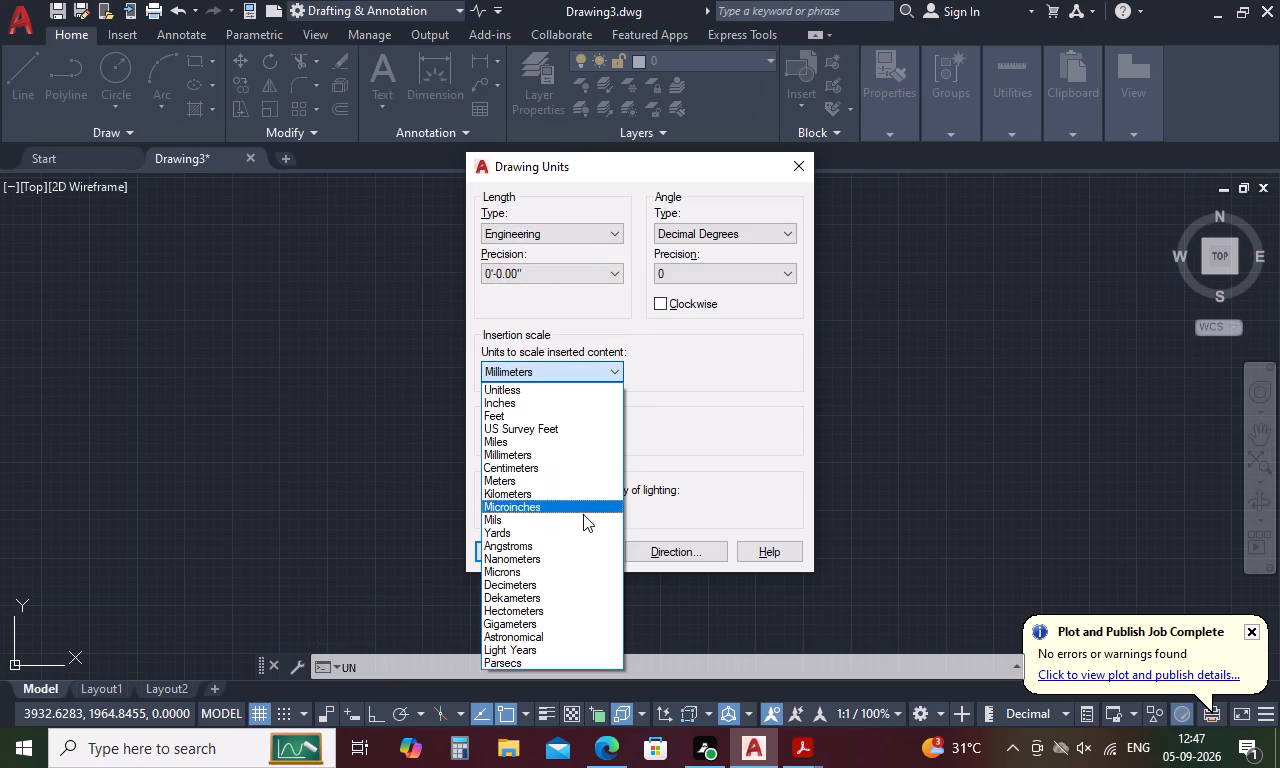
{"action": "left_click", "coordinate": [561, 404]}
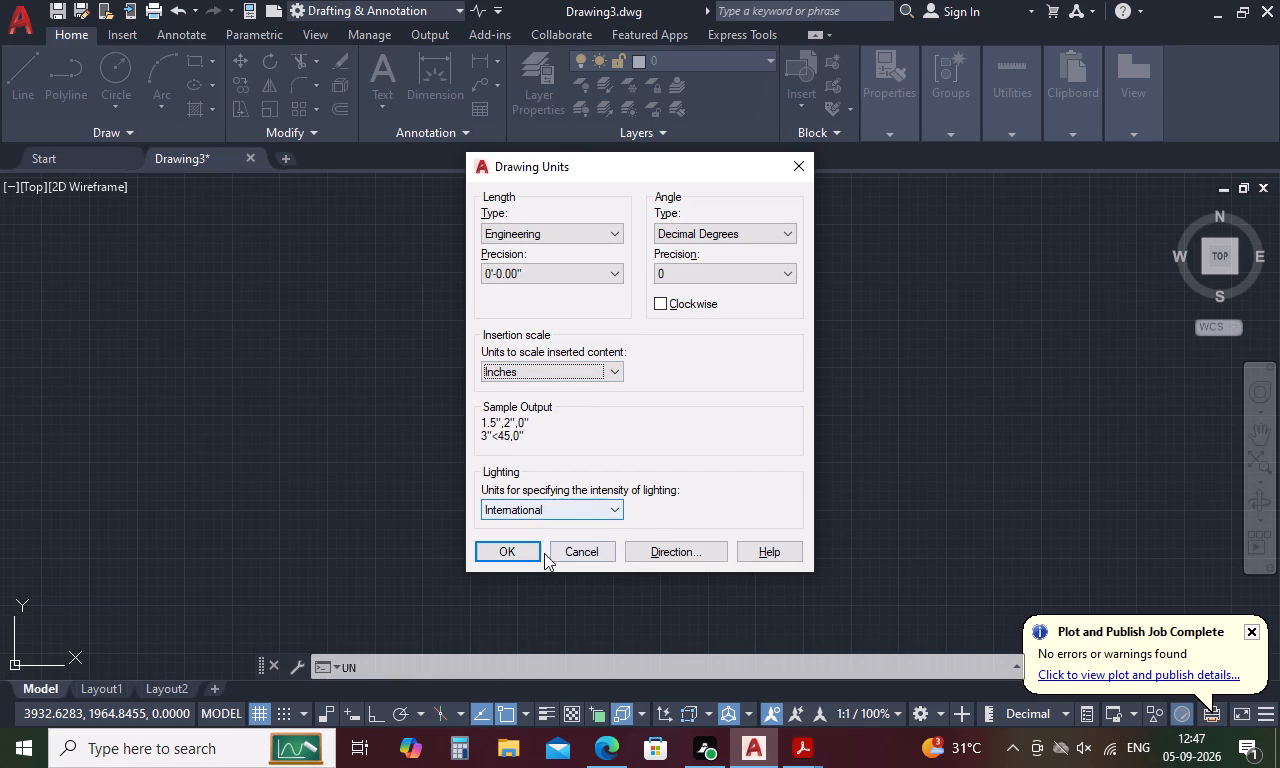
{"action": "left_click", "coordinate": [527, 556]}
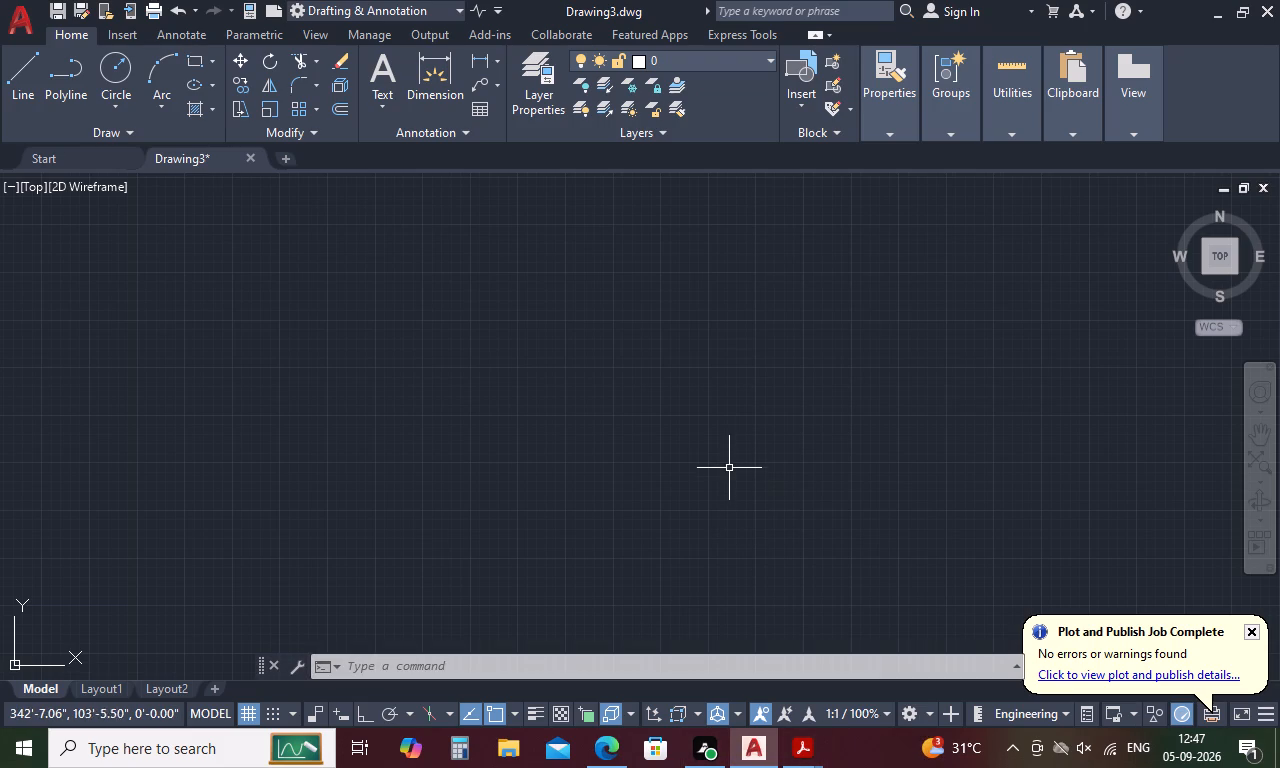
Turn on Ortho mode and turn off the grid display.
{"action": "key", "text": "Escape"}
{"action": "type", "text": "l"}
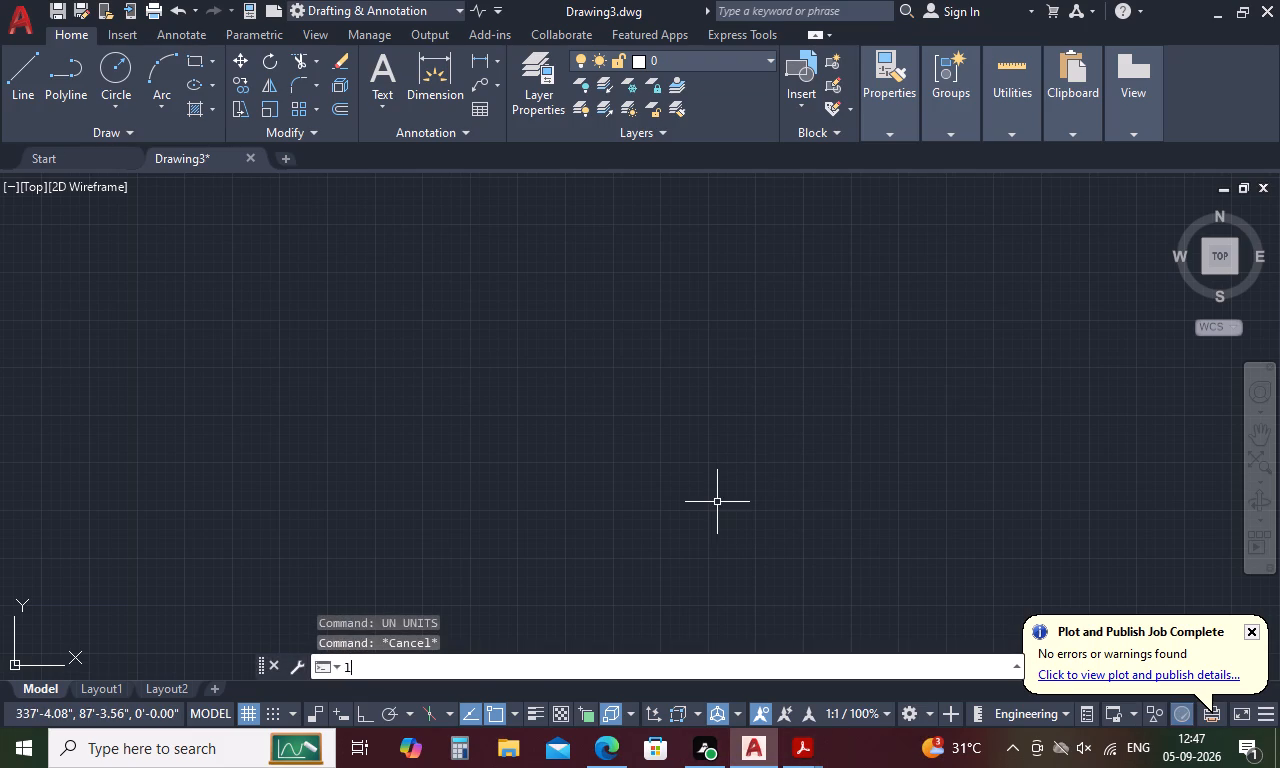
{"action": "key", "text": "space"}
{"action": "left_click", "coordinate": [378, 246]}
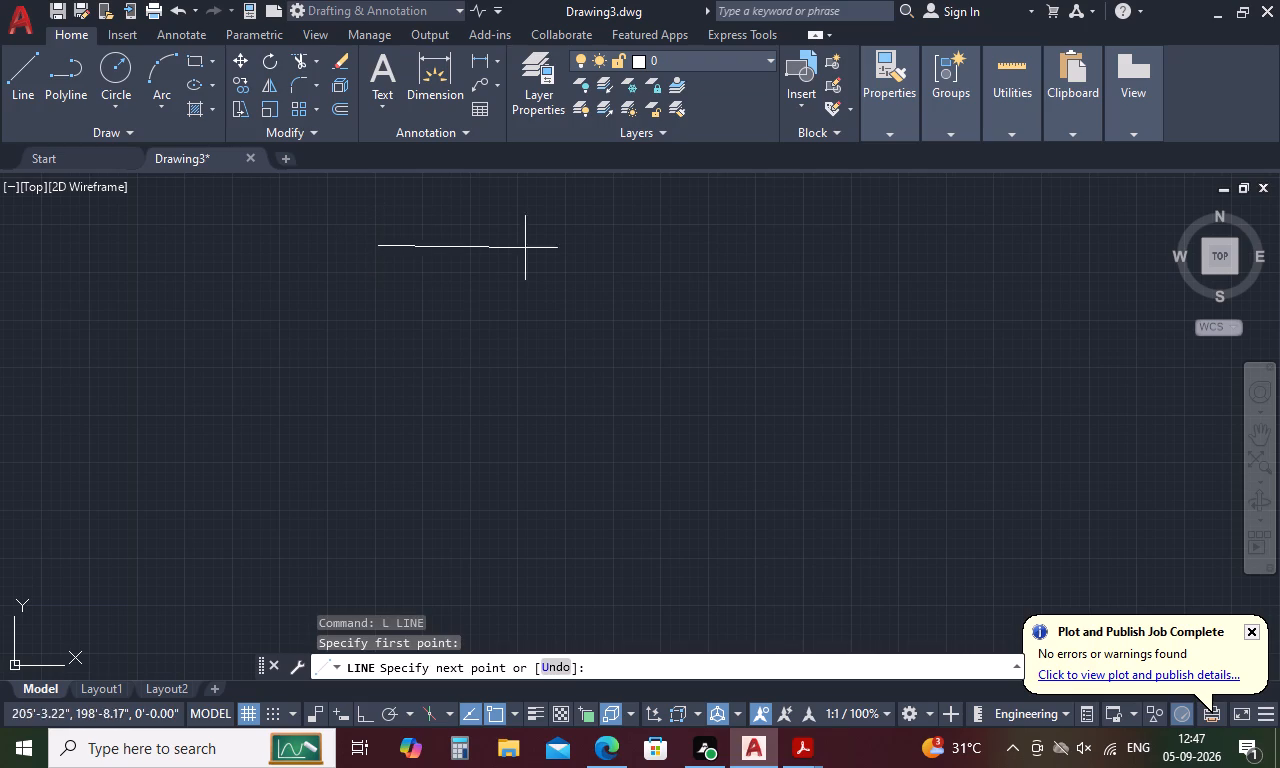
{"action": "key", "text": "F8"}
{"action": "key", "text": "F7"}
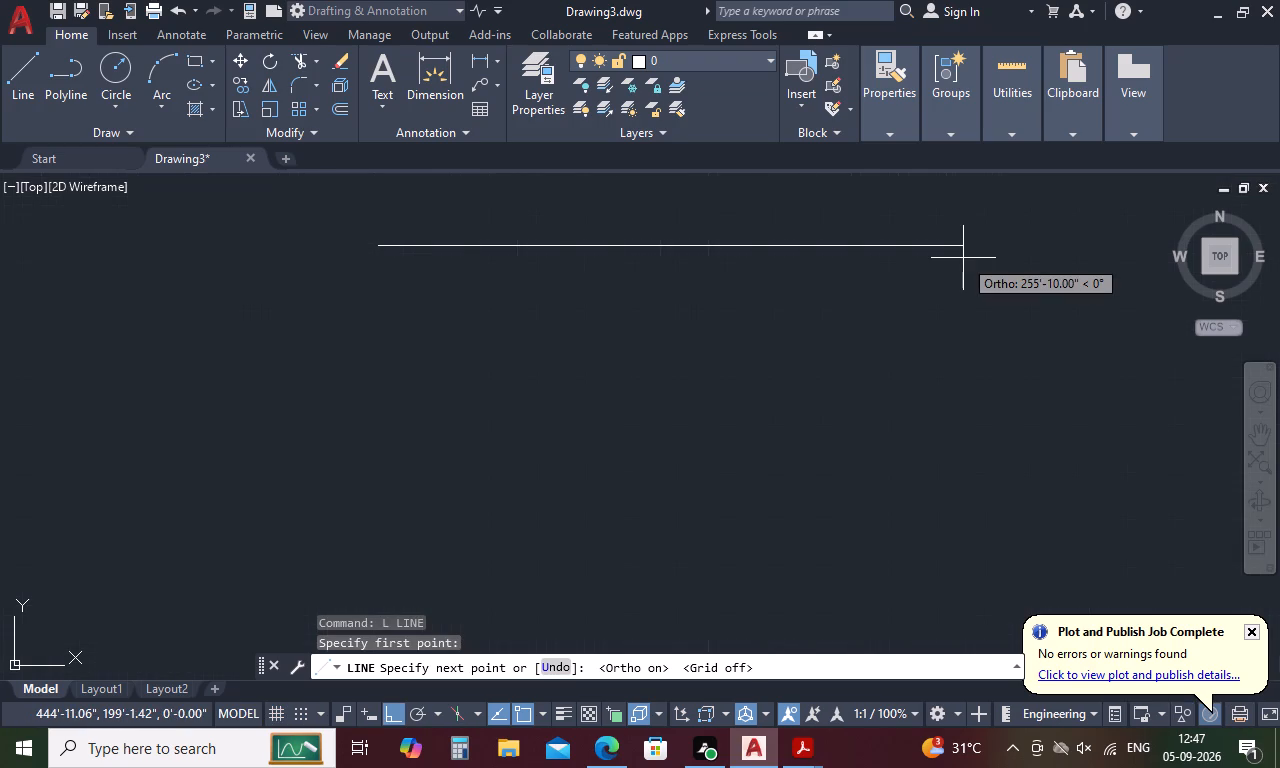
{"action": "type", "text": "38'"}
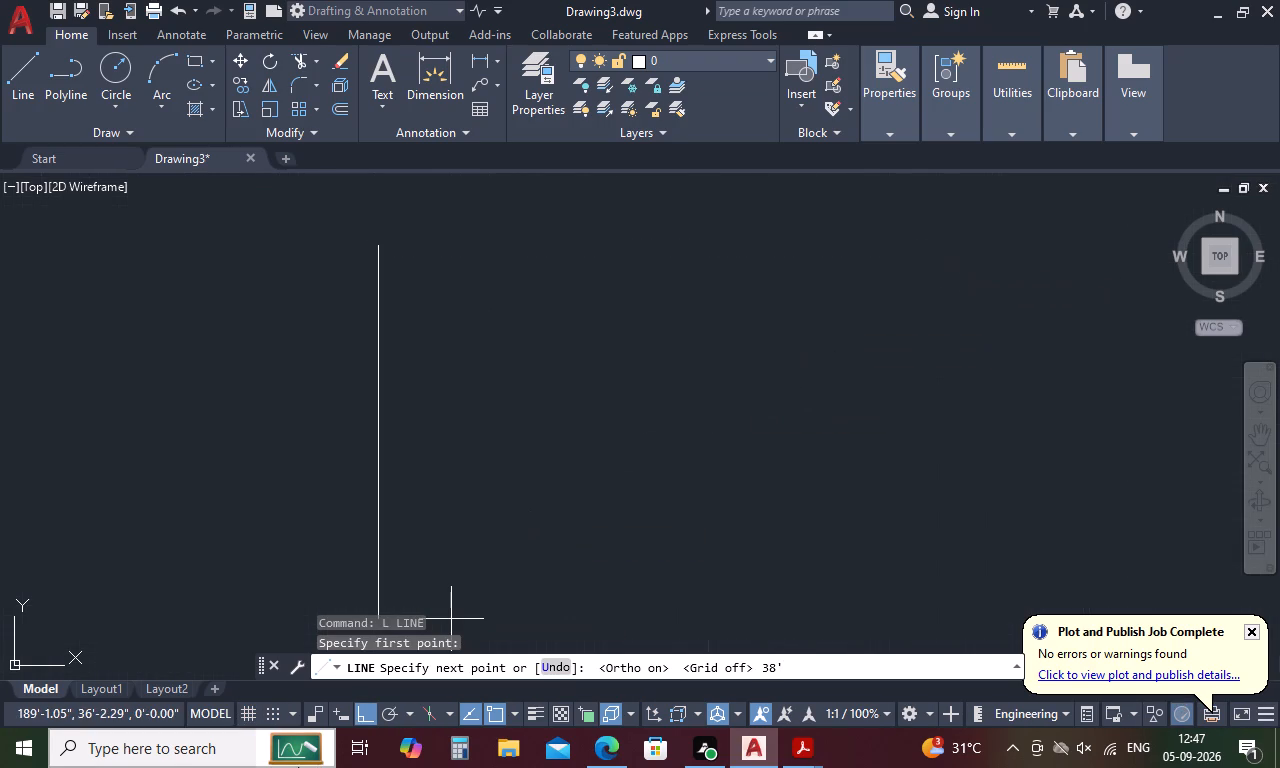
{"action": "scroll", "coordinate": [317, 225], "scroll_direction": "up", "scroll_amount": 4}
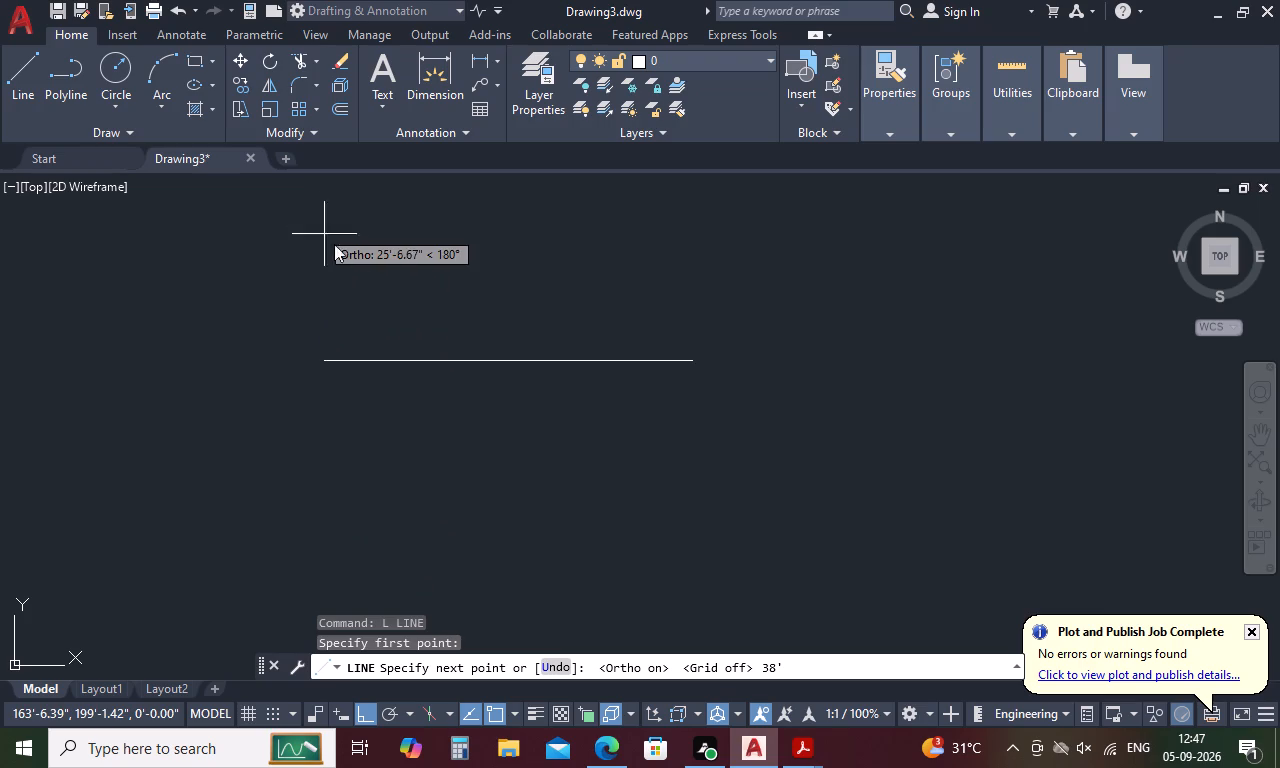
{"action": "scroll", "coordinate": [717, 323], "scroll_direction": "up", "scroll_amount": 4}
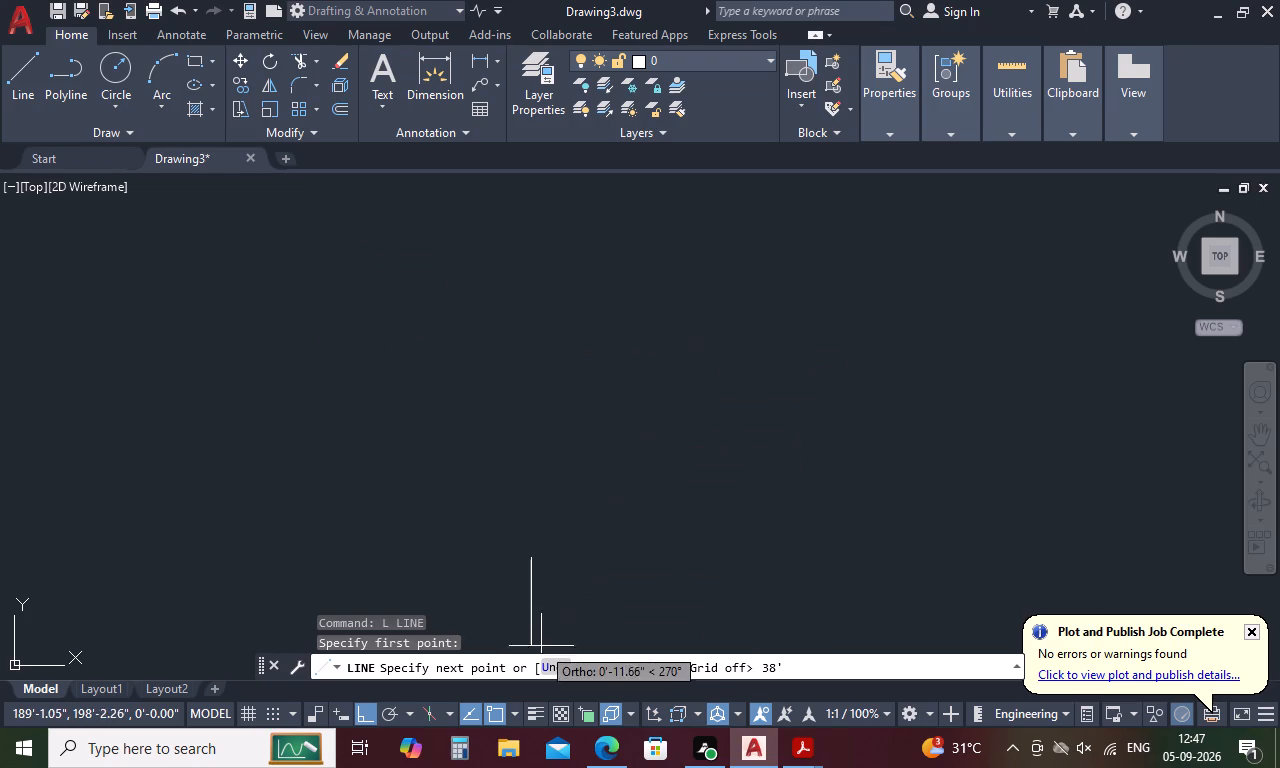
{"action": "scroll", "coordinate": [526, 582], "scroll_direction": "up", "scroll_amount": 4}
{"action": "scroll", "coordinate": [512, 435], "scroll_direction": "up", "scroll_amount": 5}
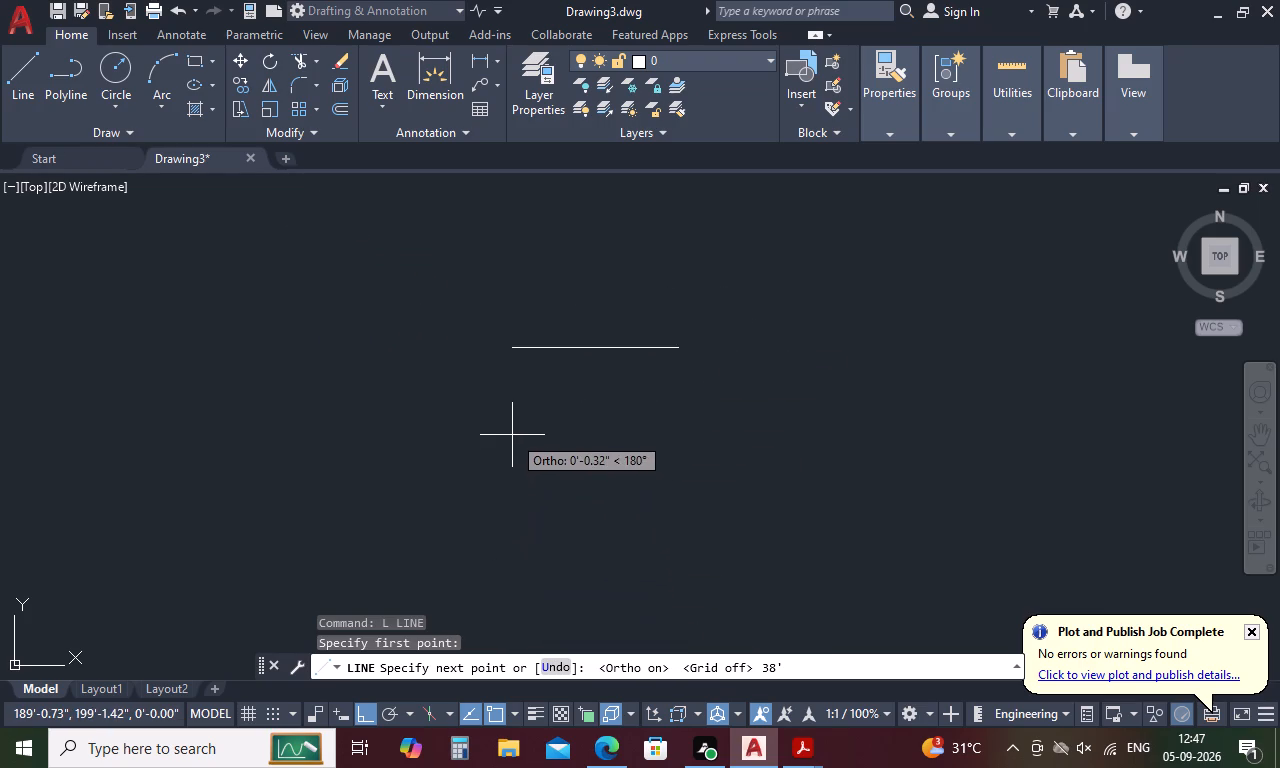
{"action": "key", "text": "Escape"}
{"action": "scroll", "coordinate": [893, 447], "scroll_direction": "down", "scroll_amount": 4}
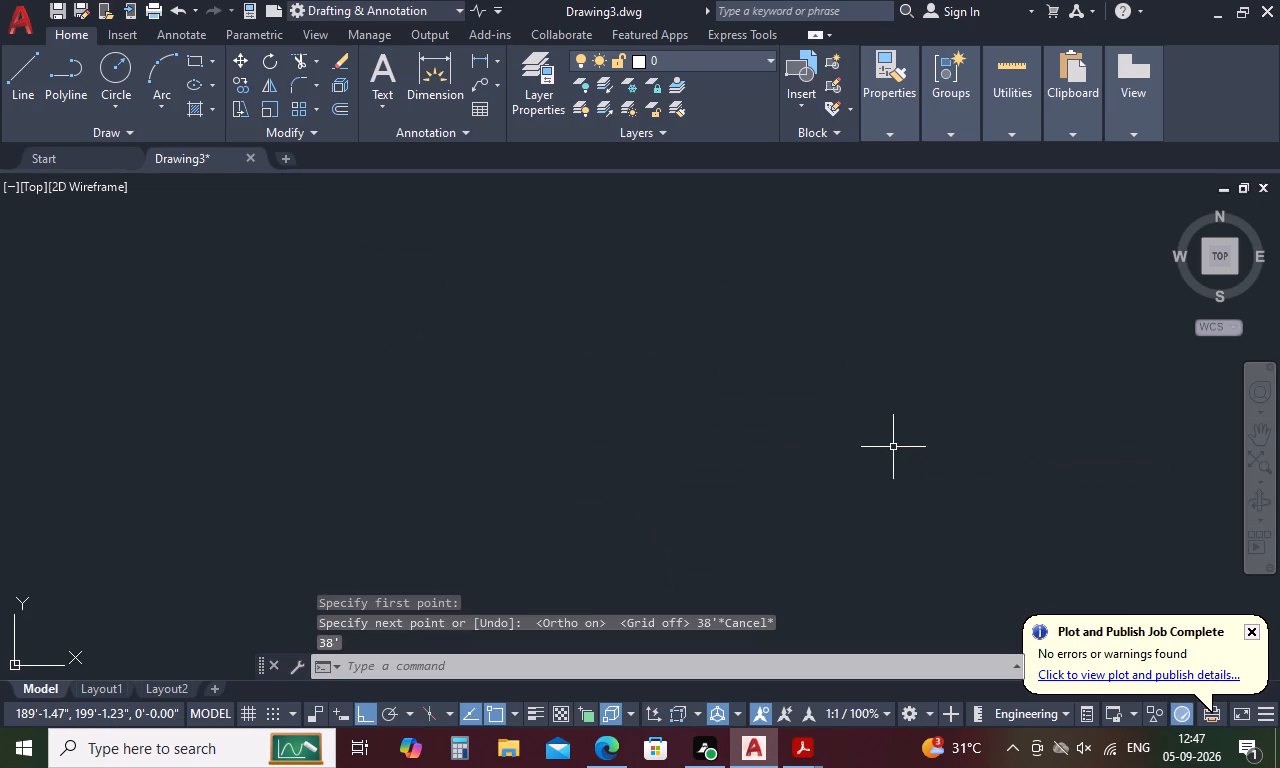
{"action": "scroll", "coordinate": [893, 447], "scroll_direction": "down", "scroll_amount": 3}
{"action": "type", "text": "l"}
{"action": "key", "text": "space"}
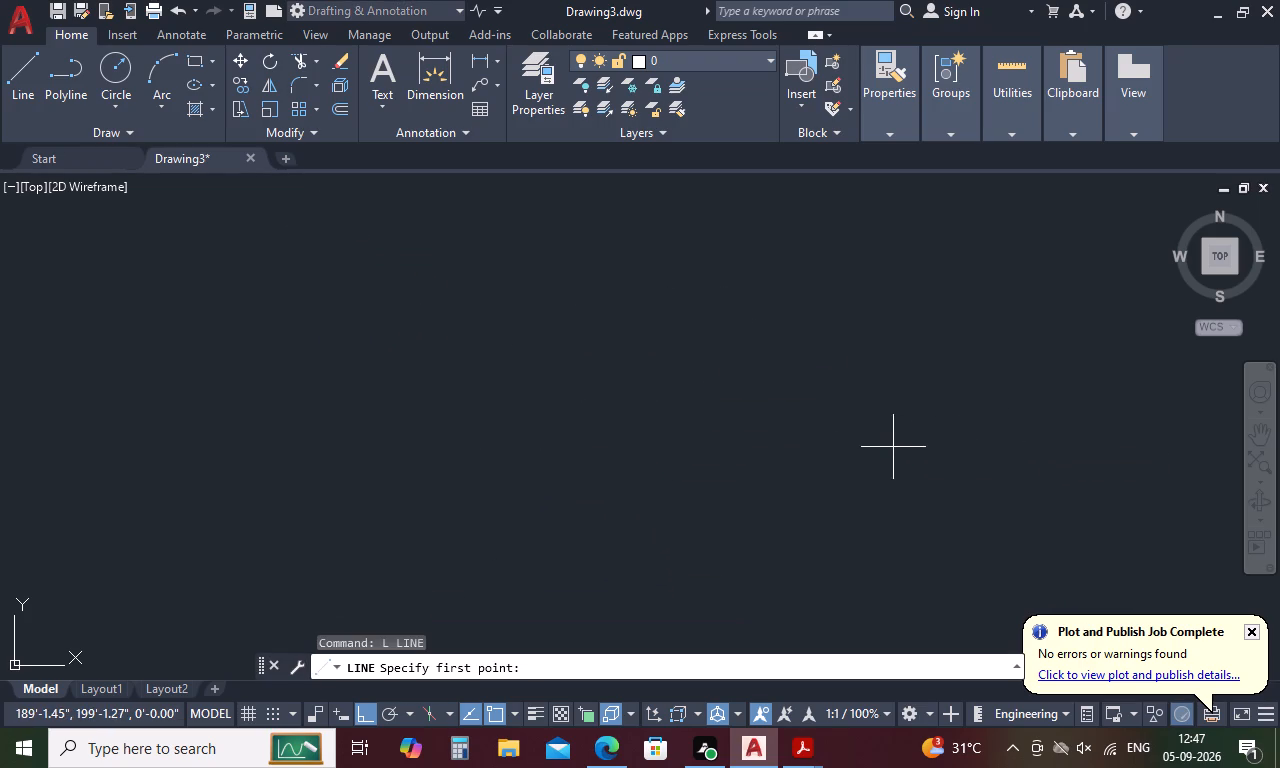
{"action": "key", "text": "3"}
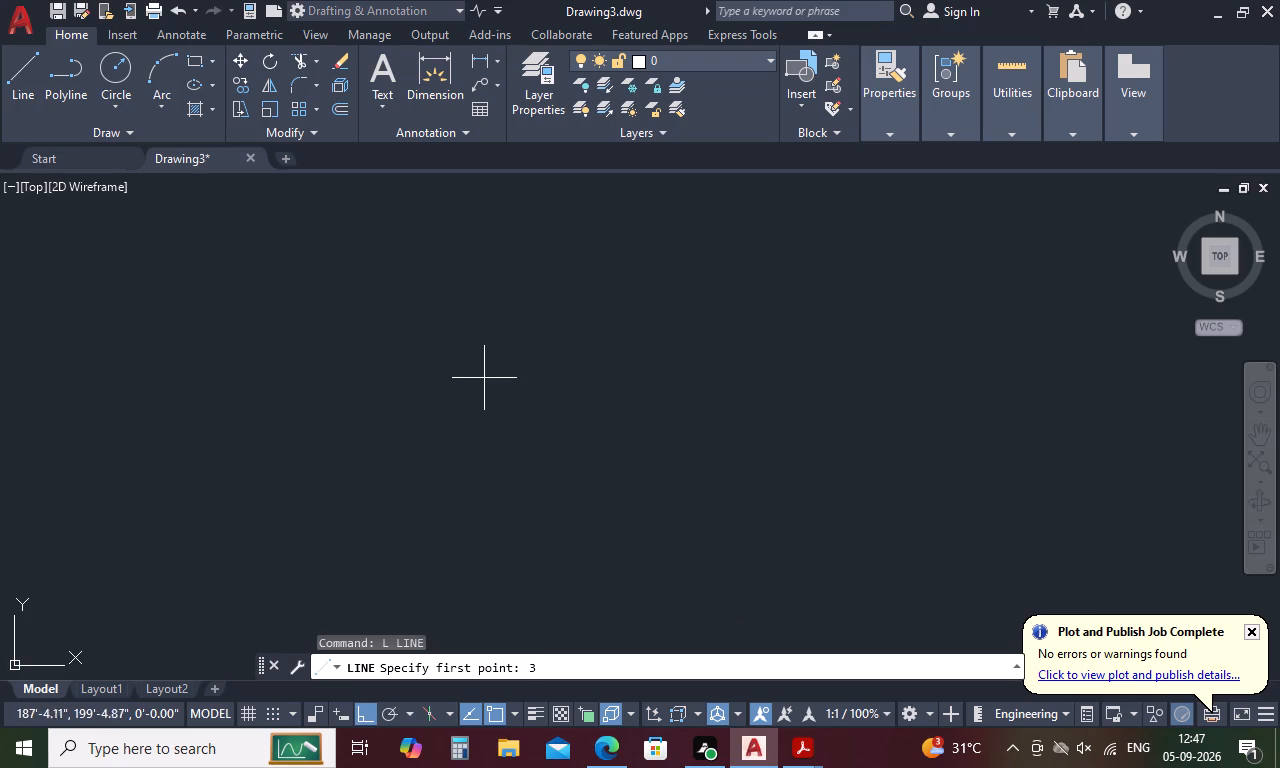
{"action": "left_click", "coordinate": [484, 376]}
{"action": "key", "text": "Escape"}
Draw a closed rectangular outline with lines, 38' wide and 50' high, running right, down, left and back to the start point.
{"action": "key", "text": "l"}
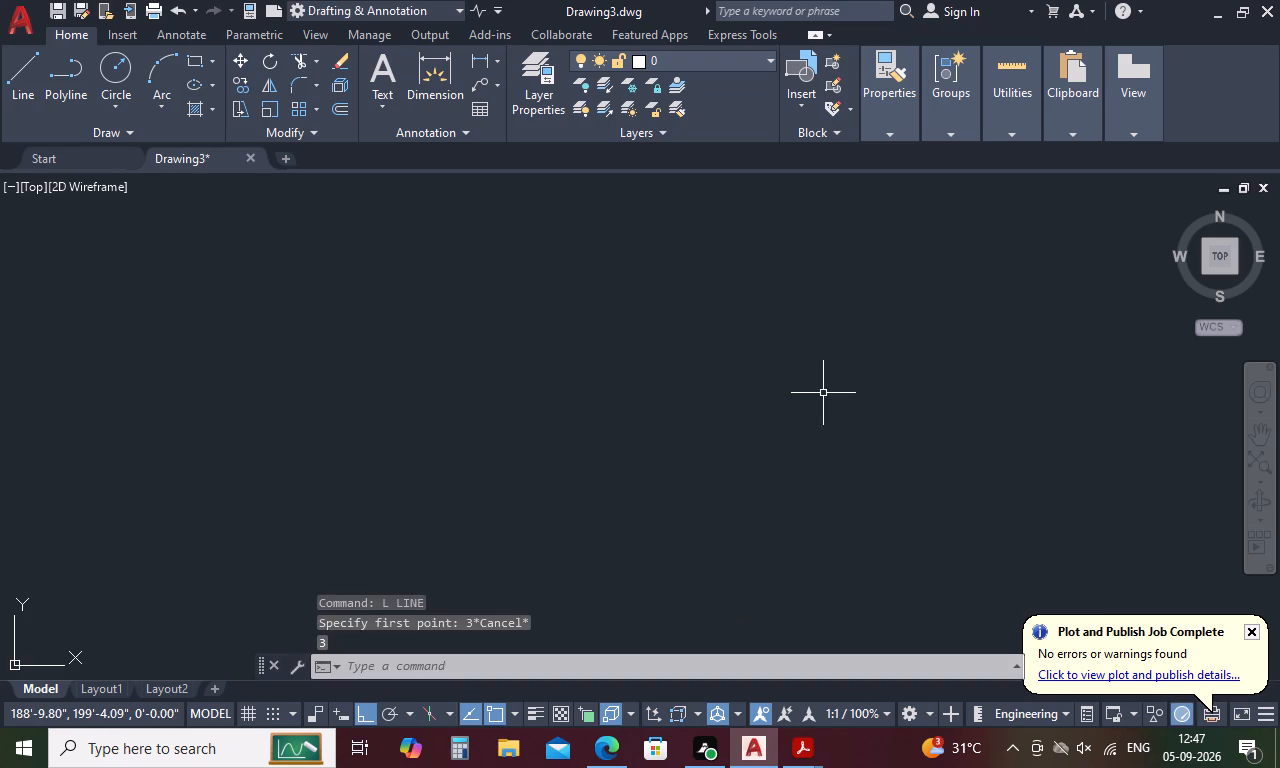
{"action": "key", "text": "space"}
{"action": "left_click", "coordinate": [608, 339]}
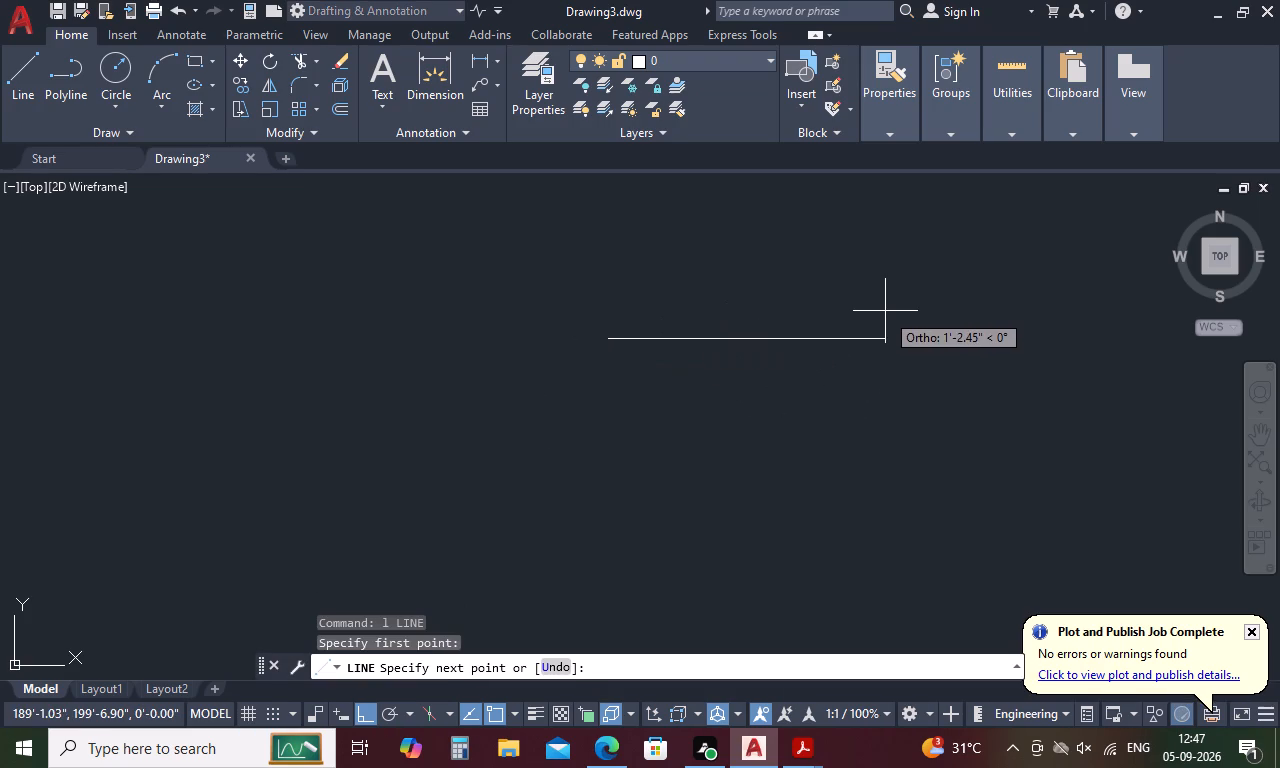
{"action": "type", "text": "38'"}
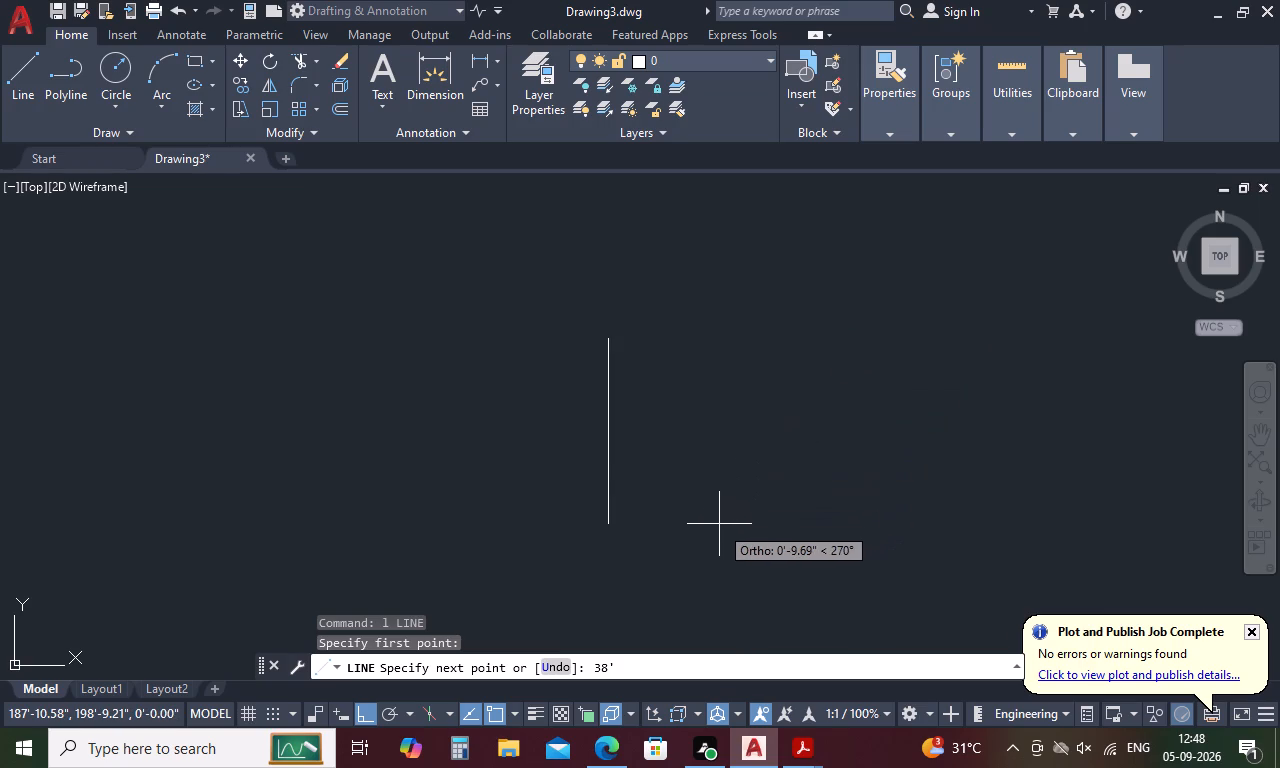
{"action": "key", "text": "Return"}
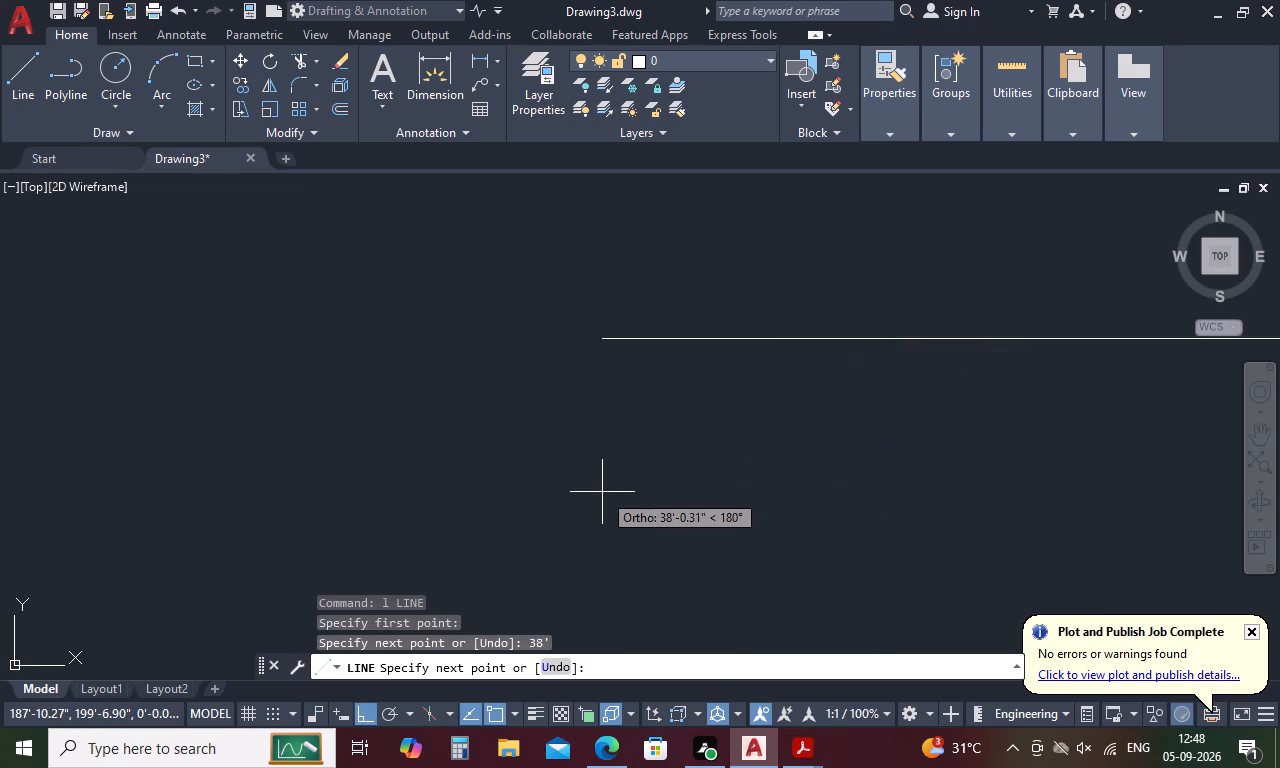
{"action": "scroll", "coordinate": [603, 486], "scroll_direction": "down", "scroll_amount": 10}
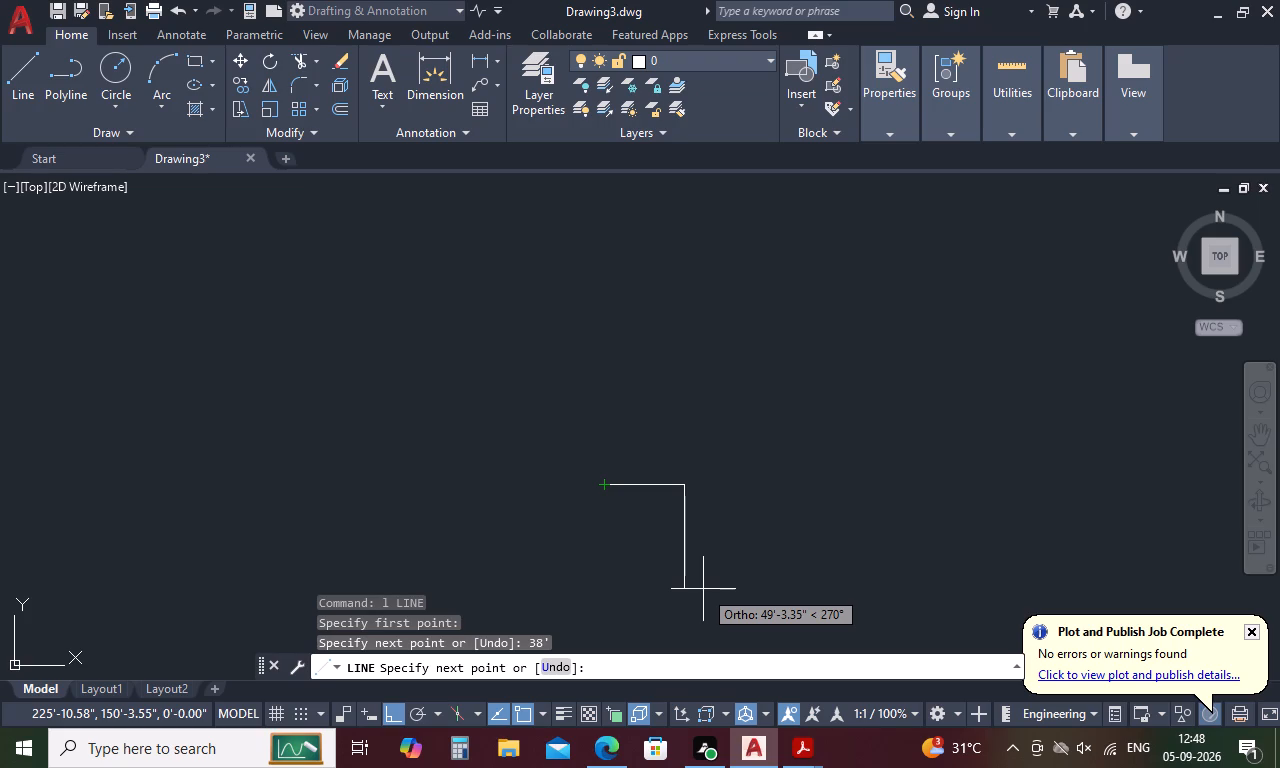
{"action": "type", "text": "50'"}
{"action": "key", "text": "Return"}
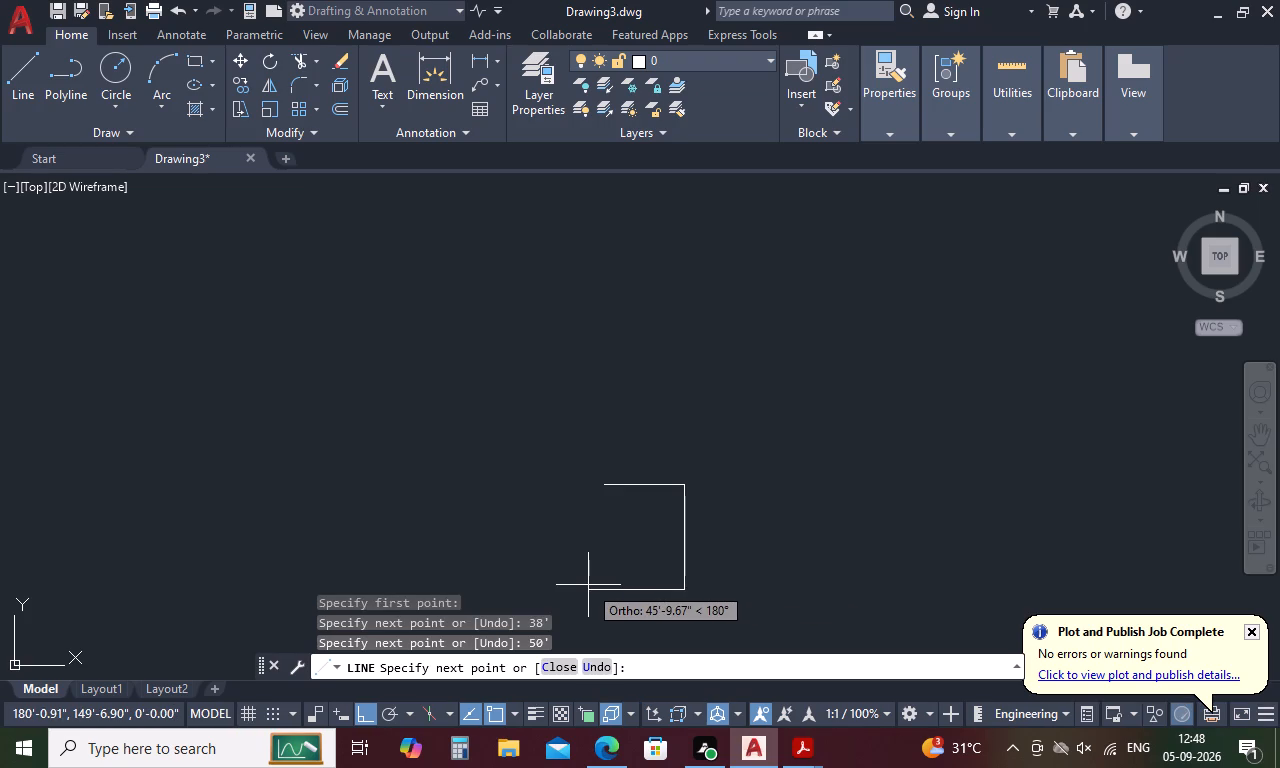
{"action": "key", "text": "3"}
{"action": "key", "text": "8"}
{"action": "key", "text": "apostrophe"}
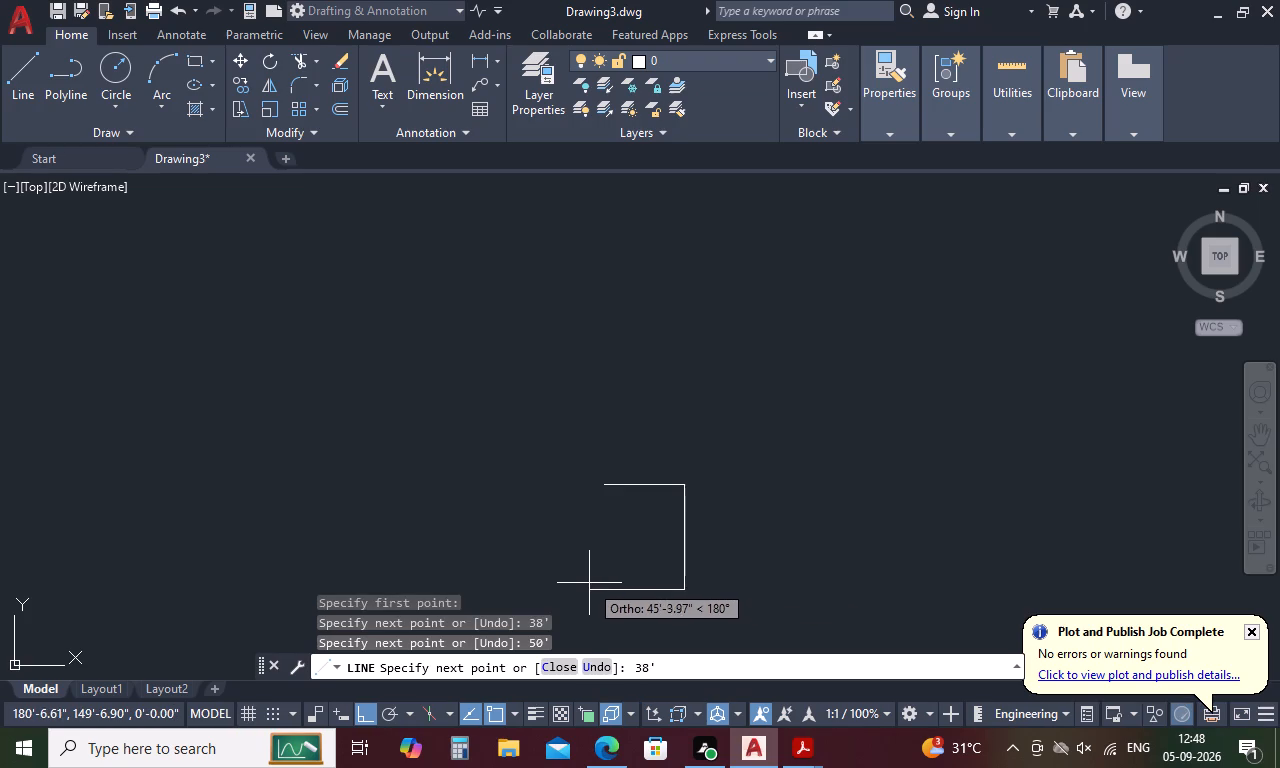
{"action": "key", "text": "Return"}
{"action": "left_click", "coordinate": [603, 483]}
{"action": "key", "text": "space"}
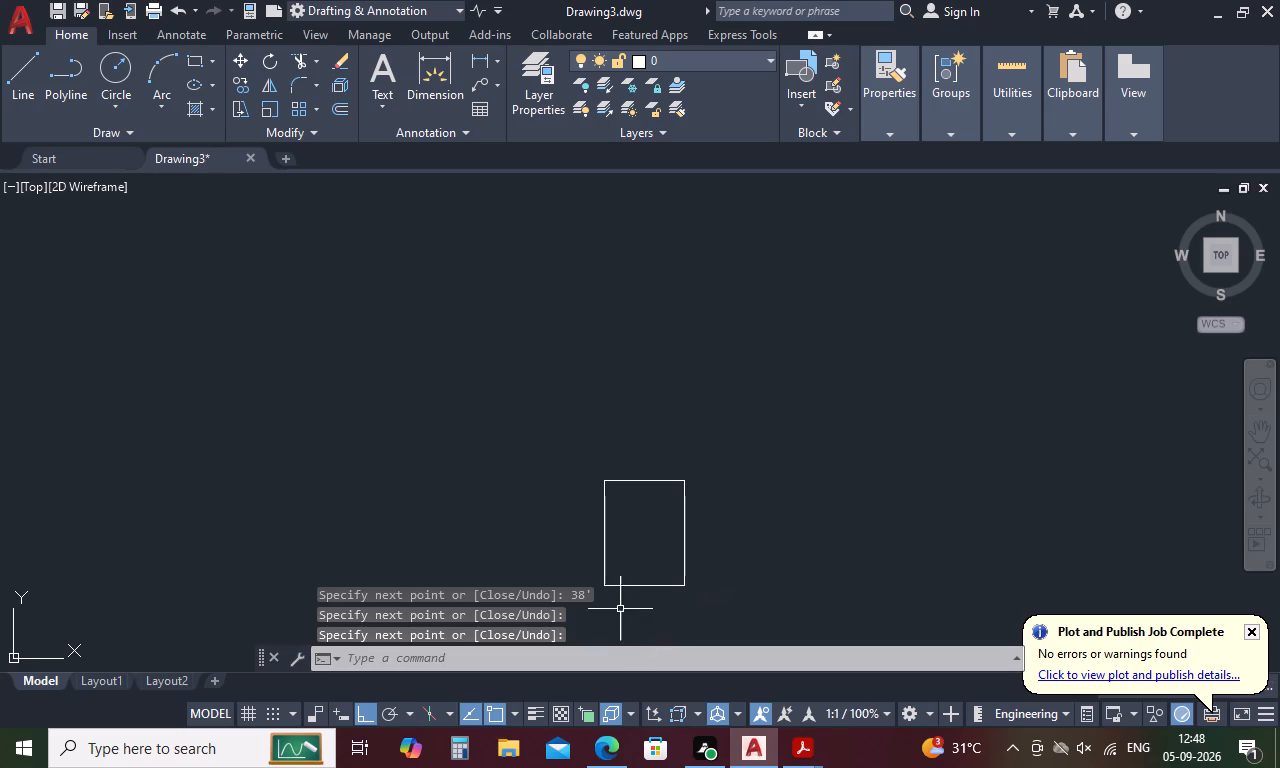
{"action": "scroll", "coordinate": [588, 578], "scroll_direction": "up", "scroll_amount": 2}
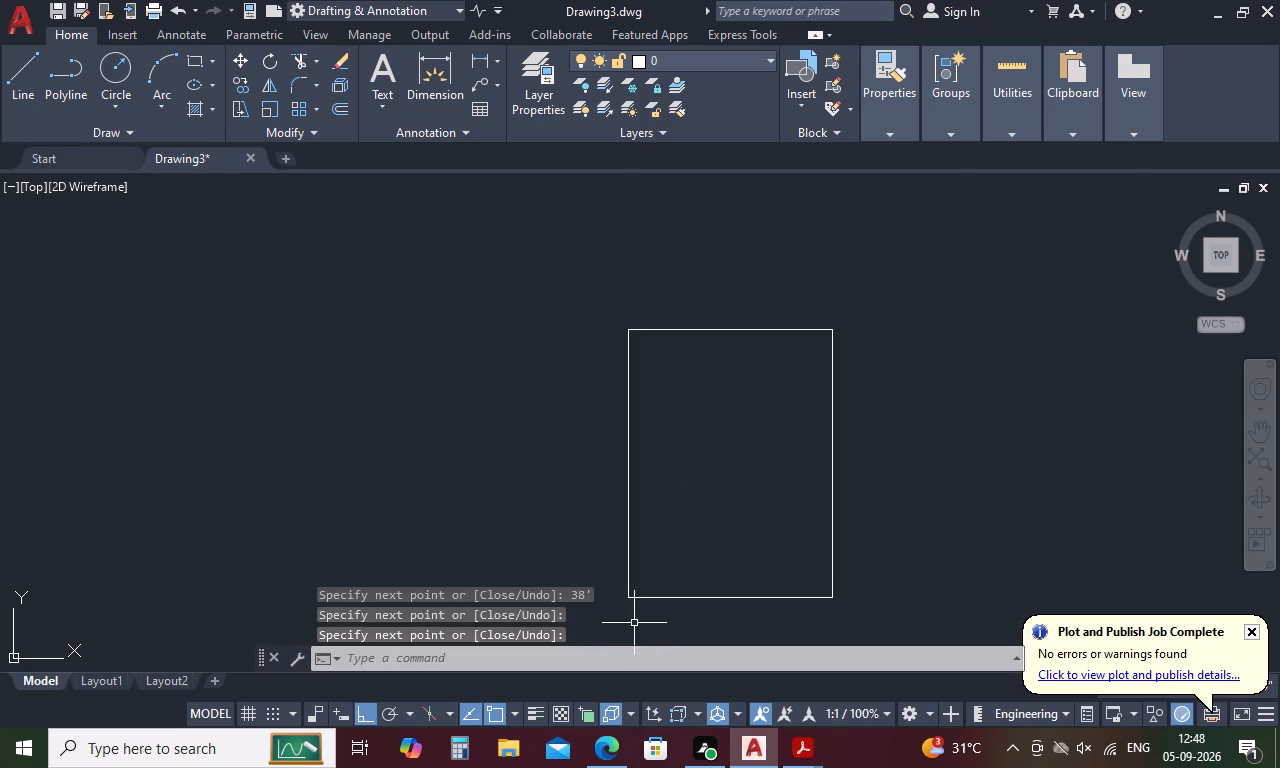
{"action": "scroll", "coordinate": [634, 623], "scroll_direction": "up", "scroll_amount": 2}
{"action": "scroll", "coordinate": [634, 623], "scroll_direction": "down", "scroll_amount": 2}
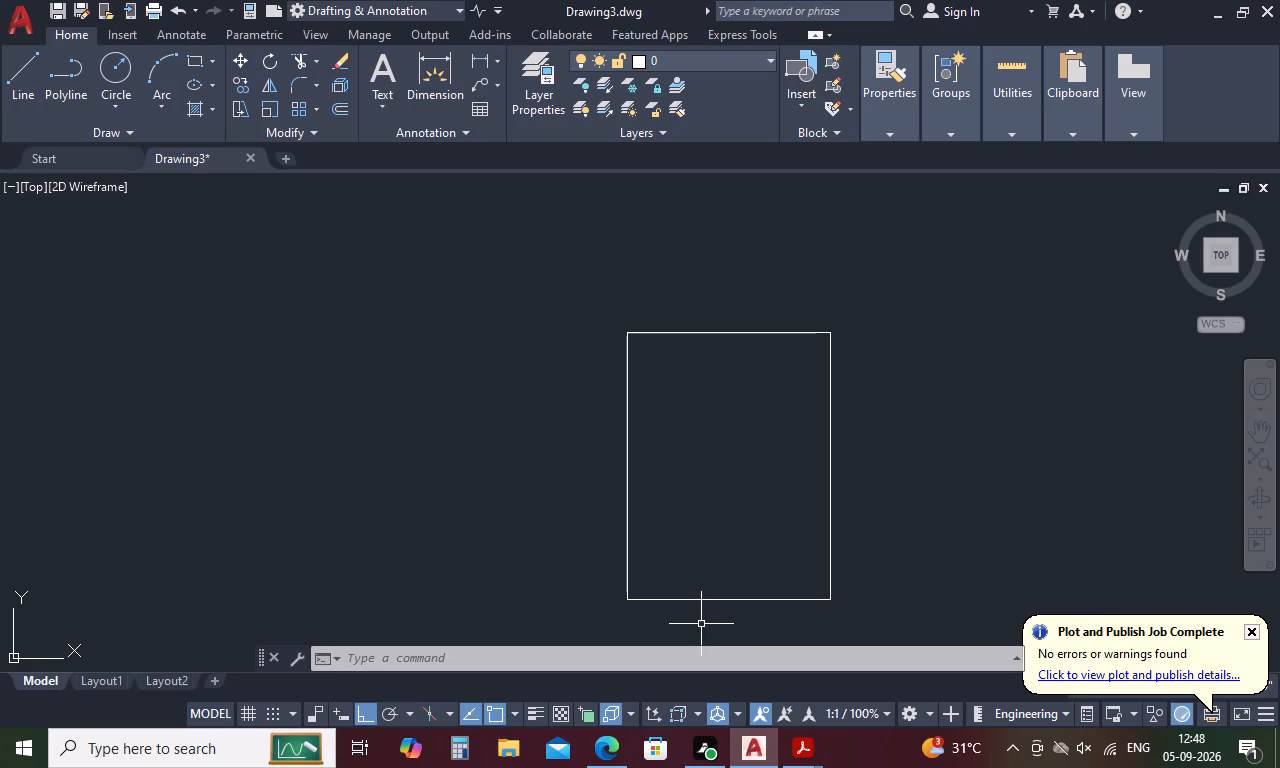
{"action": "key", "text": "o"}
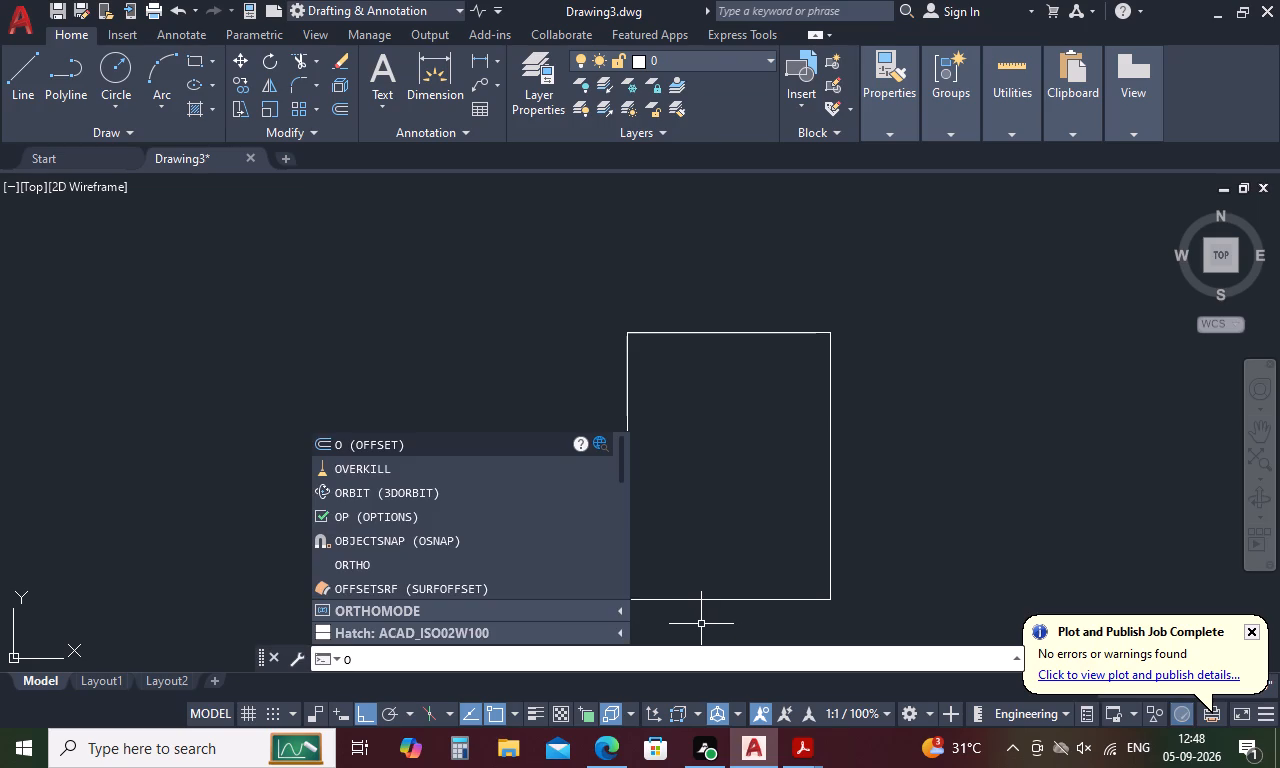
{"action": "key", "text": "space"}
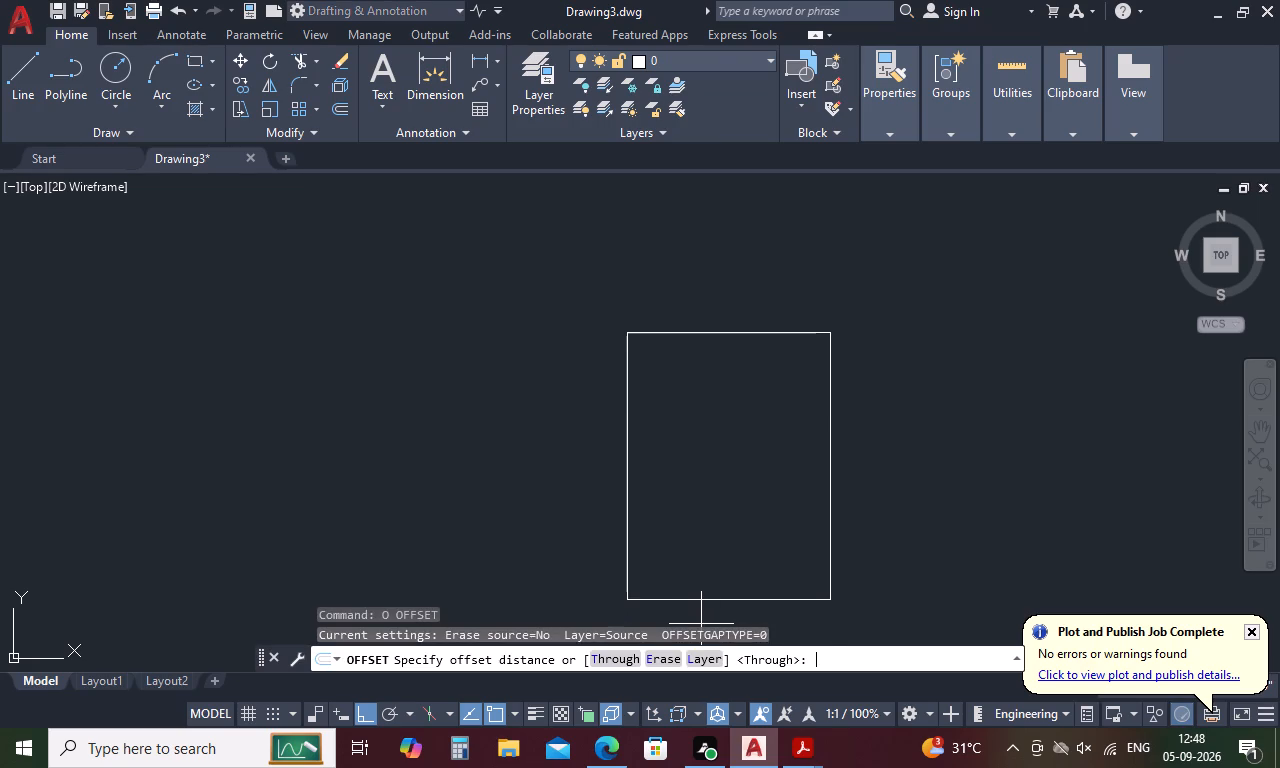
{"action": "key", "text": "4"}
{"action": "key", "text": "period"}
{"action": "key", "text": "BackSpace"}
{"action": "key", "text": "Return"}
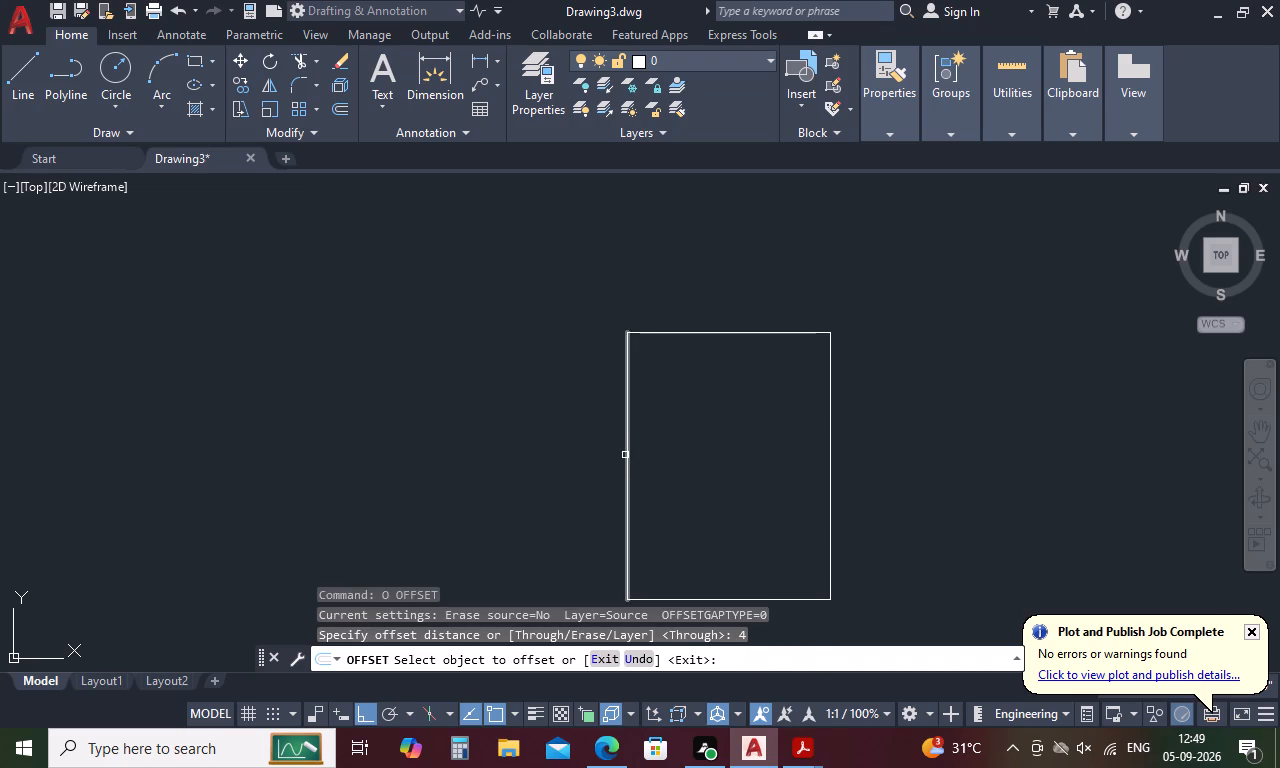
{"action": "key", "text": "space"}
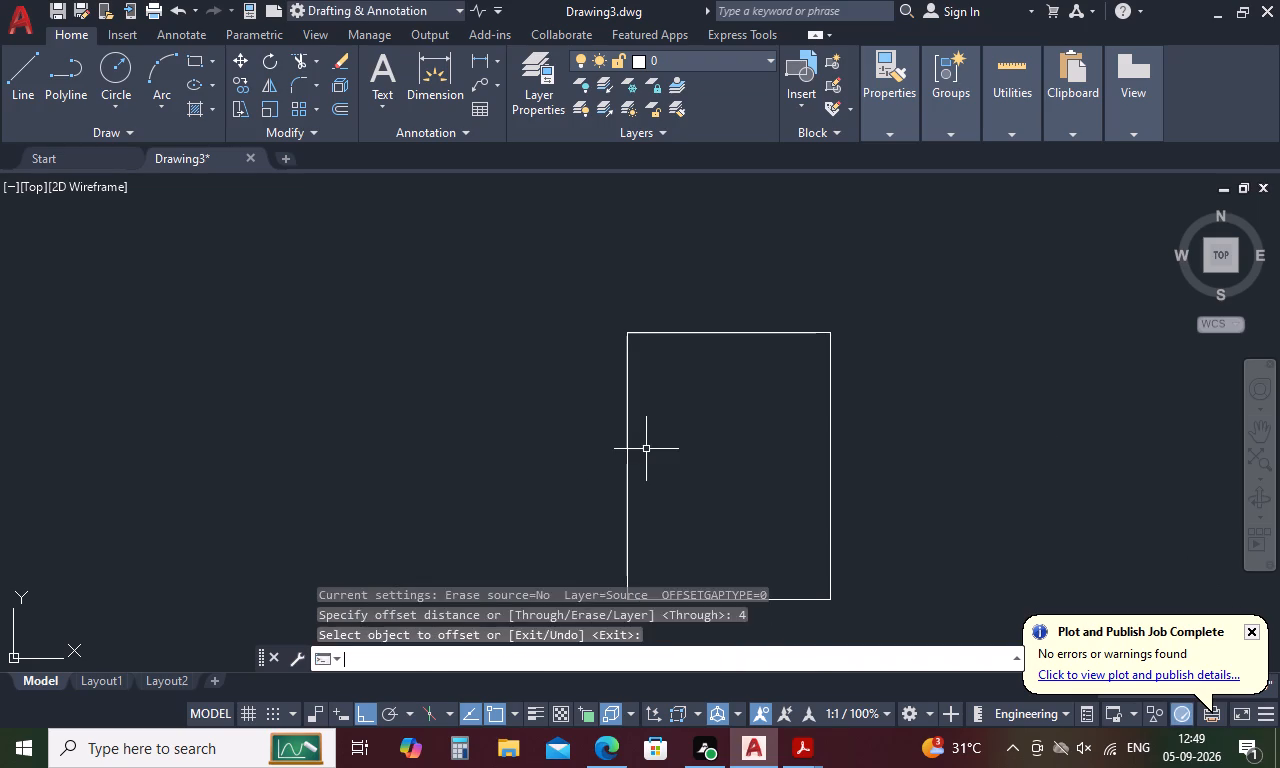
Offset the left, right and bottom edges of the rectangle inward by 4.5 inches.
{"action": "key", "text": "space"}
{"action": "type", "text": "4.5"}
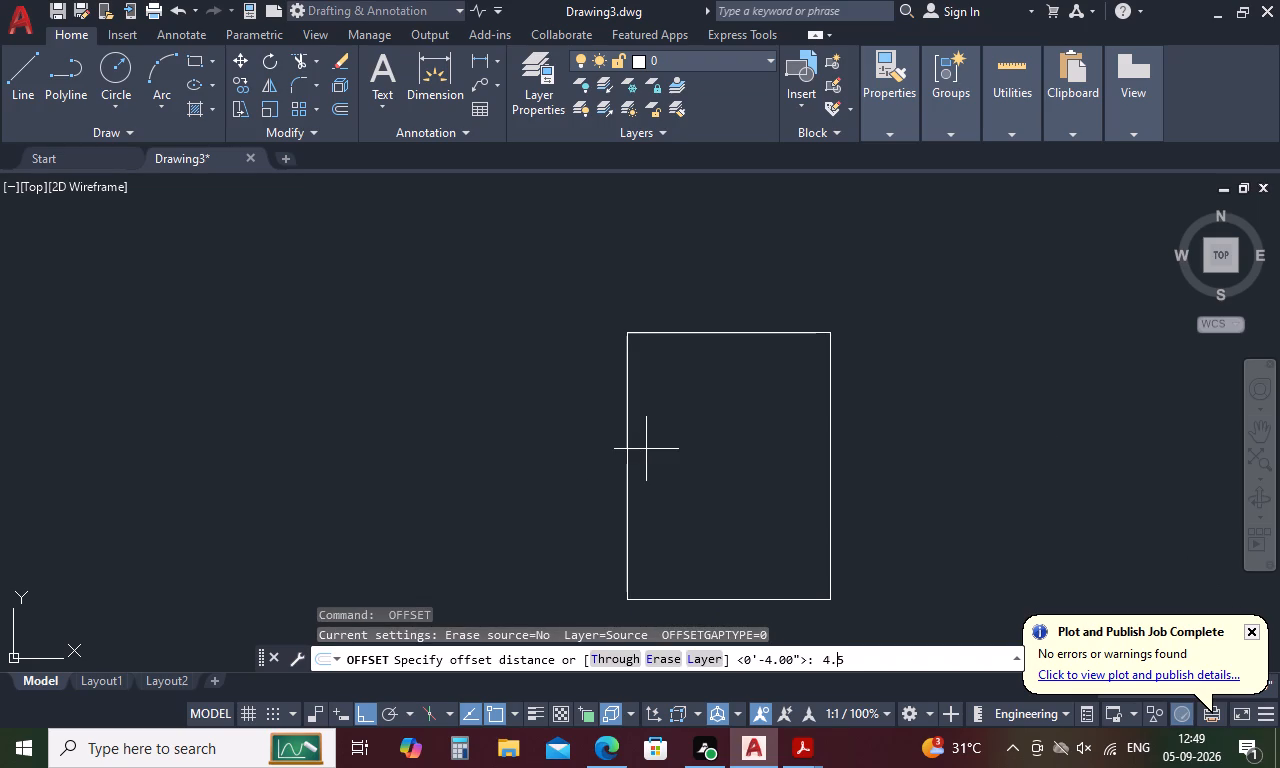
{"action": "key", "text": "space"}
{"action": "left_click", "coordinate": [627, 462]}
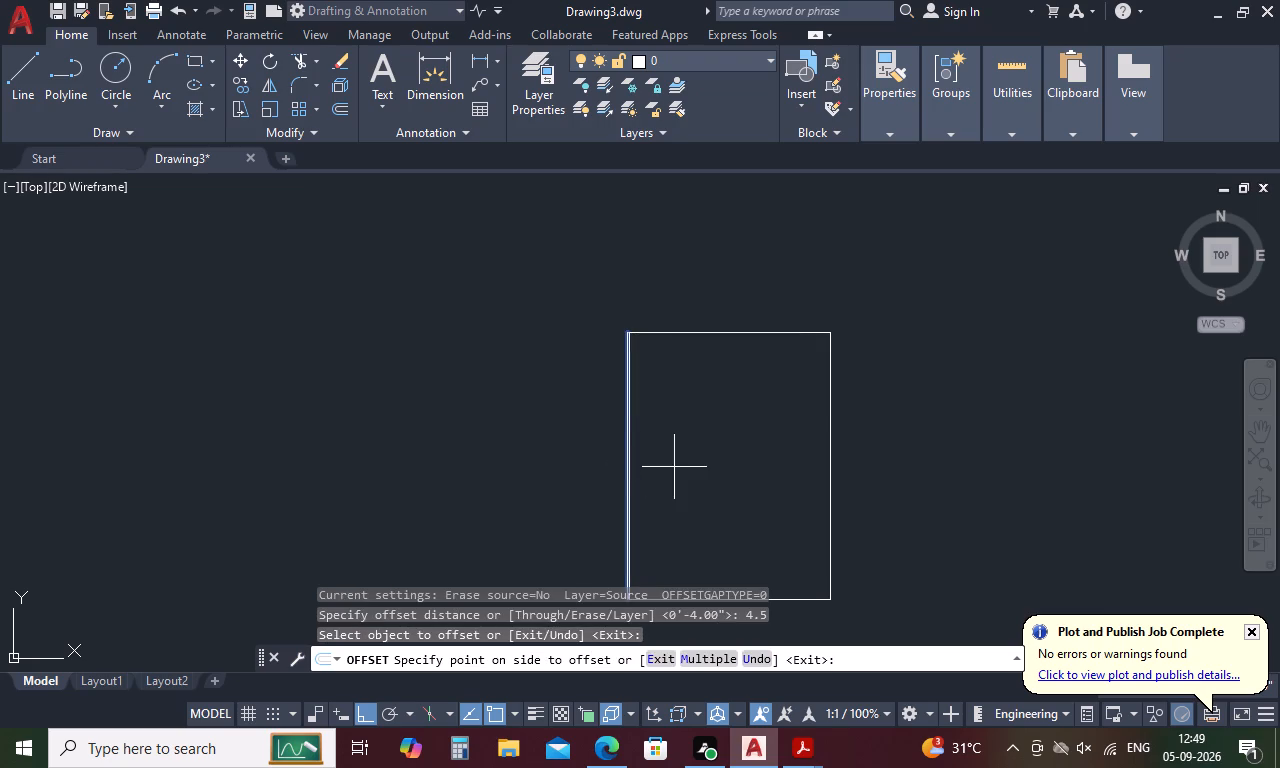
{"action": "left_click", "coordinate": [674, 467]}
{"action": "left_click", "coordinate": [829, 475]}
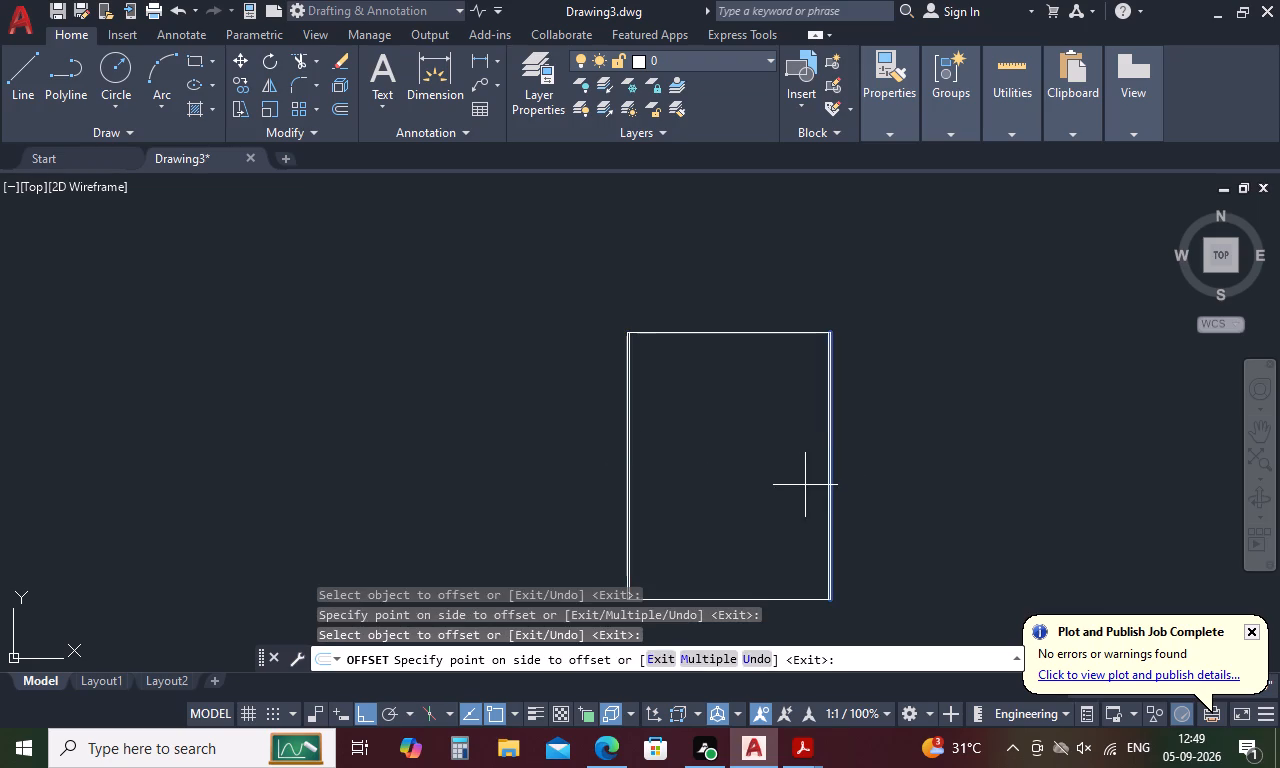
{"action": "left_click", "coordinate": [801, 487]}
{"action": "left_click", "coordinate": [783, 601]}
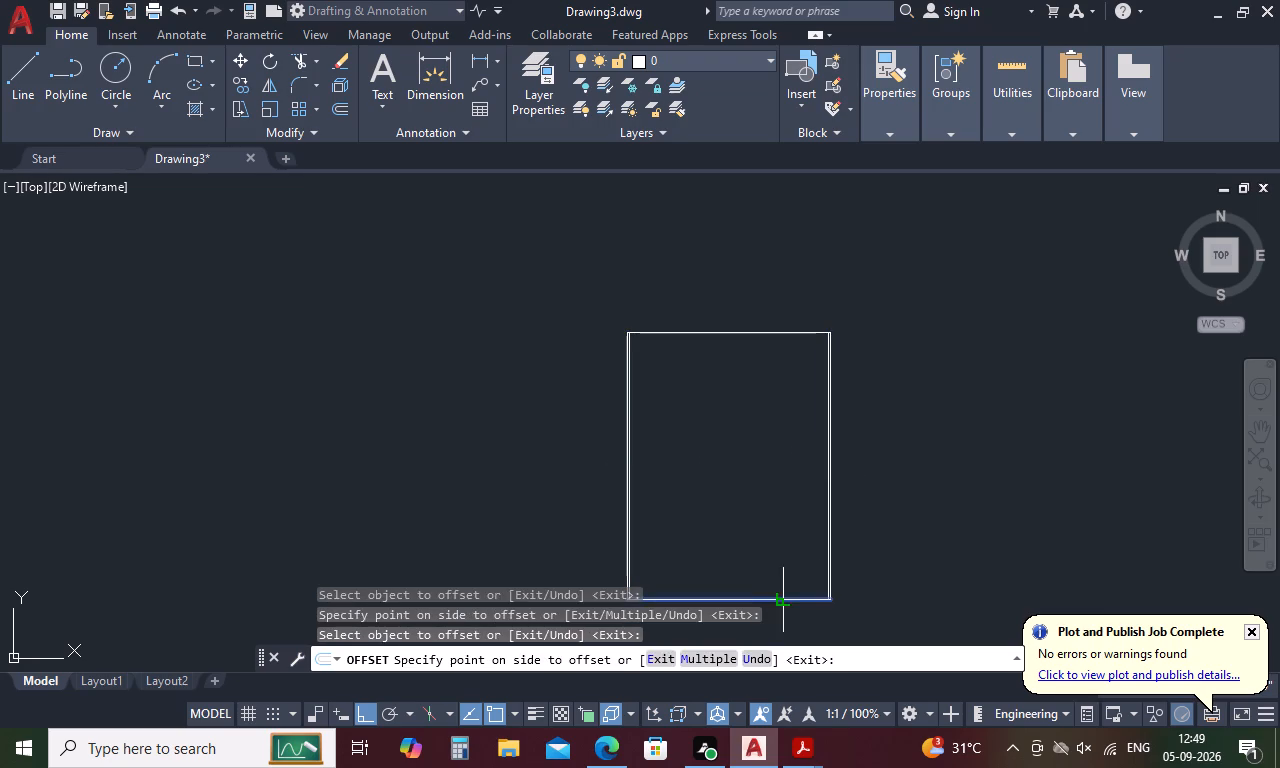
{"action": "left_click", "coordinate": [784, 546]}
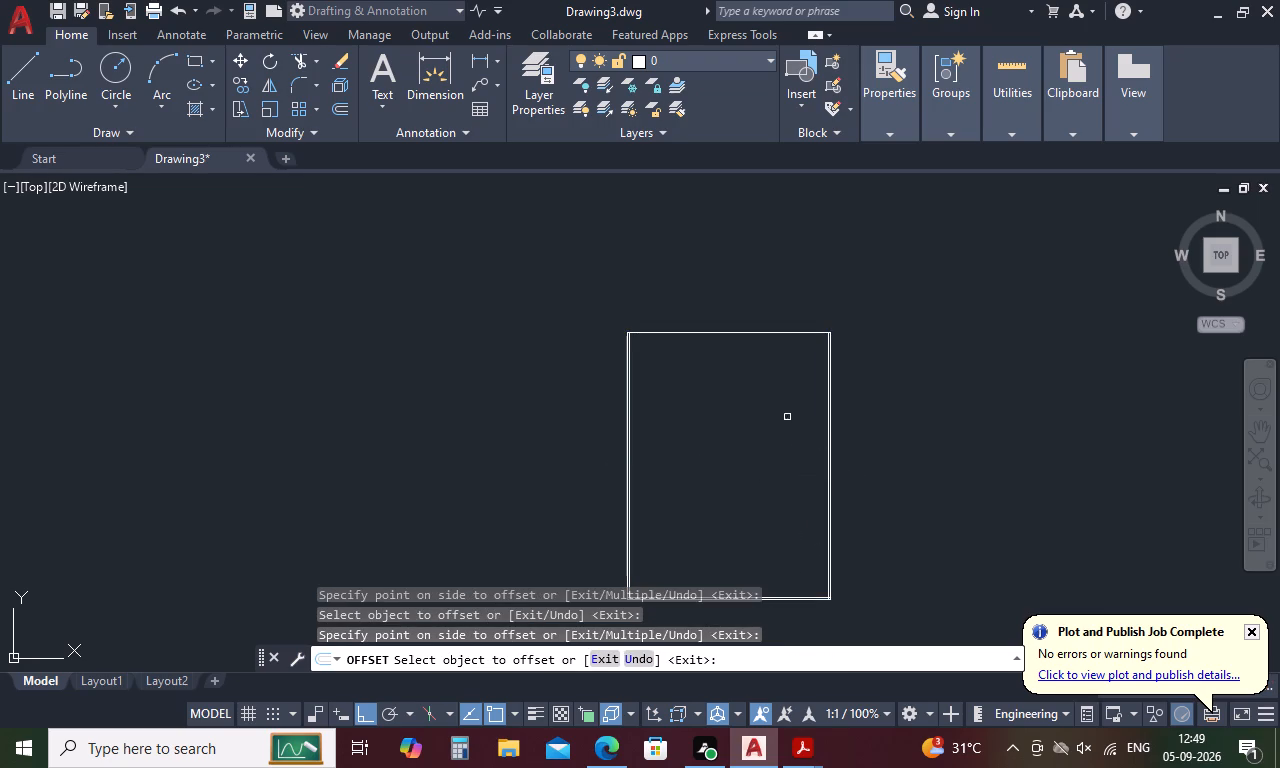
{"action": "left_click", "coordinate": [744, 332]}
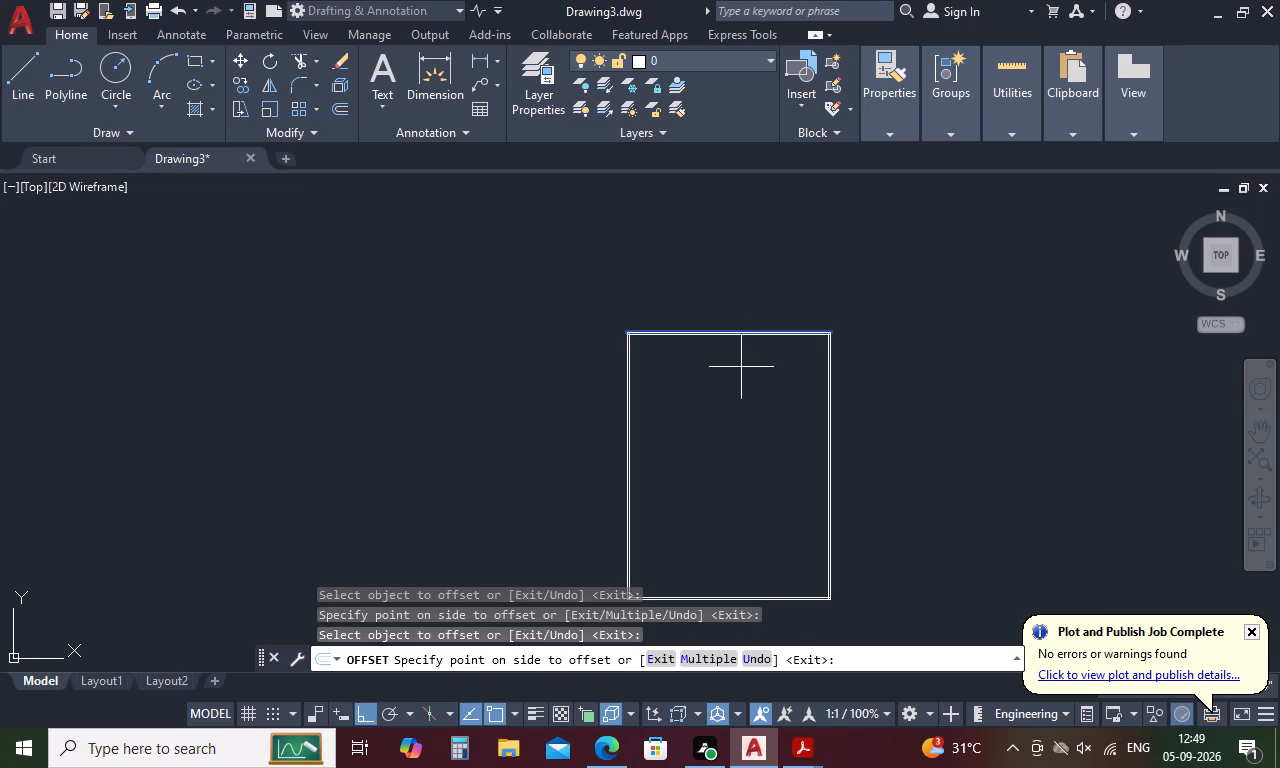
{"action": "key", "text": "Escape"}
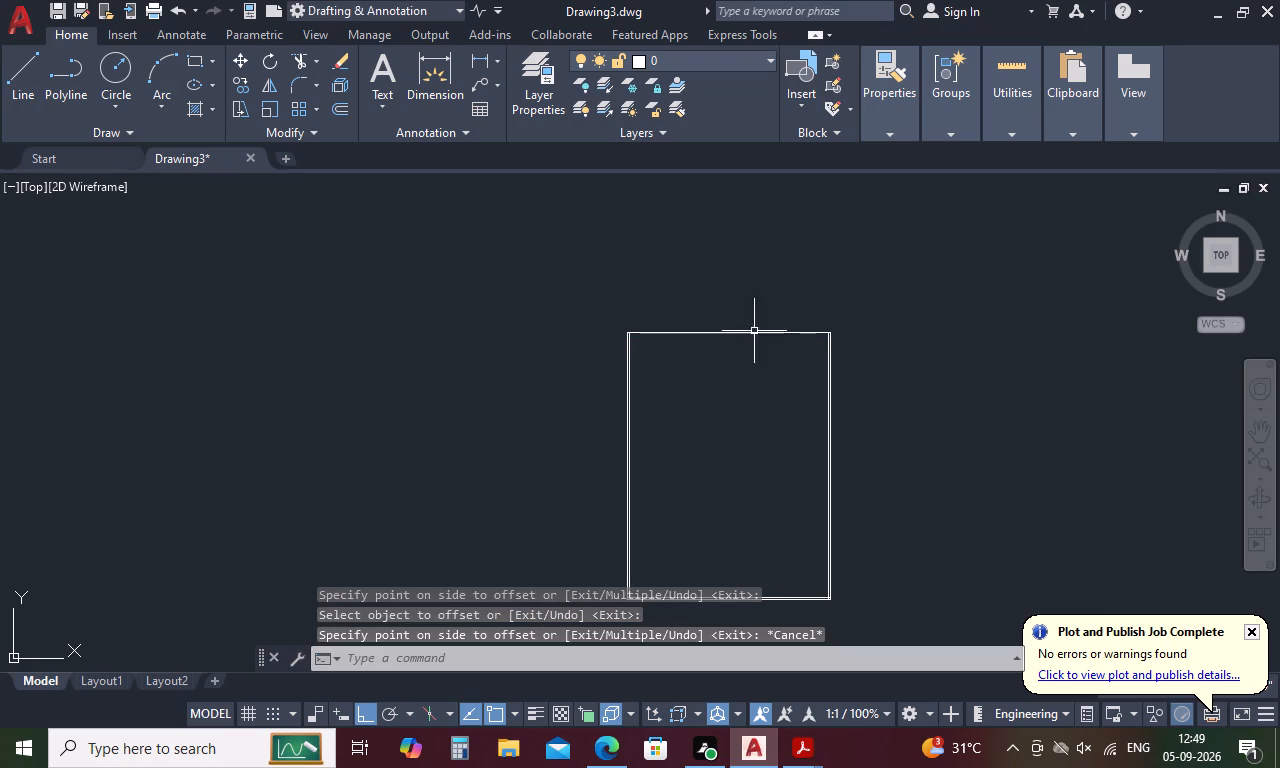
Trim the overlapping ends of the inner offset lines at the rectangle's bottom-left and bottom-right corners.
{"action": "scroll", "coordinate": [709, 440], "scroll_direction": "down", "scroll_amount": 1}
{"action": "scroll", "coordinate": [664, 556], "scroll_direction": "up", "scroll_amount": 1}
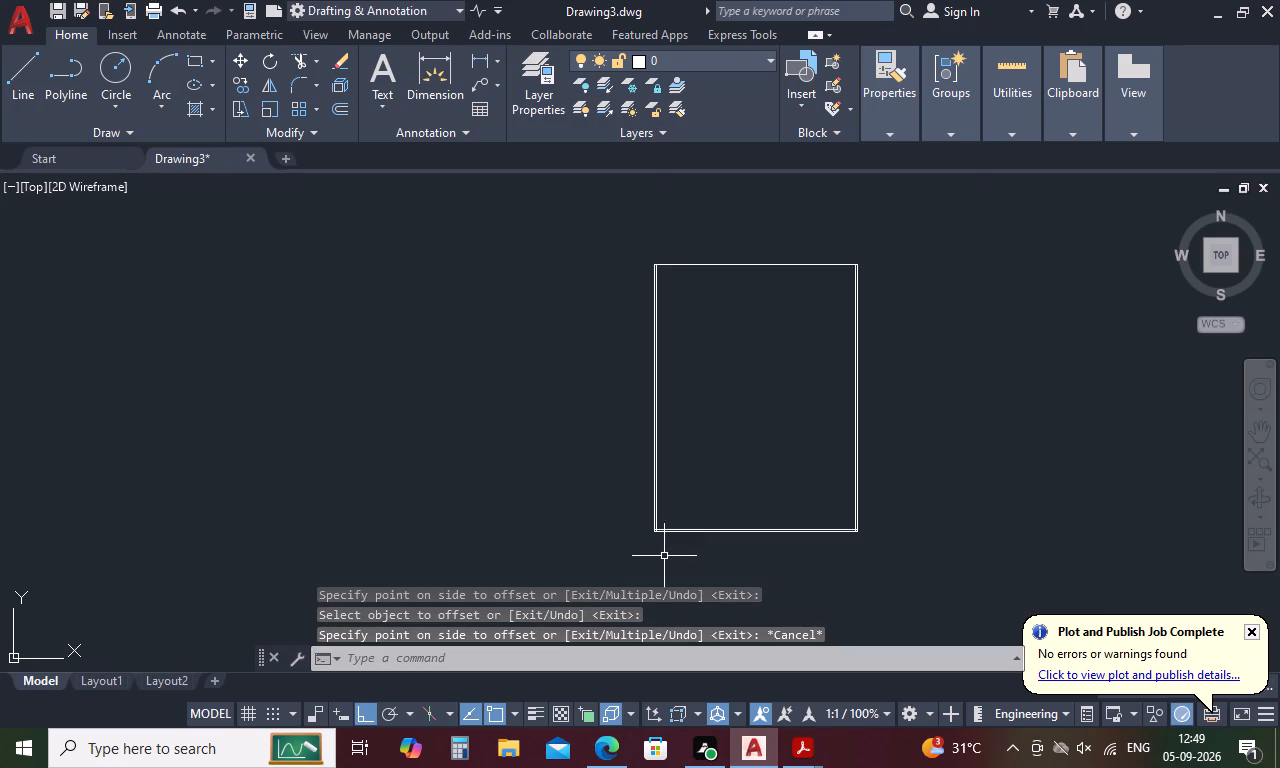
{"action": "scroll", "coordinate": [664, 549], "scroll_direction": "up", "scroll_amount": 1}
{"action": "scroll", "coordinate": [662, 536], "scroll_direction": "down", "scroll_amount": 1}
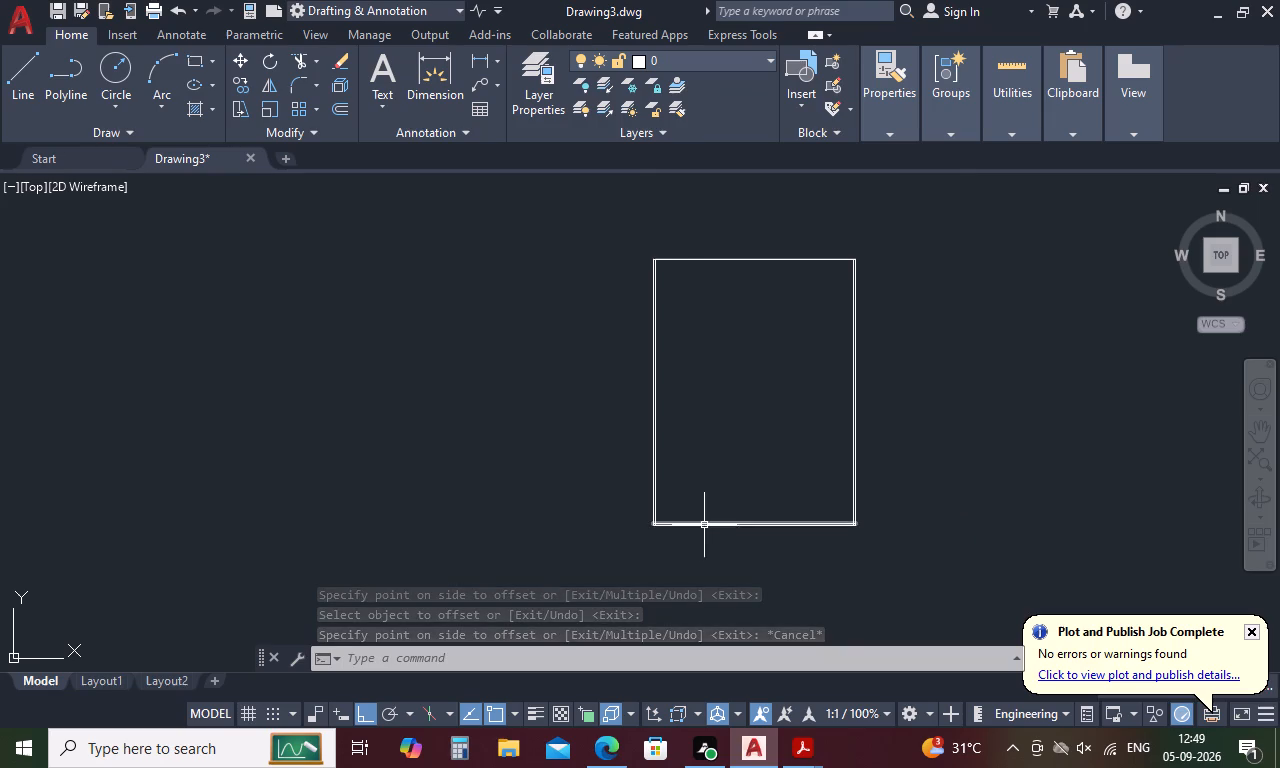
{"action": "key", "text": "Escape"}
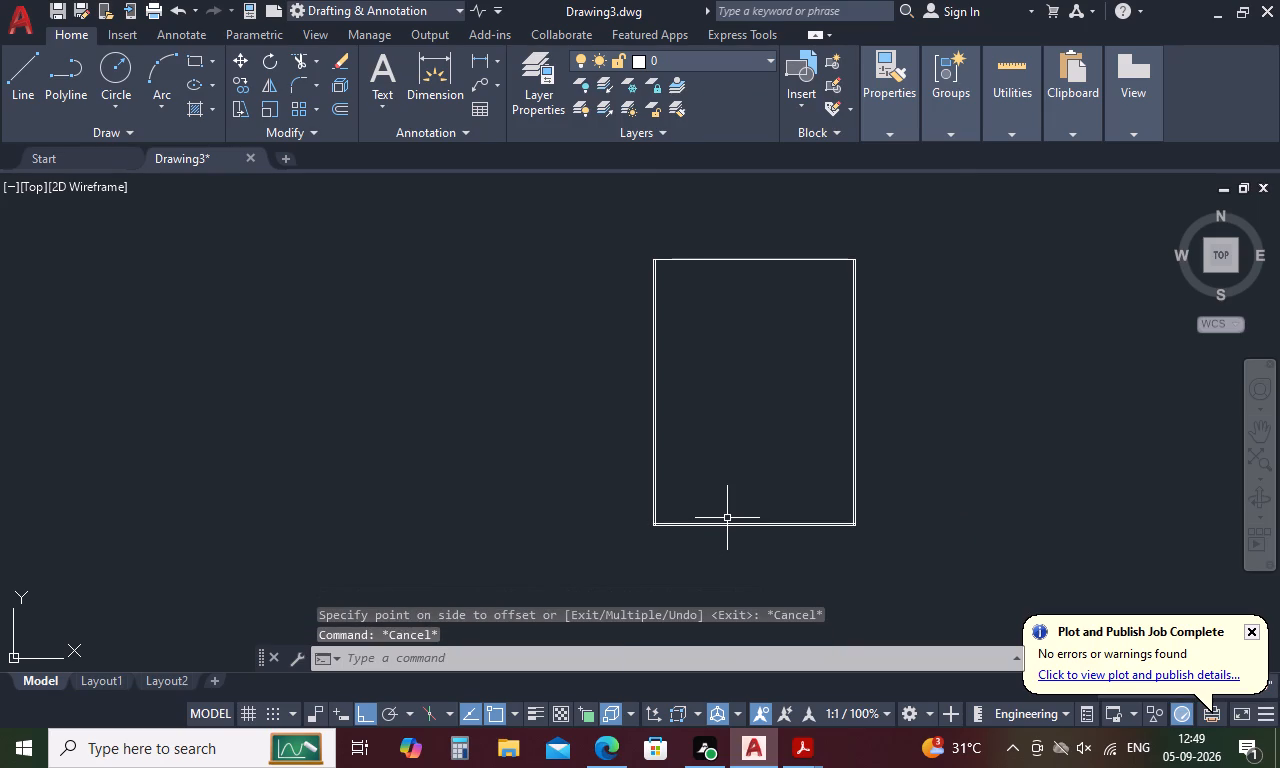
{"action": "type", "text": "tr"}
{"action": "key", "text": "space"}
{"action": "scroll", "coordinate": [654, 519], "scroll_direction": "up", "scroll_amount": 5}
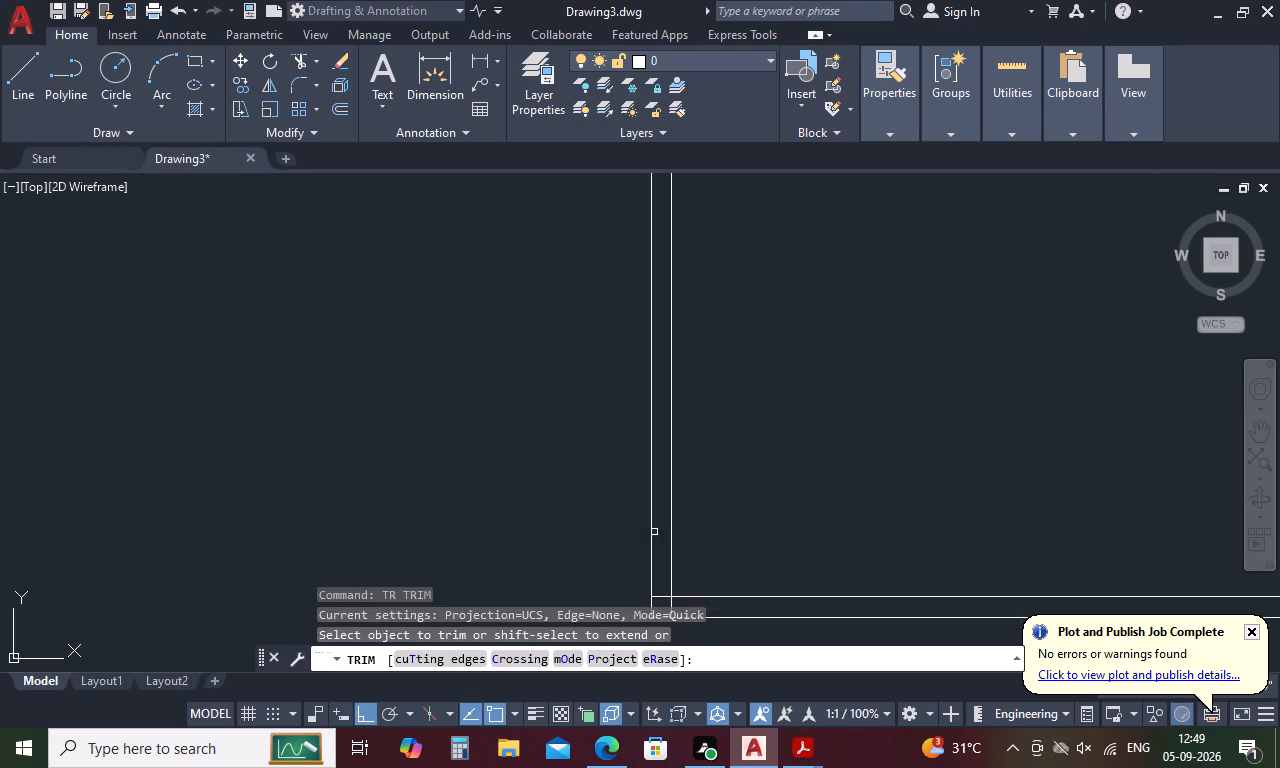
{"action": "scroll", "coordinate": [656, 544], "scroll_direction": "down", "scroll_amount": 2}
{"action": "scroll", "coordinate": [654, 566], "scroll_direction": "up", "scroll_amount": 4}
{"action": "left_click_drag", "start_coordinate": [687, 534], "coordinate": [734, 587]}
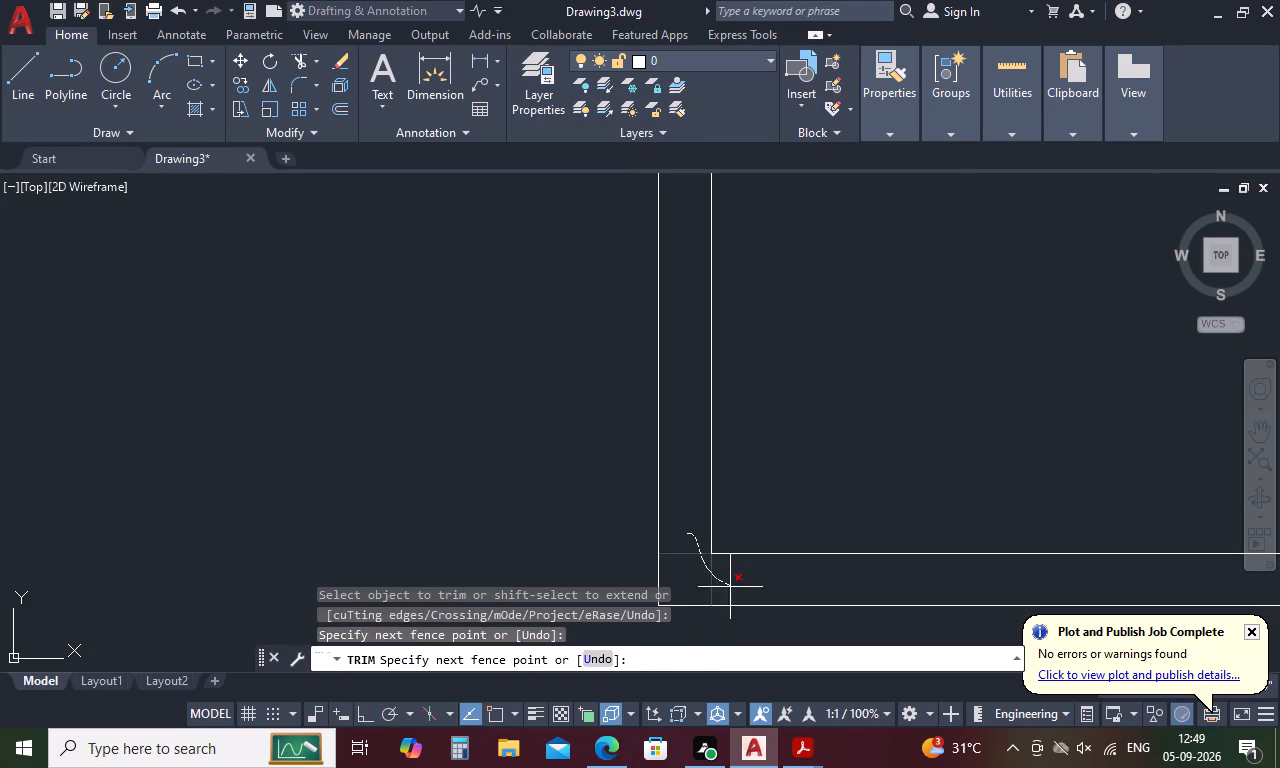
{"action": "left_click_drag", "start_coordinate": [734, 587], "coordinate": [742, 589]}
{"action": "scroll", "coordinate": [741, 575], "scroll_direction": "down", "scroll_amount": 9}
{"action": "scroll", "coordinate": [823, 572], "scroll_direction": "up", "scroll_amount": 5}
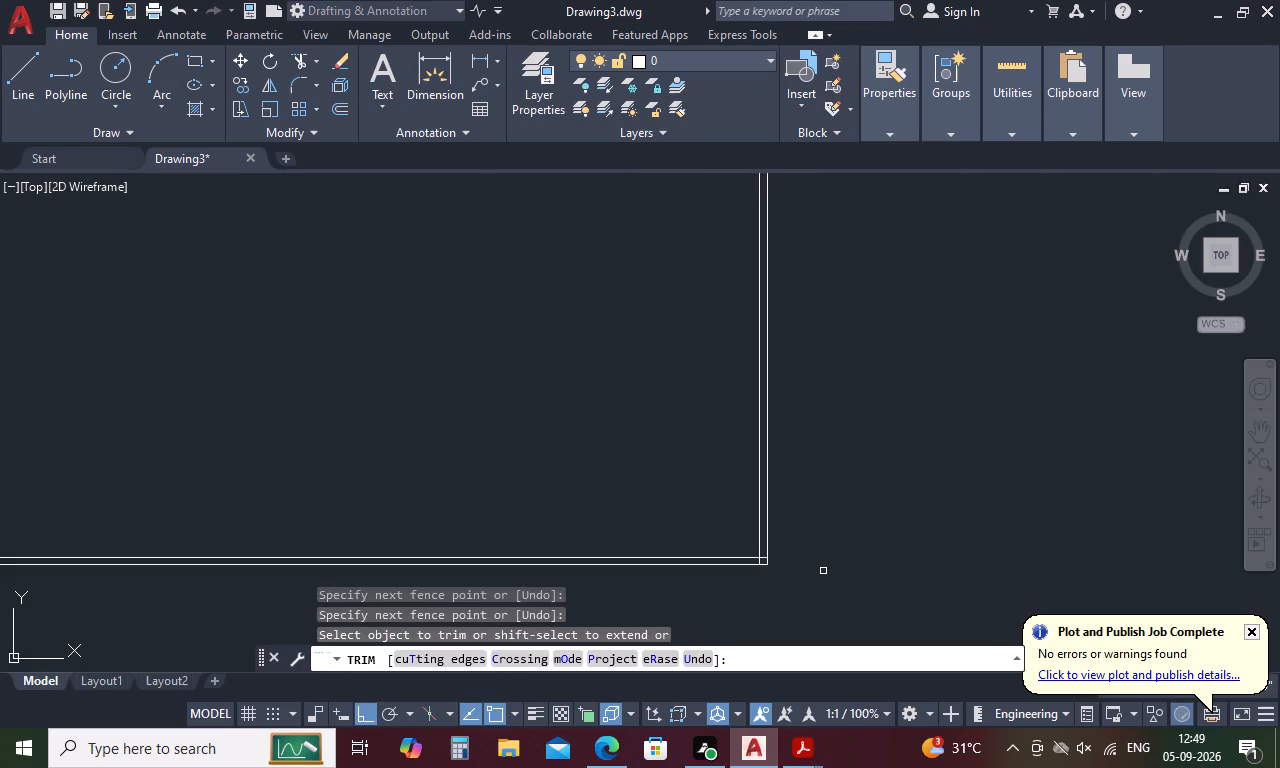
{"action": "scroll", "coordinate": [757, 567], "scroll_direction": "up", "scroll_amount": 6}
{"action": "left_click_drag", "start_coordinate": [820, 426], "coordinate": [783, 495]}
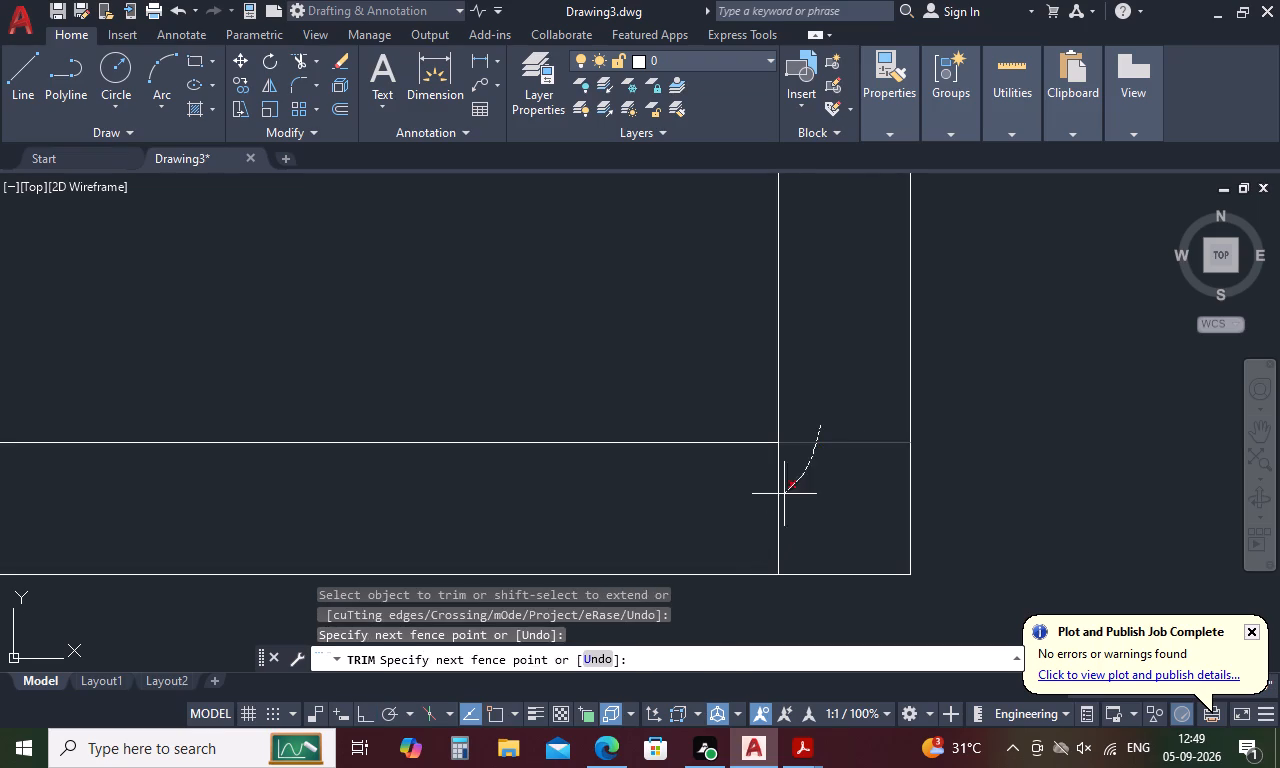
{"action": "left_click_drag", "start_coordinate": [783, 495], "coordinate": [740, 513]}
{"action": "scroll", "coordinate": [736, 513], "scroll_direction": "down", "scroll_amount": 9}
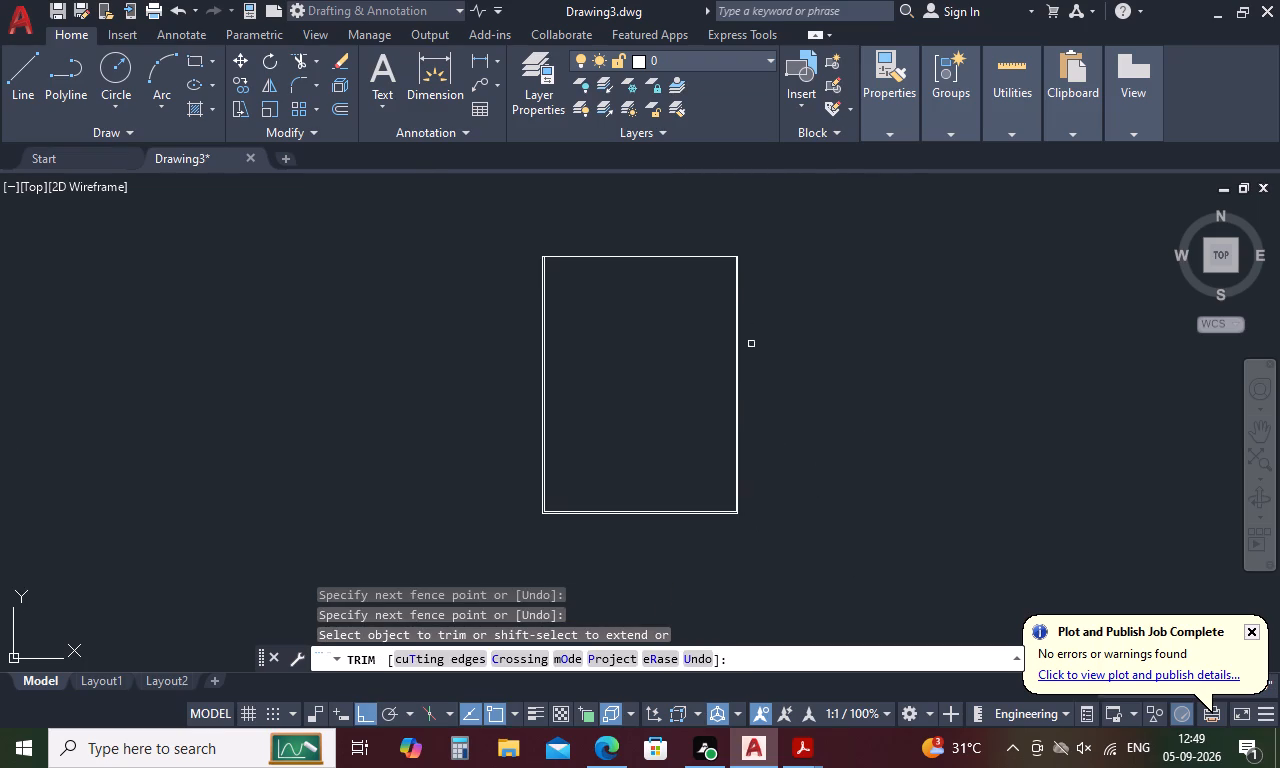
{"action": "scroll", "coordinate": [571, 220], "scroll_direction": "up", "scroll_amount": 2}
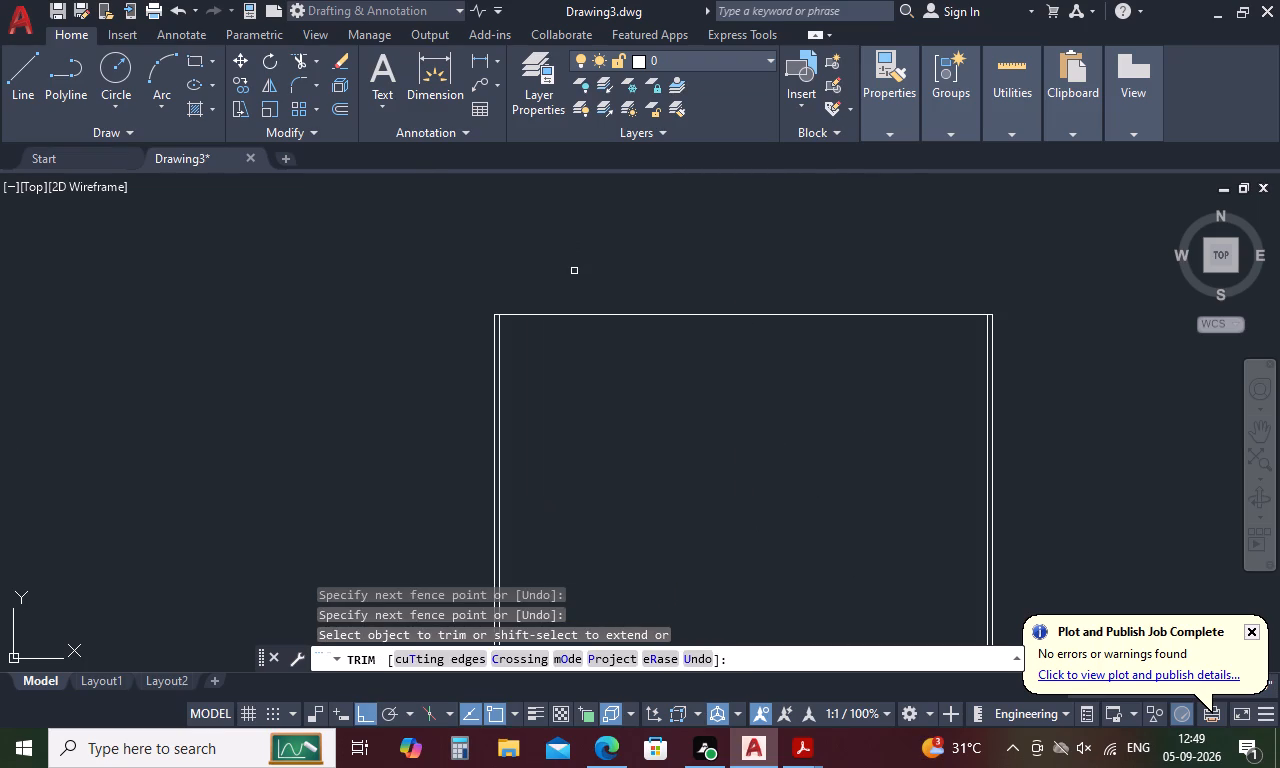
{"action": "key", "text": "Escape"}
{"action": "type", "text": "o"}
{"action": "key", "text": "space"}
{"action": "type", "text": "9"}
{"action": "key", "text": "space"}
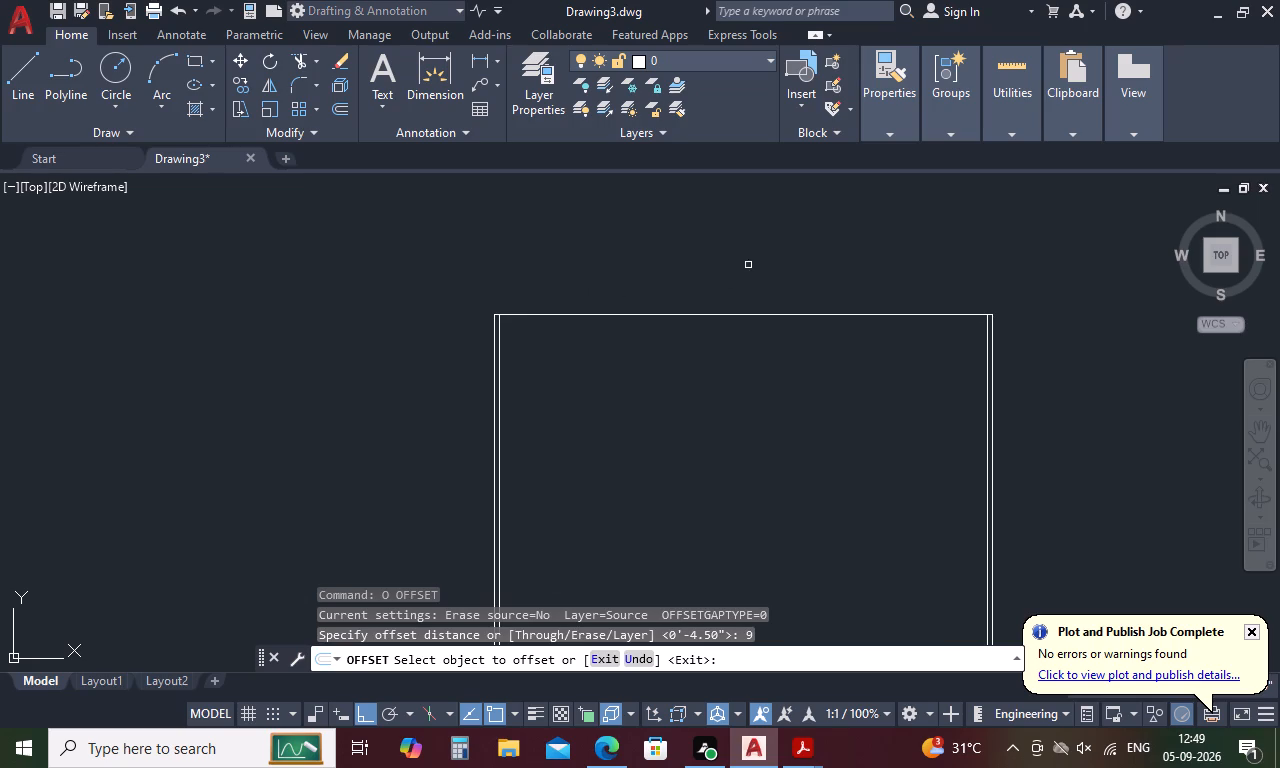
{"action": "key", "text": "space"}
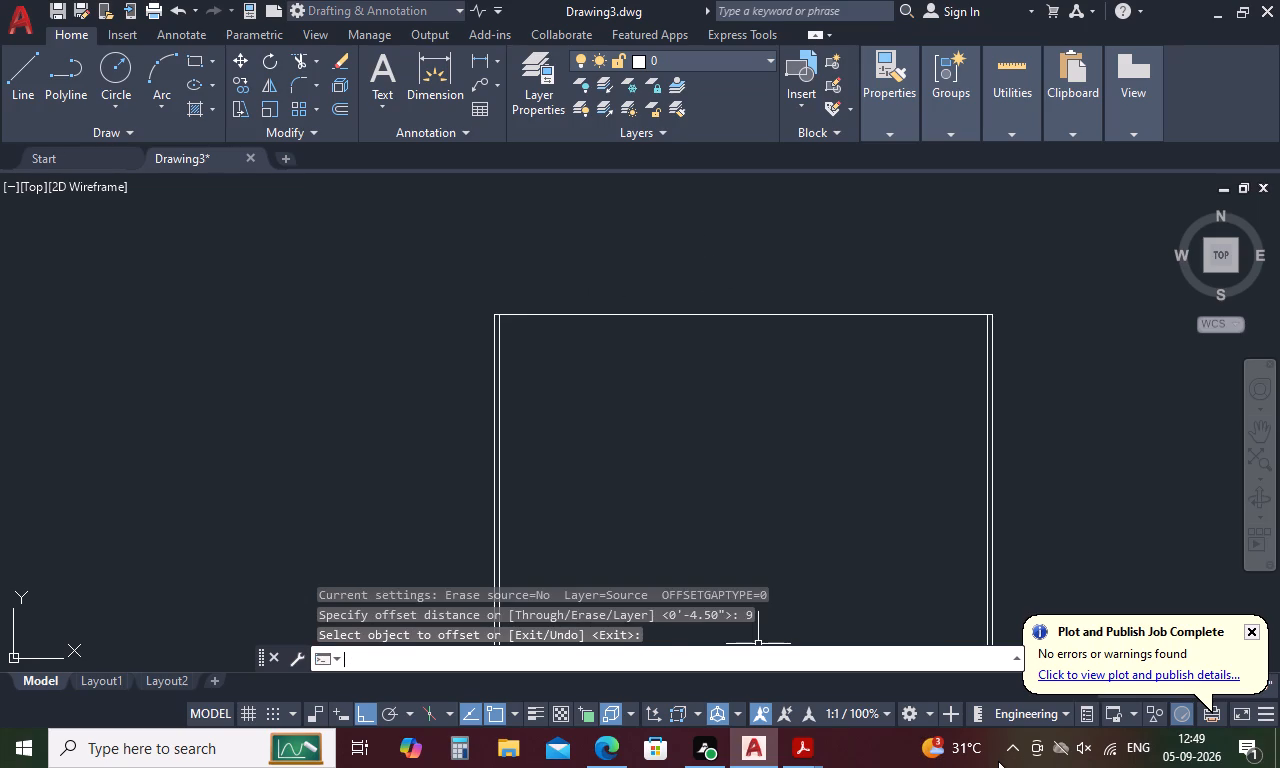
Offset the inner line of the left wall 3'1" toward the inside of the plan.
{"action": "key", "text": "space"}
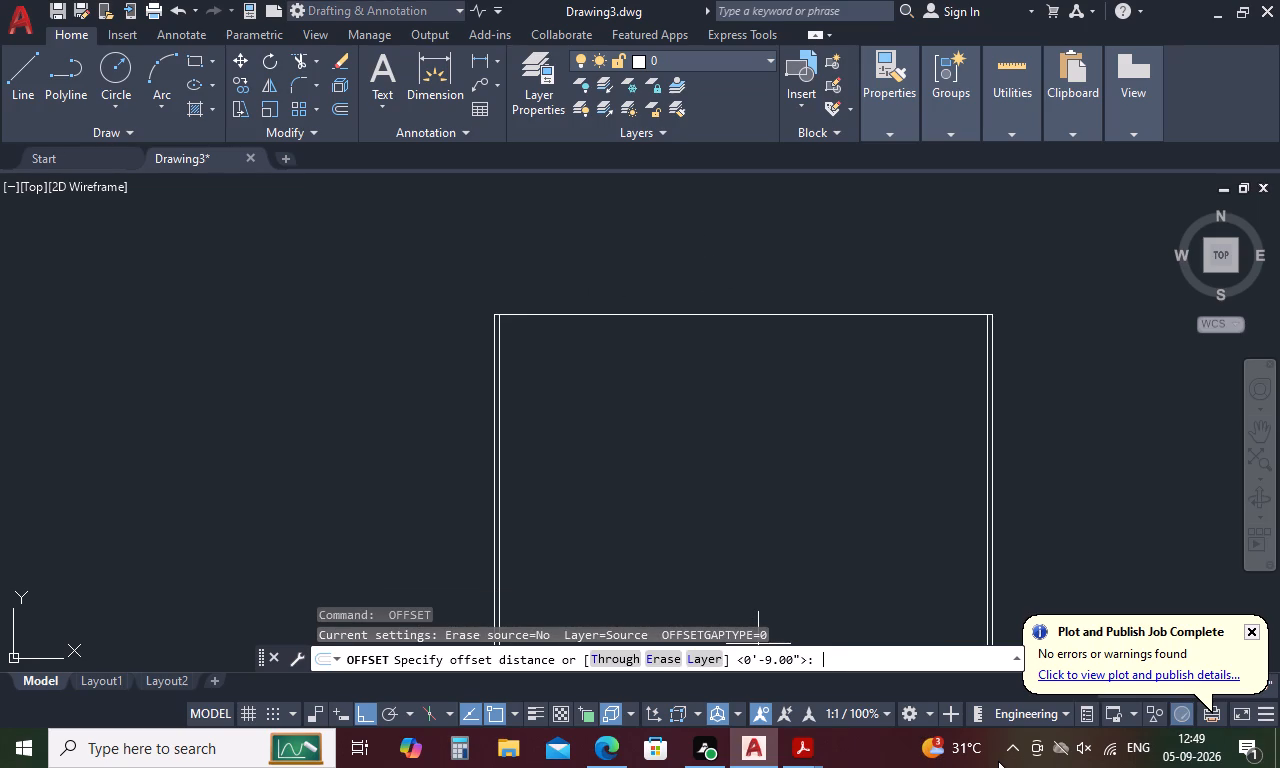
{"action": "type", "text": "3'1\""}
{"action": "key", "text": "space"}
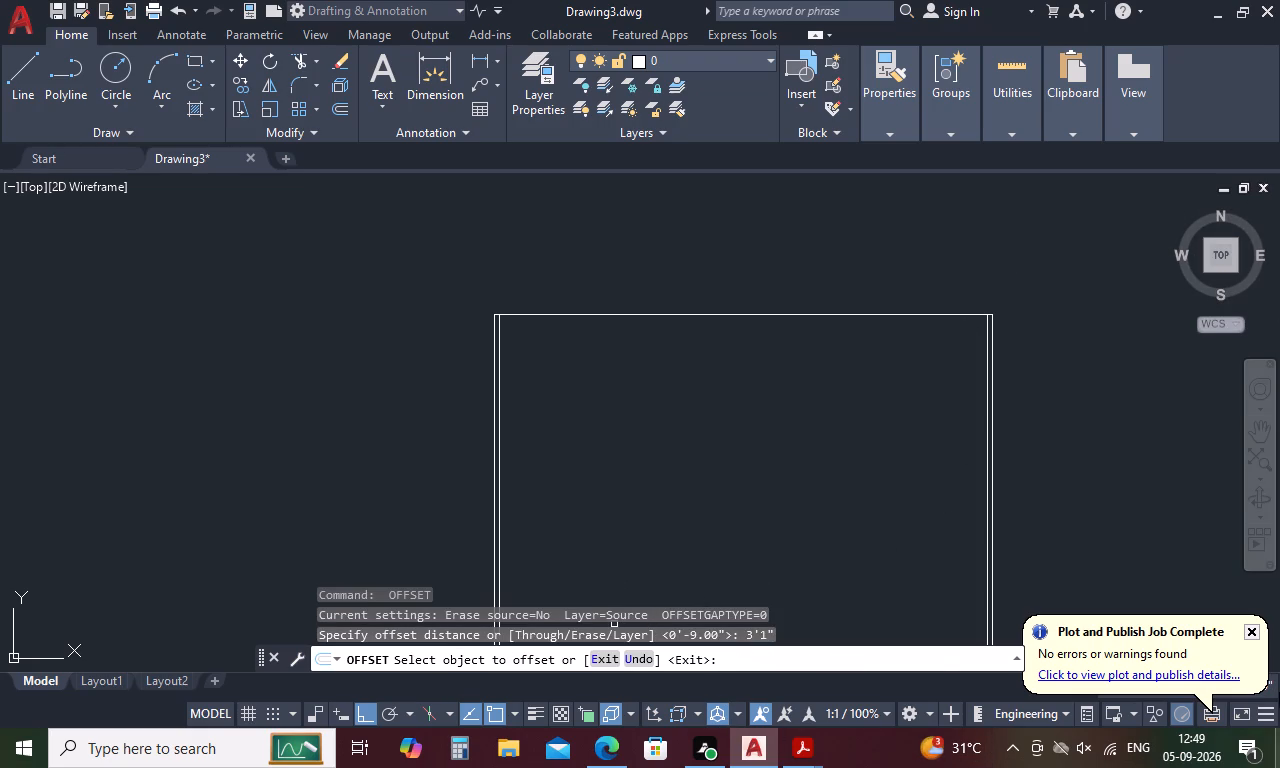
{"action": "left_click", "coordinate": [500, 443]}
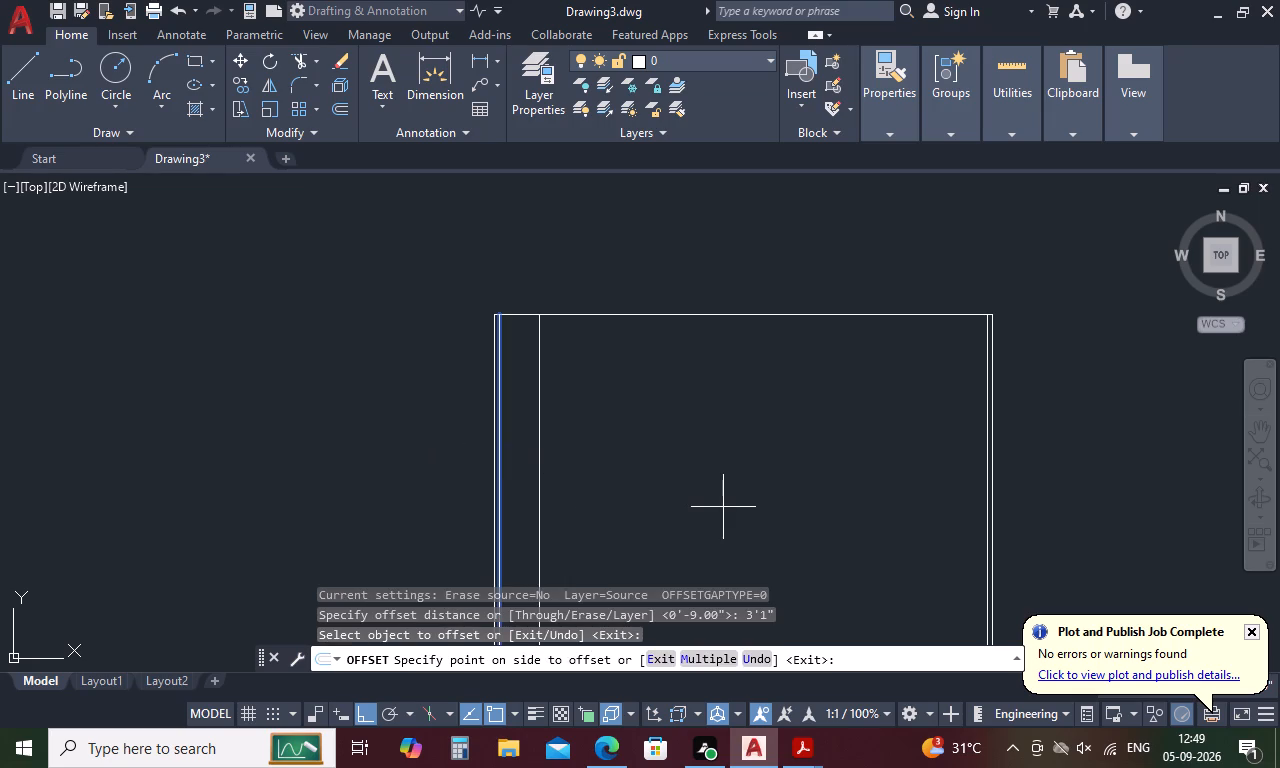
{"action": "left_click", "coordinate": [723, 507]}
{"action": "key", "text": "space"}
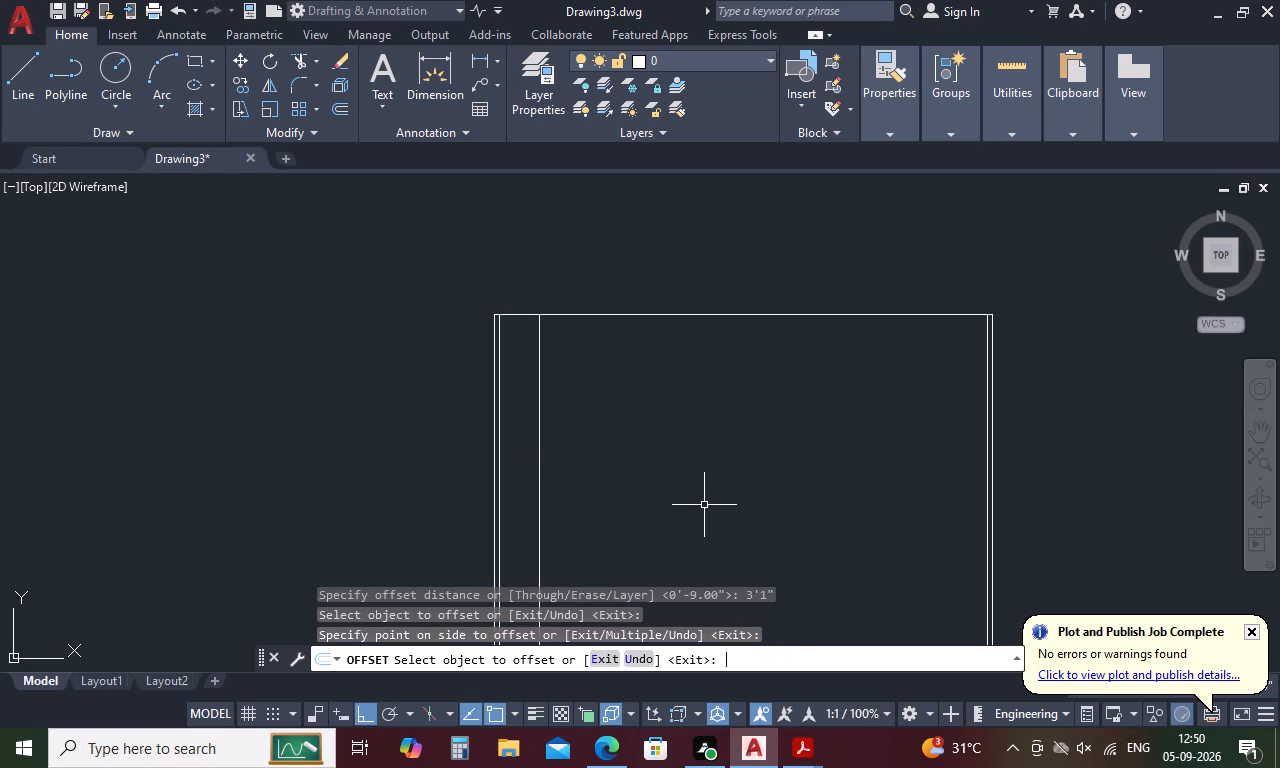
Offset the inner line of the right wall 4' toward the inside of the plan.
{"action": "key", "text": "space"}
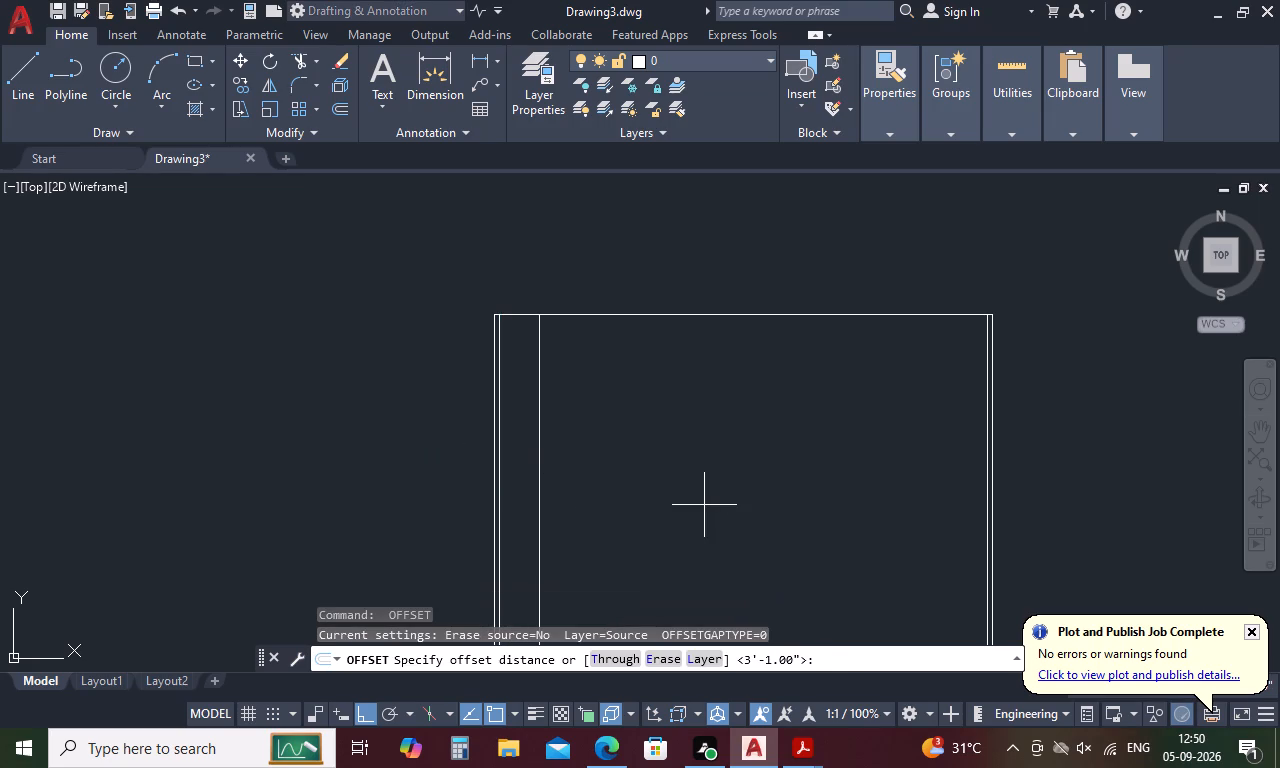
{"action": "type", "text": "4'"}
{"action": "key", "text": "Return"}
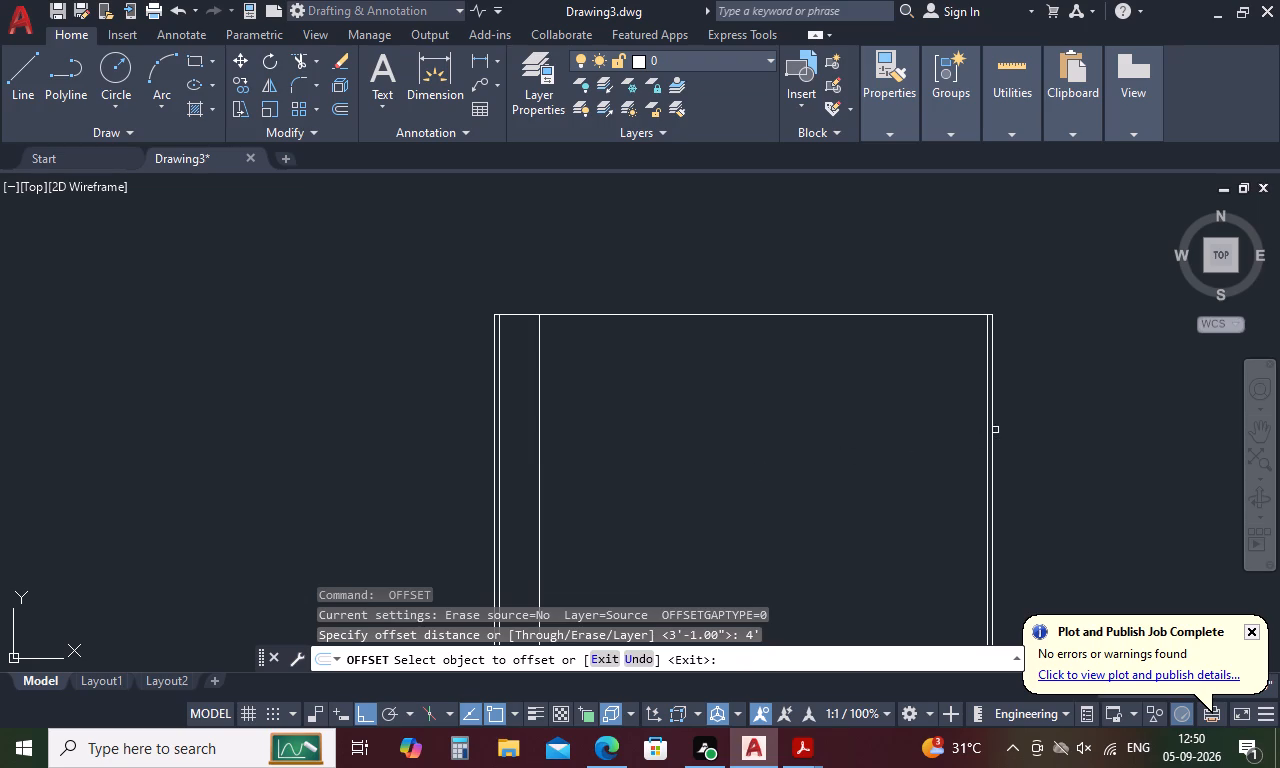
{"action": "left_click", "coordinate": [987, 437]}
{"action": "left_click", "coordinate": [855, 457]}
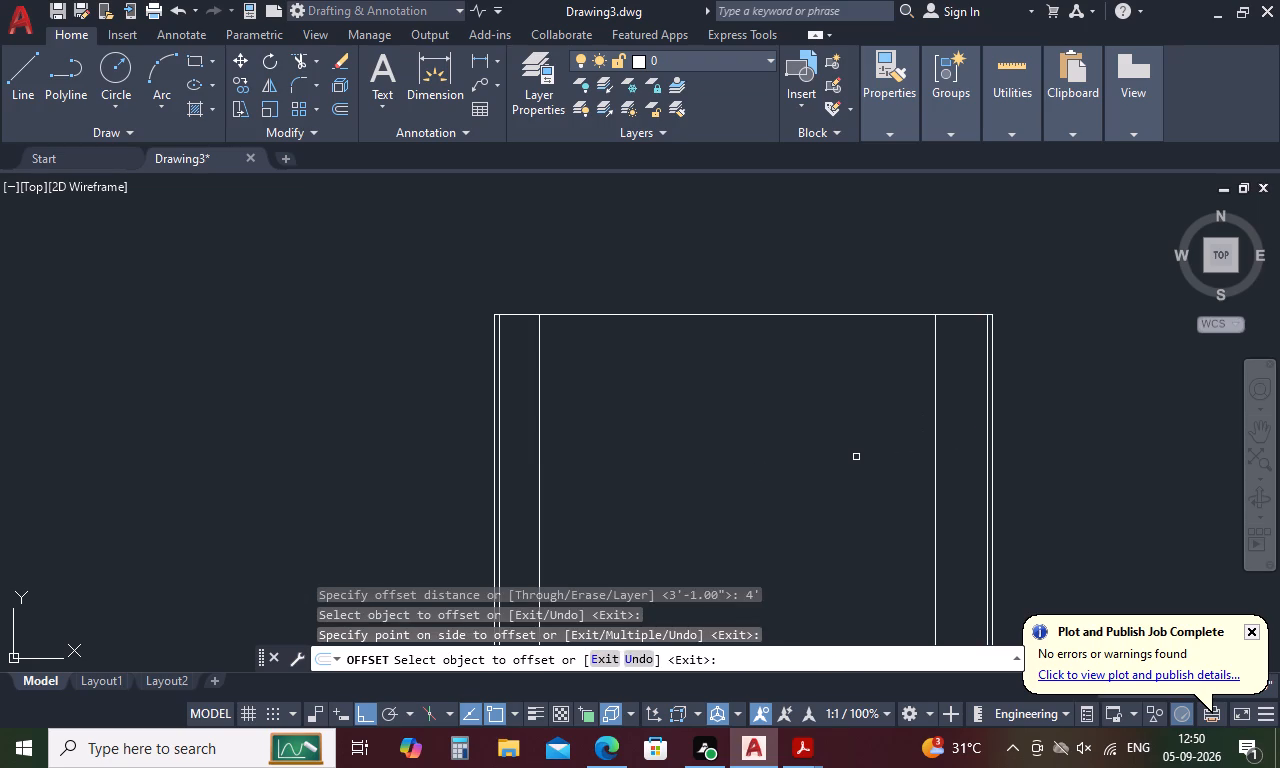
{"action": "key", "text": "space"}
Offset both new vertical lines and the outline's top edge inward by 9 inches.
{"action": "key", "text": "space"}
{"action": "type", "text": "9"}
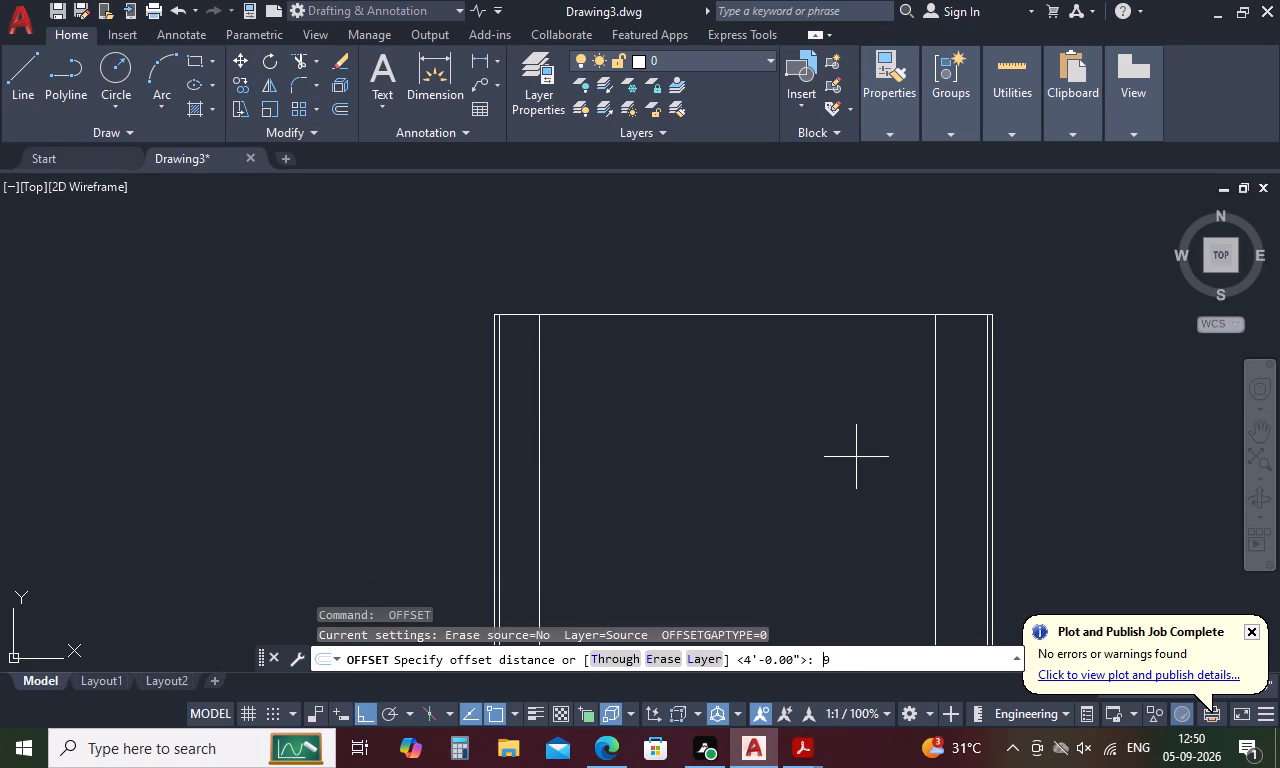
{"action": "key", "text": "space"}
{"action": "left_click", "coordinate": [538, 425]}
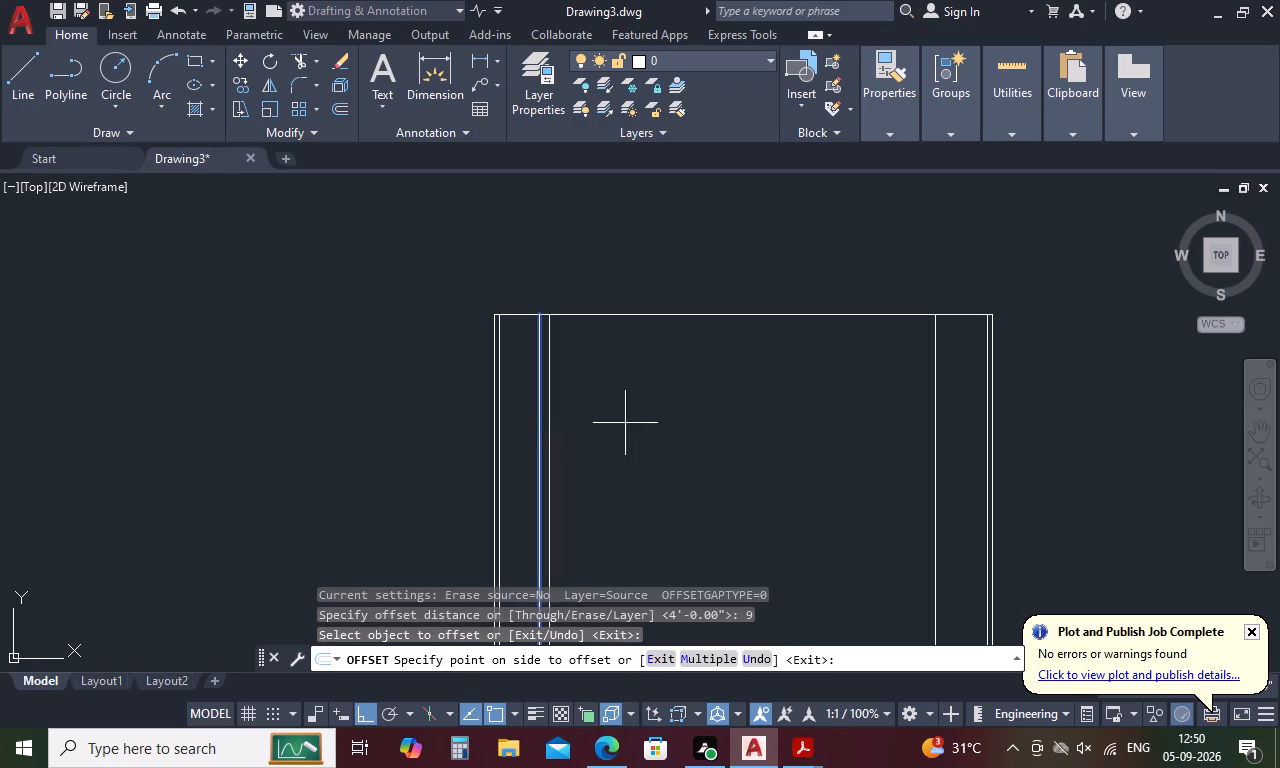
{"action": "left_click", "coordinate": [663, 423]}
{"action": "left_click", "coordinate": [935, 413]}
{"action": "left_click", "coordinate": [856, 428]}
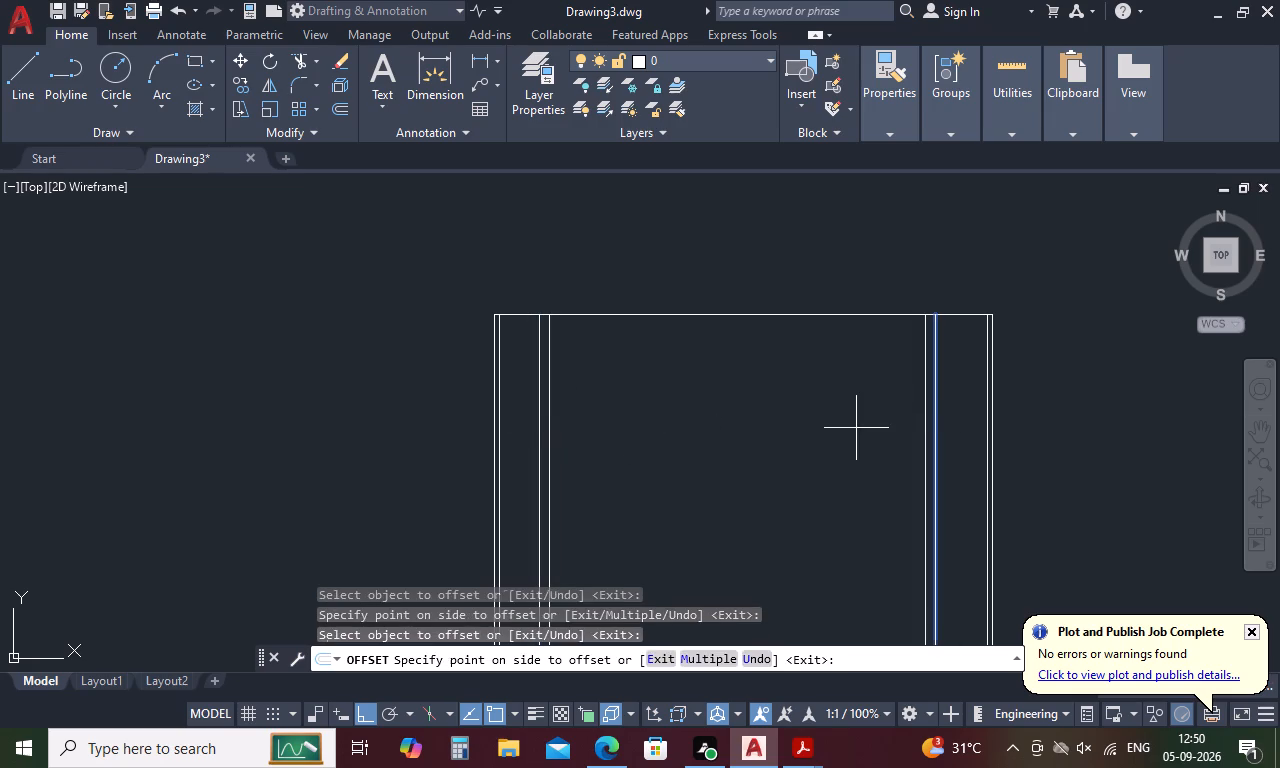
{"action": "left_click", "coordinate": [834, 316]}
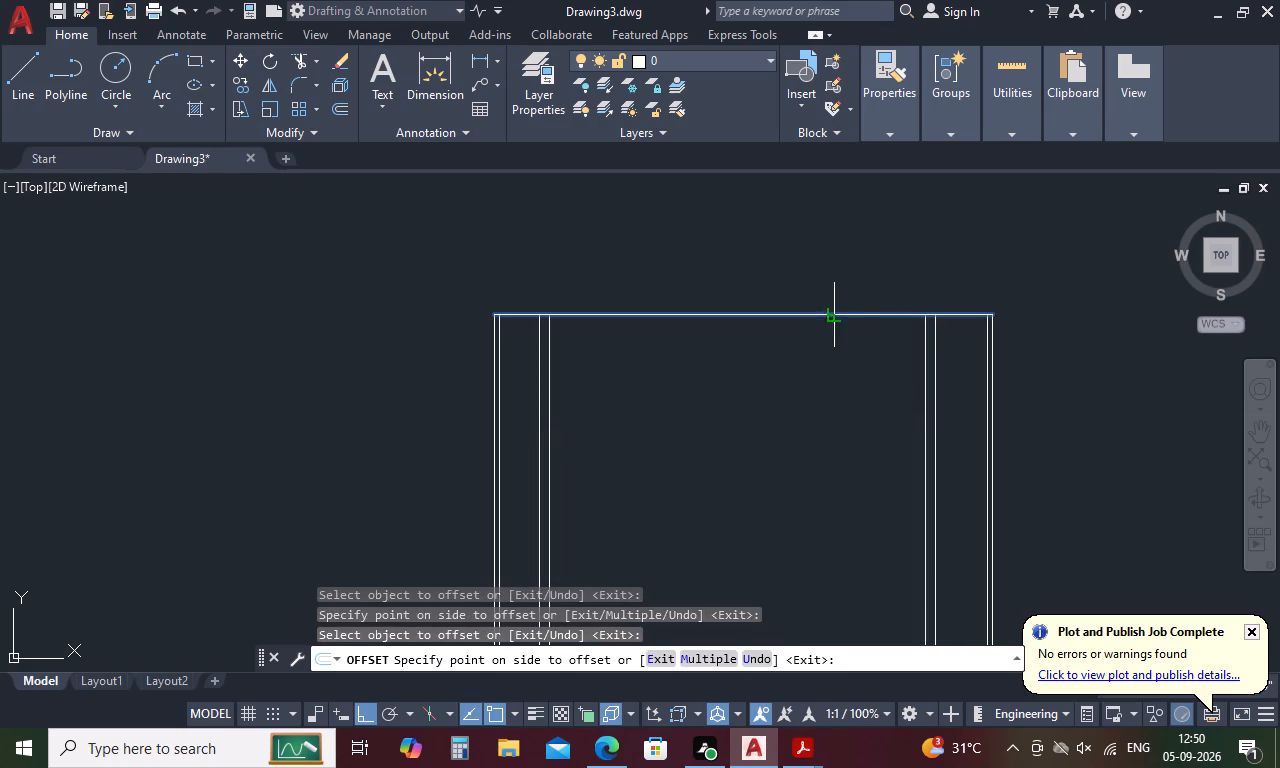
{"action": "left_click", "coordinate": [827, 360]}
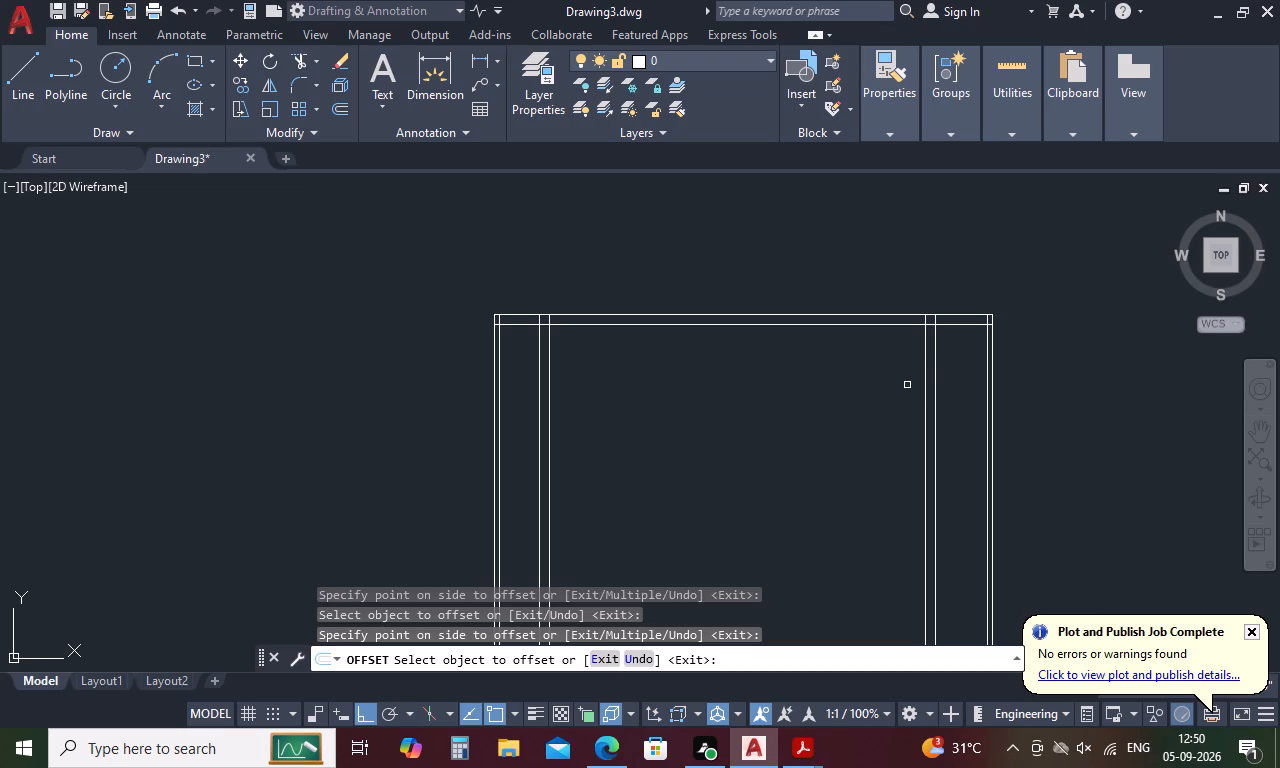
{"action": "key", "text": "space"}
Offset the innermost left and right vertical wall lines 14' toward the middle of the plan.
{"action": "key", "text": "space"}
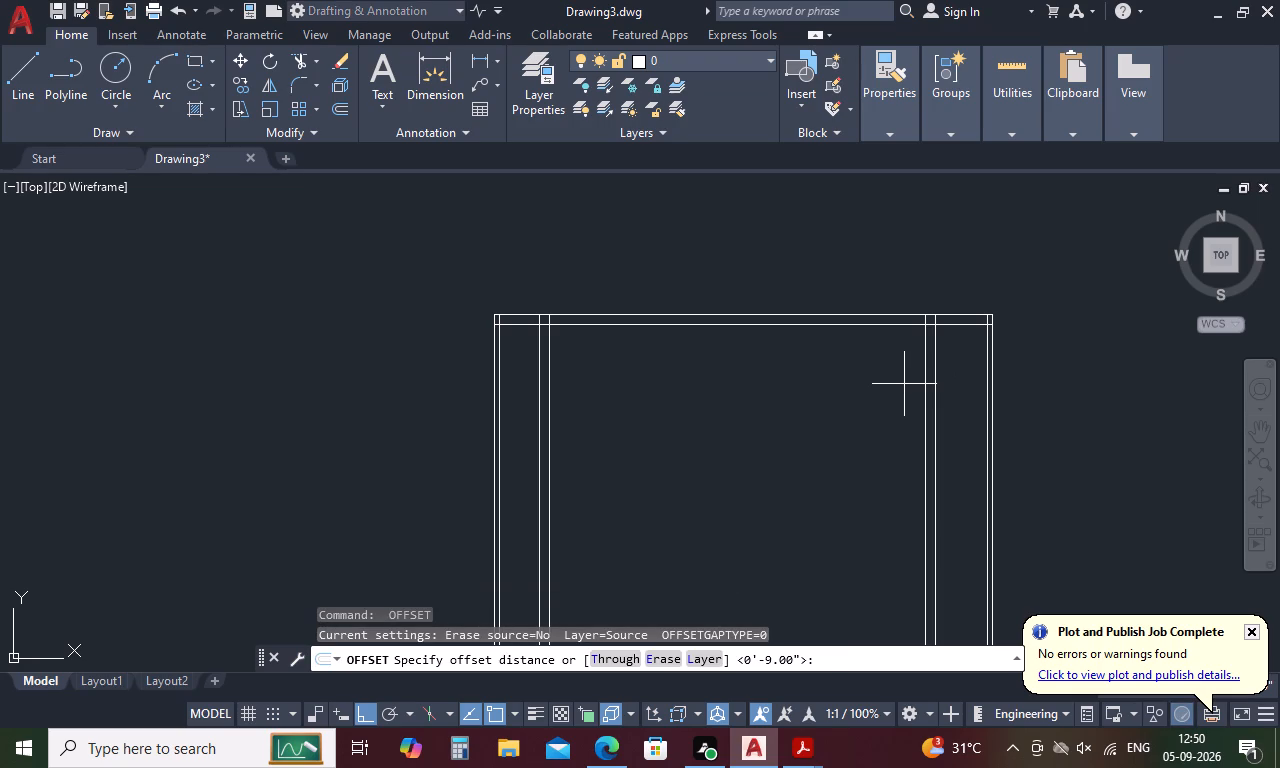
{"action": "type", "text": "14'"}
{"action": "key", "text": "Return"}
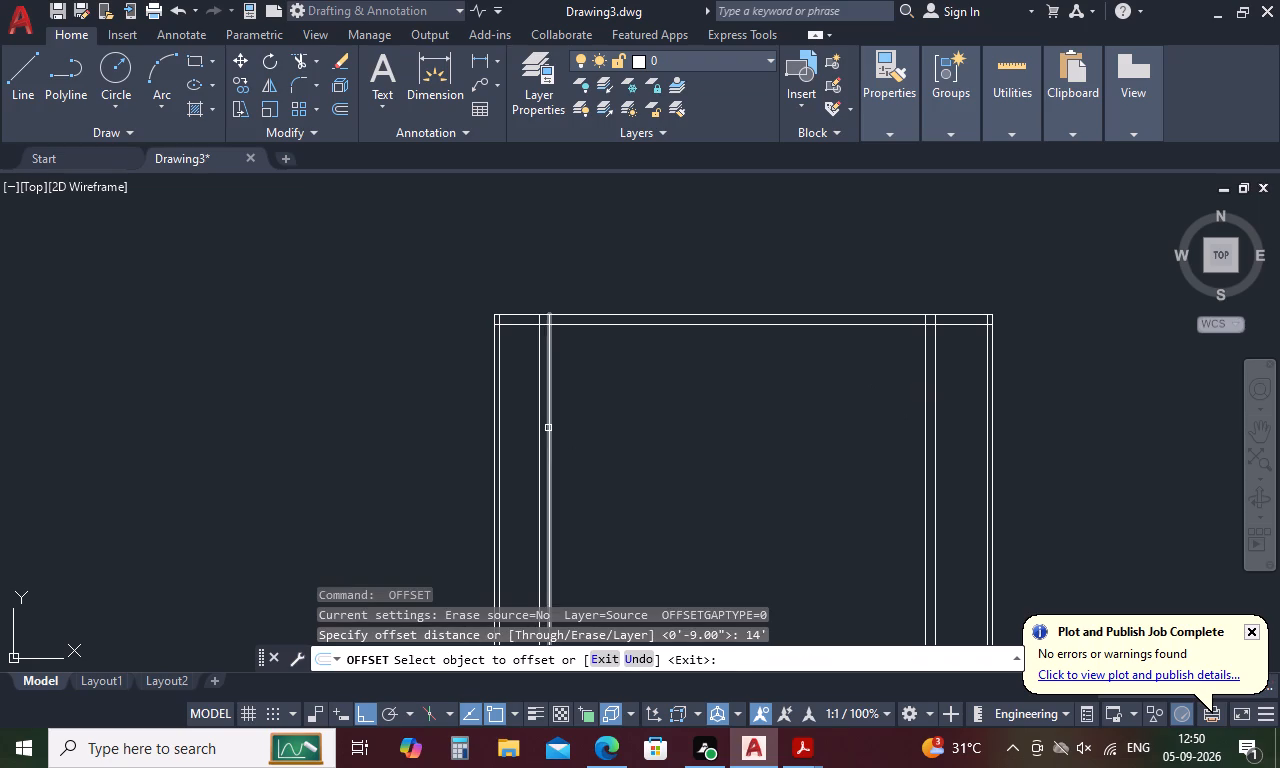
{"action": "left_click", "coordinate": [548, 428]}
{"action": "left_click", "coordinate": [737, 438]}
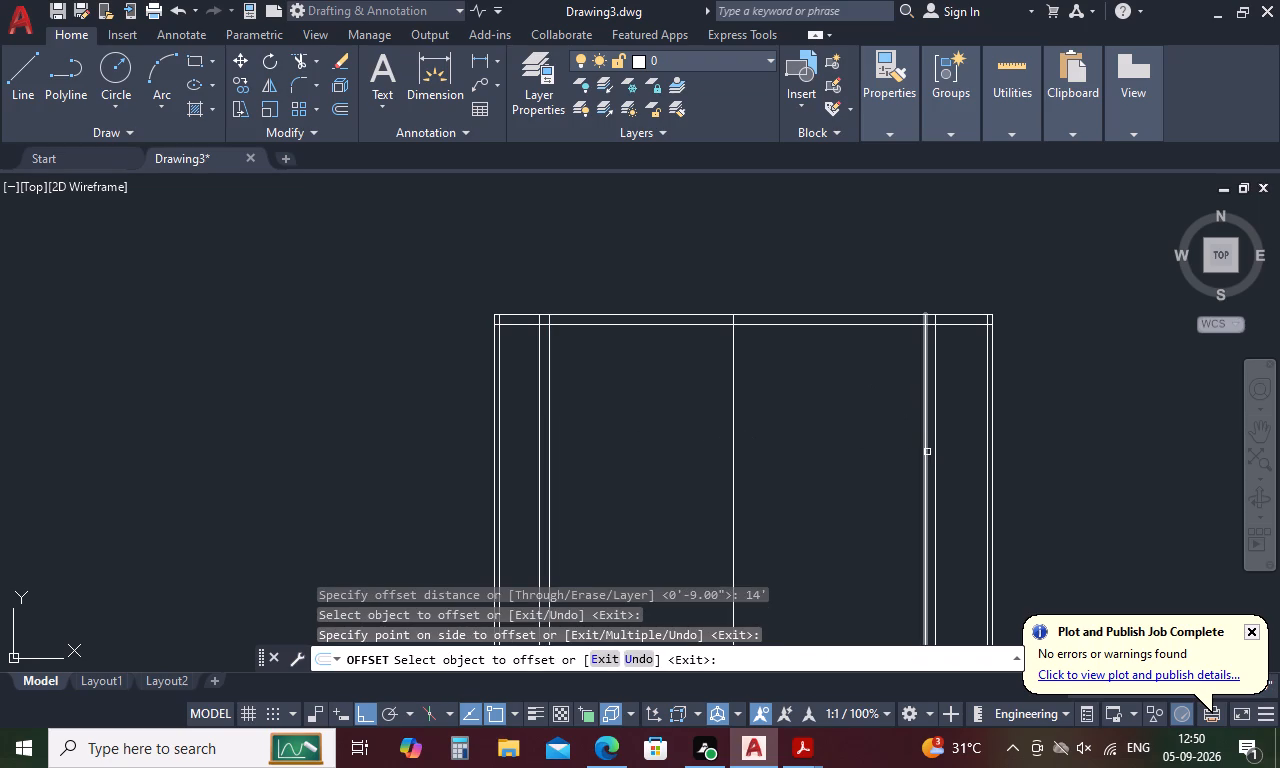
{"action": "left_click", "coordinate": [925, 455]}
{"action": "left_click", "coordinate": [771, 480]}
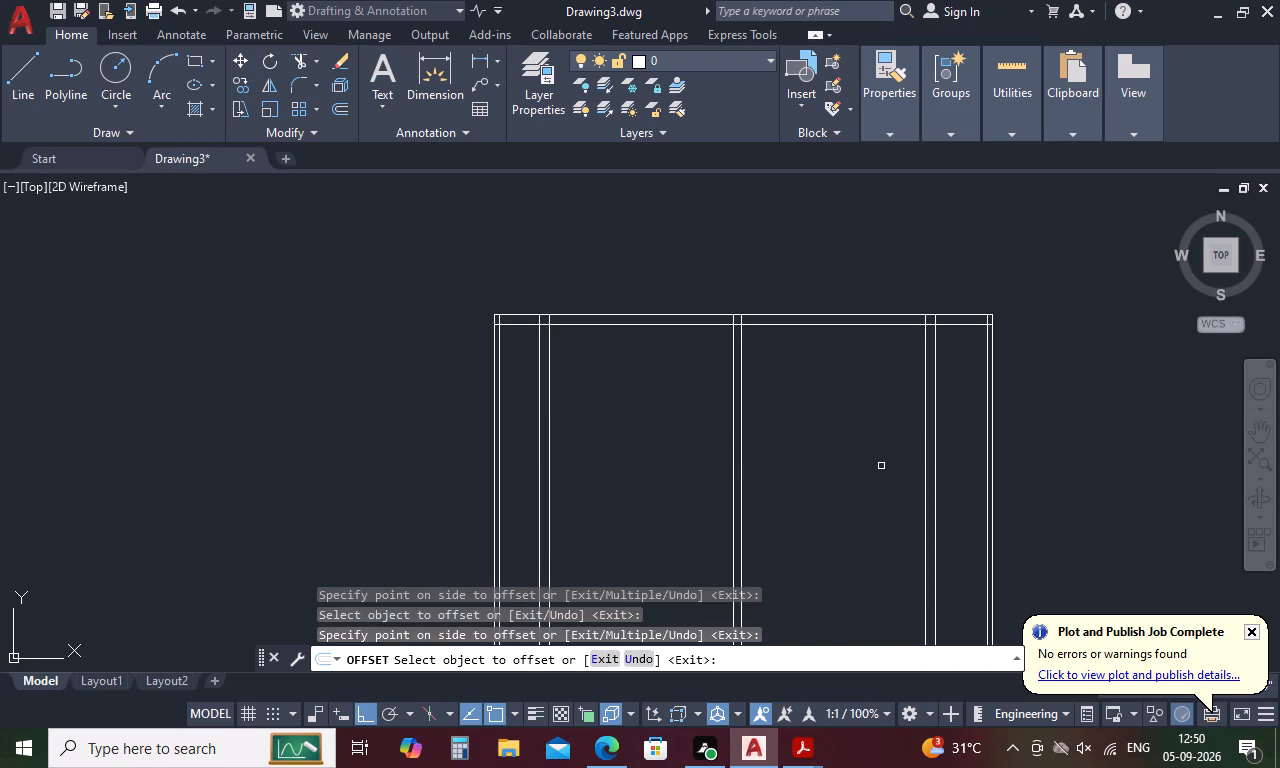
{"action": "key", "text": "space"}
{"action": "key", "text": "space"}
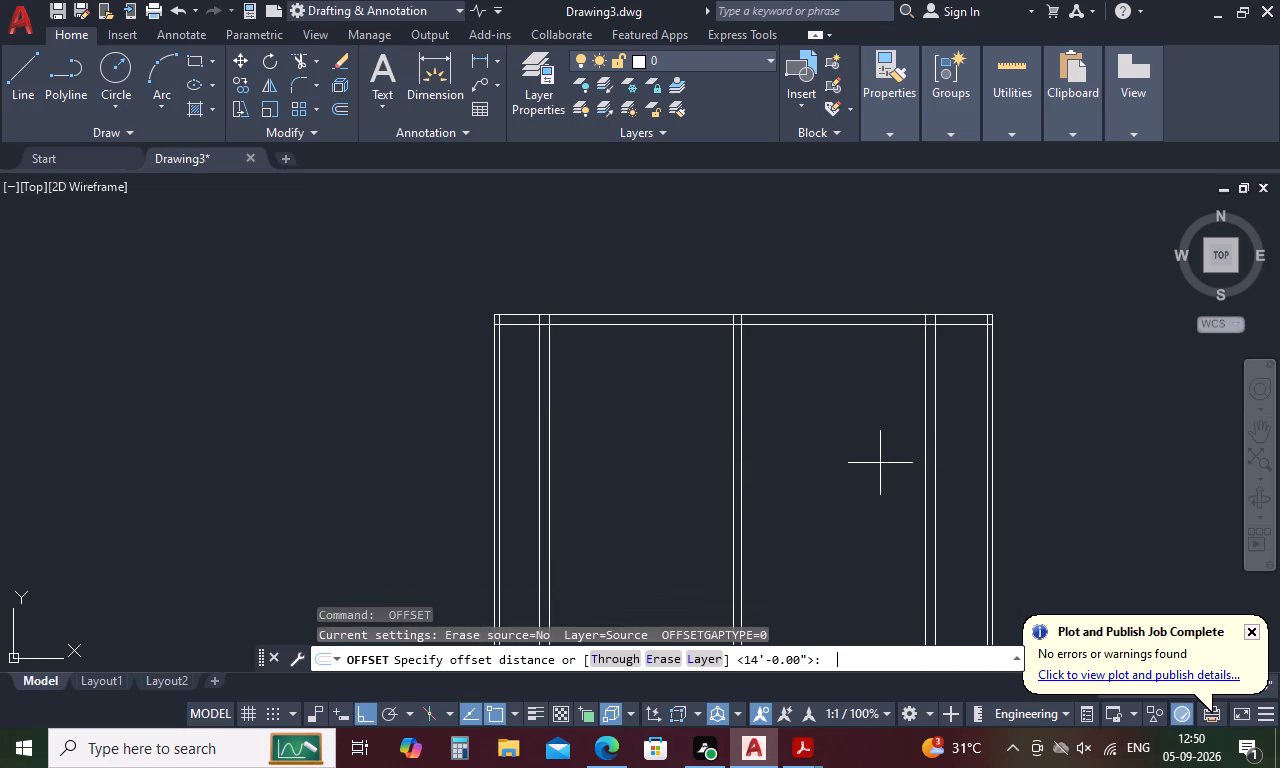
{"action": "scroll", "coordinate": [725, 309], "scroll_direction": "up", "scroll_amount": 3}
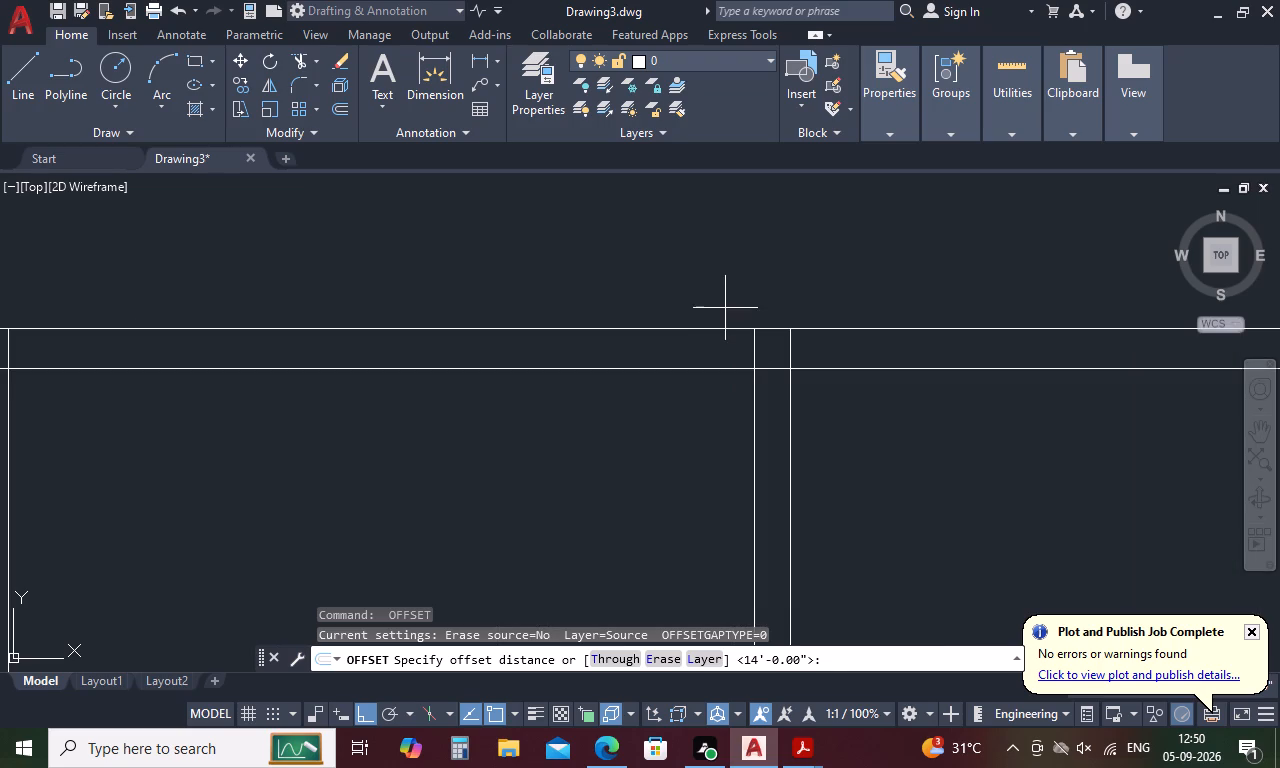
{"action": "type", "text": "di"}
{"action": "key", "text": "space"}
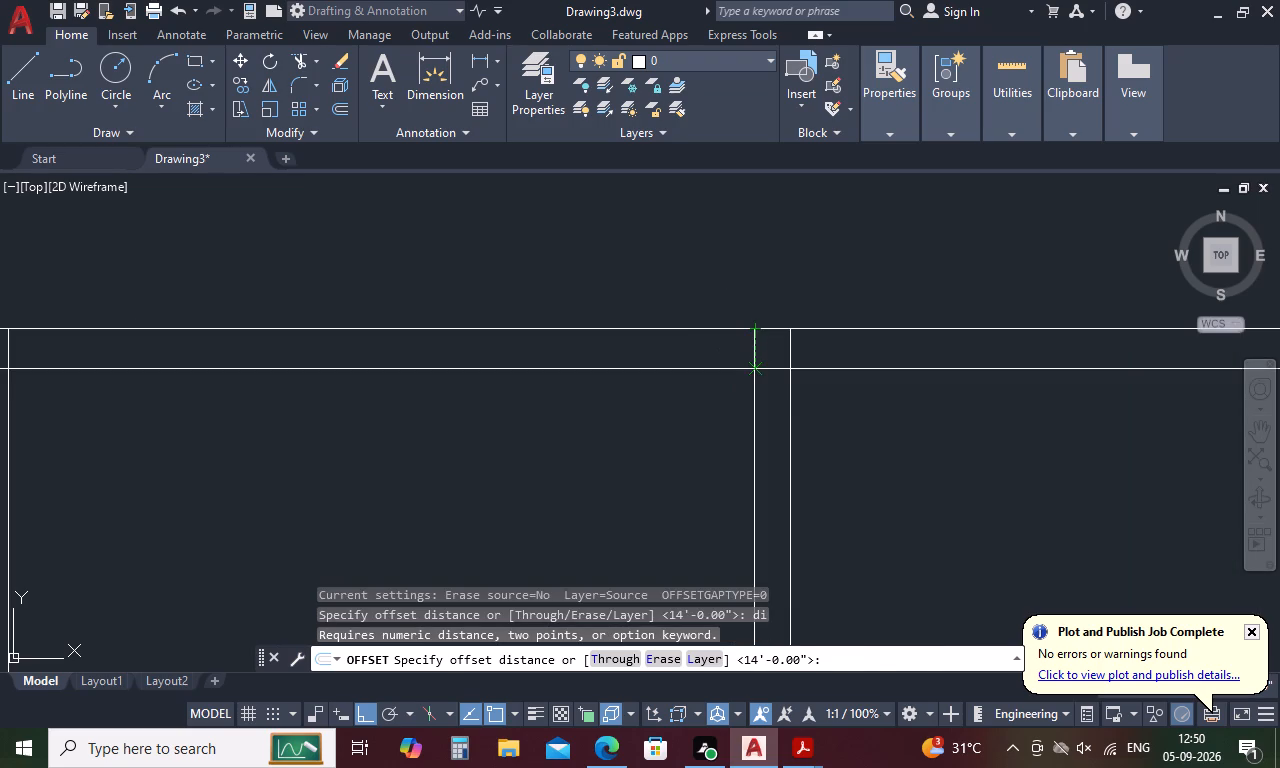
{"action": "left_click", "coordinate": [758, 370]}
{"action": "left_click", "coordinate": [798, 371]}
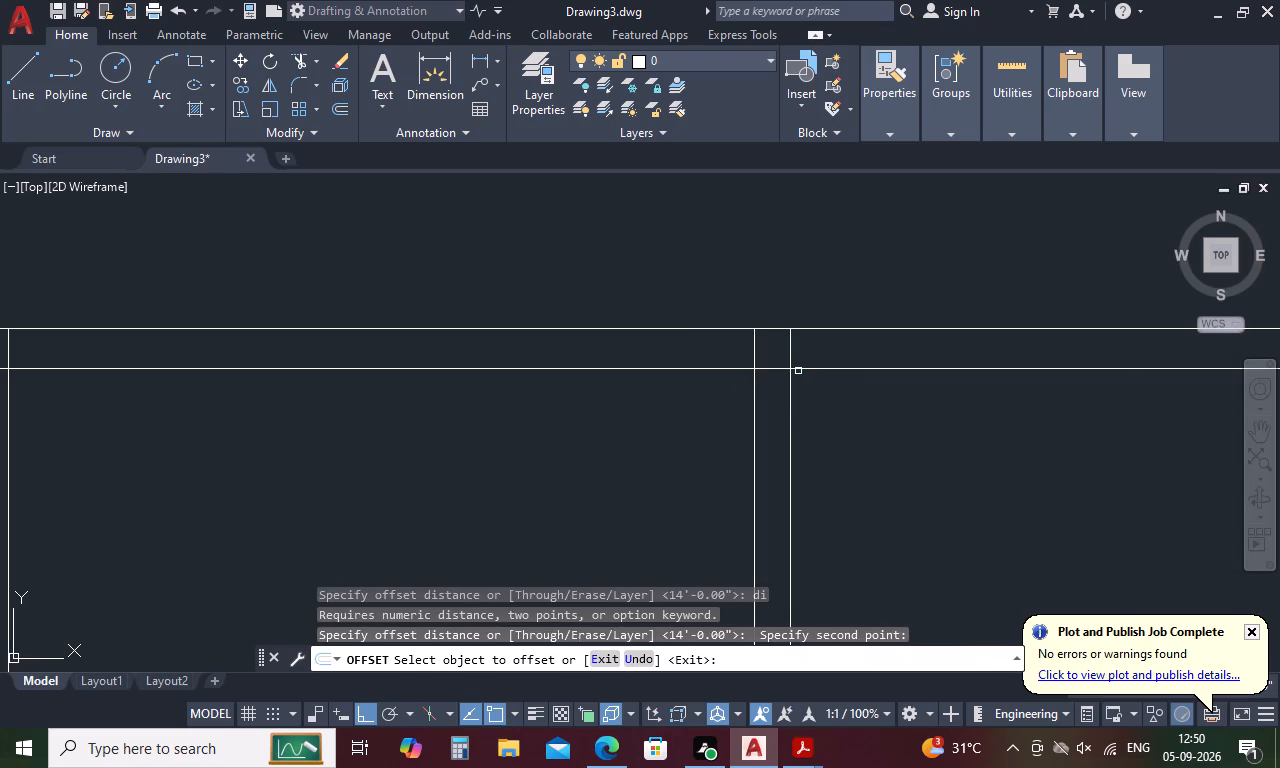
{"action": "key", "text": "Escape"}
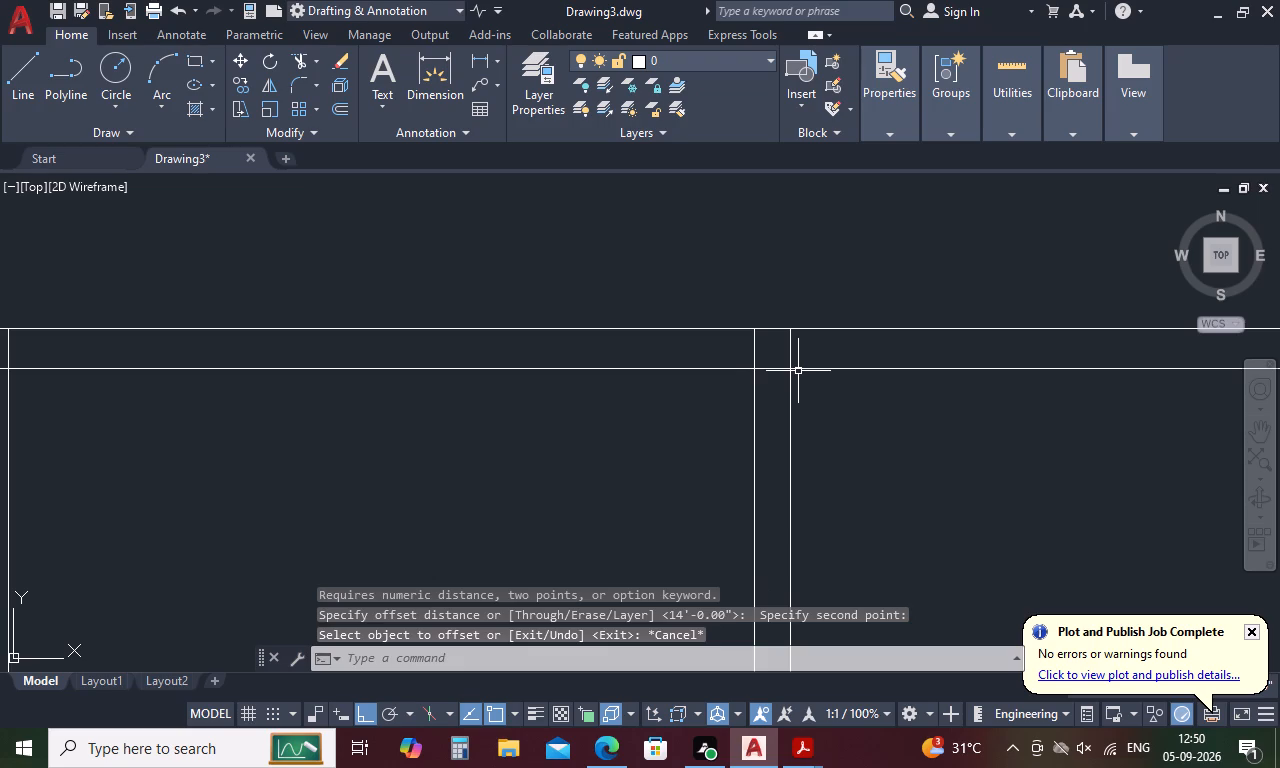
Measure the distance between the two middle vertical lines at the inner top wall line.
{"action": "type", "text": "di"}
{"action": "key", "text": "space"}
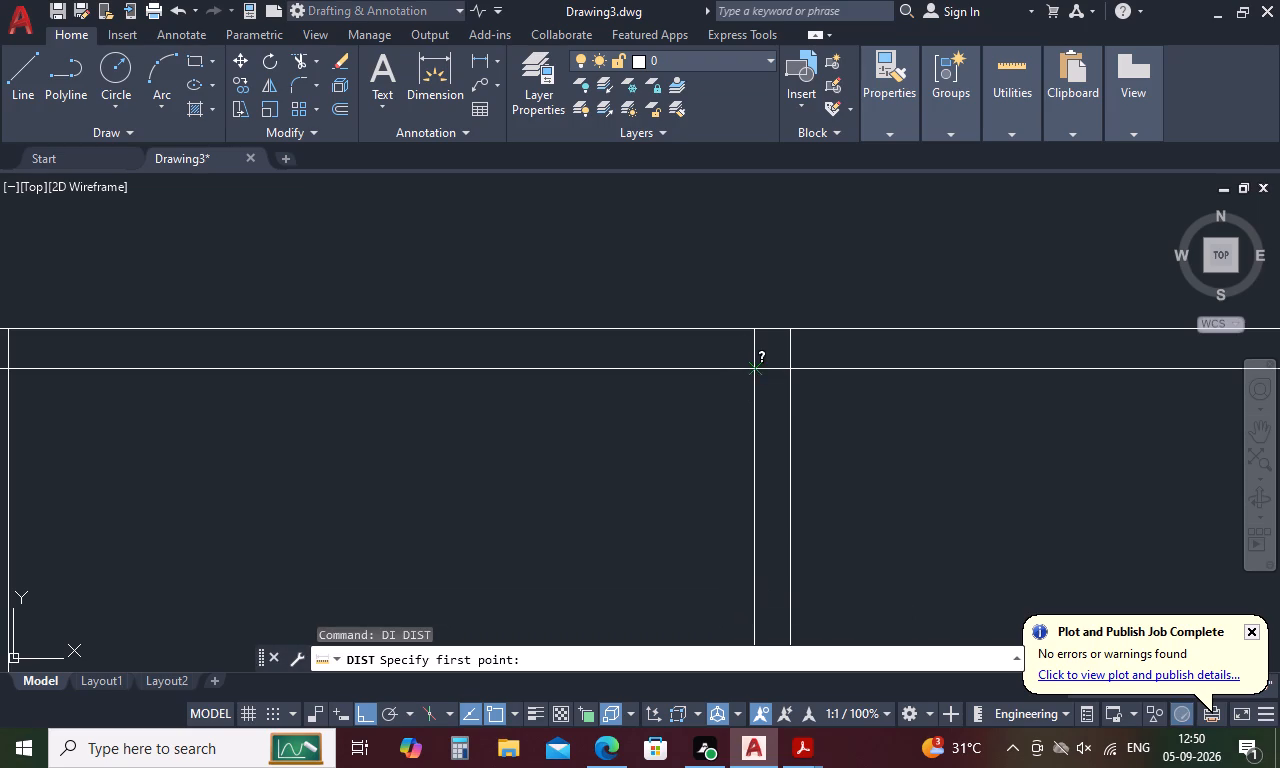
{"action": "left_click", "coordinate": [751, 369]}
{"action": "left_click", "coordinate": [788, 367]}
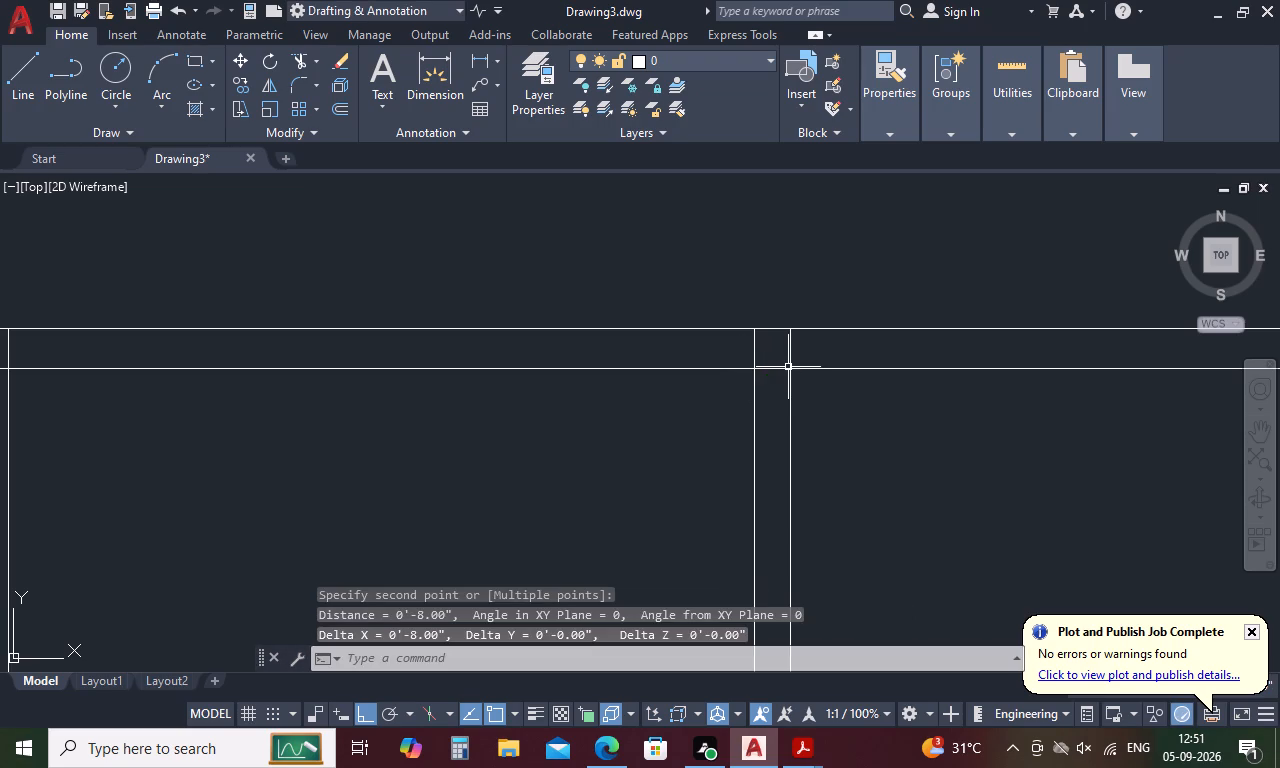
Undo all the wall and room-division offsets and trims back to the plain single-line rectangular outline.
{"action": "scroll", "coordinate": [789, 363], "scroll_direction": "down", "scroll_amount": 3}
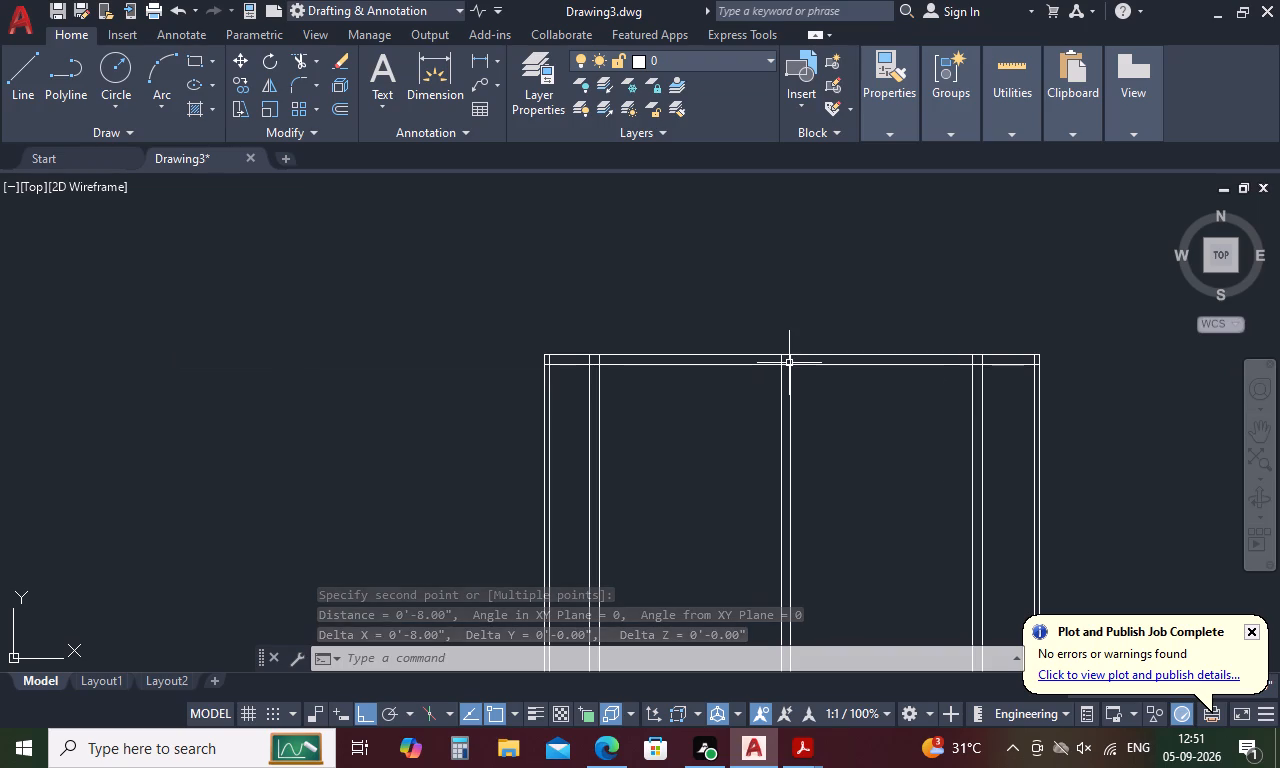
{"action": "scroll", "coordinate": [816, 405], "scroll_direction": "down", "scroll_amount": 3}
{"action": "scroll", "coordinate": [816, 602], "scroll_direction": "up", "scroll_amount": 2}
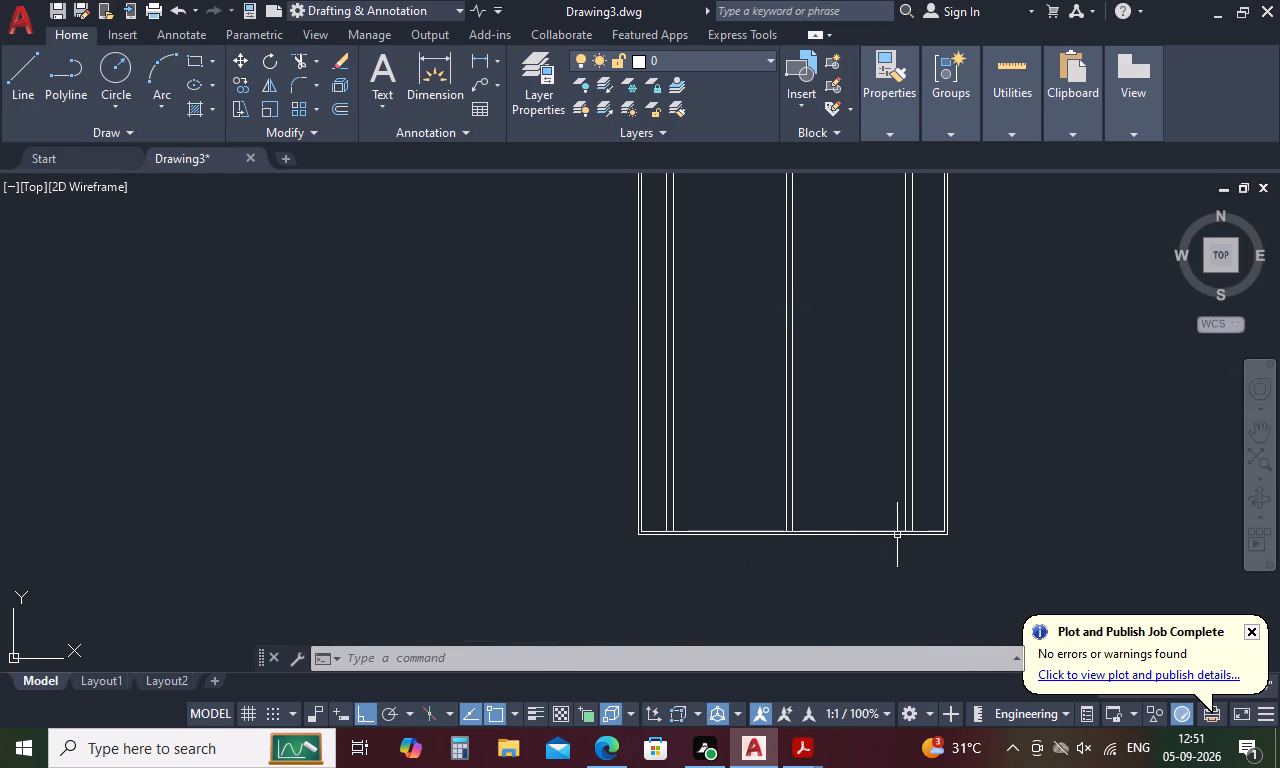
{"action": "scroll", "coordinate": [875, 493], "scroll_direction": "down", "scroll_amount": 1}
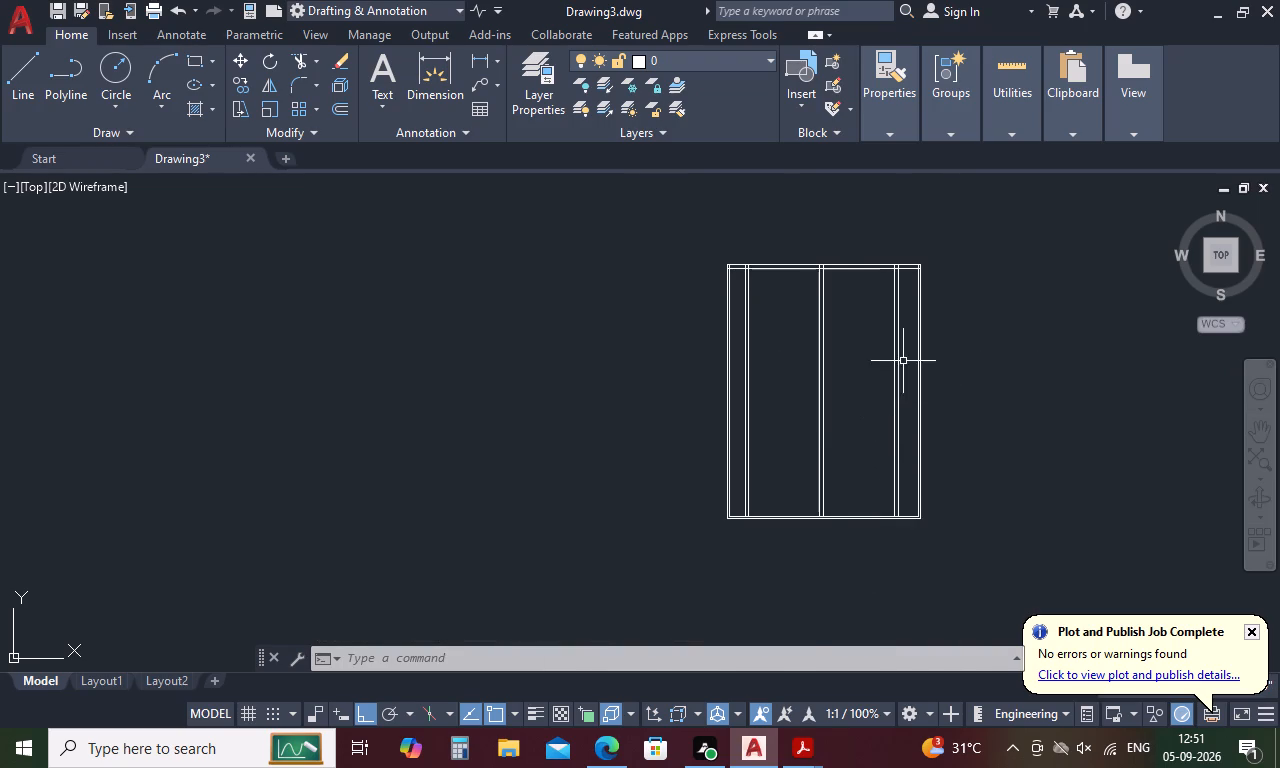
{"action": "key", "text": "ctrl+z"}
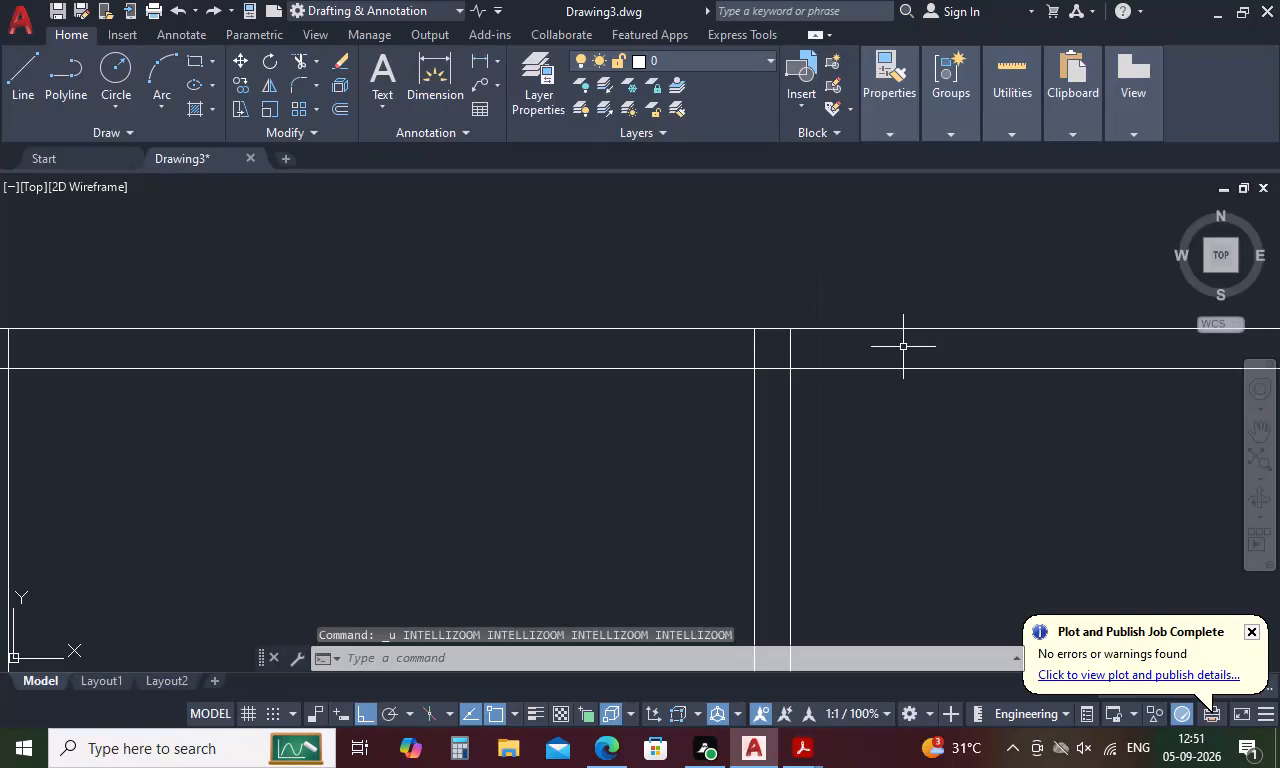
{"action": "key", "text": "ctrl+z"}
{"action": "key", "text": "ctrl+z"}
{"action": "scroll", "coordinate": [860, 330], "scroll_direction": "down", "scroll_amount": 3, "text": "ctrl"}
{"action": "key", "text": "ctrl+z"}
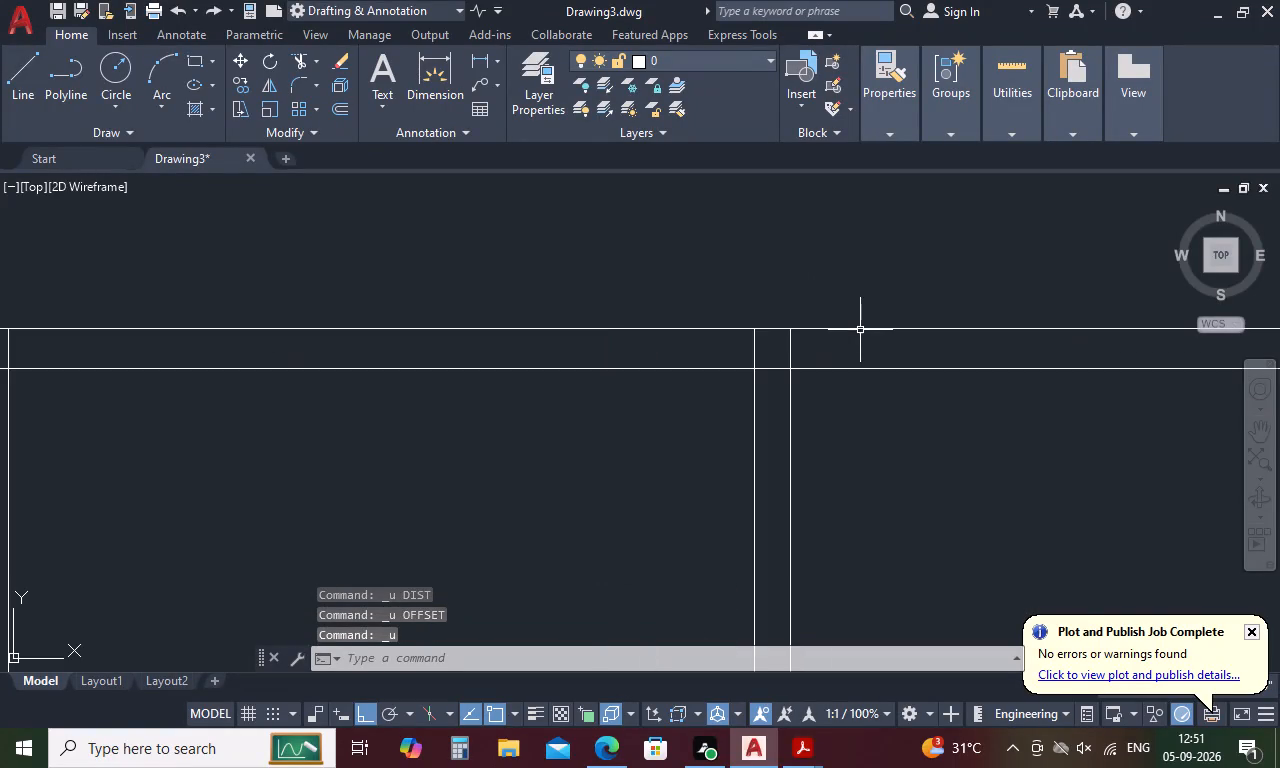
{"action": "key", "text": "ctrl+z"}
{"action": "key", "text": "ctrl+z"}
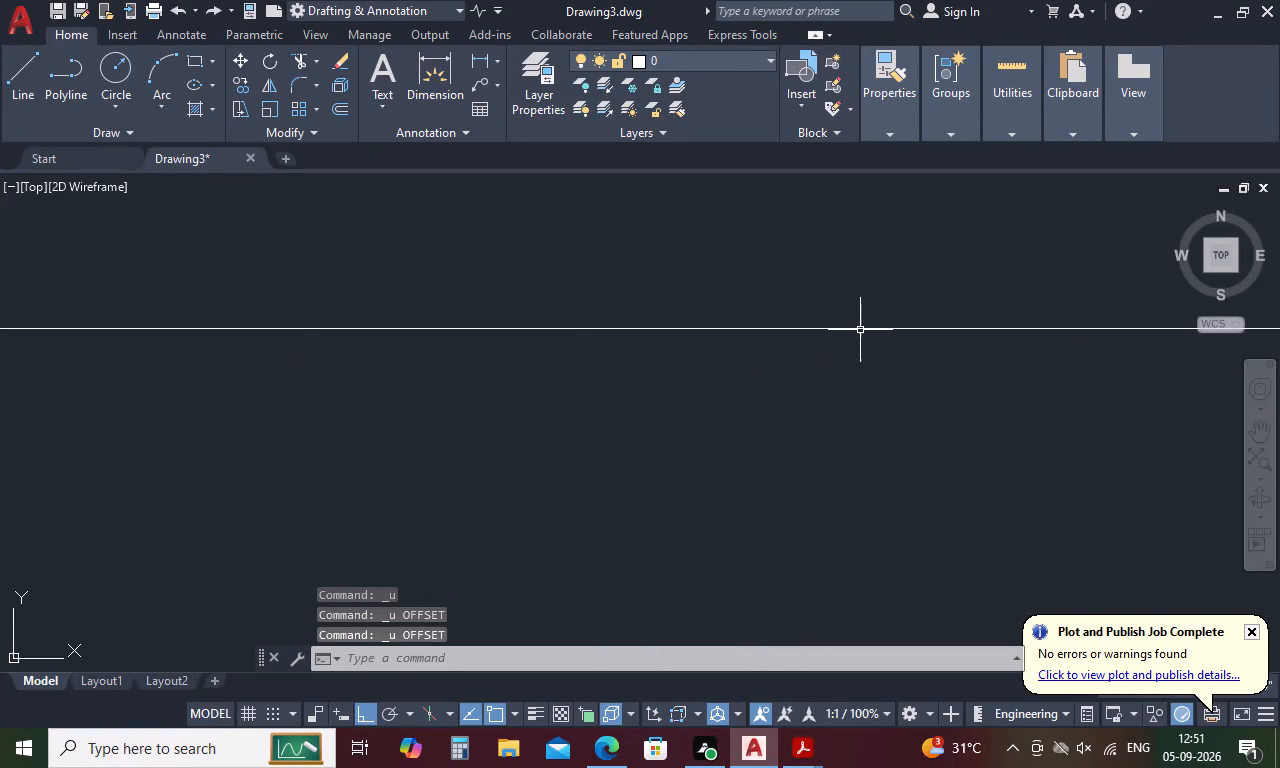
{"action": "scroll", "coordinate": [860, 330], "scroll_direction": "down", "scroll_amount": 3, "text": "ctrl"}
{"action": "key", "text": "ctrl+z"}
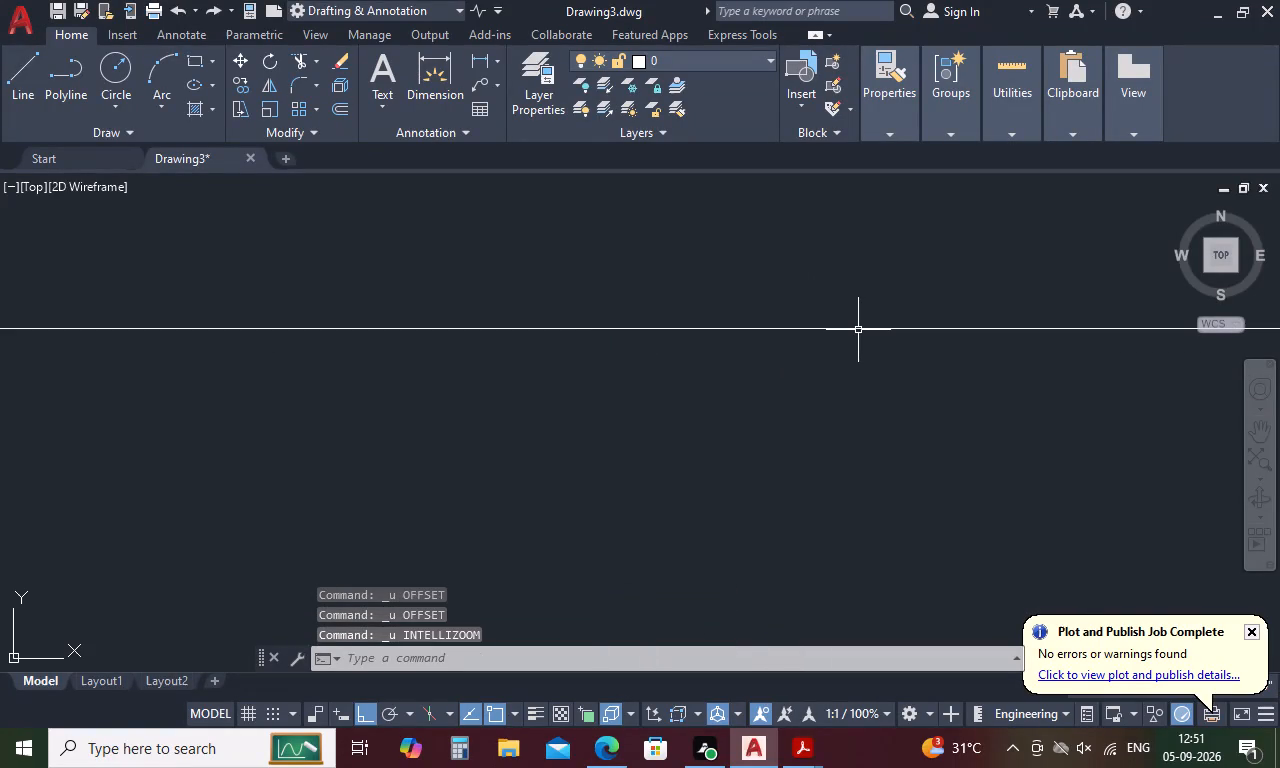
{"action": "key", "text": "ctrl+z"}
{"action": "scroll", "coordinate": [858, 330], "scroll_direction": "down", "scroll_amount": 4, "text": "ctrl"}
{"action": "key", "text": "ctrl+z"}
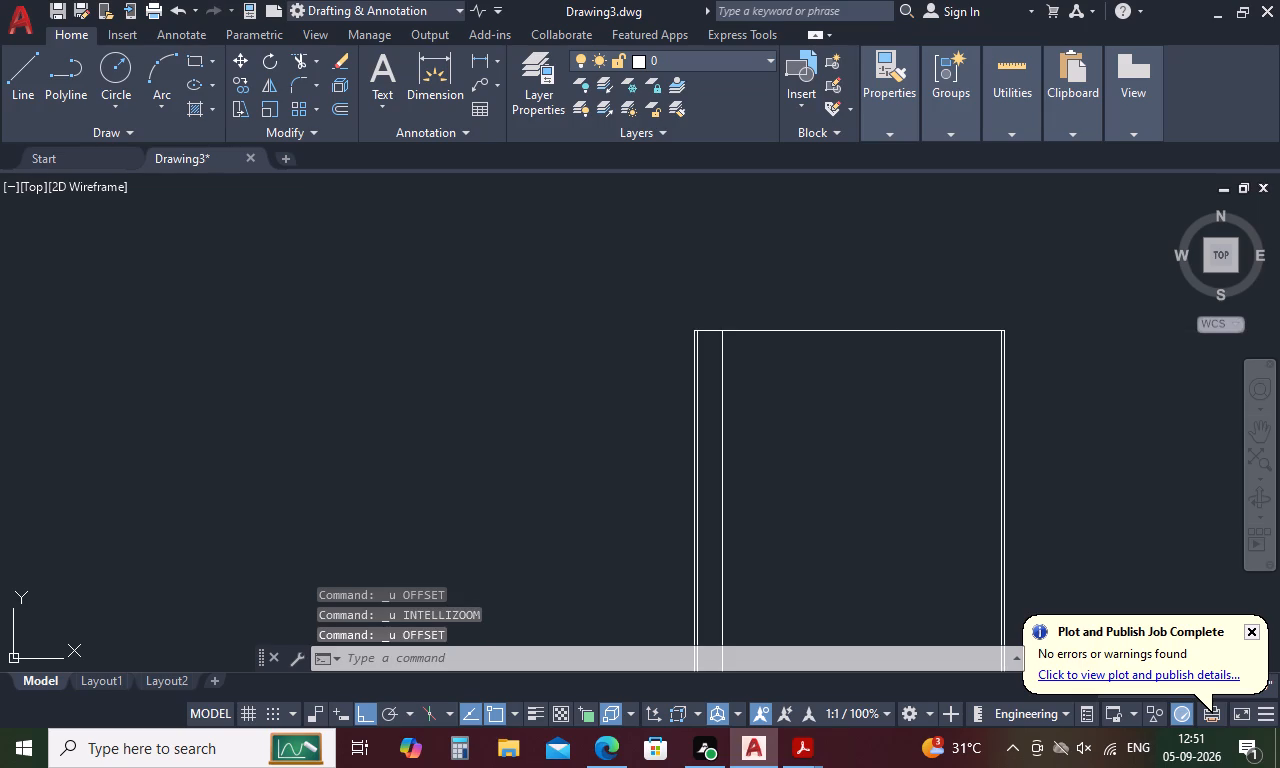
{"action": "scroll", "coordinate": [858, 330], "scroll_direction": "down", "scroll_amount": 3, "text": "ctrl"}
{"action": "key", "text": "ctrl+z"}
{"action": "scroll", "coordinate": [858, 330], "scroll_direction": "down", "scroll_amount": 4, "text": "ctrl"}
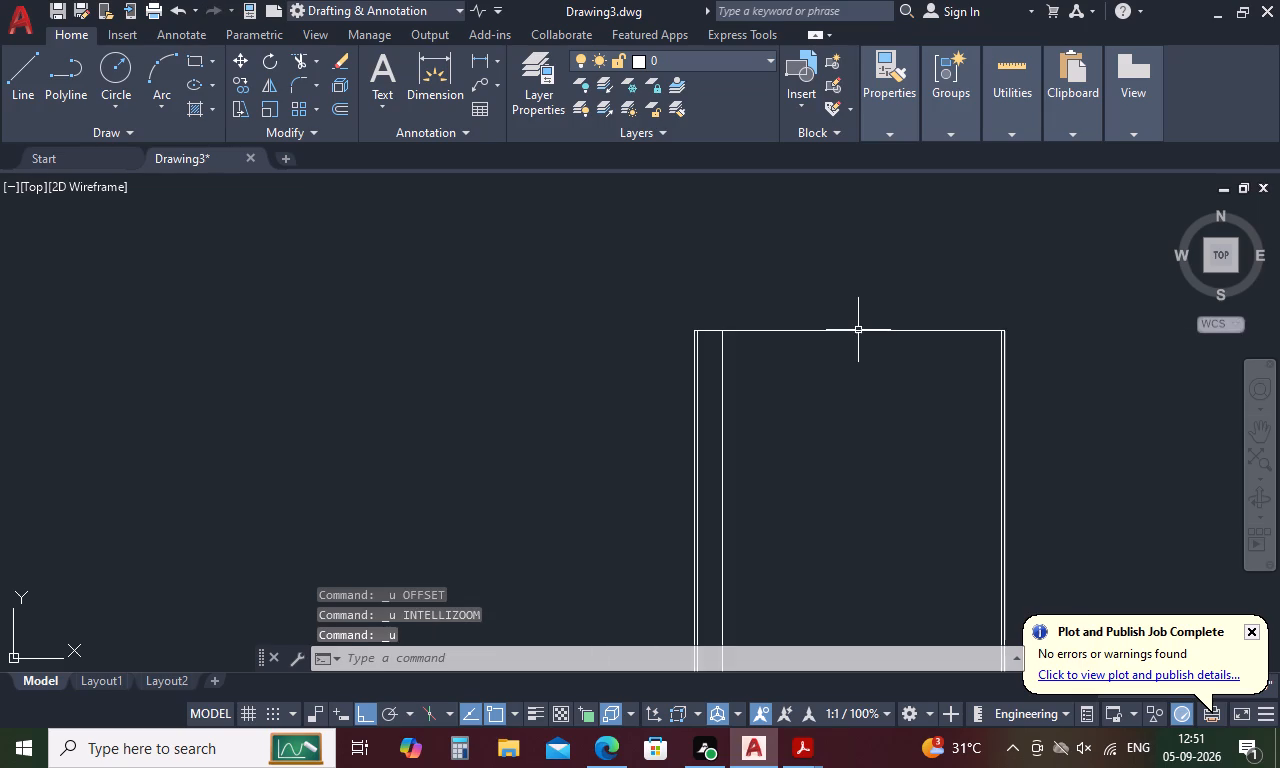
{"action": "key", "text": "ctrl+z"}
{"action": "scroll", "coordinate": [858, 330], "scroll_direction": "down", "scroll_amount": 4, "text": "ctrl"}
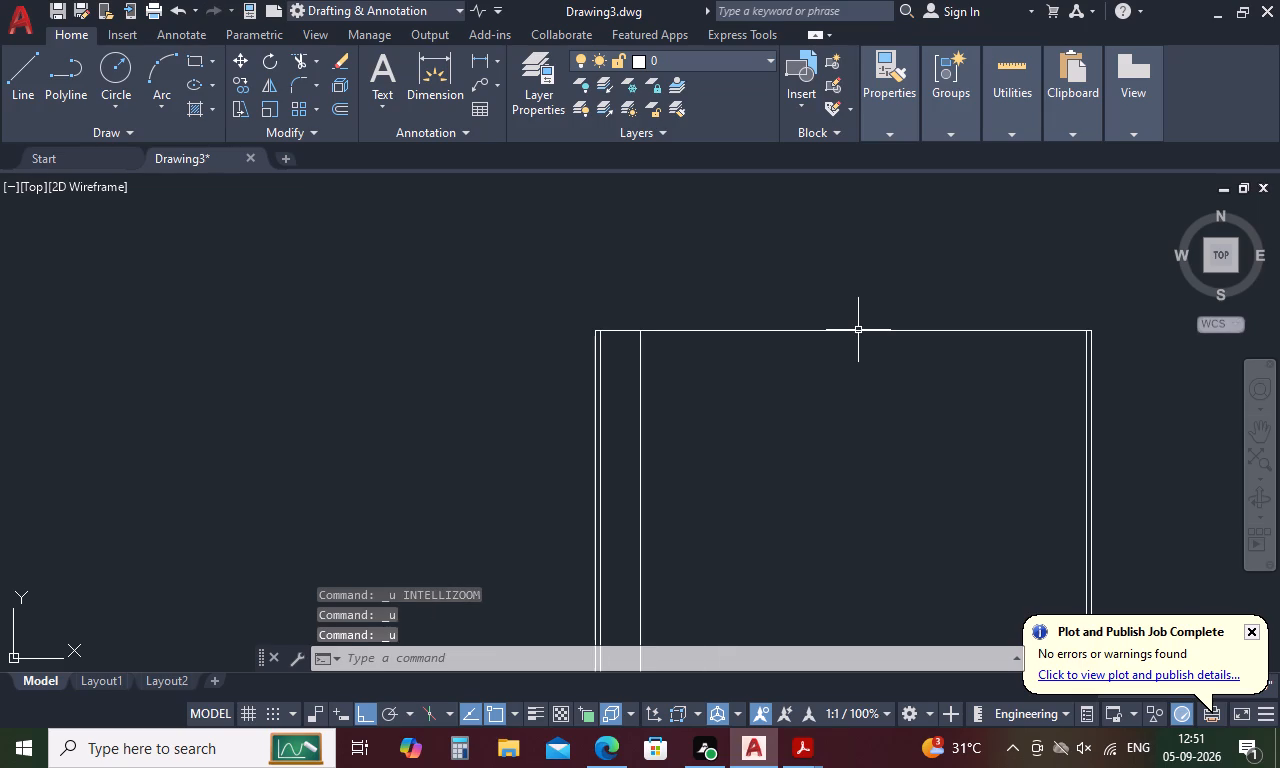
{"action": "key", "text": "ctrl+z"}
{"action": "key", "text": "ctrl+z"}
{"action": "scroll", "coordinate": [858, 330], "scroll_direction": "down", "scroll_amount": 3, "text": "ctrl"}
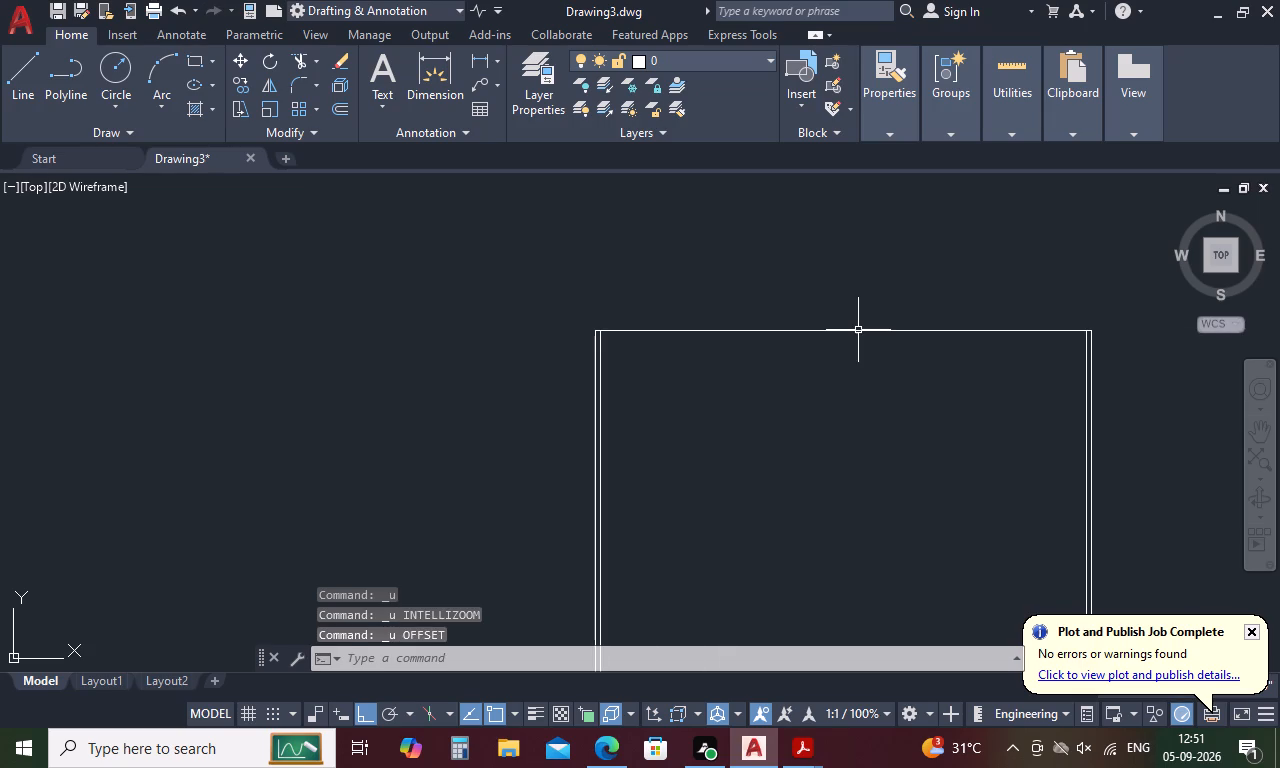
{"action": "key", "text": "ctrl+z"}
{"action": "key", "text": "ctrl+z"}
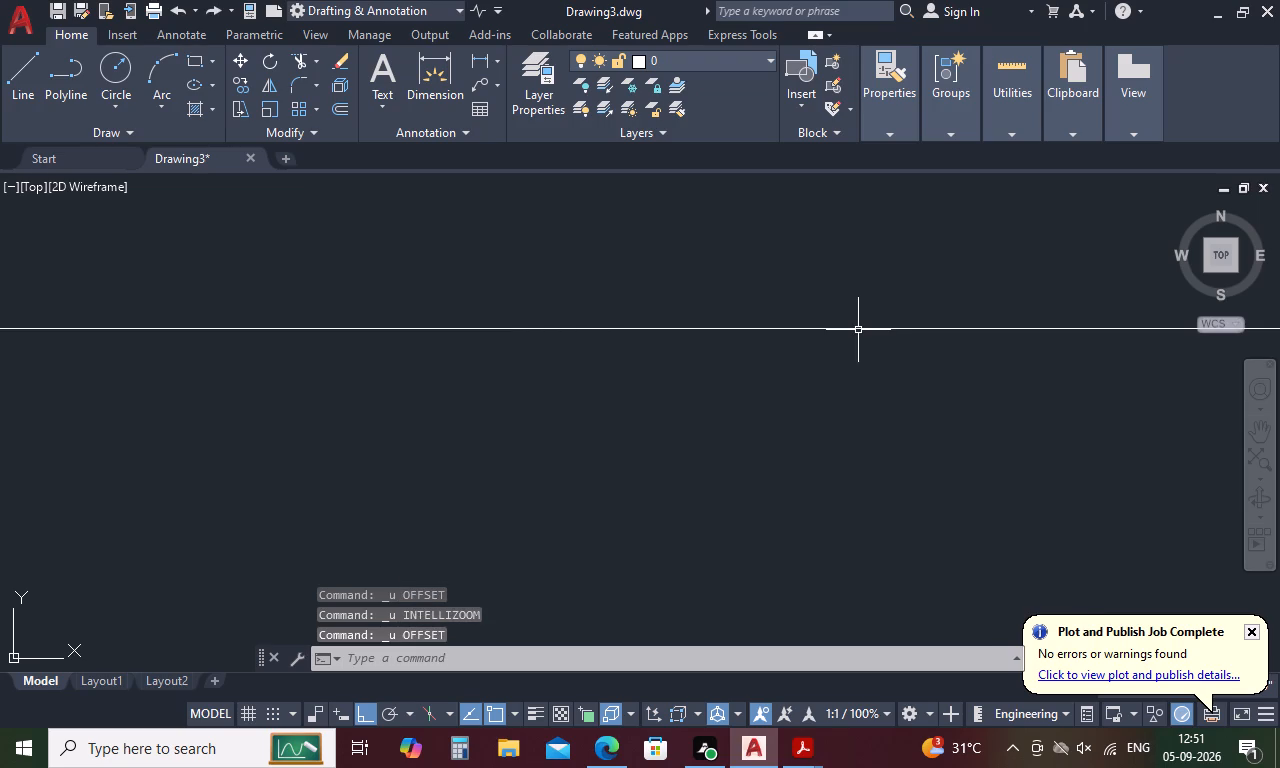
{"action": "scroll", "coordinate": [858, 330], "scroll_direction": "down", "scroll_amount": 4, "text": "ctrl"}
{"action": "key", "text": "ctrl+z"}
{"action": "key", "text": "ctrl+z"}
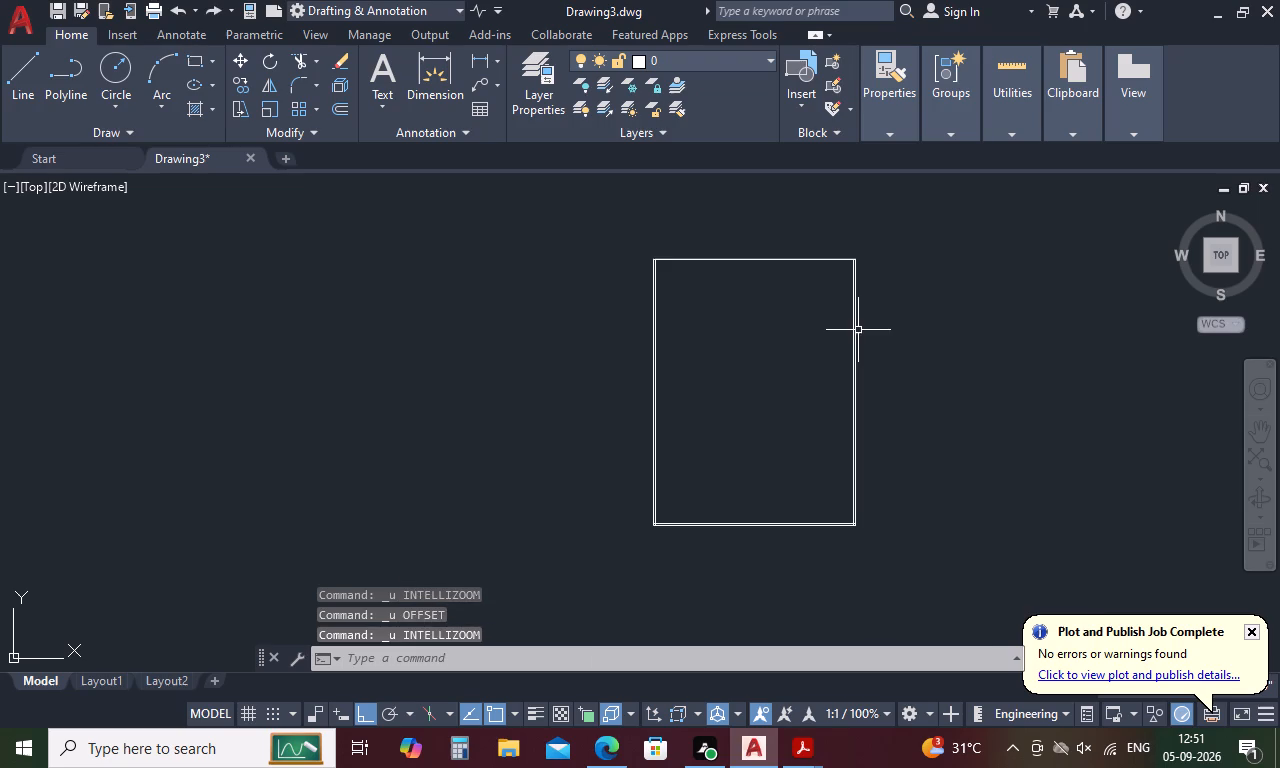
{"action": "key", "text": "ctrl+z"}
{"action": "key", "text": "ctrl+z"}
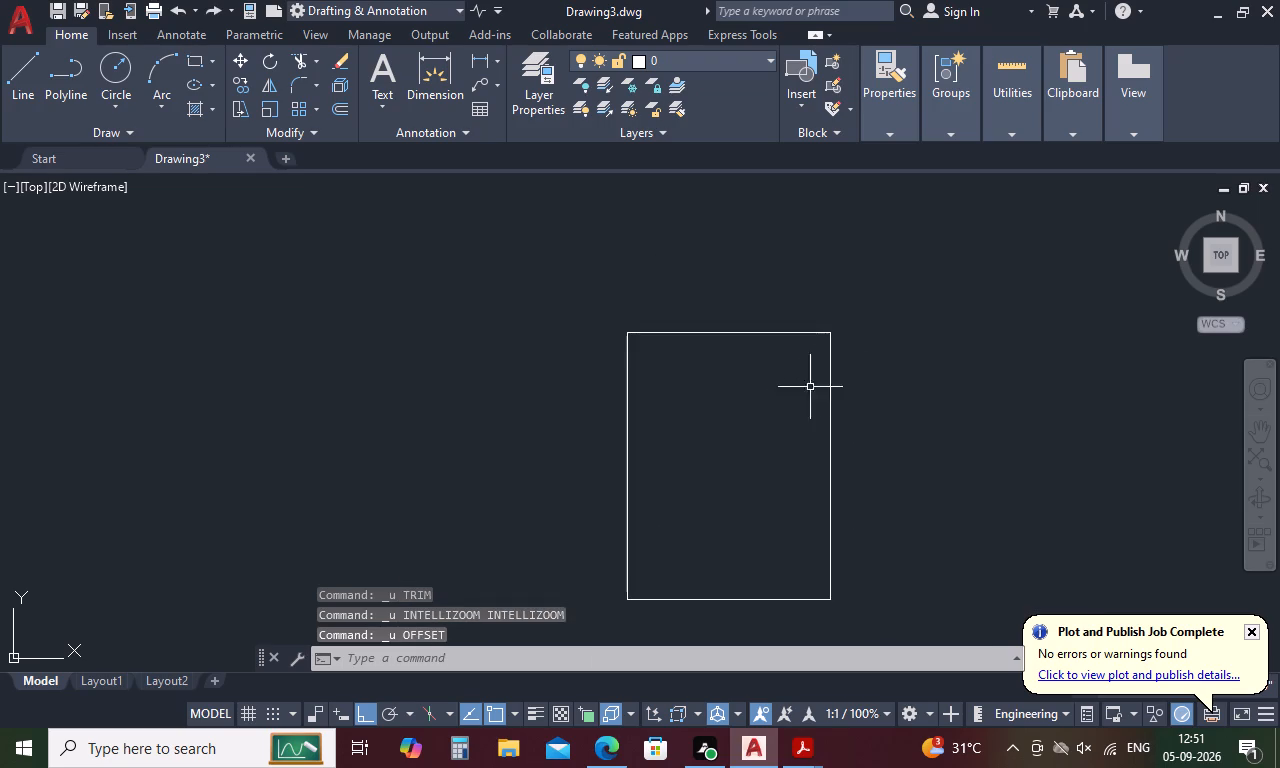
{"action": "key", "text": "Escape"}
Offset the outline's left, right and bottom edges inward by 5 inches.
{"action": "type", "text": "o"}
{"action": "key", "text": "space"}
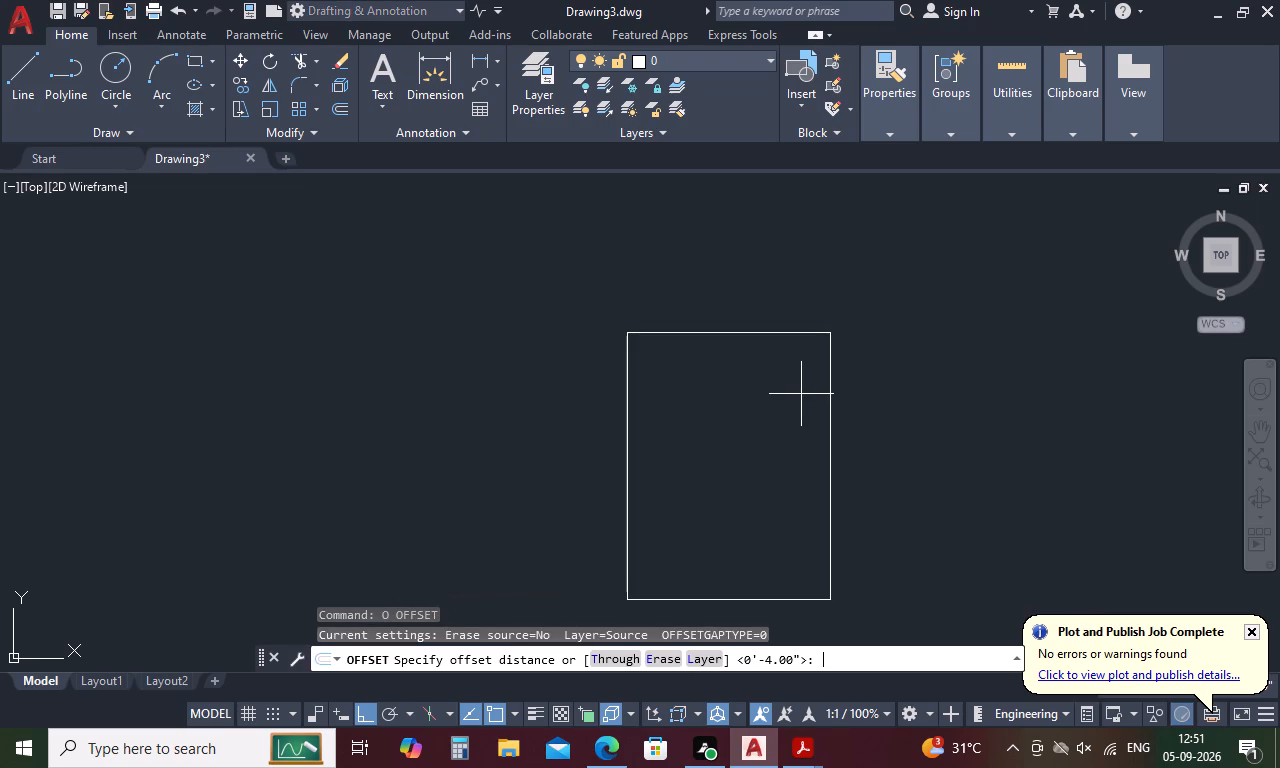
{"action": "key", "text": "5"}
{"action": "key", "text": "space"}
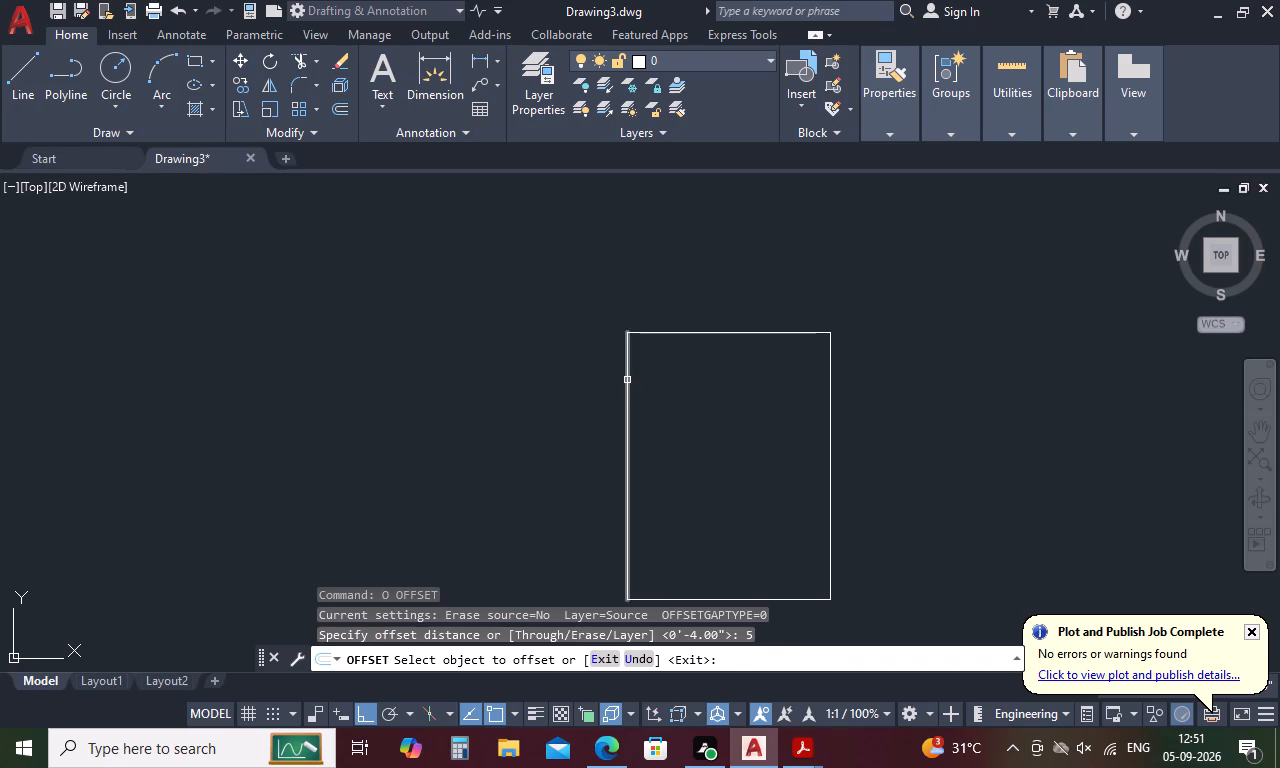
{"action": "left_click", "coordinate": [627, 380]}
{"action": "left_click", "coordinate": [713, 368]}
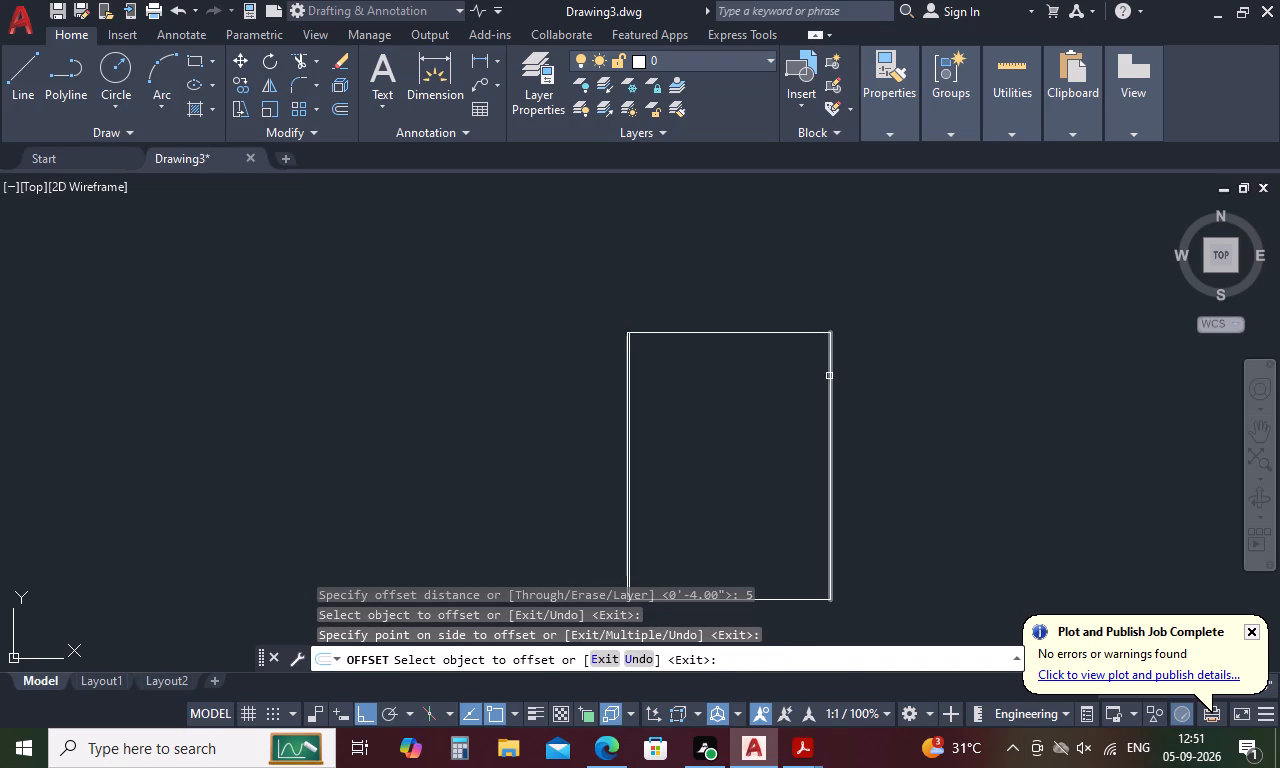
{"action": "left_click", "coordinate": [829, 376]}
{"action": "left_click", "coordinate": [770, 389]}
{"action": "left_click", "coordinate": [778, 601]}
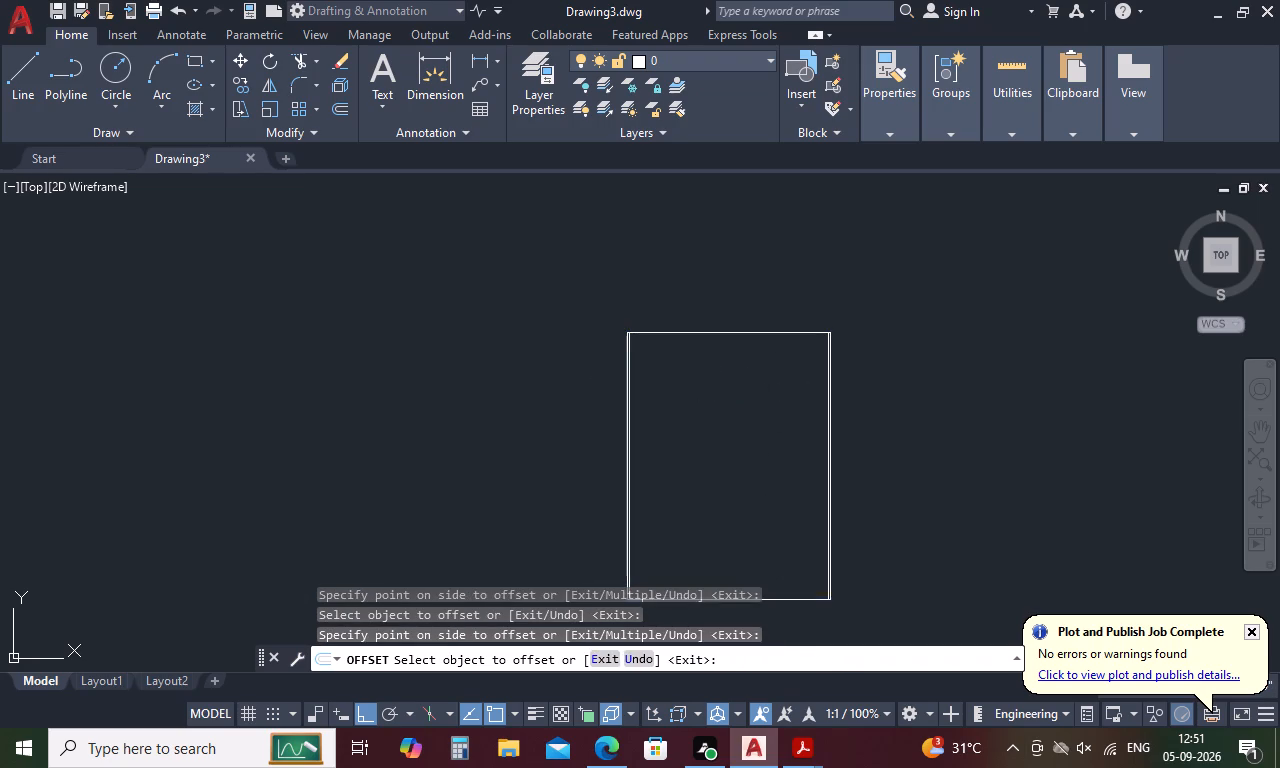
{"action": "left_click", "coordinate": [778, 564]}
{"action": "key", "text": "space"}
Offset the inner line of the left wall 3'1" toward the inside of the plan.
{"action": "key", "text": "space"}
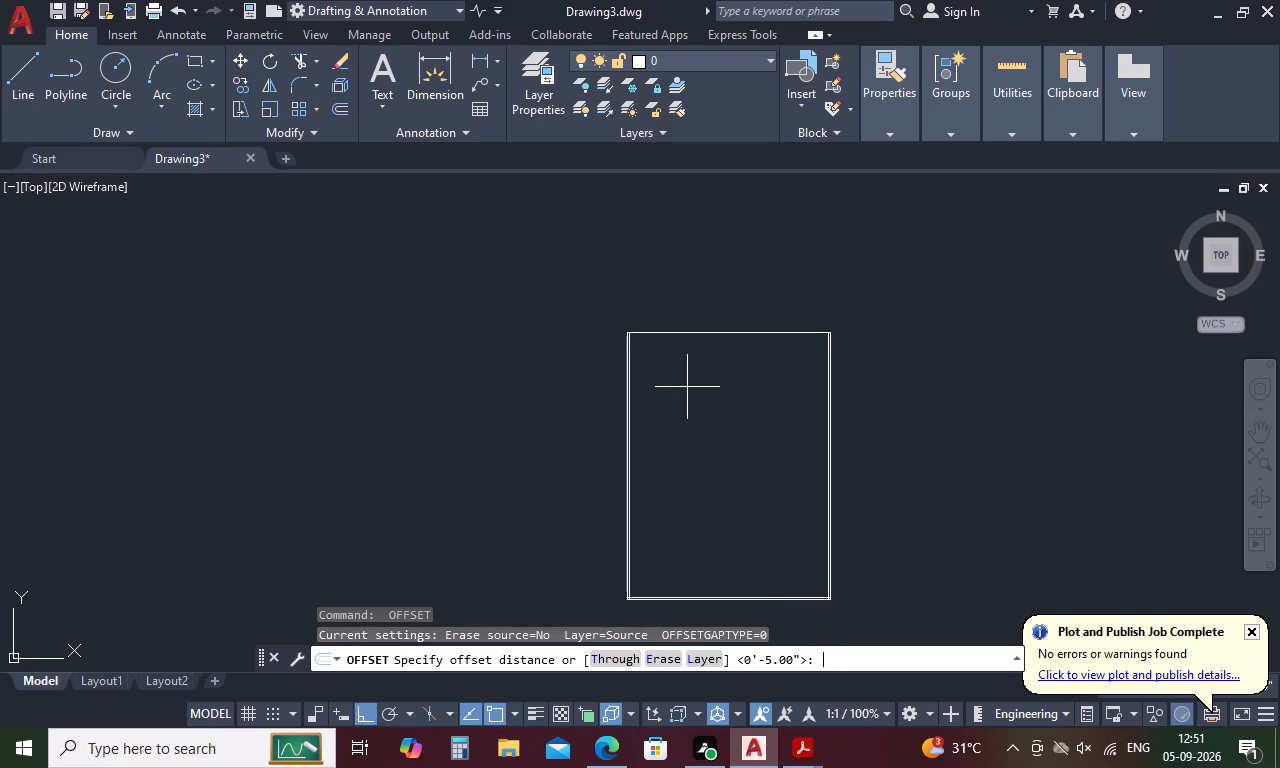
{"action": "key", "text": "3"}
{"action": "type", "text": "'1"}
{"action": "key", "text": "shift+quotedbl"}
{"action": "key", "text": "Return"}
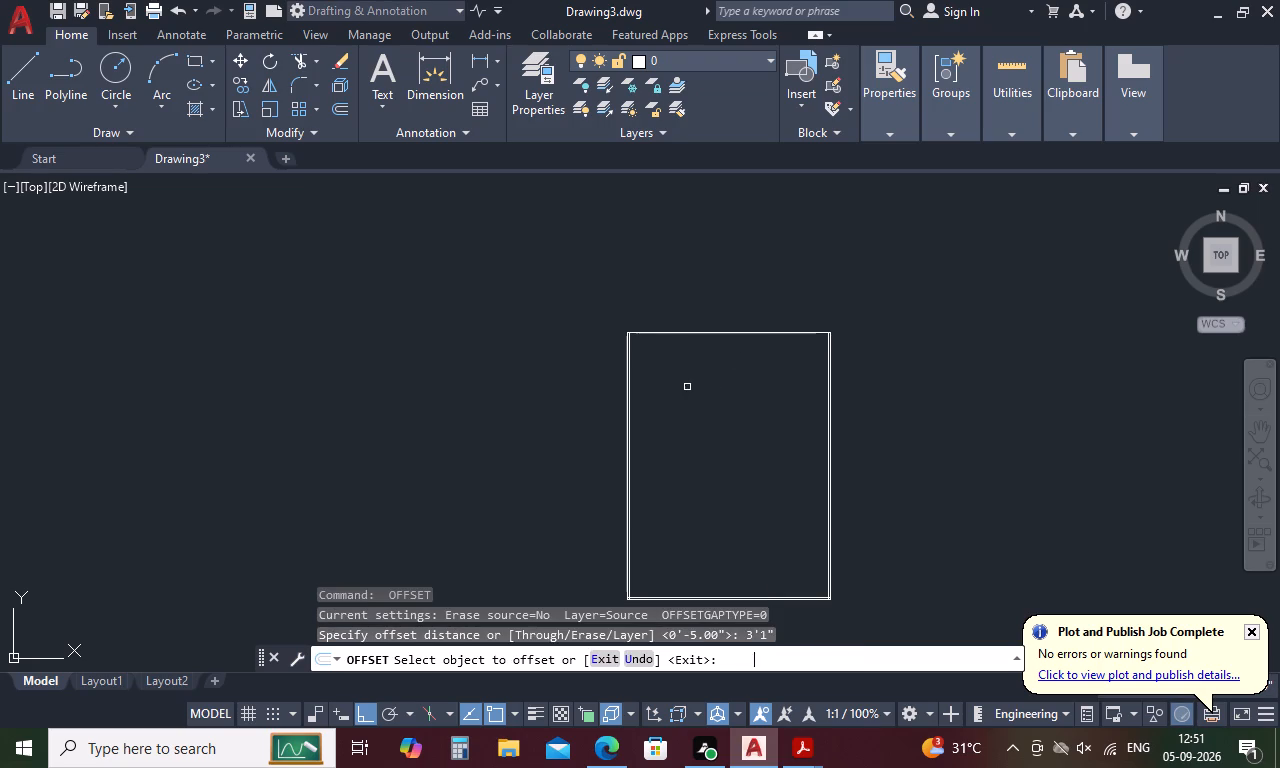
{"action": "scroll", "coordinate": [653, 365], "scroll_direction": "up", "scroll_amount": 2}
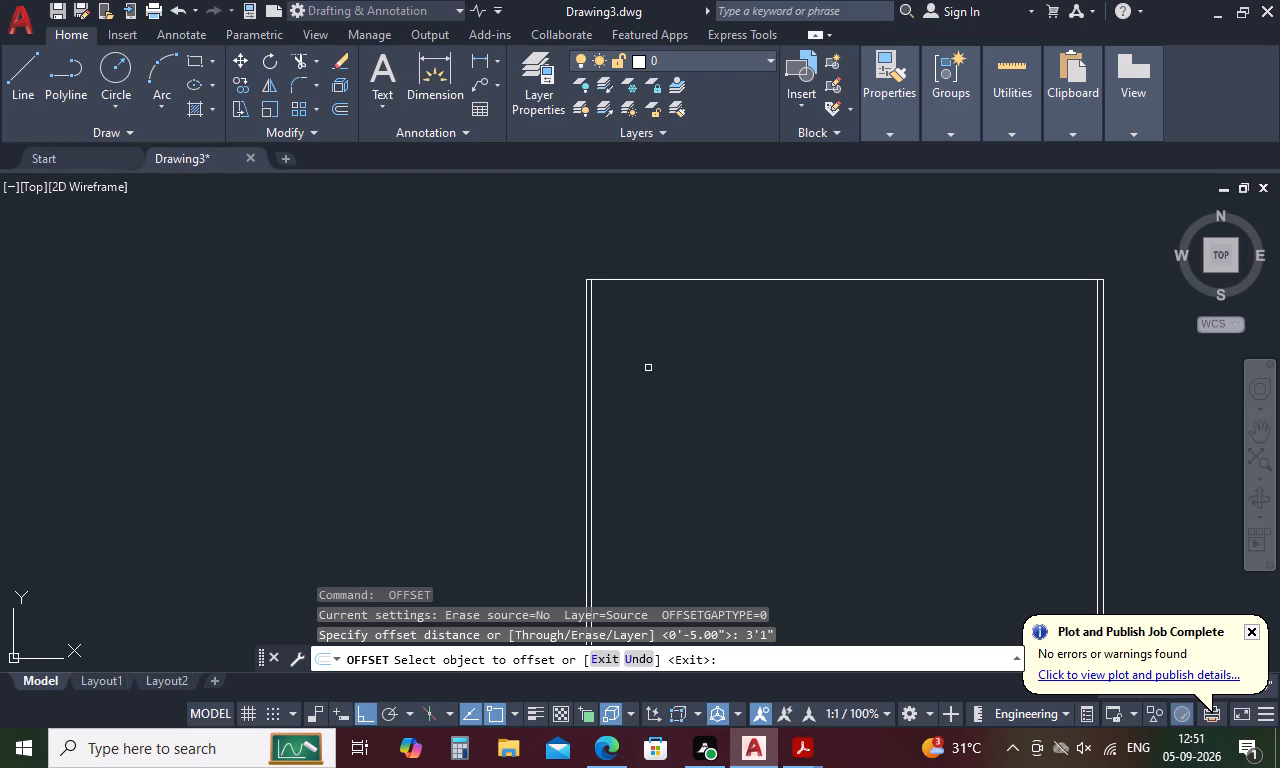
{"action": "left_click", "coordinate": [591, 406]}
{"action": "left_click", "coordinate": [735, 418]}
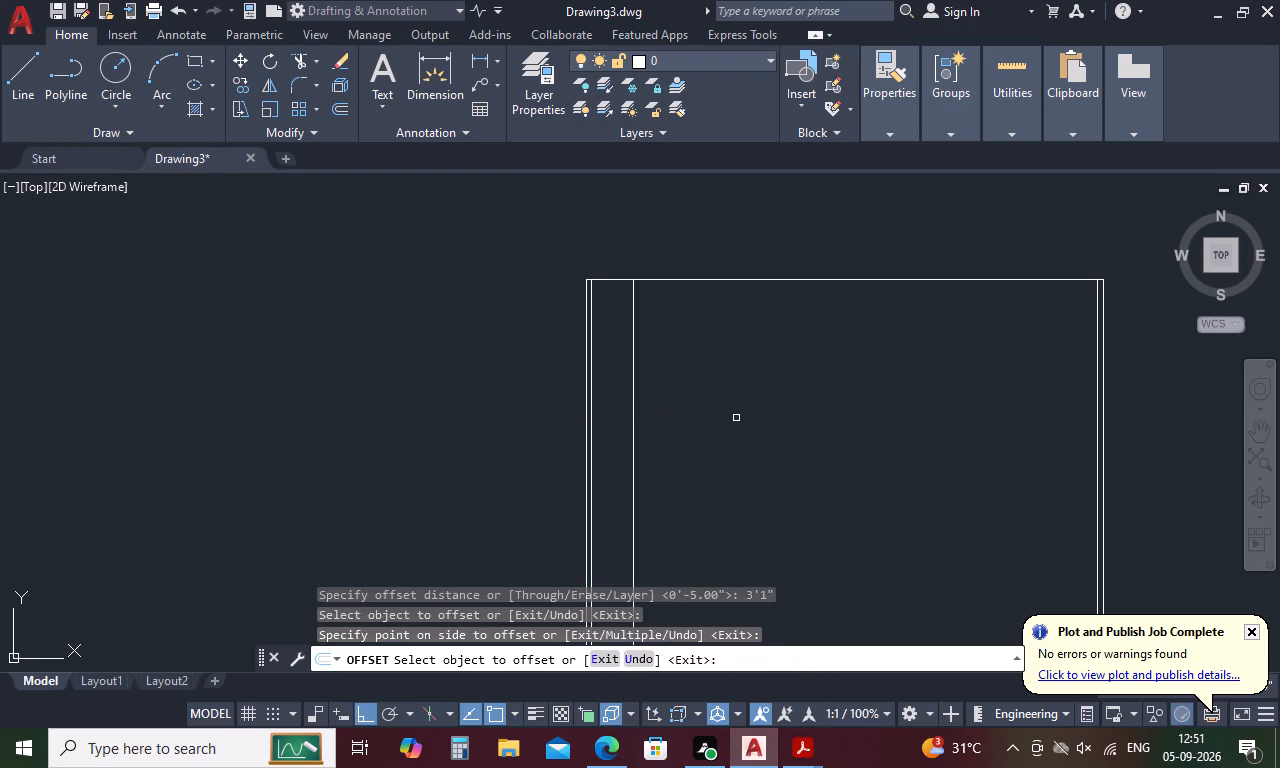
{"action": "key", "text": "space"}
Offset the inner line of the right wall 4' toward the inside of the plan.
{"action": "key", "text": "space"}
{"action": "type", "text": "4'"}
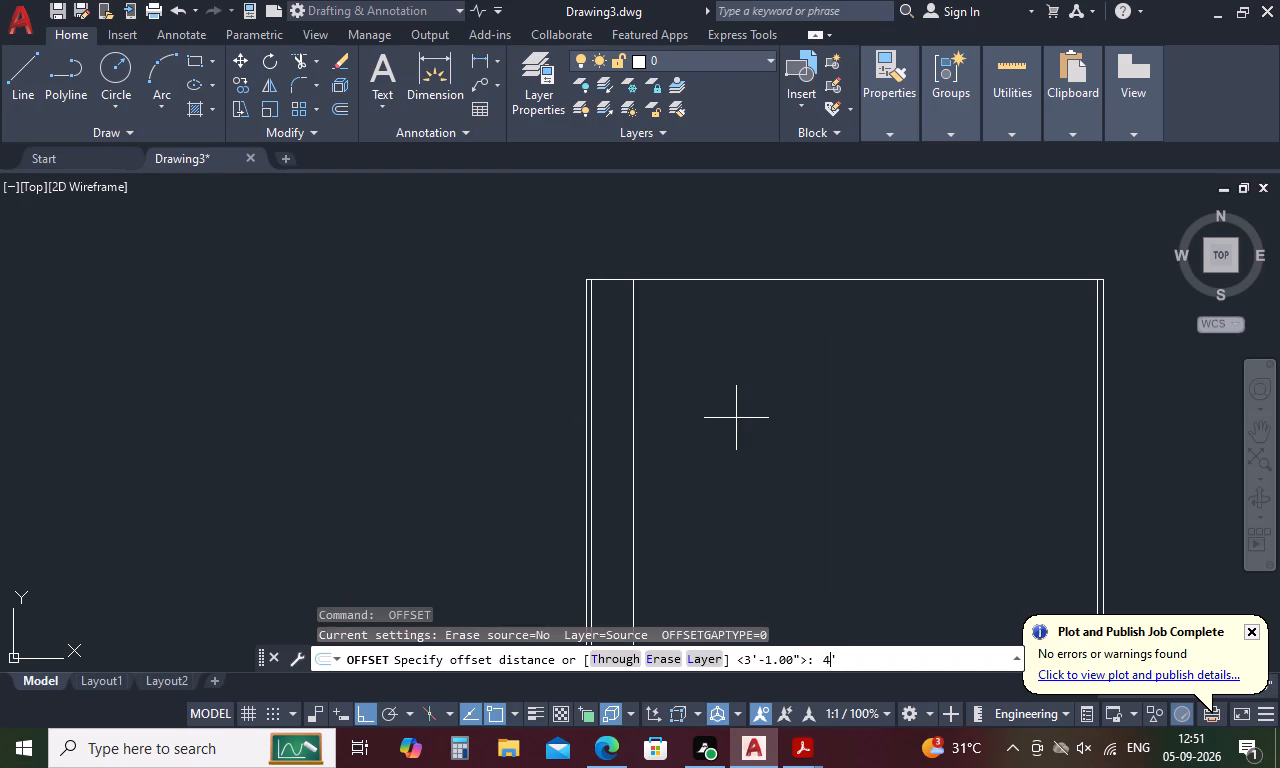
{"action": "key", "text": "space"}
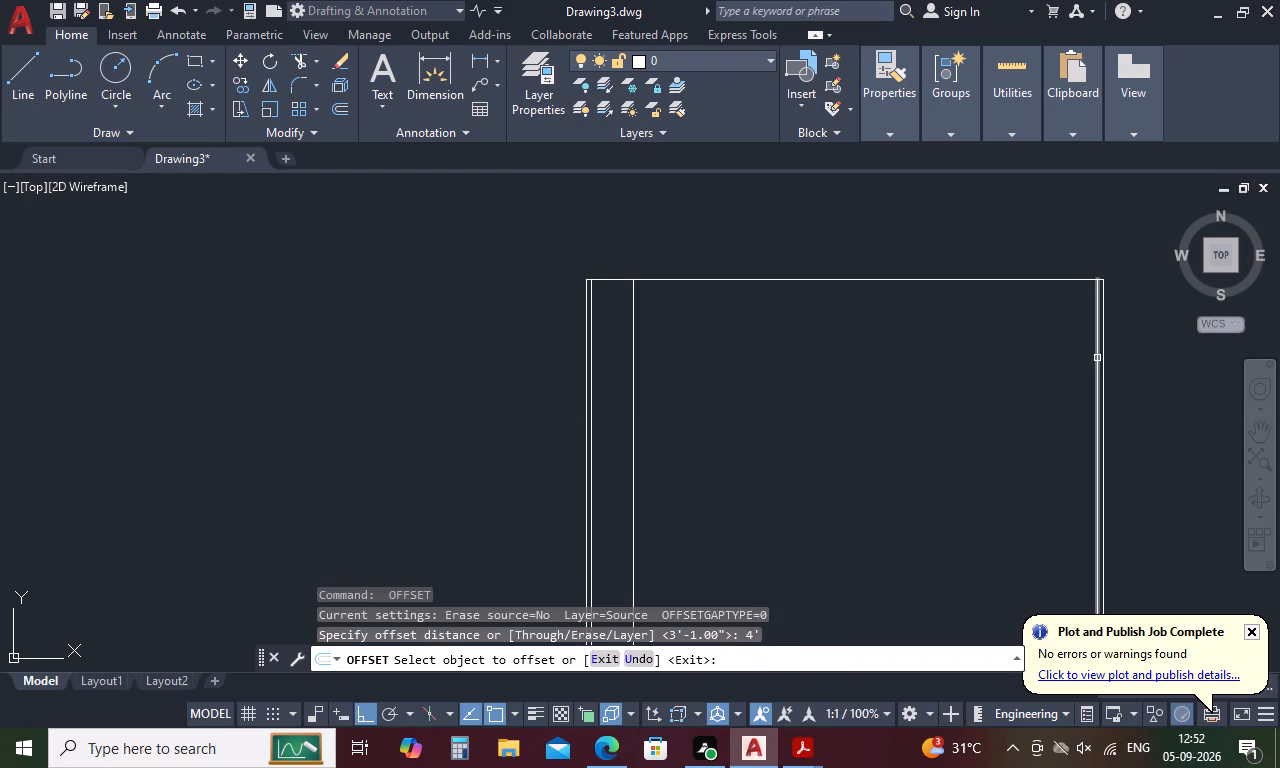
{"action": "left_click", "coordinate": [1097, 358]}
{"action": "left_click", "coordinate": [947, 391]}
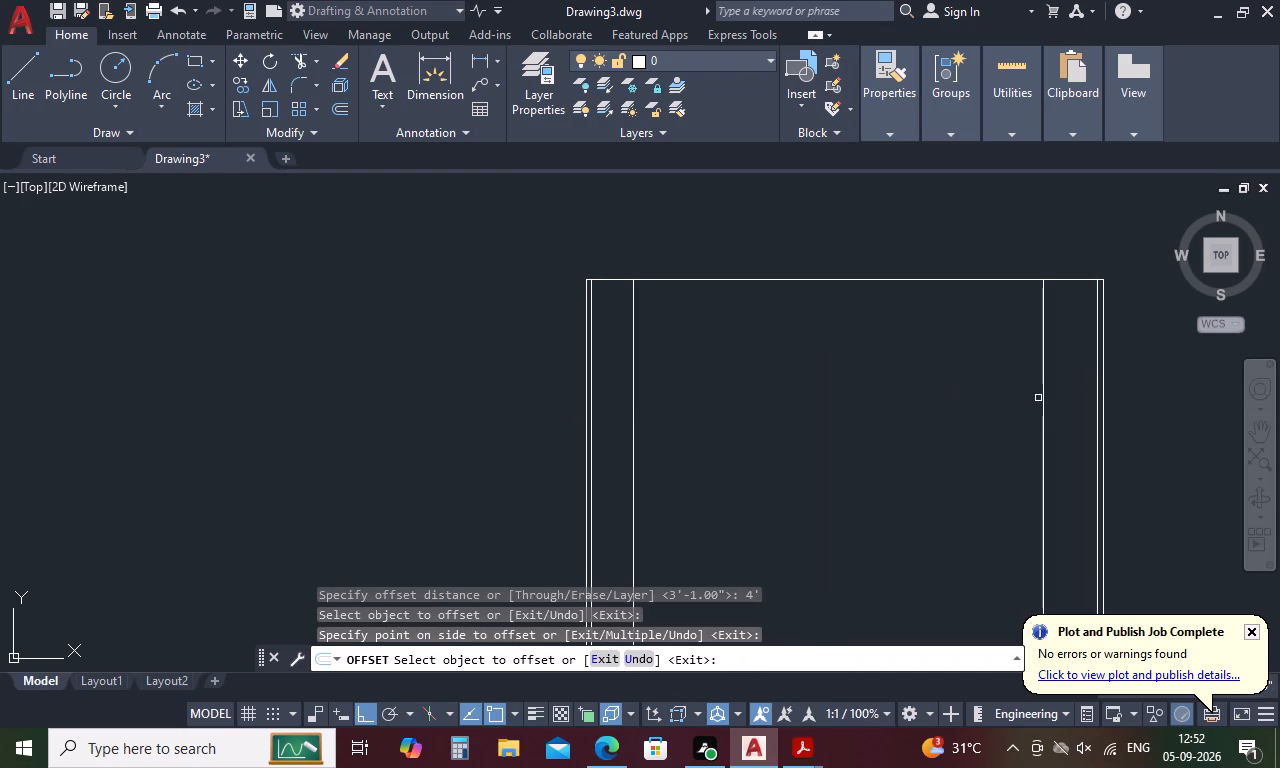
{"action": "key", "text": "space"}
Offset the two new vertical lines and the outline's top edge inward by 9 inches.
{"action": "key", "text": "space"}
{"action": "type", "text": "9"}
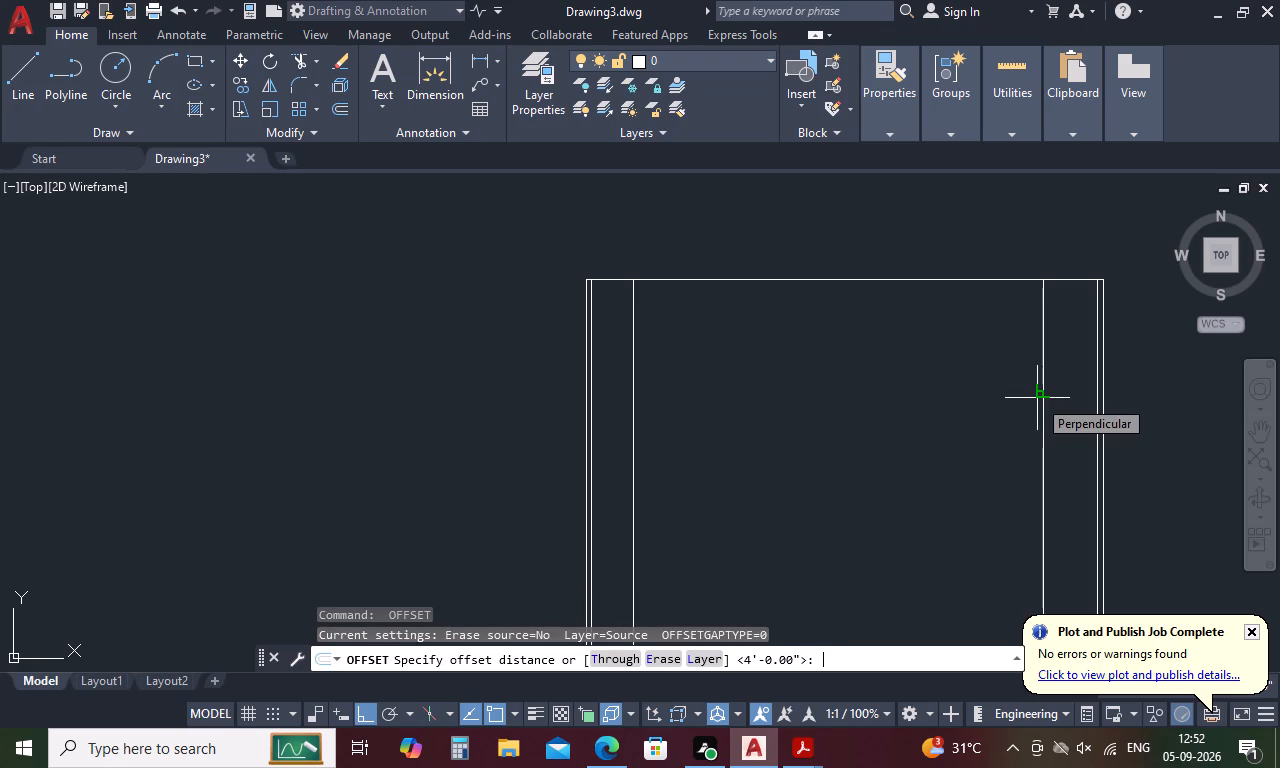
{"action": "key", "text": "space"}
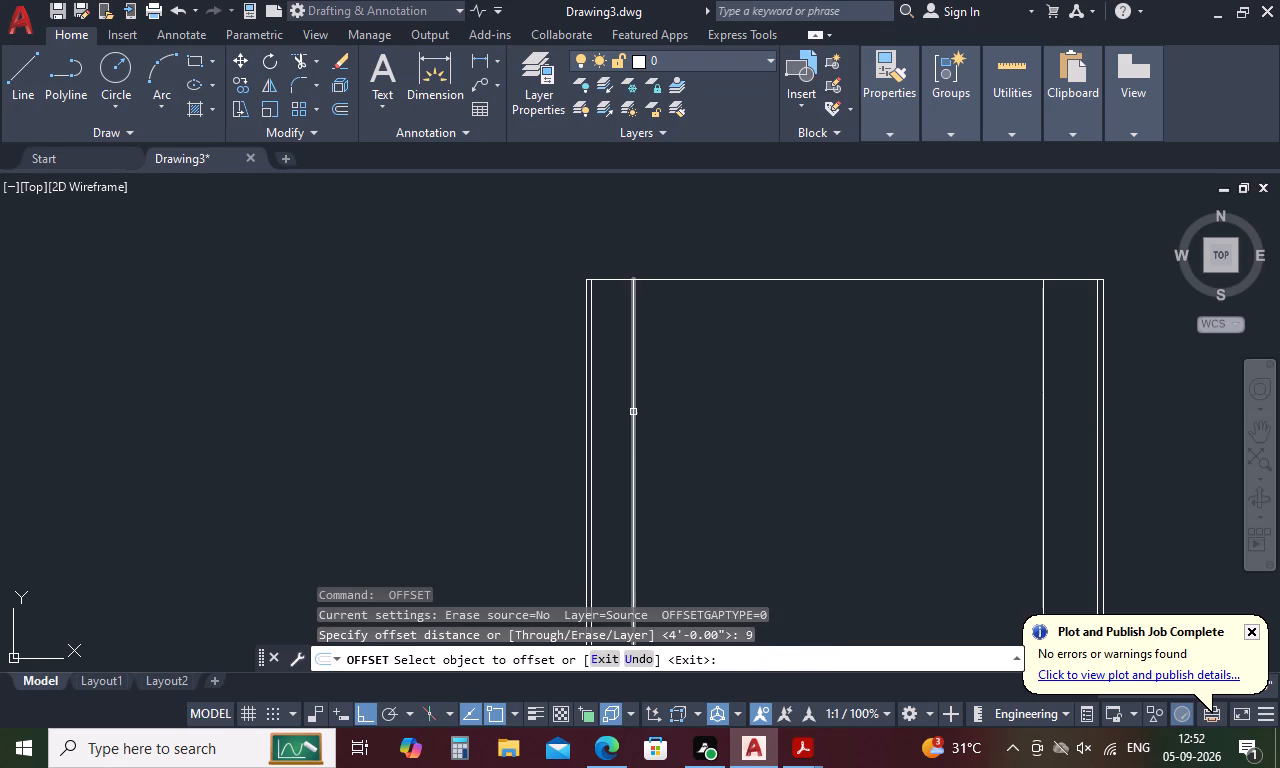
{"action": "left_click", "coordinate": [633, 412]}
{"action": "left_click", "coordinate": [714, 407]}
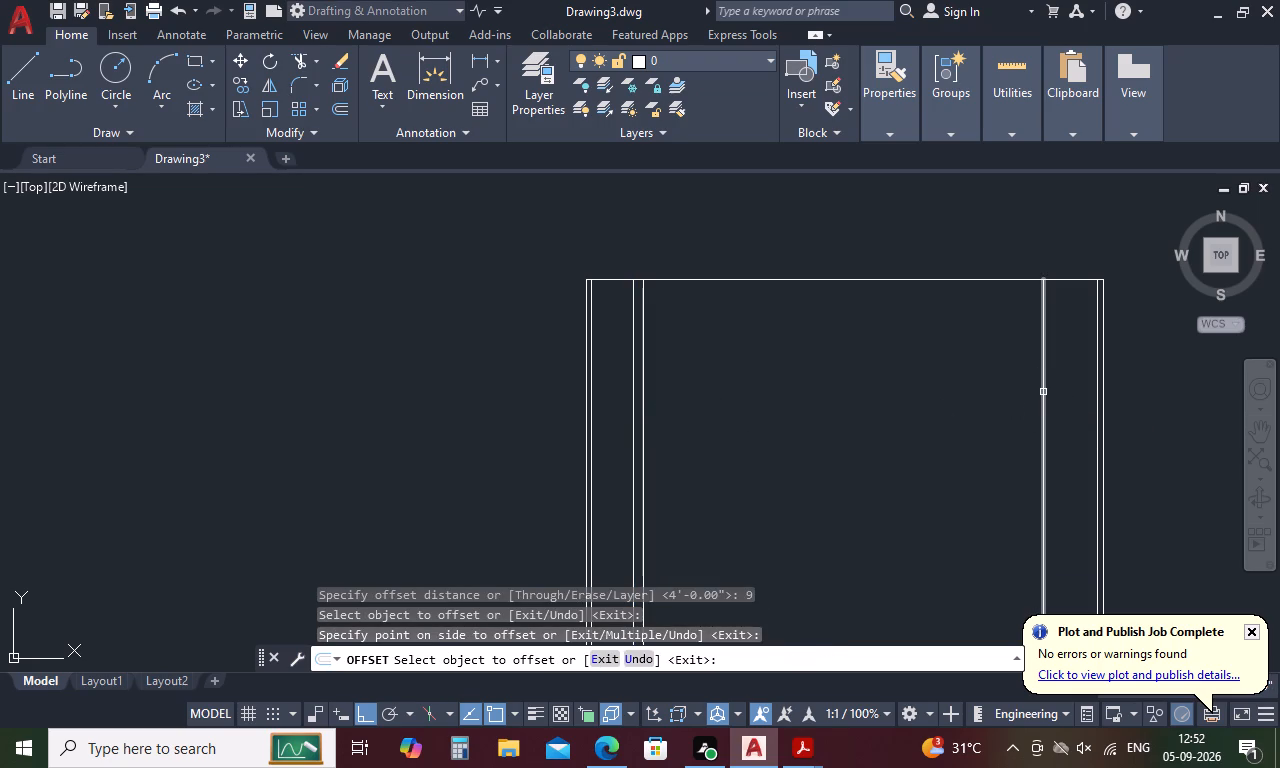
{"action": "left_click", "coordinate": [1043, 392]}
{"action": "left_click", "coordinate": [954, 410]}
{"action": "left_click", "coordinate": [884, 279]}
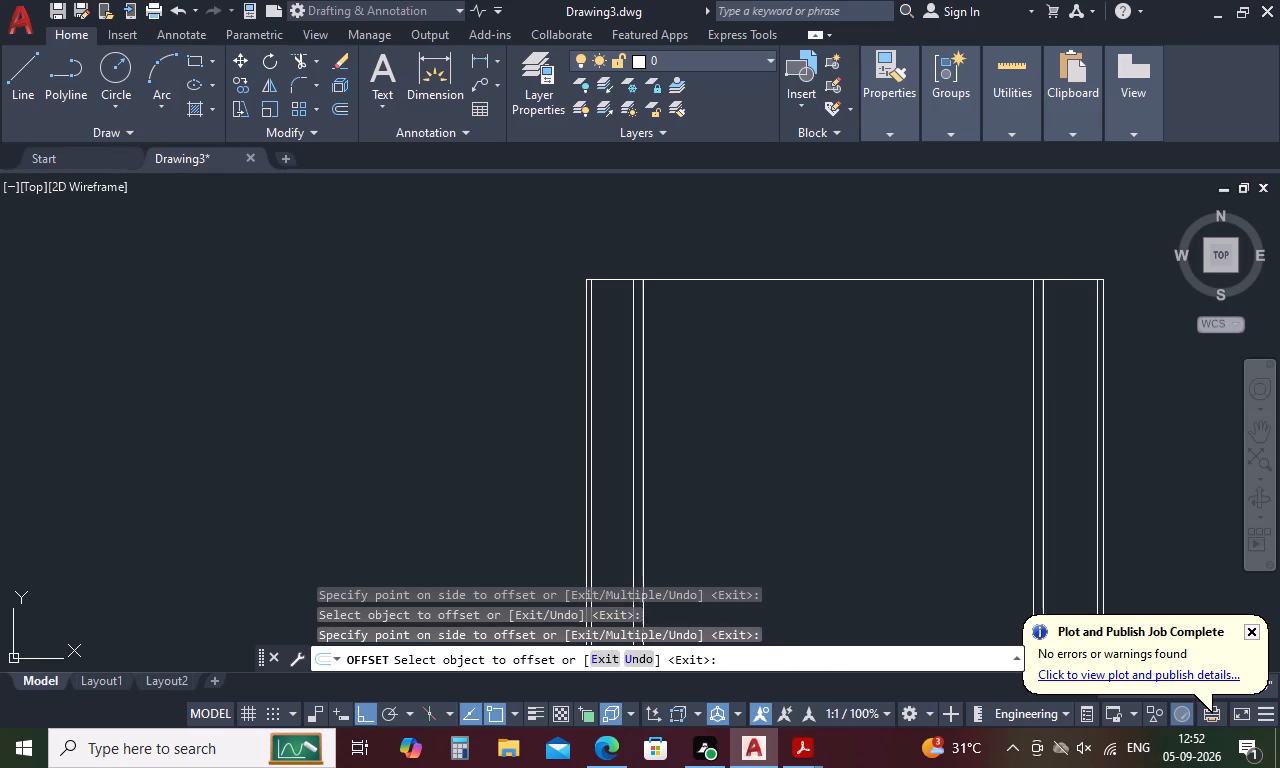
{"action": "left_click", "coordinate": [887, 320]}
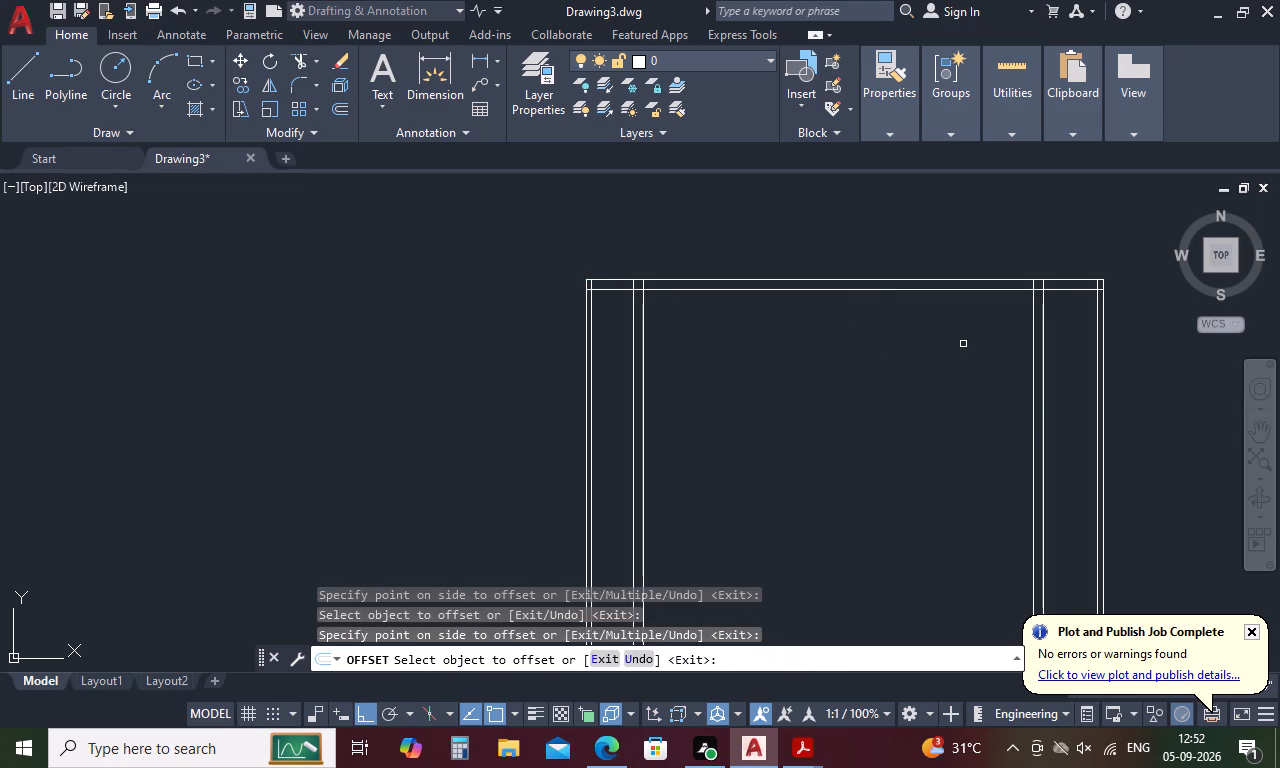
{"action": "key", "text": "space"}
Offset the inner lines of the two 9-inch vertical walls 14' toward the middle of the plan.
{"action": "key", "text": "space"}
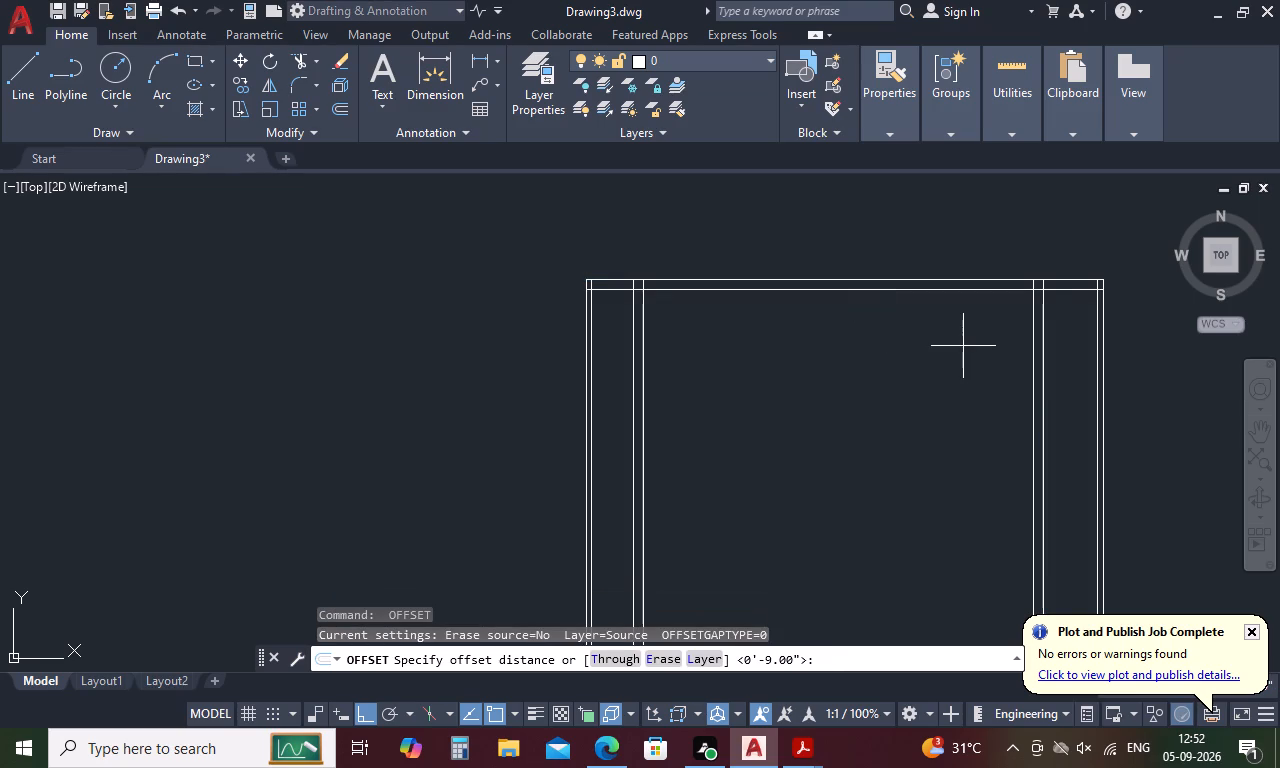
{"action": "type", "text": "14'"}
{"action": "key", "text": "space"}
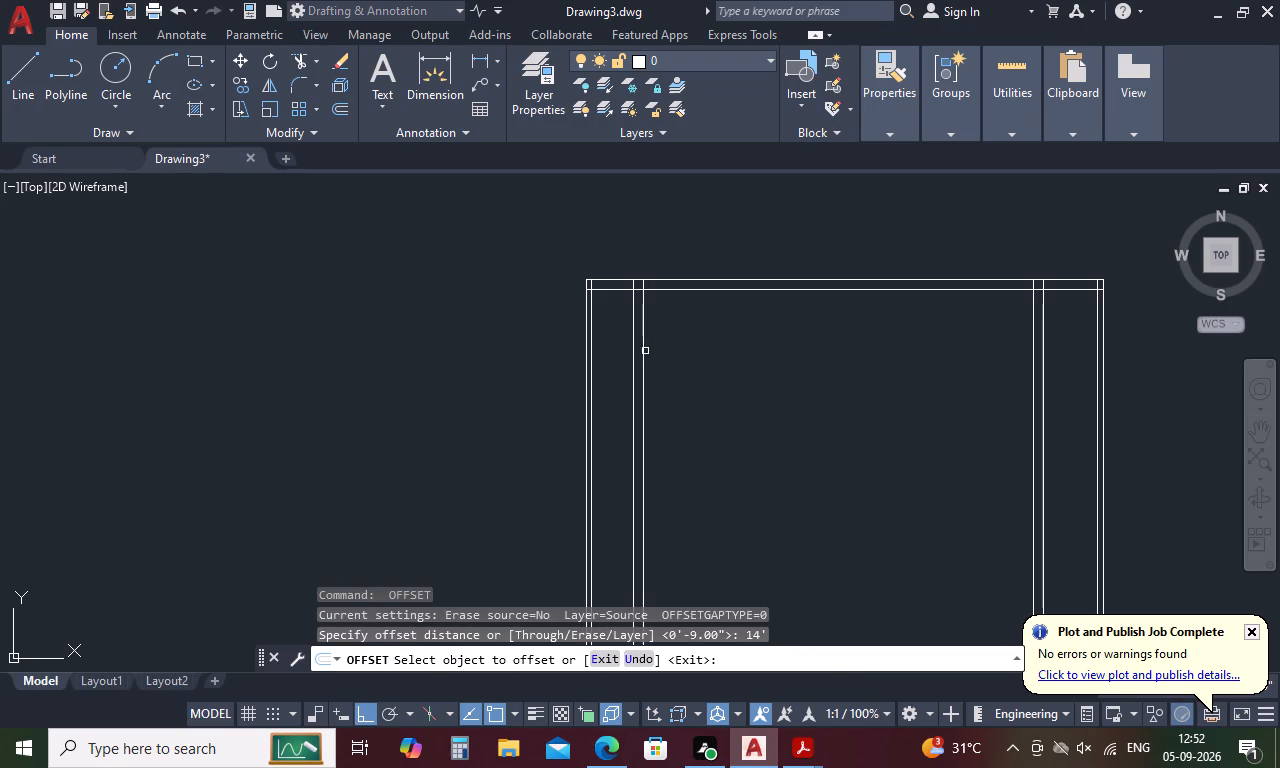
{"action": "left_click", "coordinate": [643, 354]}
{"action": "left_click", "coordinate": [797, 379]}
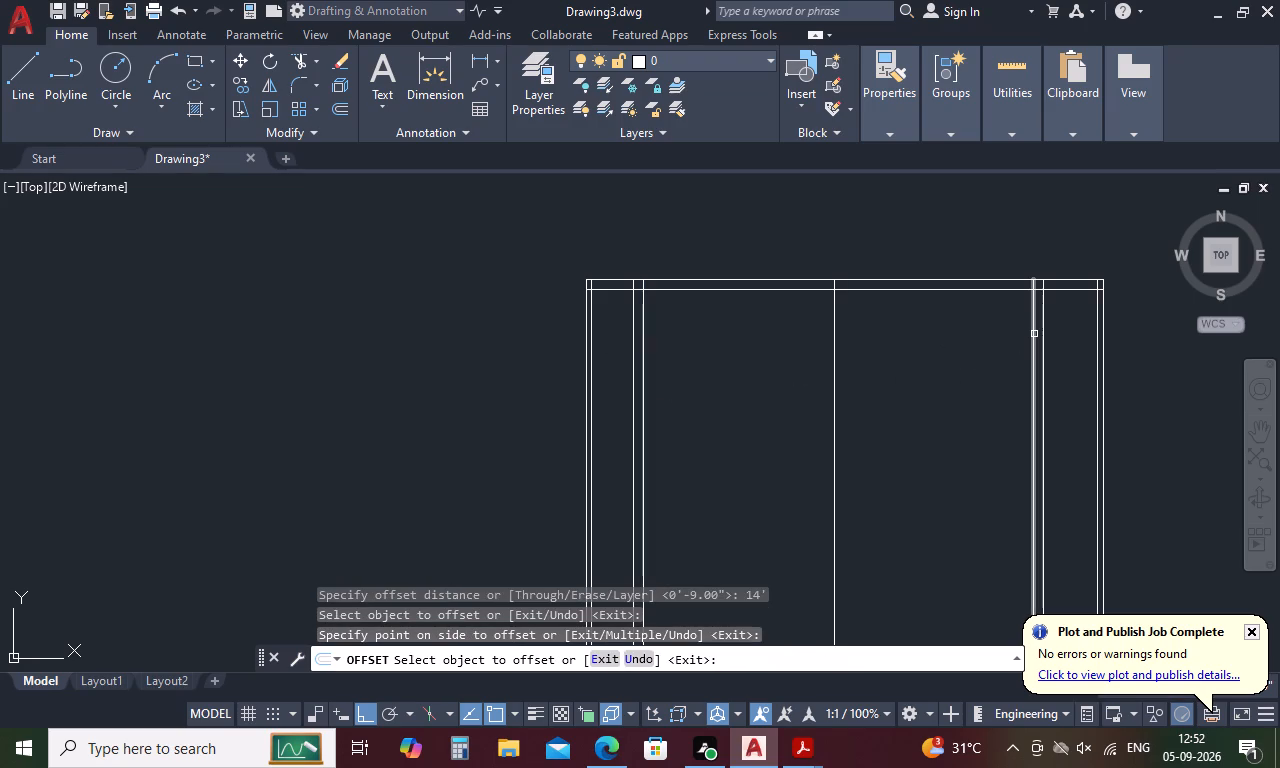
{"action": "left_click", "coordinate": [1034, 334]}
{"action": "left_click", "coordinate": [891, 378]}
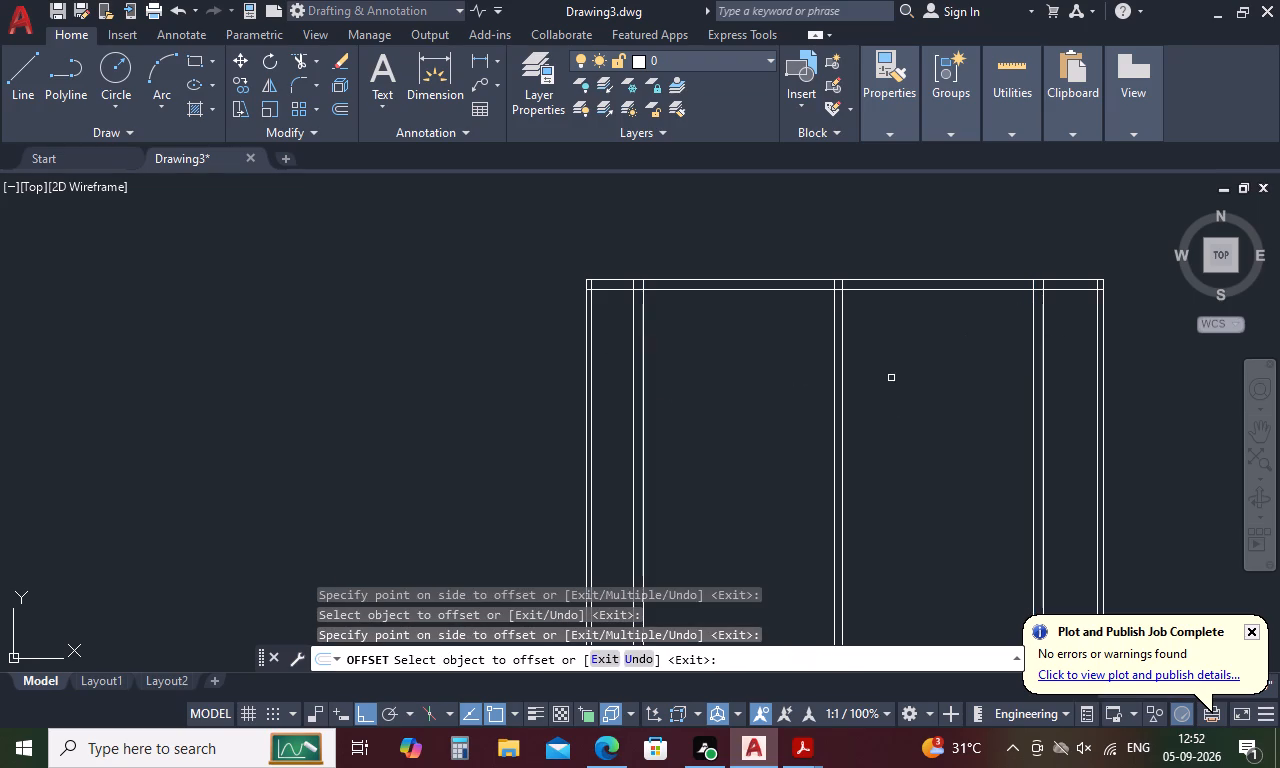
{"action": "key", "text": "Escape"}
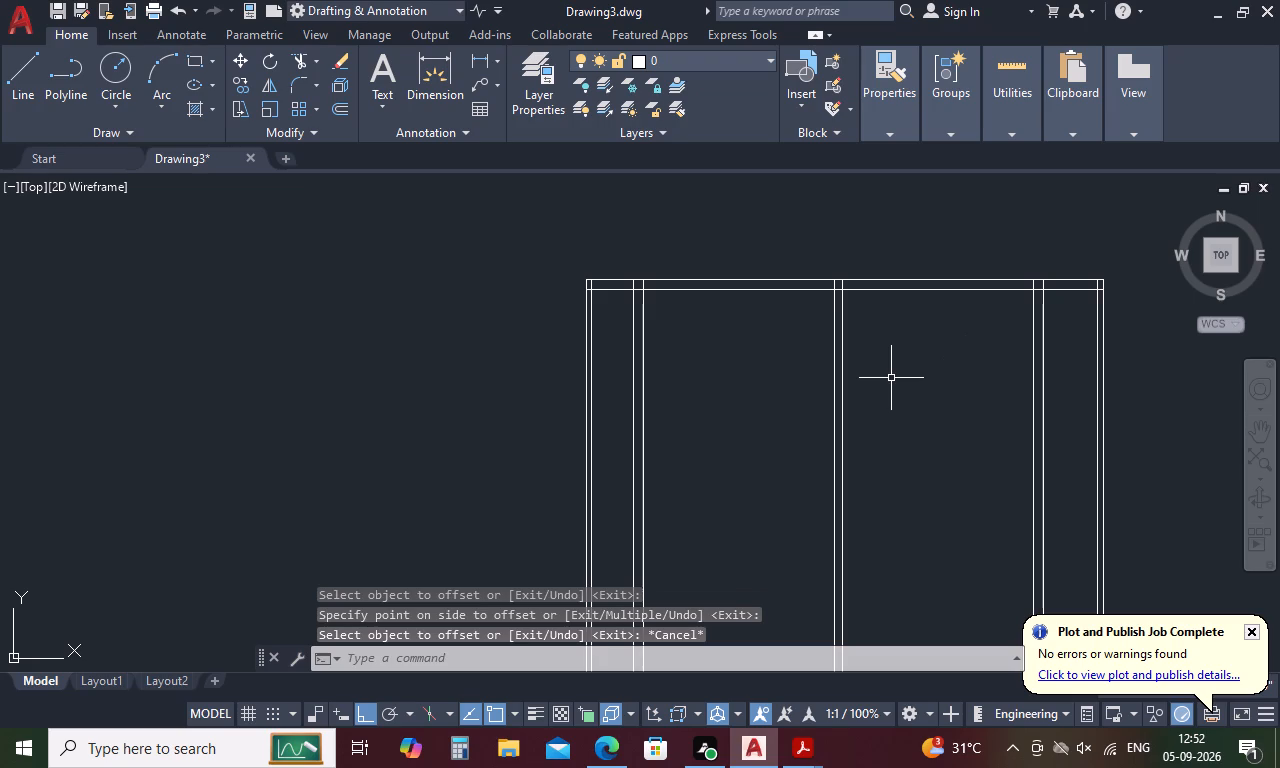
Measure the distance between the two middle vertical lines along the top wall's inner line.
{"action": "type", "text": "di"}
{"action": "key", "text": "space"}
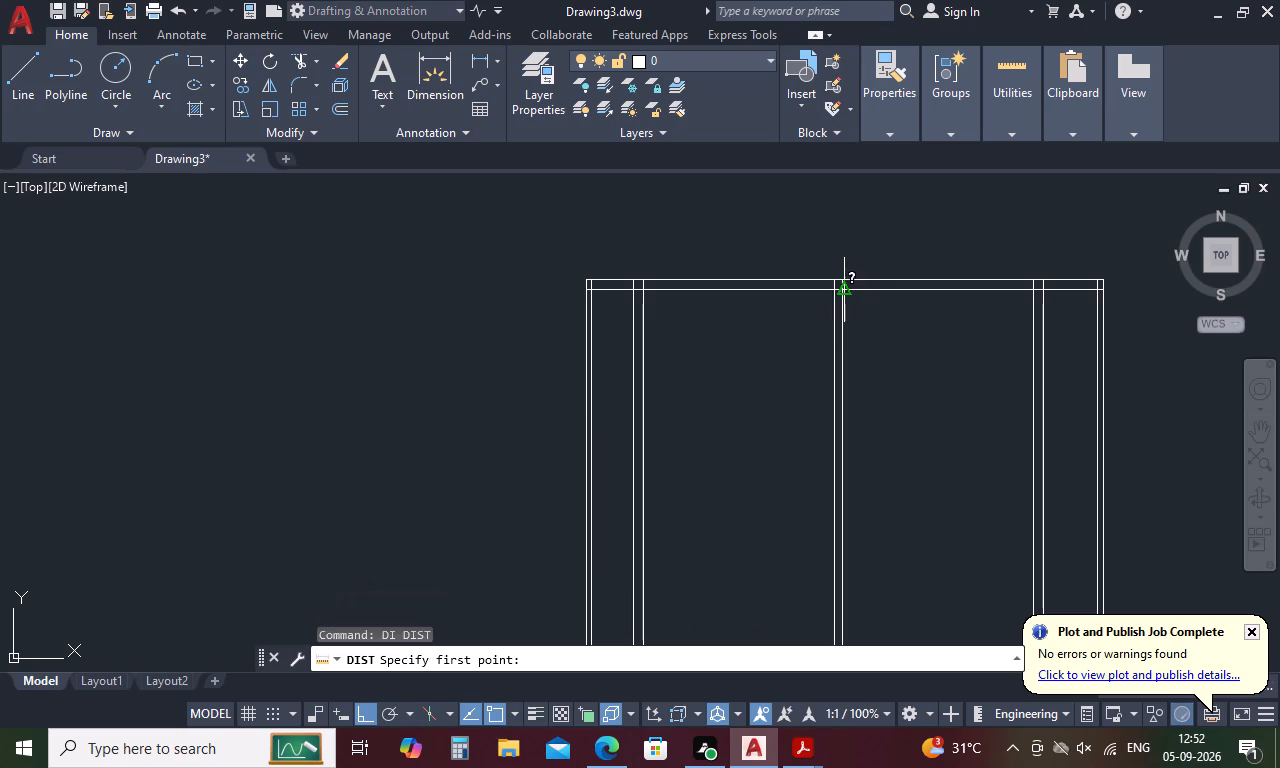
{"action": "scroll", "coordinate": [838, 288], "scroll_direction": "up", "scroll_amount": 4}
{"action": "left_click", "coordinate": [866, 296]}
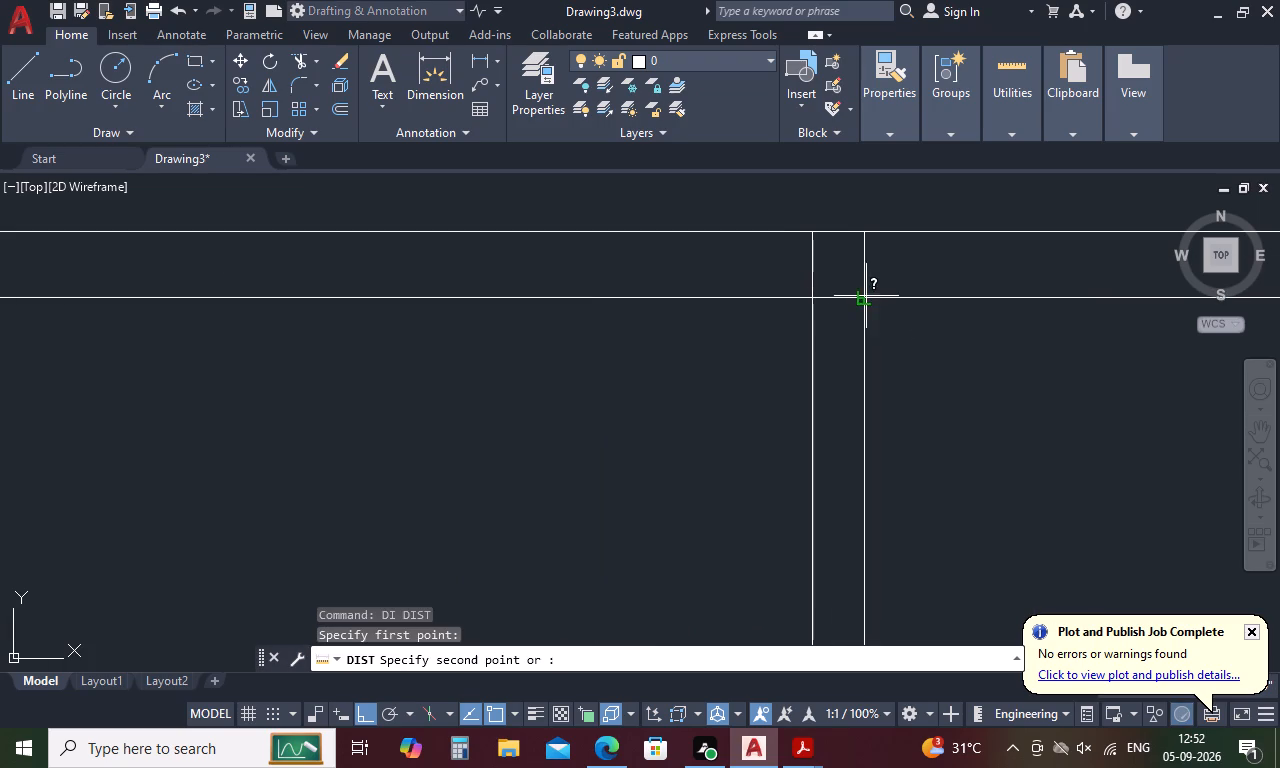
{"action": "left_click", "coordinate": [813, 300]}
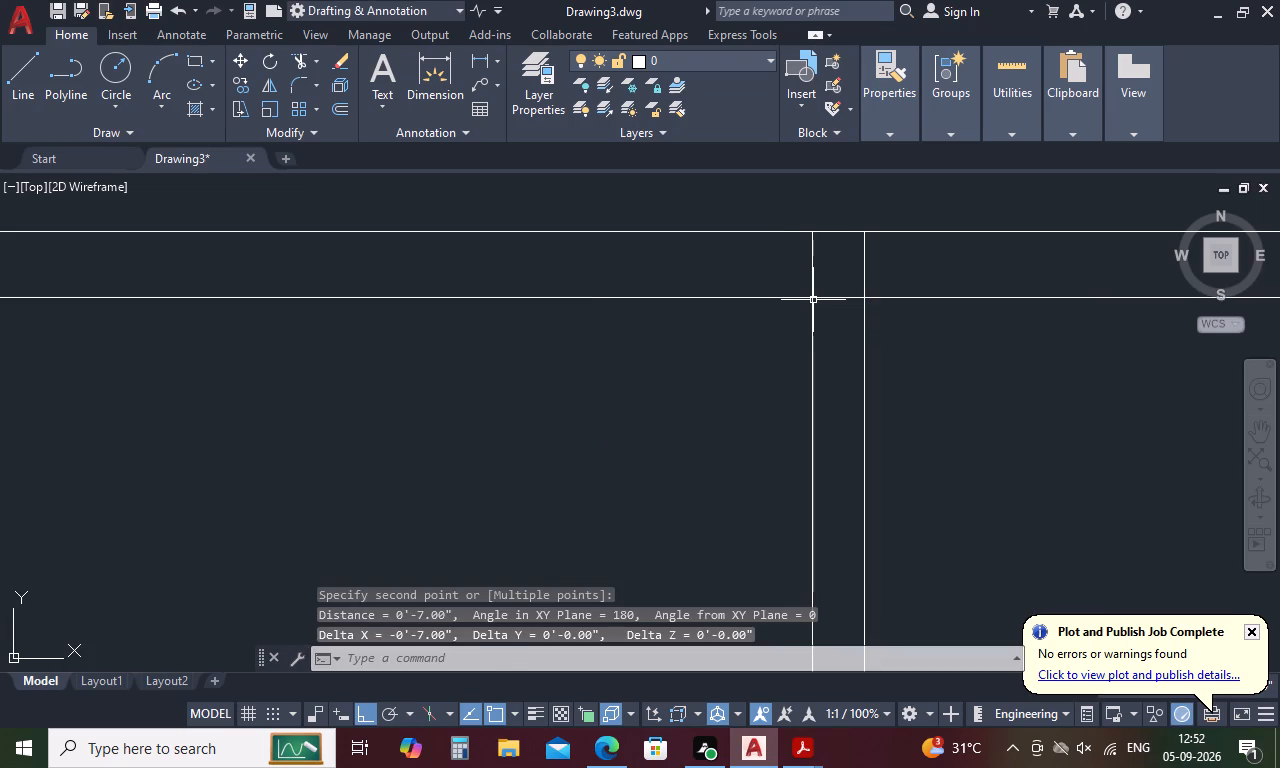
{"action": "scroll", "coordinate": [813, 300], "scroll_direction": "down", "scroll_amount": 3}
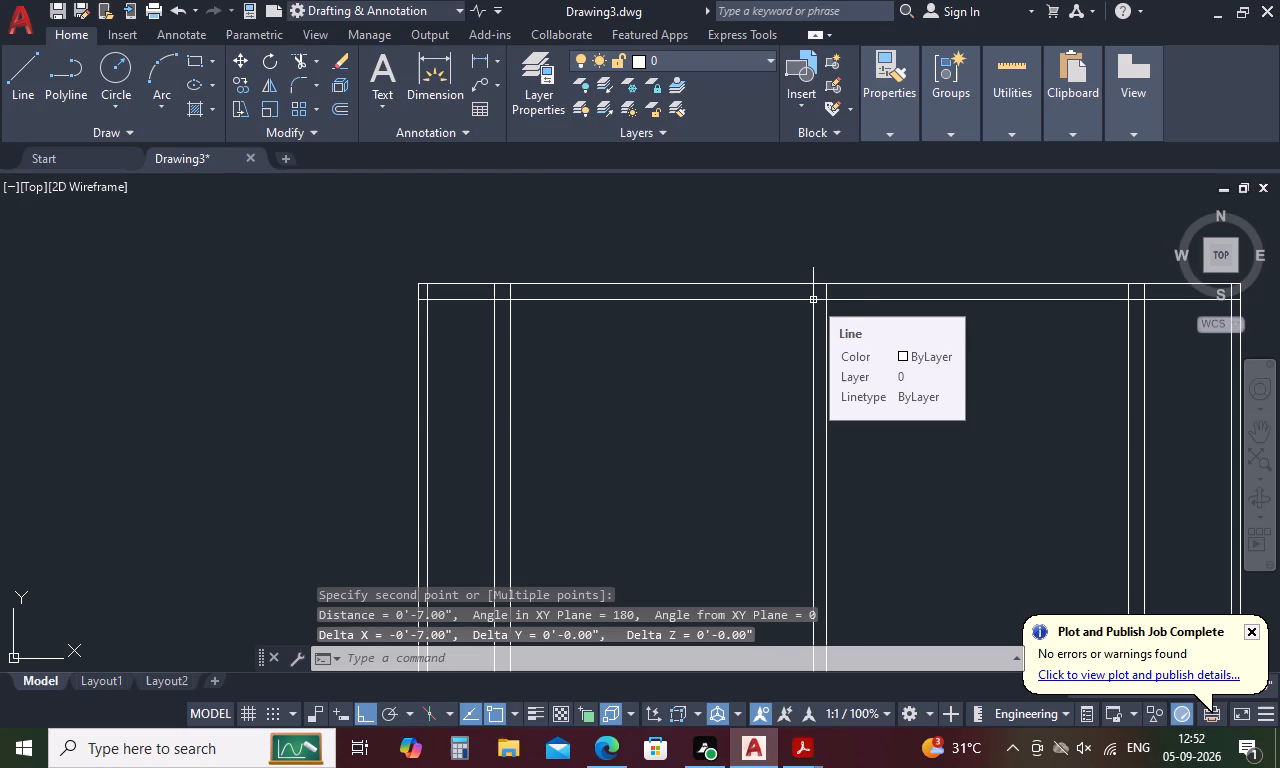
Undo the 14' offsets and the 9-inch wall offsets.
{"action": "key", "text": "ctrl+z"}
{"action": "key", "text": "ctrl+z"}
{"action": "key", "text": "ctrl+z"}
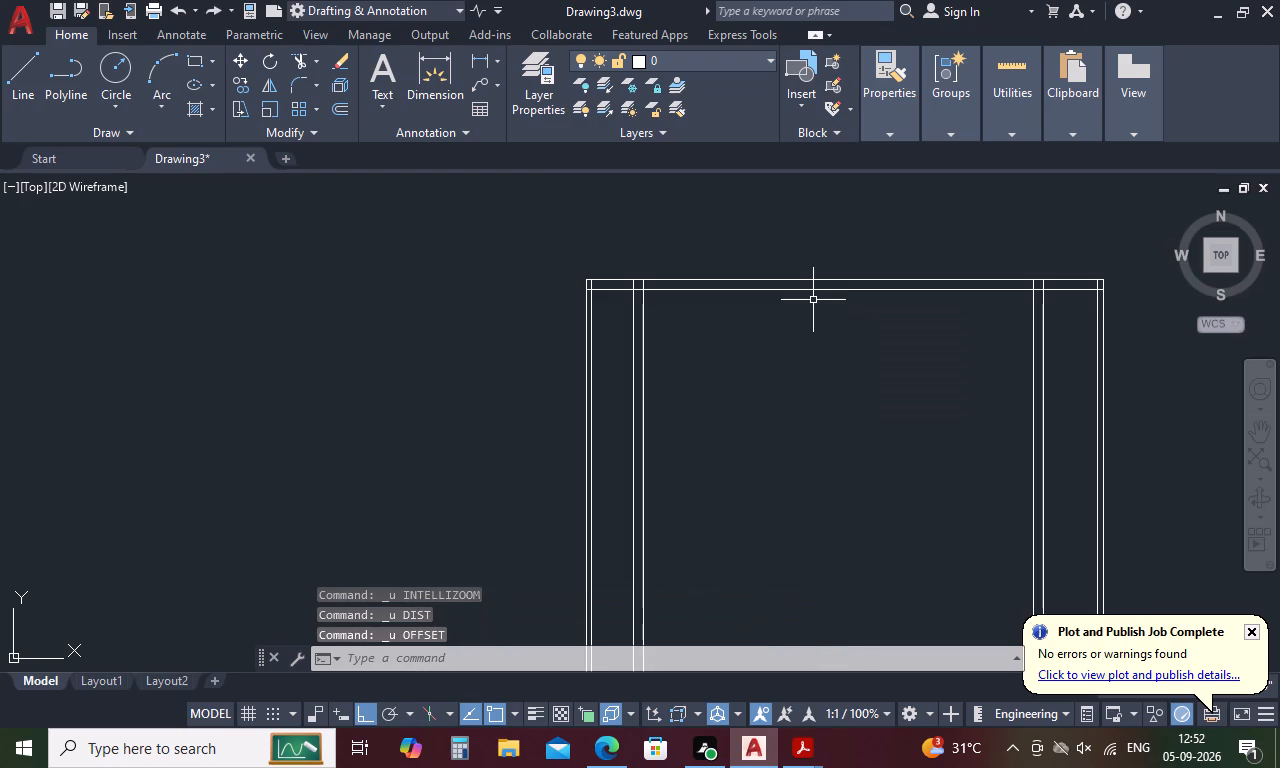
{"action": "key", "text": "ctrl+z"}
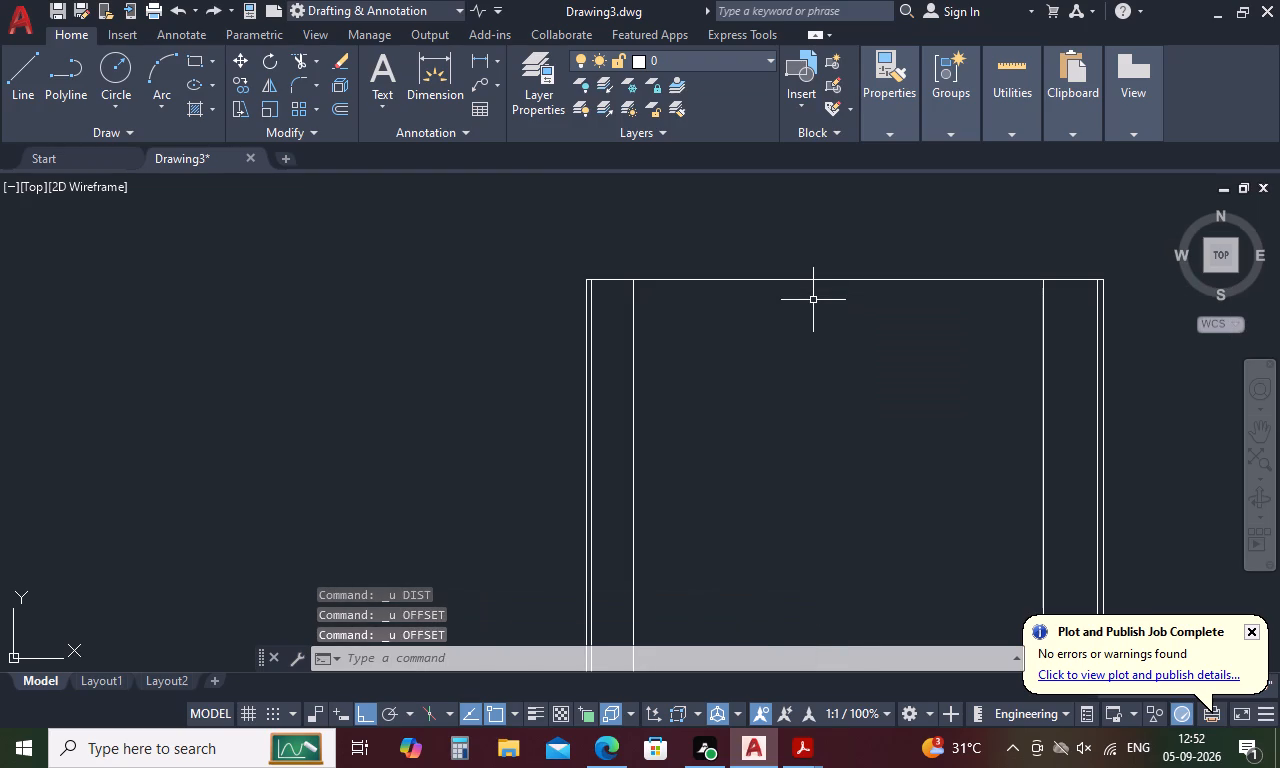
Offset the outline's top edge and the two inner vertical lines inward by 10 inches.
{"action": "type", "text": "o"}
{"action": "key", "text": "space"}
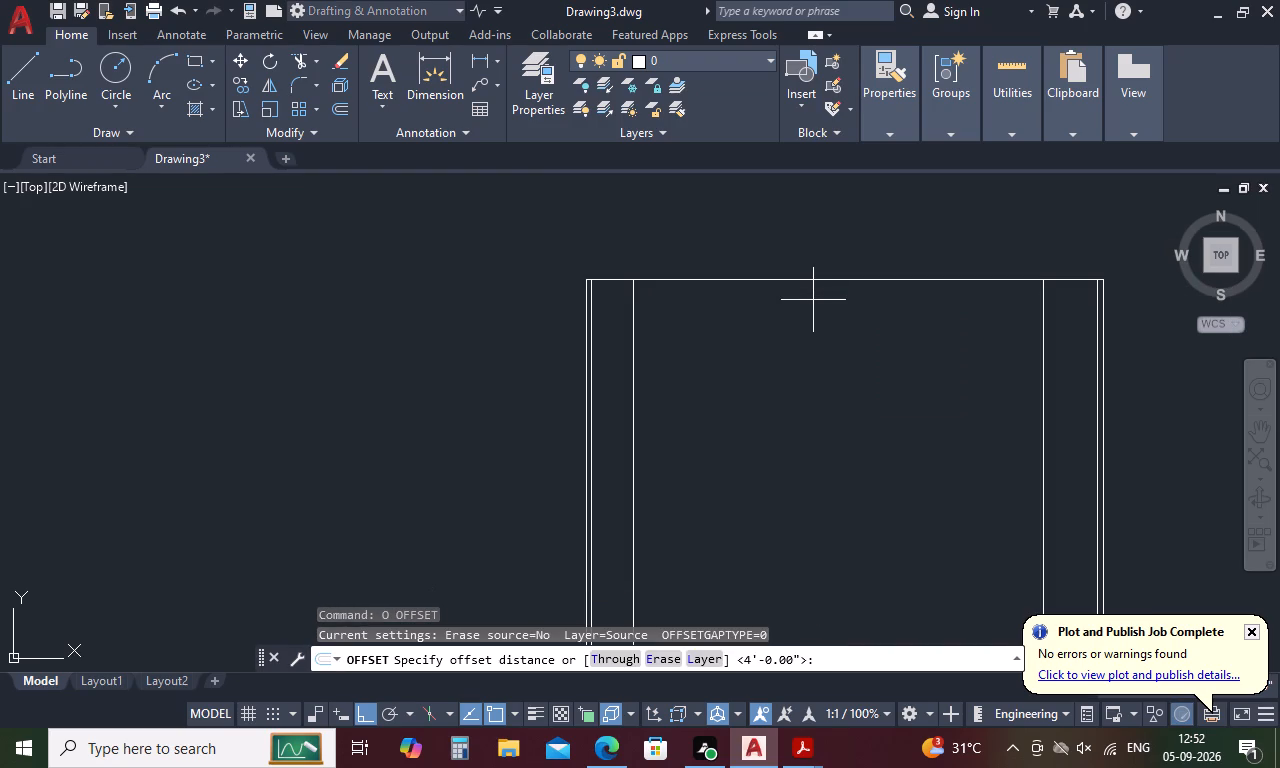
{"action": "type", "text": "190"}
{"action": "key", "text": "BackSpace"}
{"action": "key", "text": "BackSpace"}
{"action": "type", "text": "0"}
{"action": "key", "text": "space"}
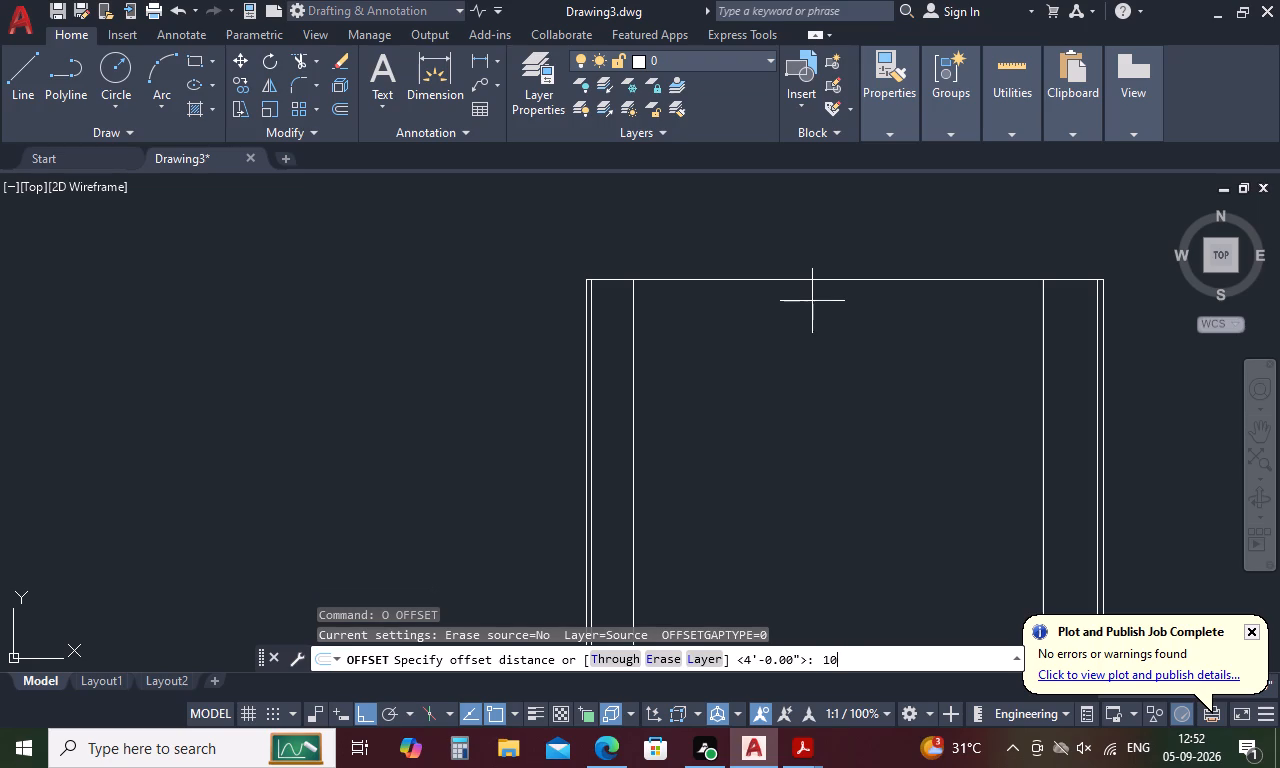
{"action": "left_click", "coordinate": [835, 280]}
{"action": "left_click", "coordinate": [826, 312]}
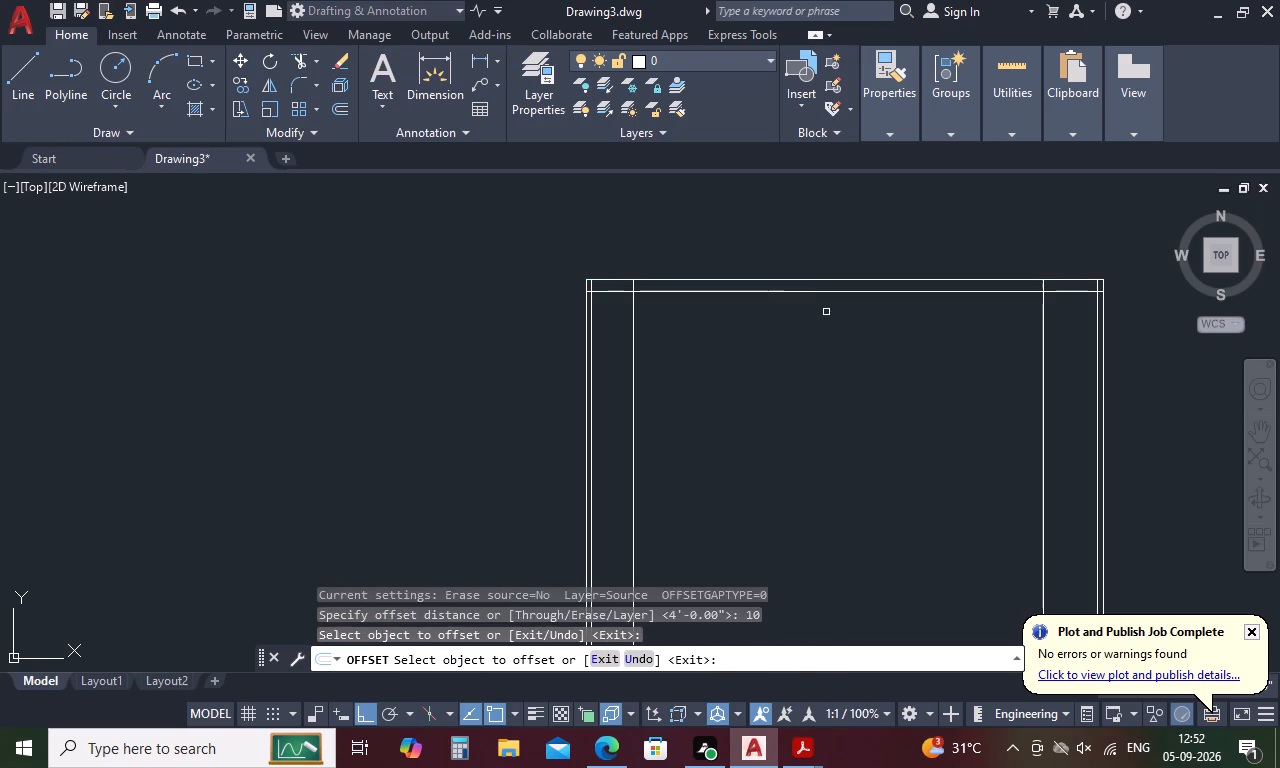
{"action": "left_click", "coordinate": [634, 370]}
{"action": "left_click", "coordinate": [662, 363]}
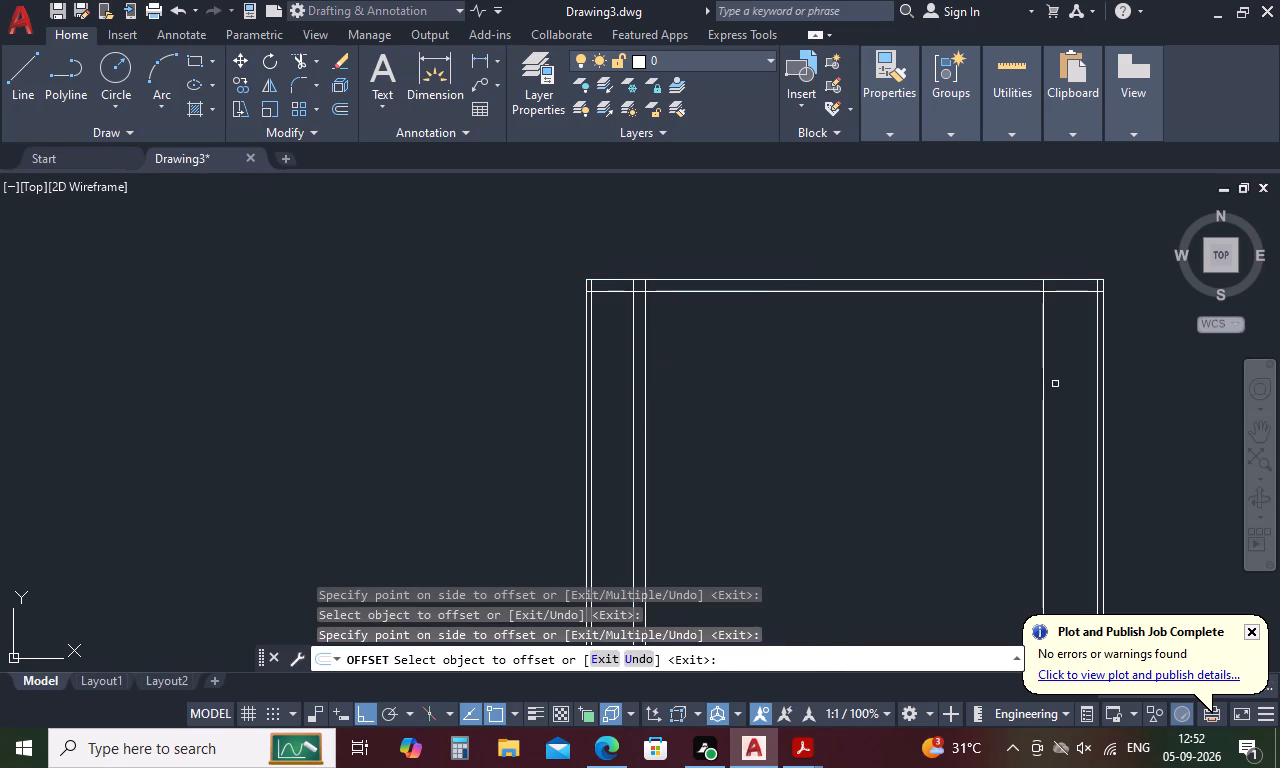
{"action": "left_click", "coordinate": [1043, 401]}
{"action": "left_click", "coordinate": [948, 422]}
{"action": "key", "text": "space"}
Offset the inner lines of both 10-inch vertical walls 14' toward the middle of the plan.
{"action": "key", "text": "space"}
{"action": "type", "text": "14'"}
{"action": "key", "text": "space"}
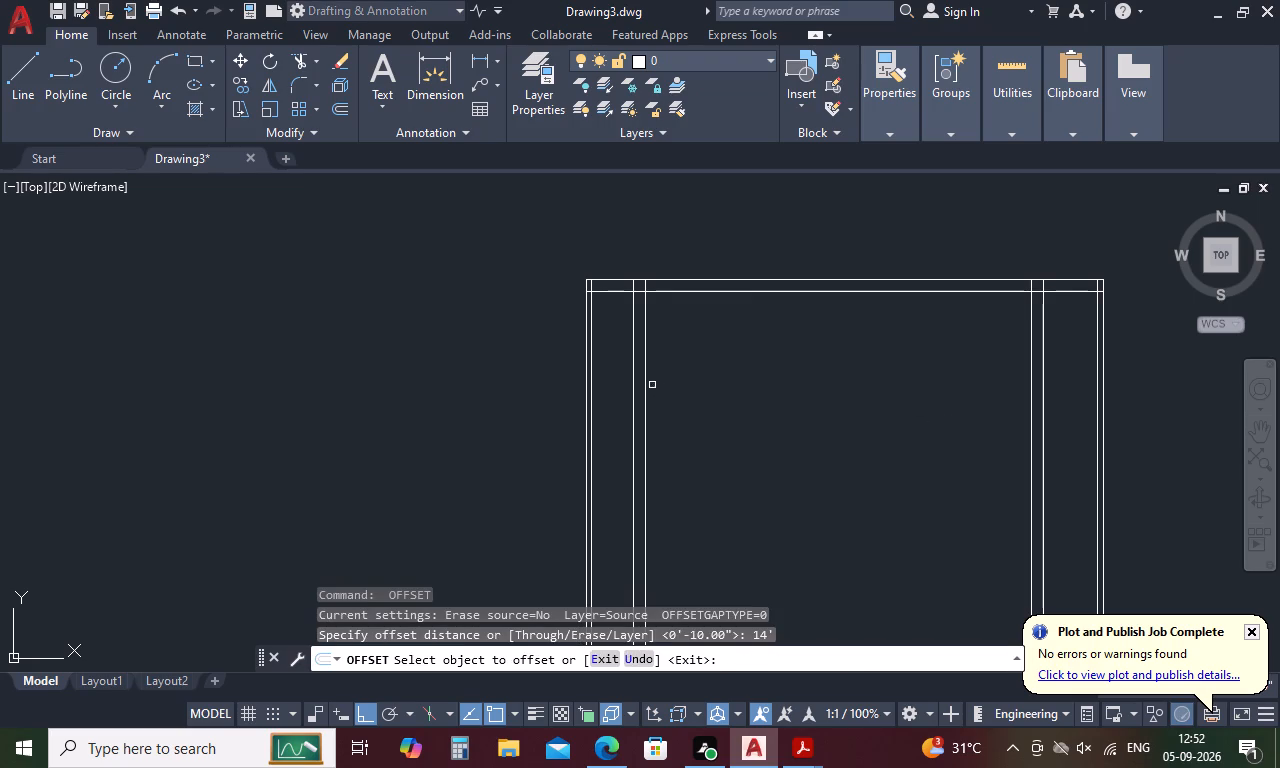
{"action": "left_click", "coordinate": [645, 381]}
{"action": "left_click", "coordinate": [880, 386]}
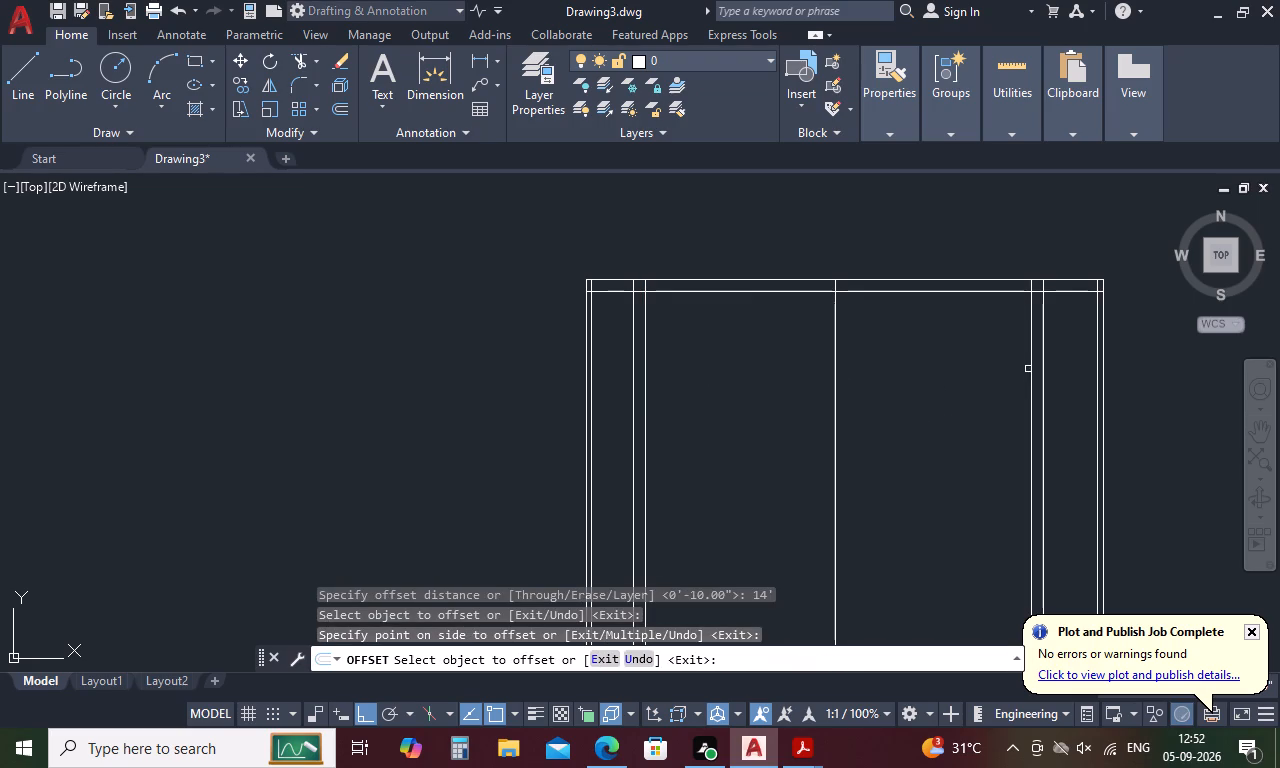
{"action": "left_click", "coordinate": [1030, 363]}
{"action": "left_click", "coordinate": [883, 379]}
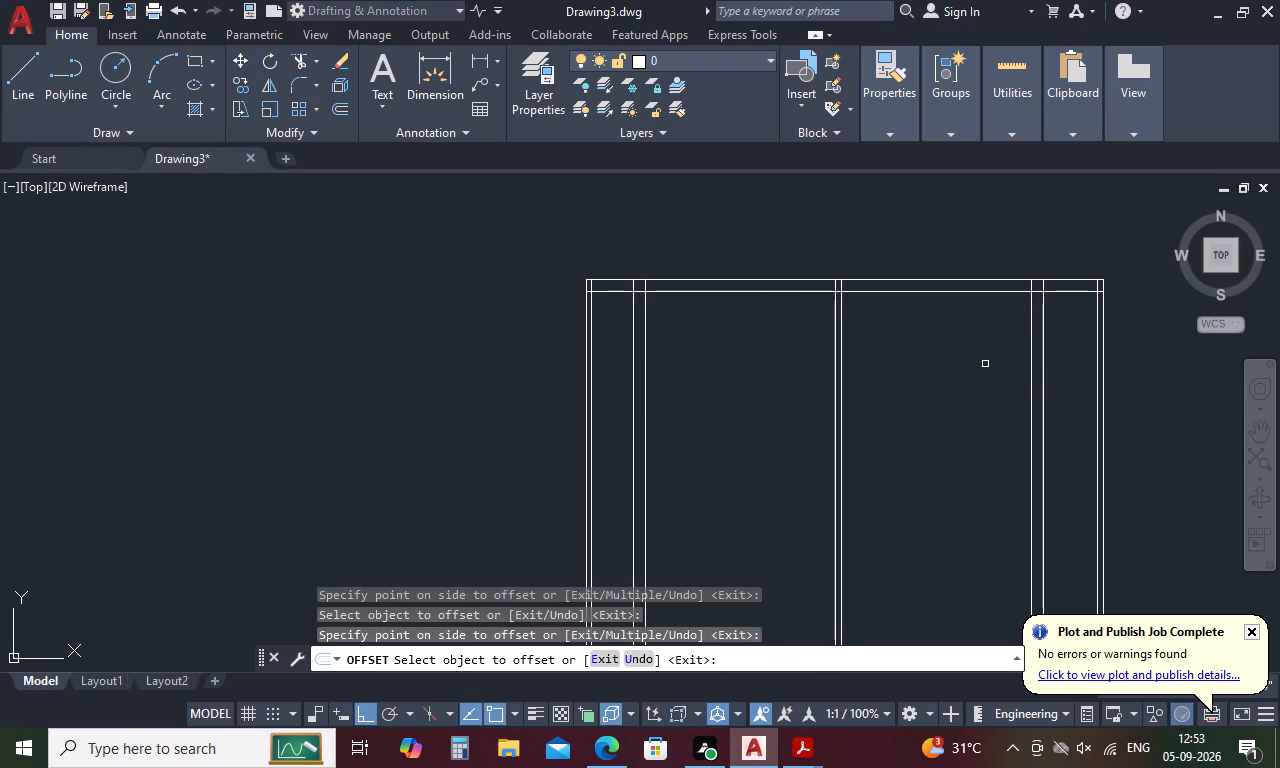
{"action": "key", "text": "Escape"}
Trim the overlapping inner wall line ends at the plan's top-left corner.
{"action": "type", "text": "tr"}
{"action": "key", "text": "space"}
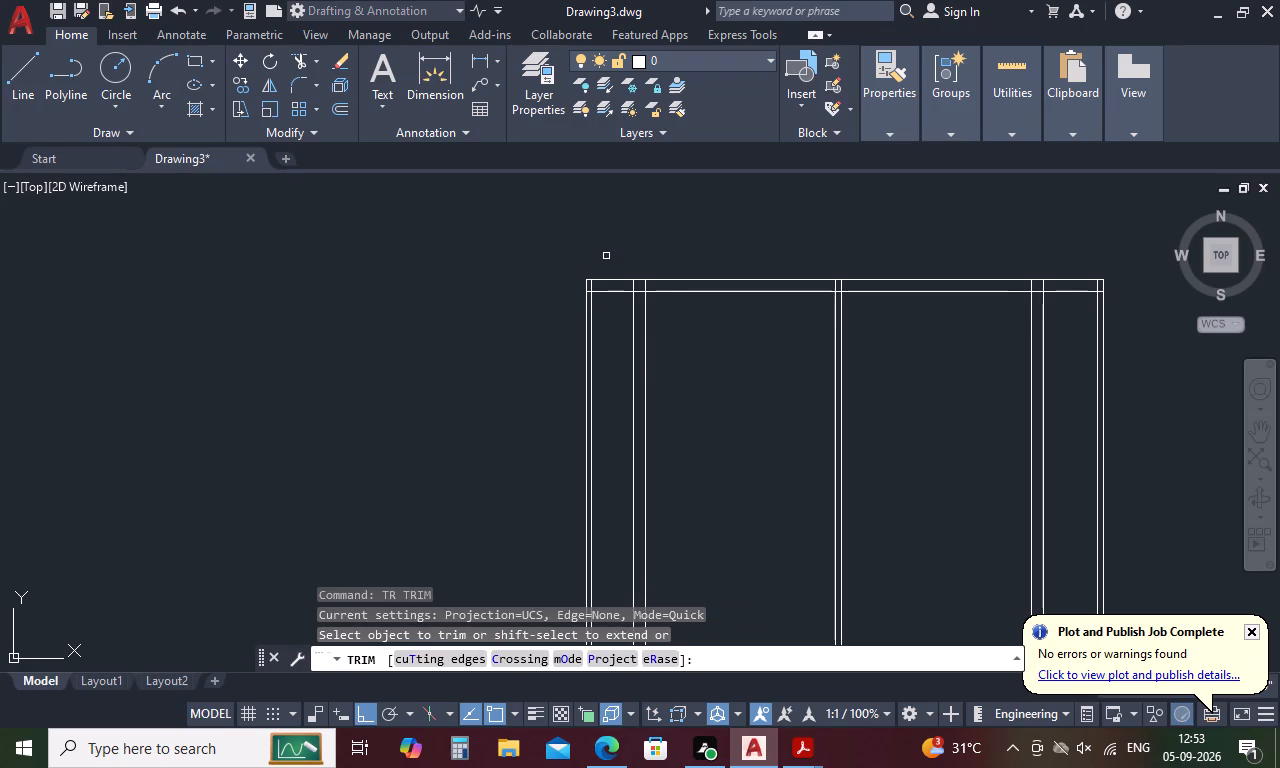
{"action": "scroll", "coordinate": [591, 274], "scroll_direction": "up", "scroll_amount": 4}
{"action": "left_click_drag", "start_coordinate": [594, 328], "coordinate": [563, 378]}
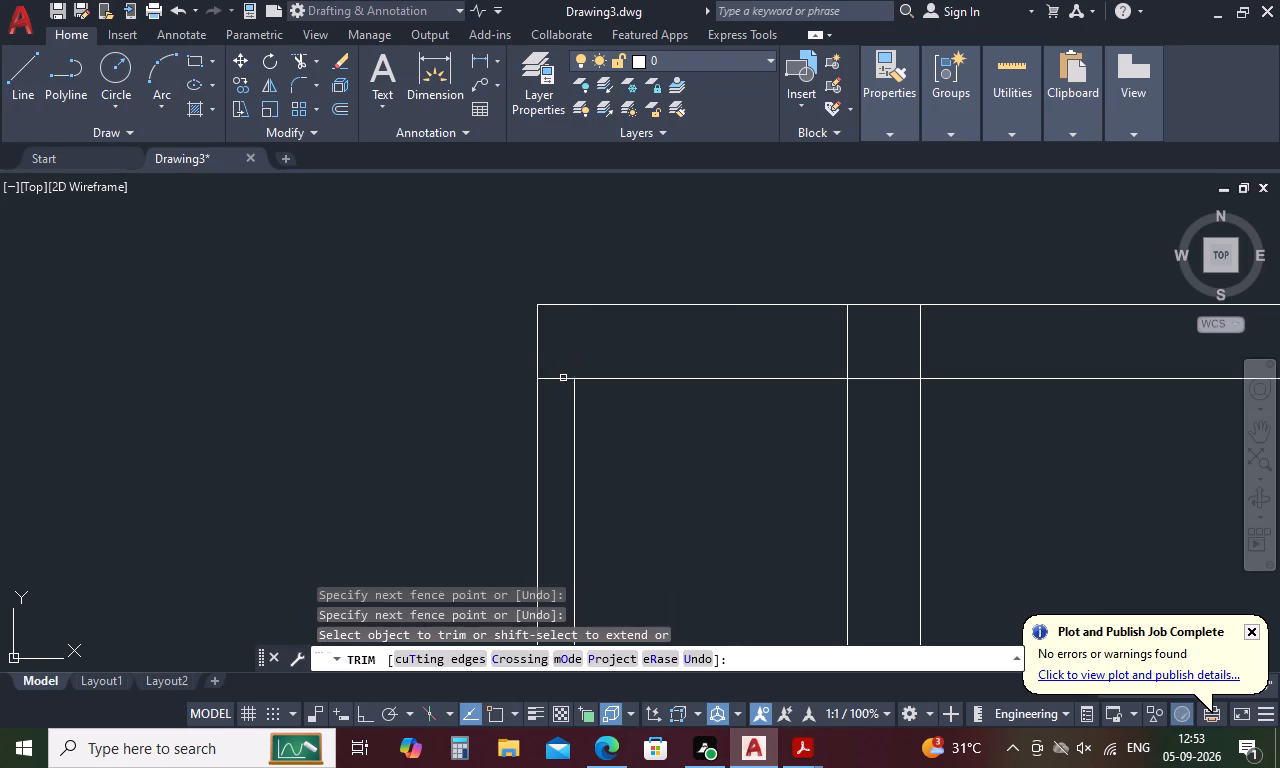
{"action": "left_click_drag", "start_coordinate": [561, 373], "coordinate": [562, 391]}
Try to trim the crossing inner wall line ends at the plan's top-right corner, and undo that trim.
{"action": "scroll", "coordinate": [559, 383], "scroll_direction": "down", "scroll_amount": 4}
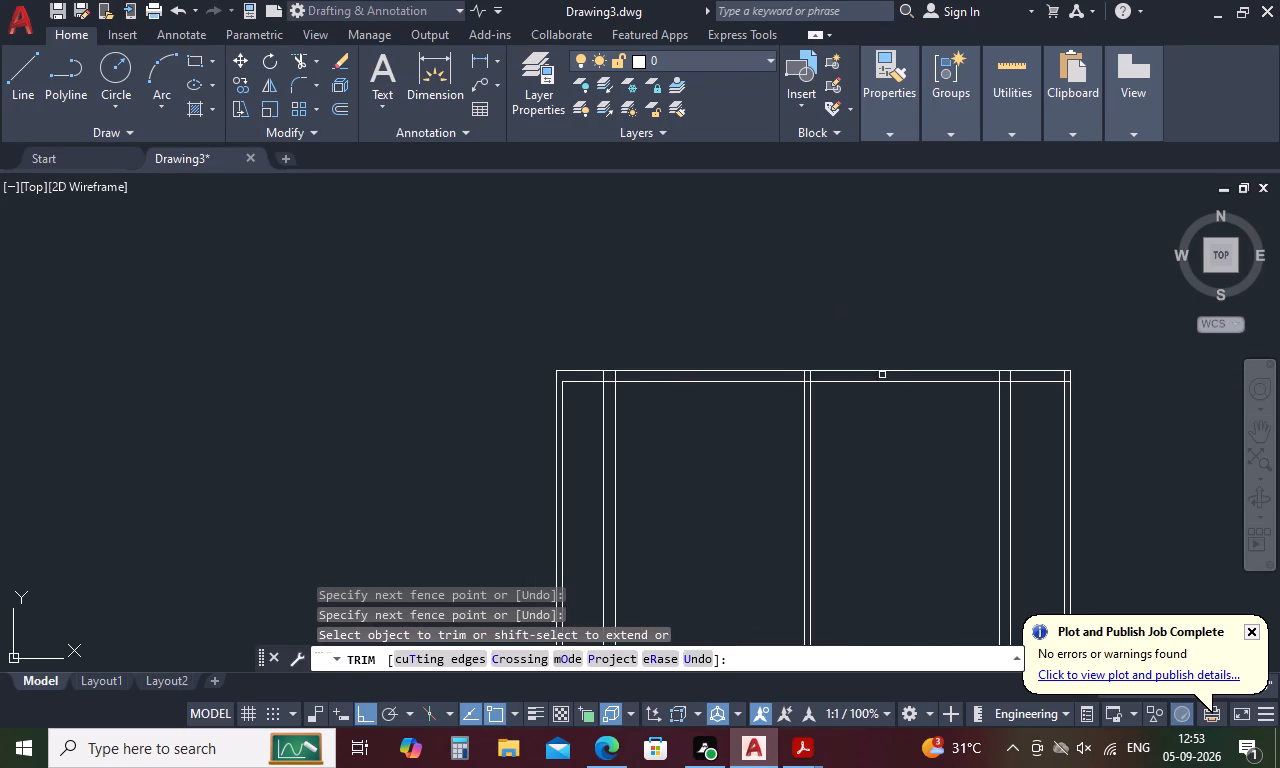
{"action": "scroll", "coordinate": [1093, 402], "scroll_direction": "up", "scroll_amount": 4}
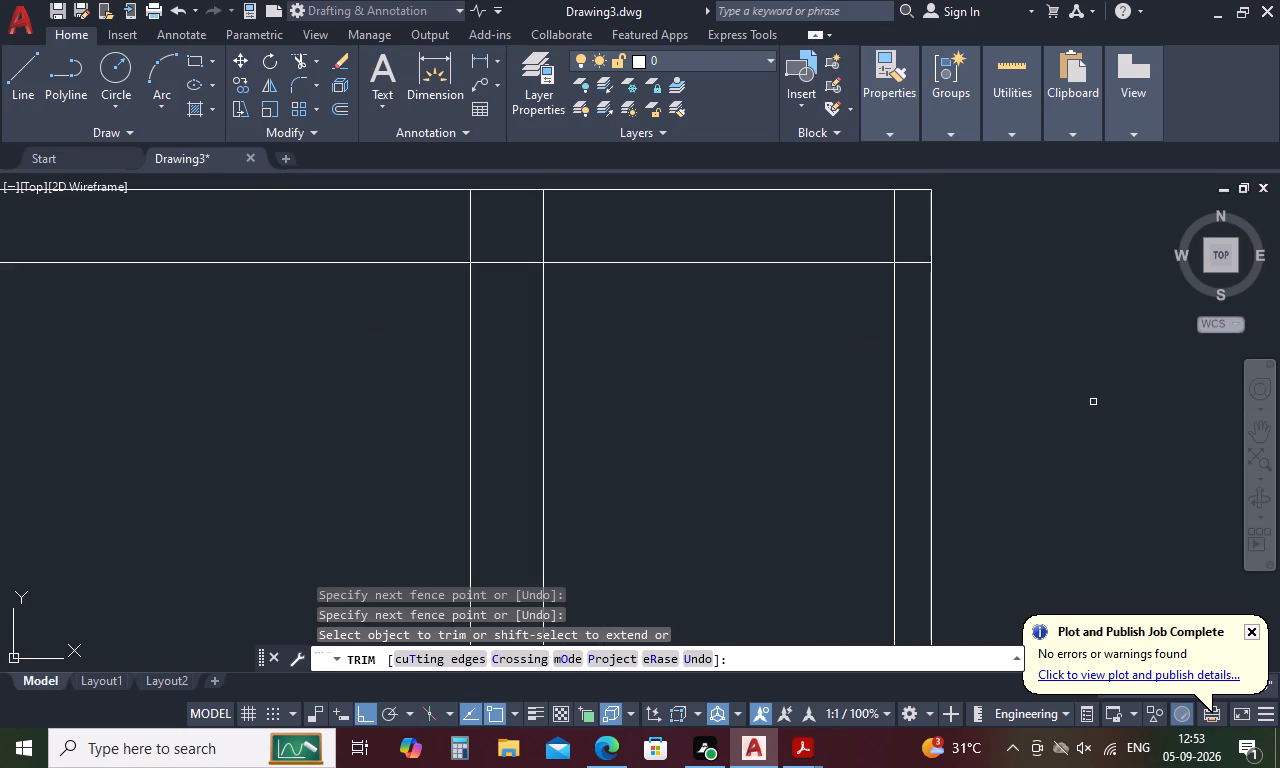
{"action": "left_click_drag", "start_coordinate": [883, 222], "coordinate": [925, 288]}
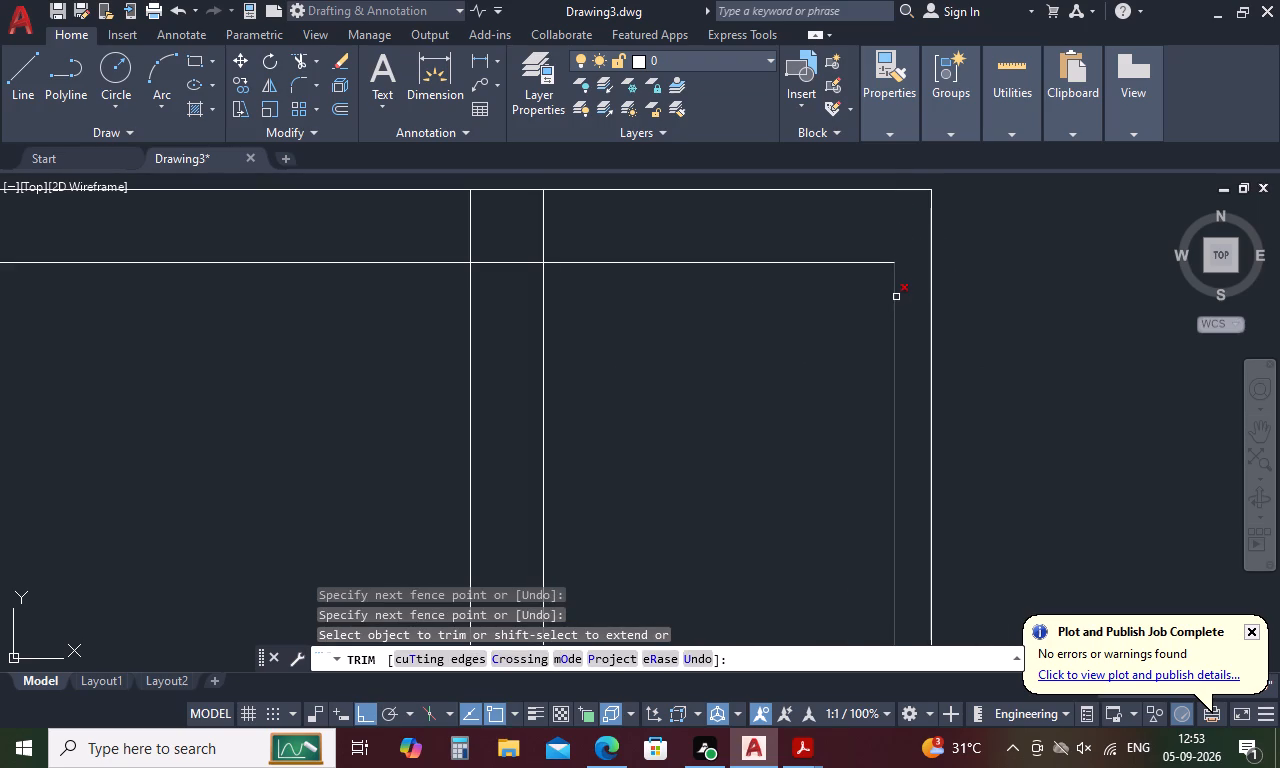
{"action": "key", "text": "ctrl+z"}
Trim the left 10-inch wall's inner line above the top wall and the top wall's inner line across that wall.
{"action": "scroll", "coordinate": [807, 322], "scroll_direction": "down", "scroll_amount": 4}
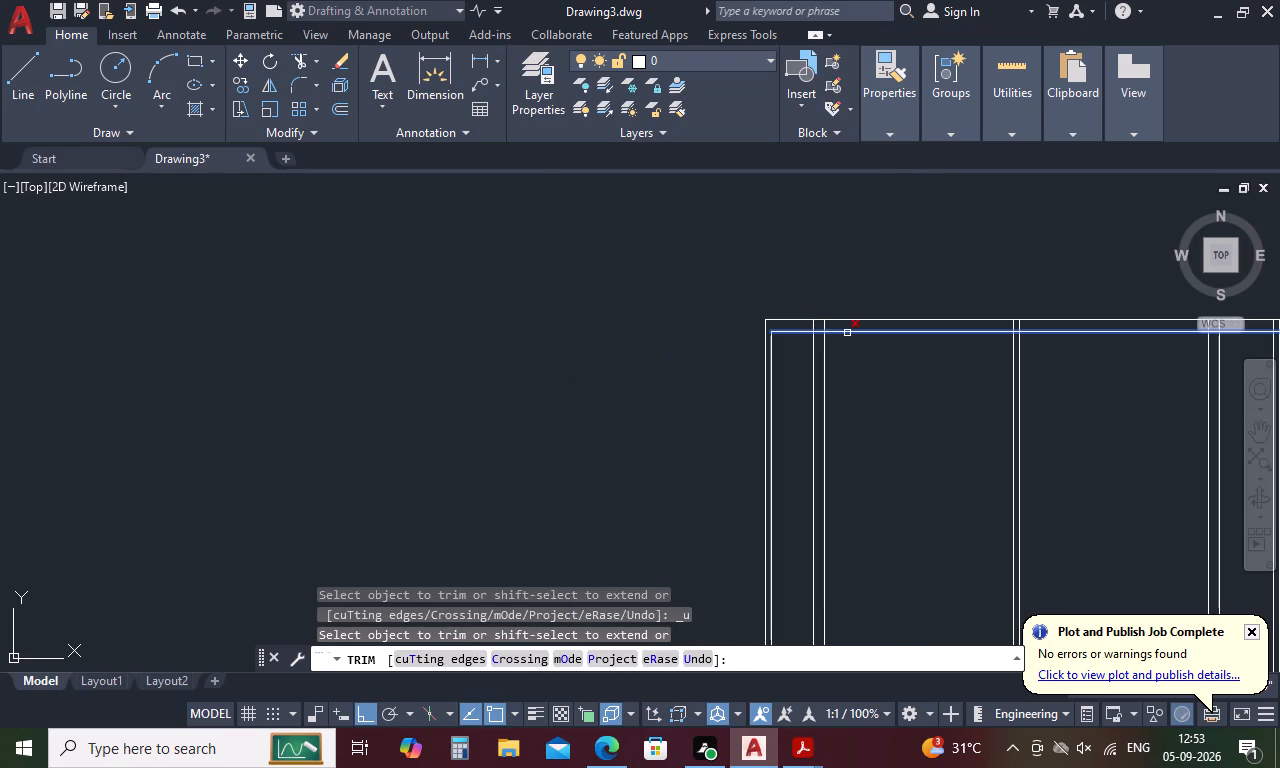
{"action": "scroll", "coordinate": [808, 324], "scroll_direction": "up", "scroll_amount": 4}
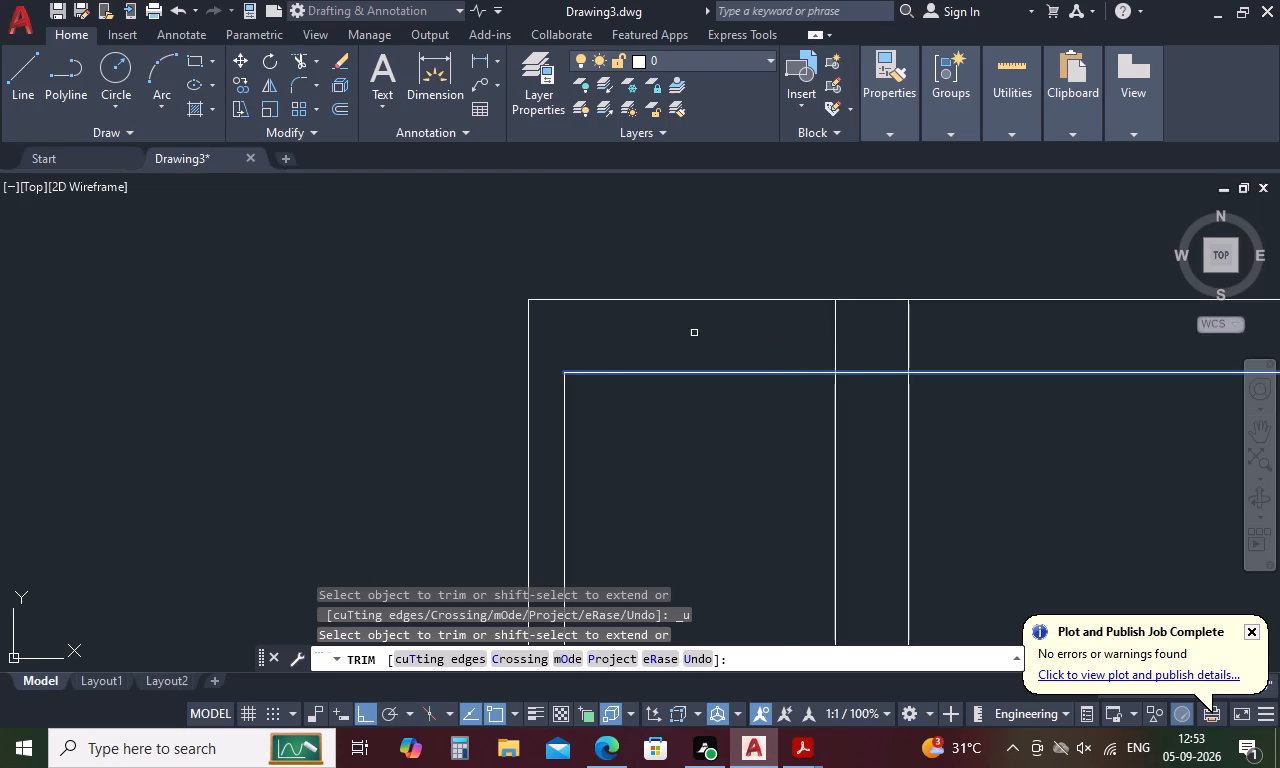
{"action": "scroll", "coordinate": [694, 333], "scroll_direction": "down", "scroll_amount": 4}
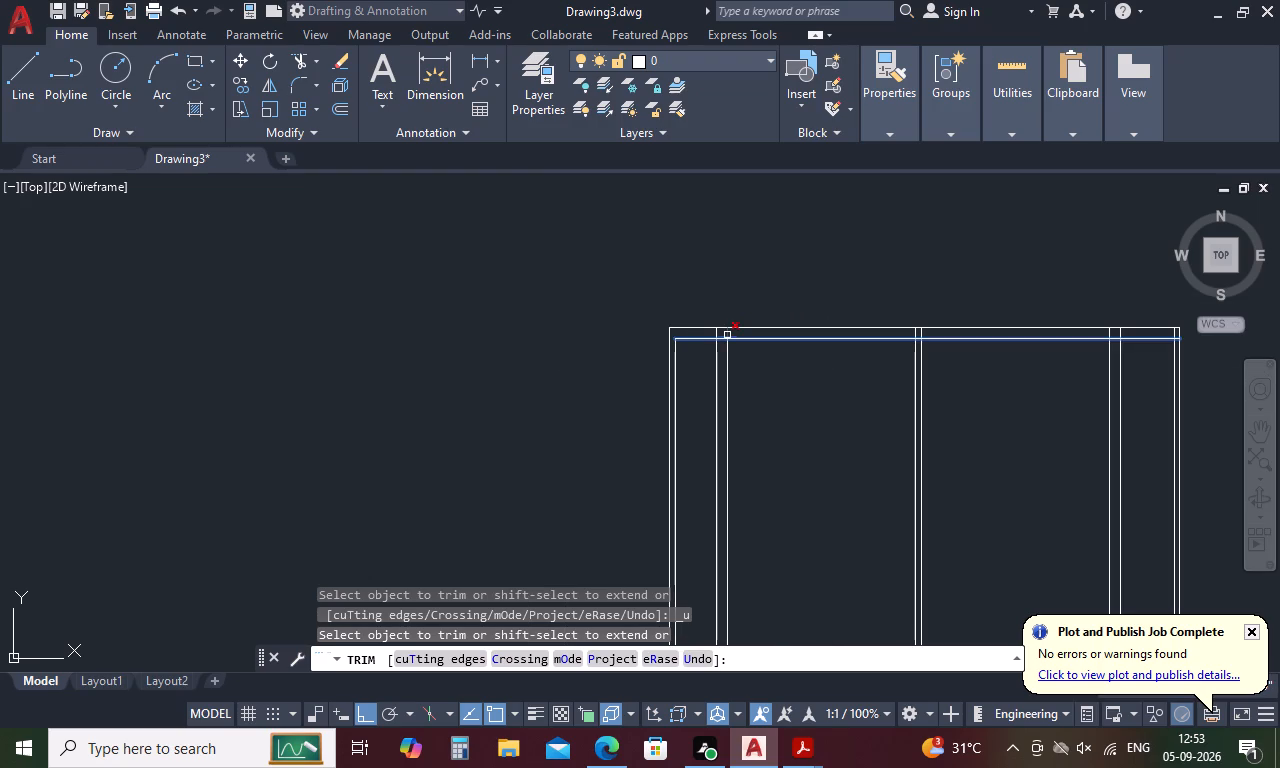
{"action": "scroll", "coordinate": [728, 335], "scroll_direction": "up", "scroll_amount": 4}
{"action": "left_click_drag", "start_coordinate": [744, 309], "coordinate": [715, 333]}
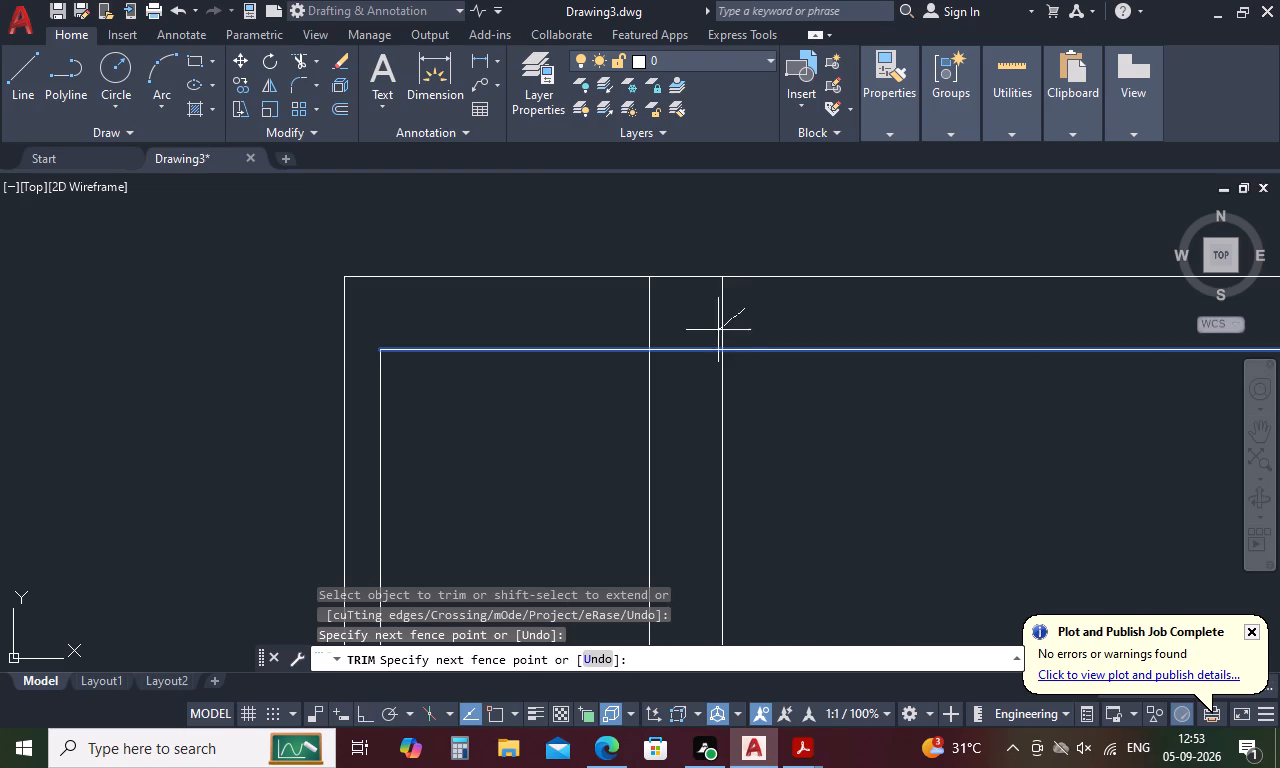
{"action": "left_click_drag", "start_coordinate": [715, 333], "coordinate": [694, 372]}
Trim the middle partition's two lines above the top wall's inner line, and open that inner line between them.
{"action": "scroll", "coordinate": [694, 370], "scroll_direction": "down", "scroll_amount": 4}
{"action": "scroll", "coordinate": [898, 362], "scroll_direction": "up", "scroll_amount": 2}
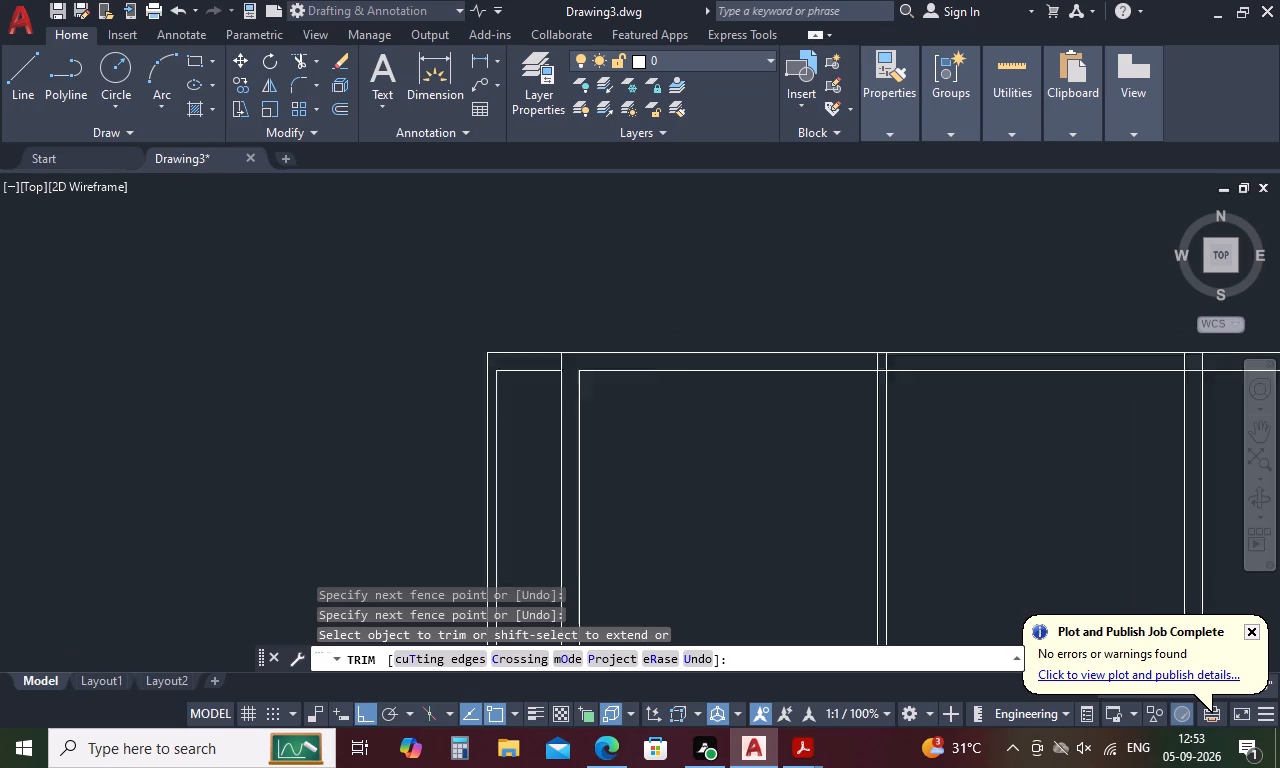
{"action": "scroll", "coordinate": [898, 362], "scroll_direction": "up", "scroll_amount": 2}
{"action": "left_click_drag", "start_coordinate": [774, 361], "coordinate": [865, 360]}
{"action": "left_click_drag", "start_coordinate": [814, 361], "coordinate": [829, 414]}
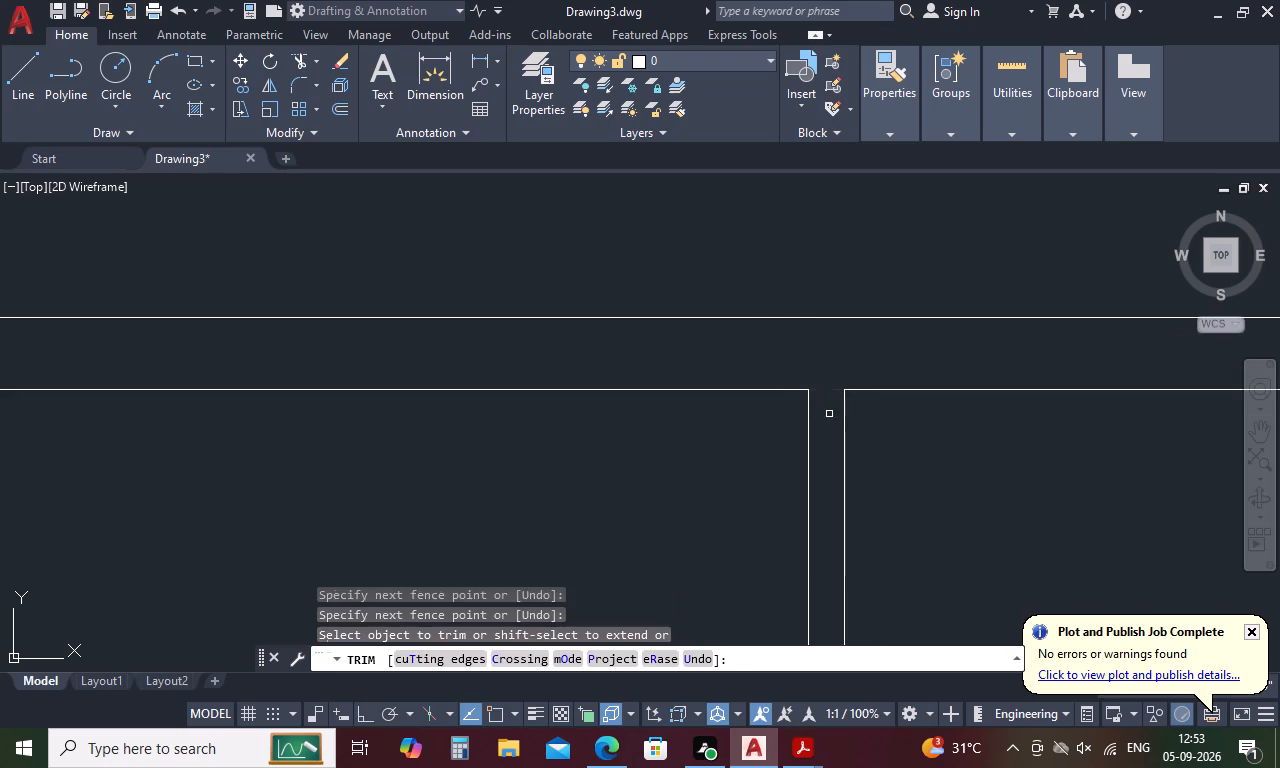
Open the top wall's inner line across the right 10-inch wall and trim that wall's two lines above it.
{"action": "scroll", "coordinate": [577, 376], "scroll_direction": "down", "scroll_amount": 2}
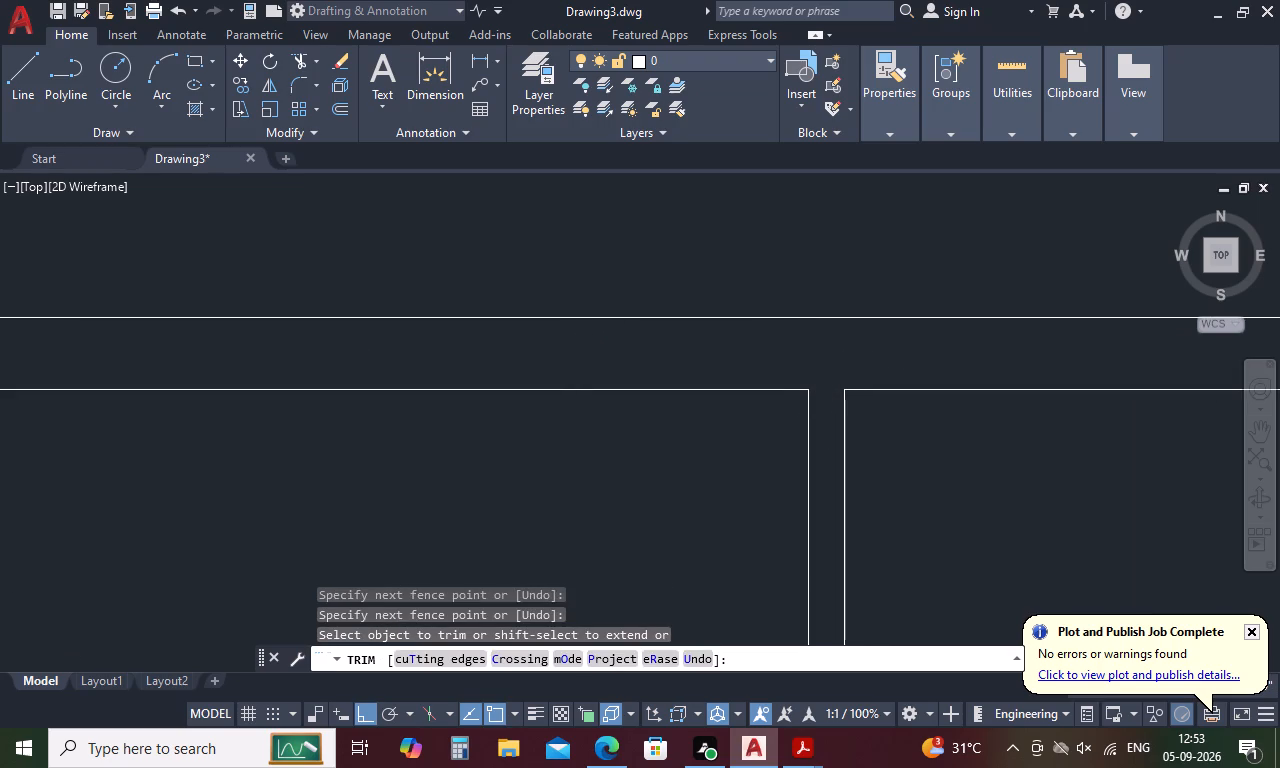
{"action": "scroll", "coordinate": [577, 376], "scroll_direction": "down", "scroll_amount": 2}
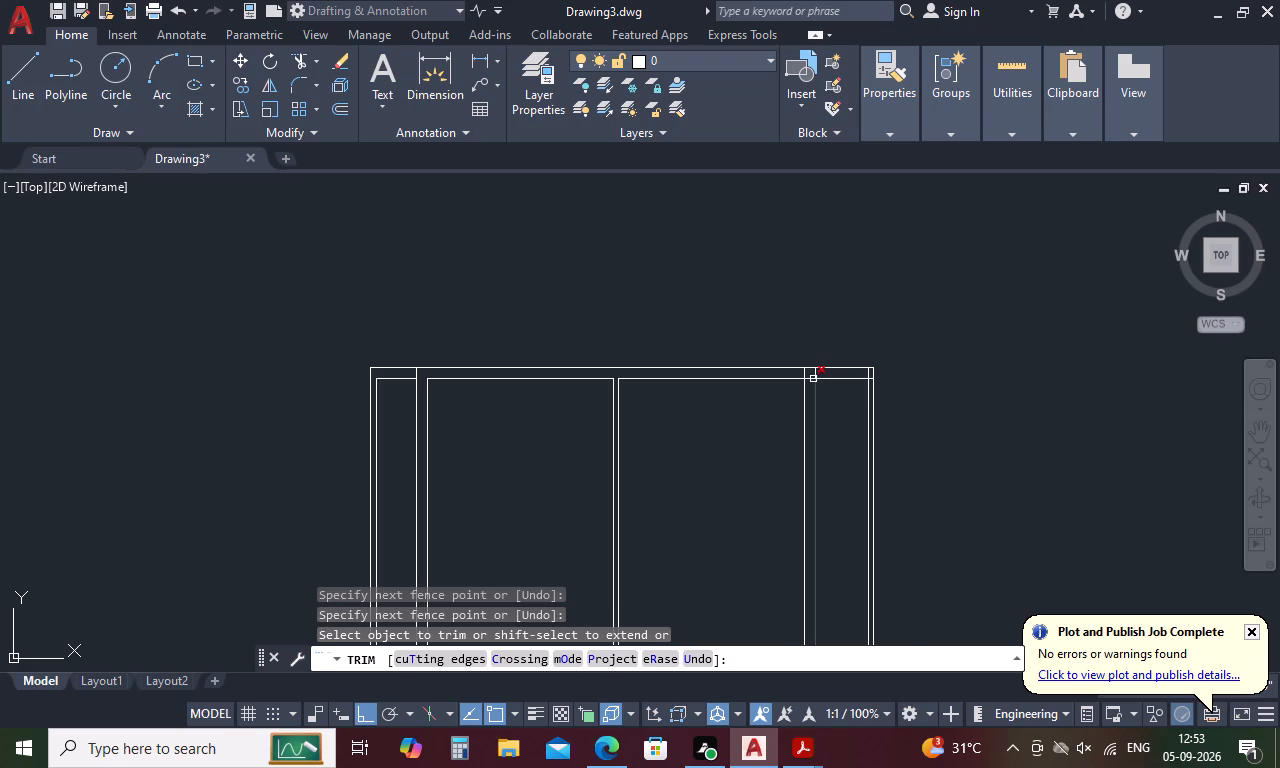
{"action": "scroll", "coordinate": [812, 378], "scroll_direction": "up", "scroll_amount": 3}
{"action": "left_click", "coordinate": [813, 373]}
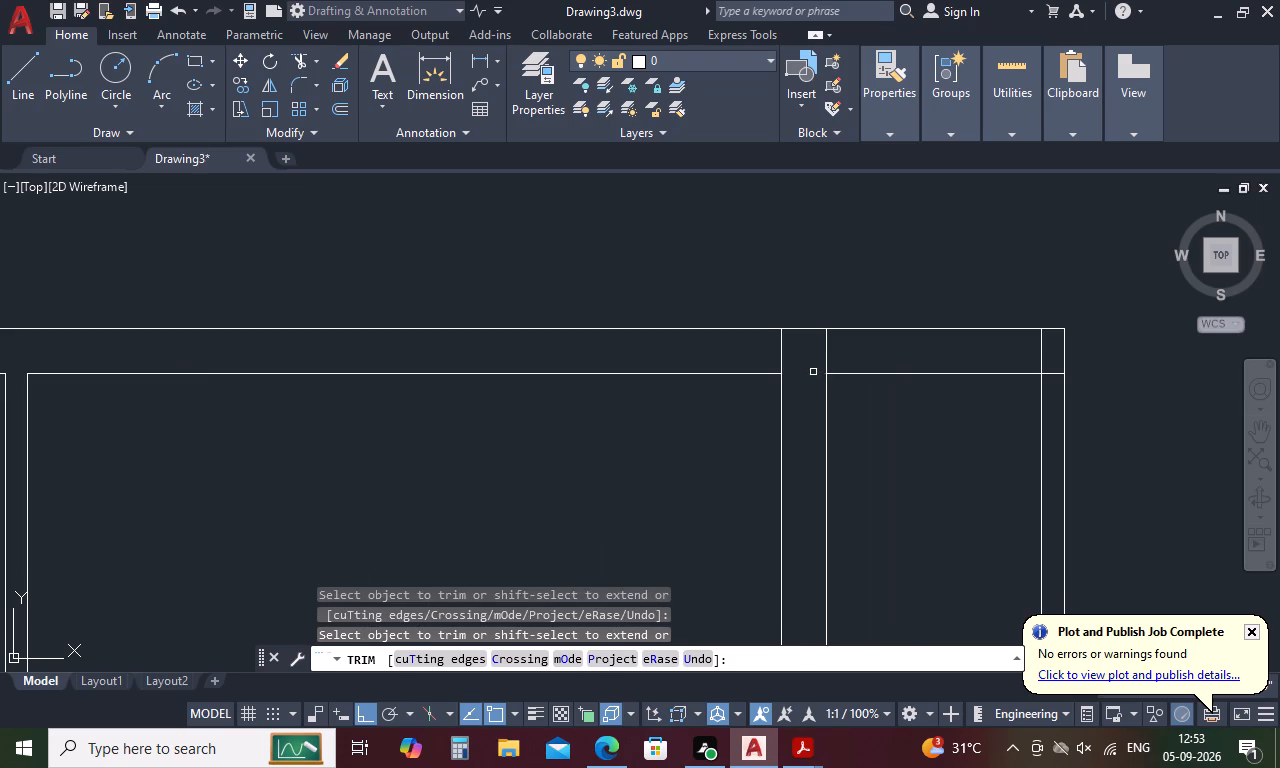
{"action": "left_click", "coordinate": [782, 351]}
{"action": "left_click", "coordinate": [828, 351]}
Trim the top wall's inner line where it crosses the right outer wall at the plan's top-right corner.
{"action": "scroll", "coordinate": [804, 363], "scroll_direction": "down", "scroll_amount": 3}
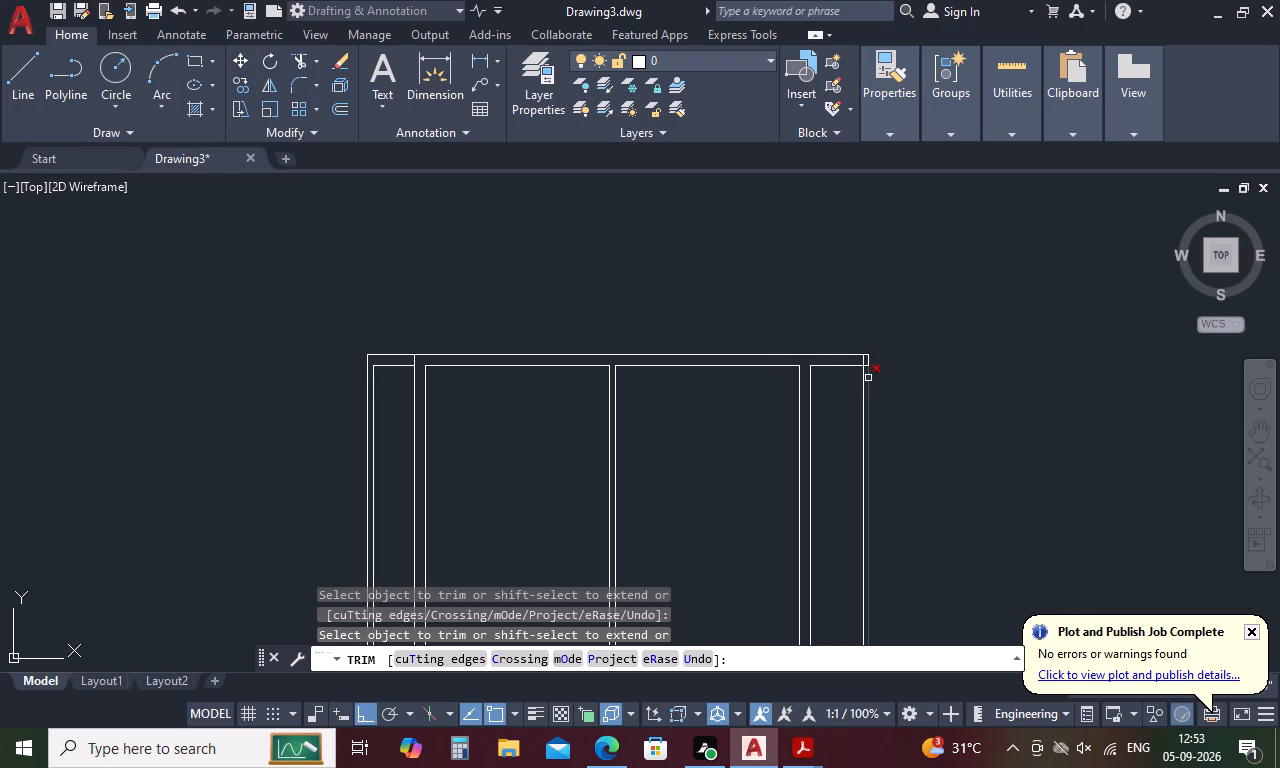
{"action": "scroll", "coordinate": [866, 363], "scroll_direction": "up", "scroll_amount": 3}
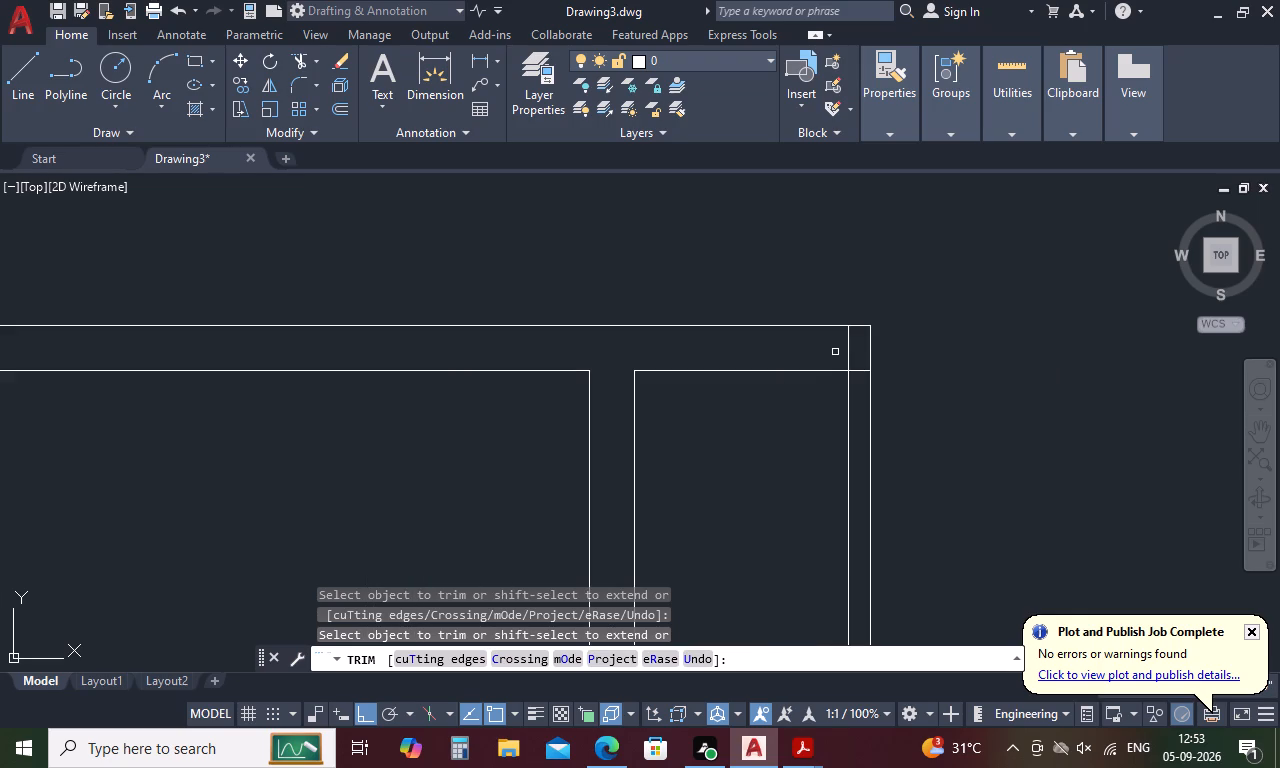
{"action": "left_click_drag", "start_coordinate": [841, 349], "coordinate": [852, 348]}
{"action": "left_click", "coordinate": [819, 352]}
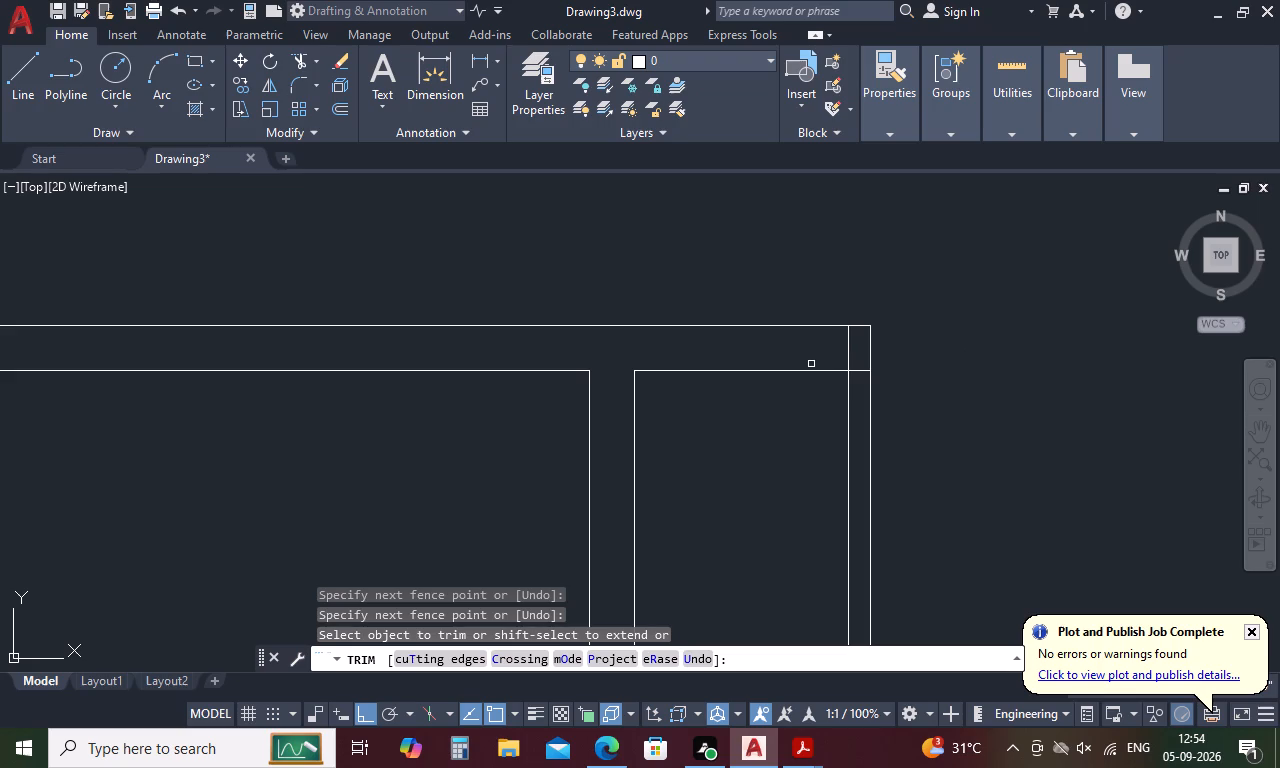
{"action": "left_click", "coordinate": [862, 371]}
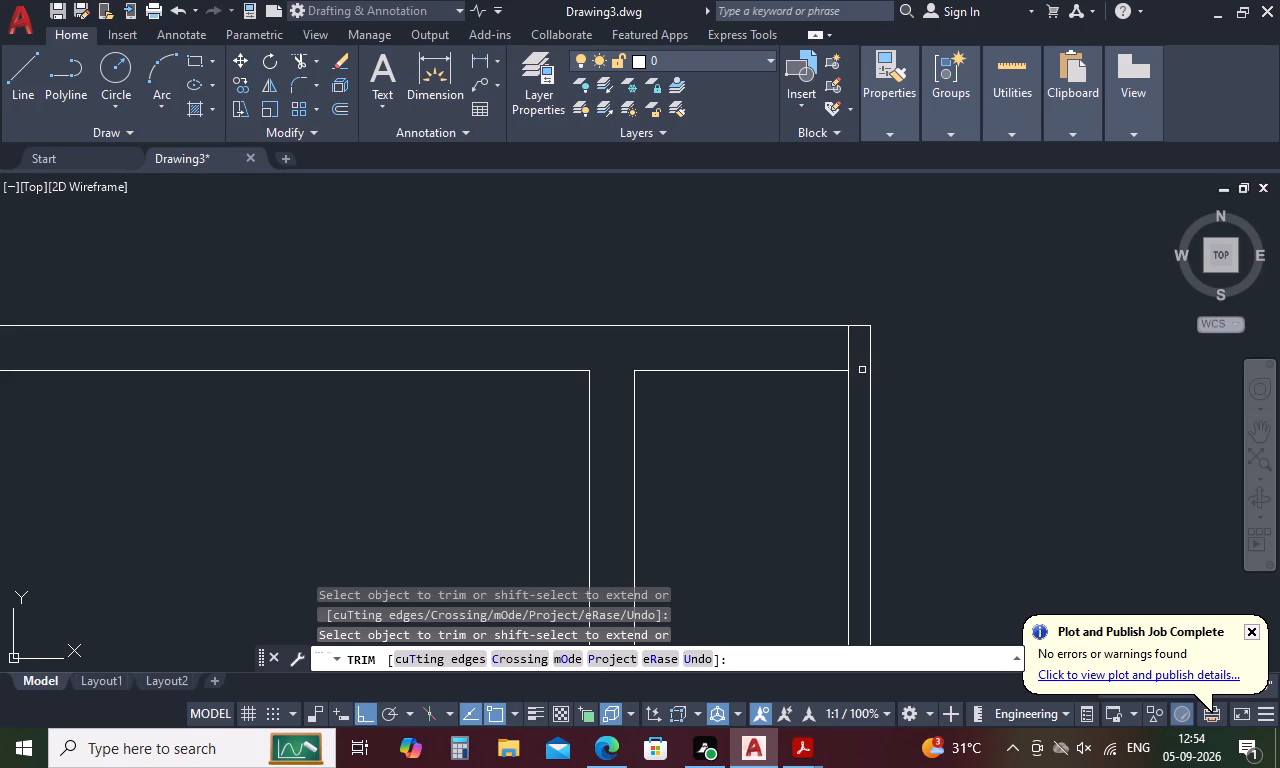
{"action": "key", "text": "Escape"}
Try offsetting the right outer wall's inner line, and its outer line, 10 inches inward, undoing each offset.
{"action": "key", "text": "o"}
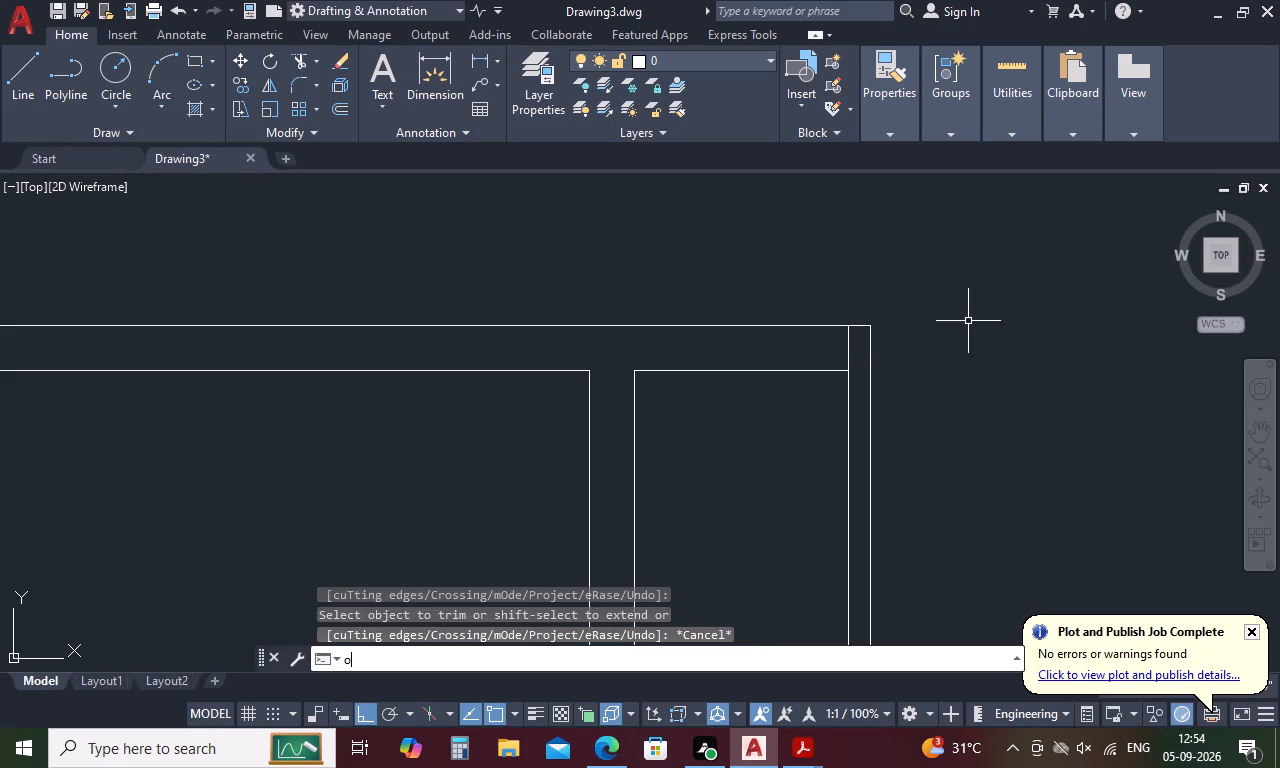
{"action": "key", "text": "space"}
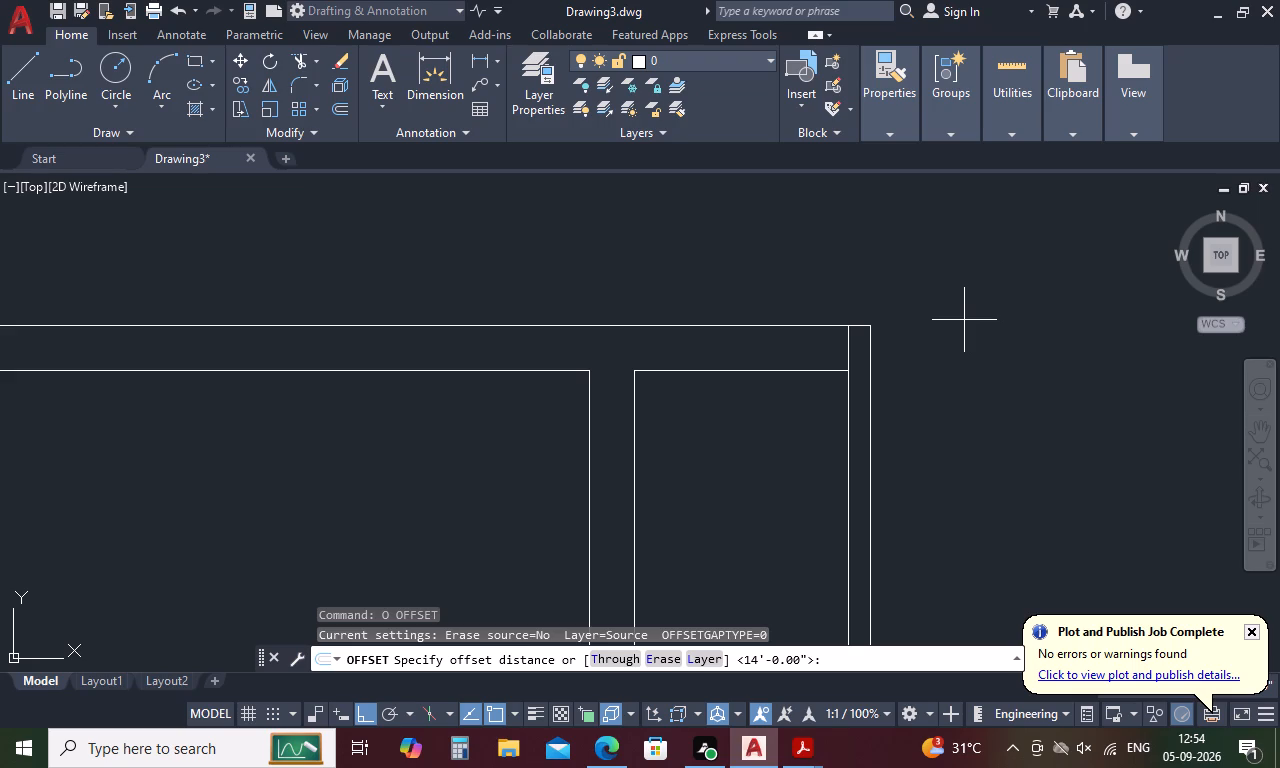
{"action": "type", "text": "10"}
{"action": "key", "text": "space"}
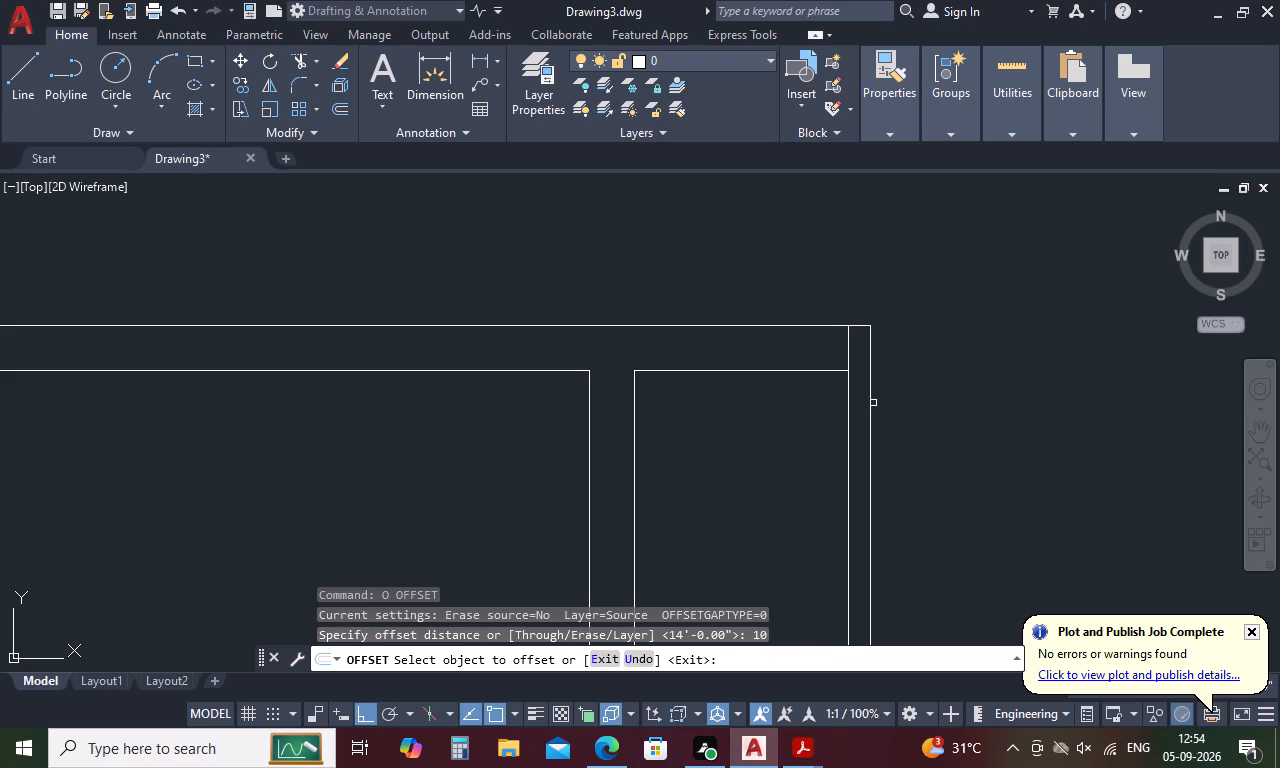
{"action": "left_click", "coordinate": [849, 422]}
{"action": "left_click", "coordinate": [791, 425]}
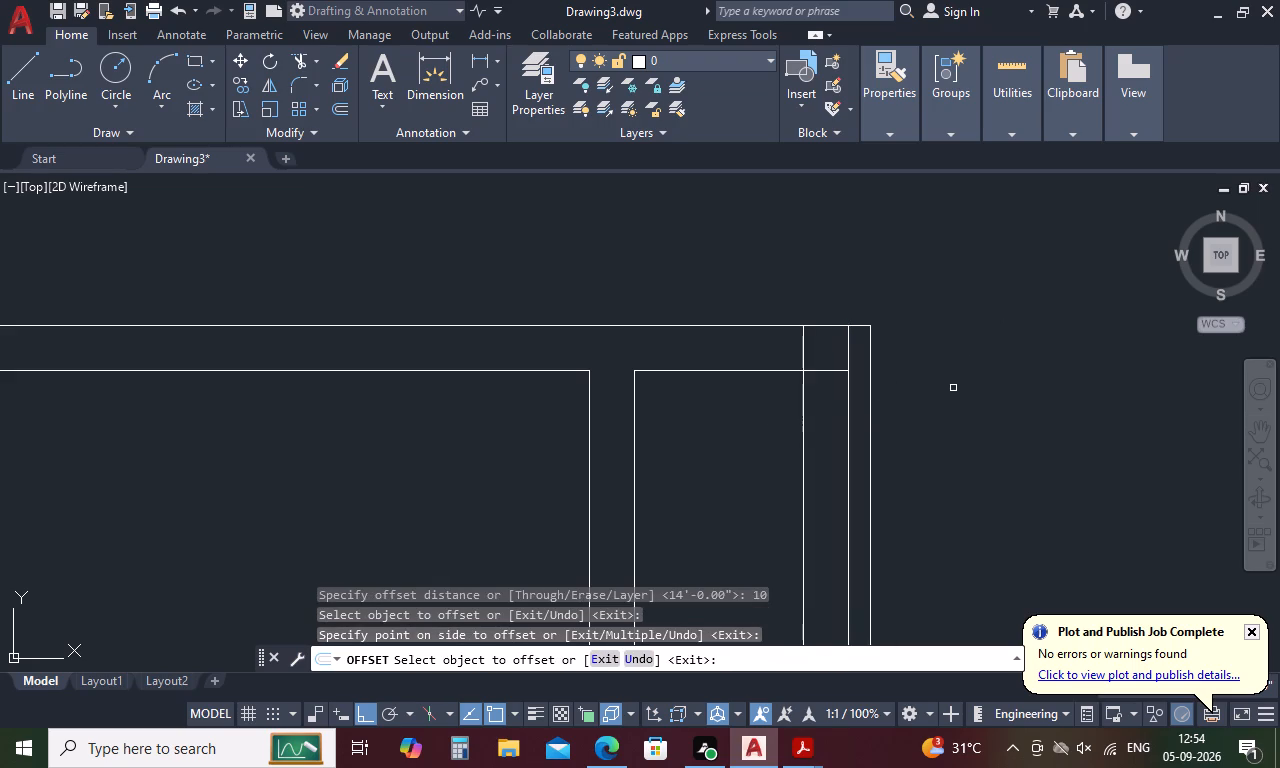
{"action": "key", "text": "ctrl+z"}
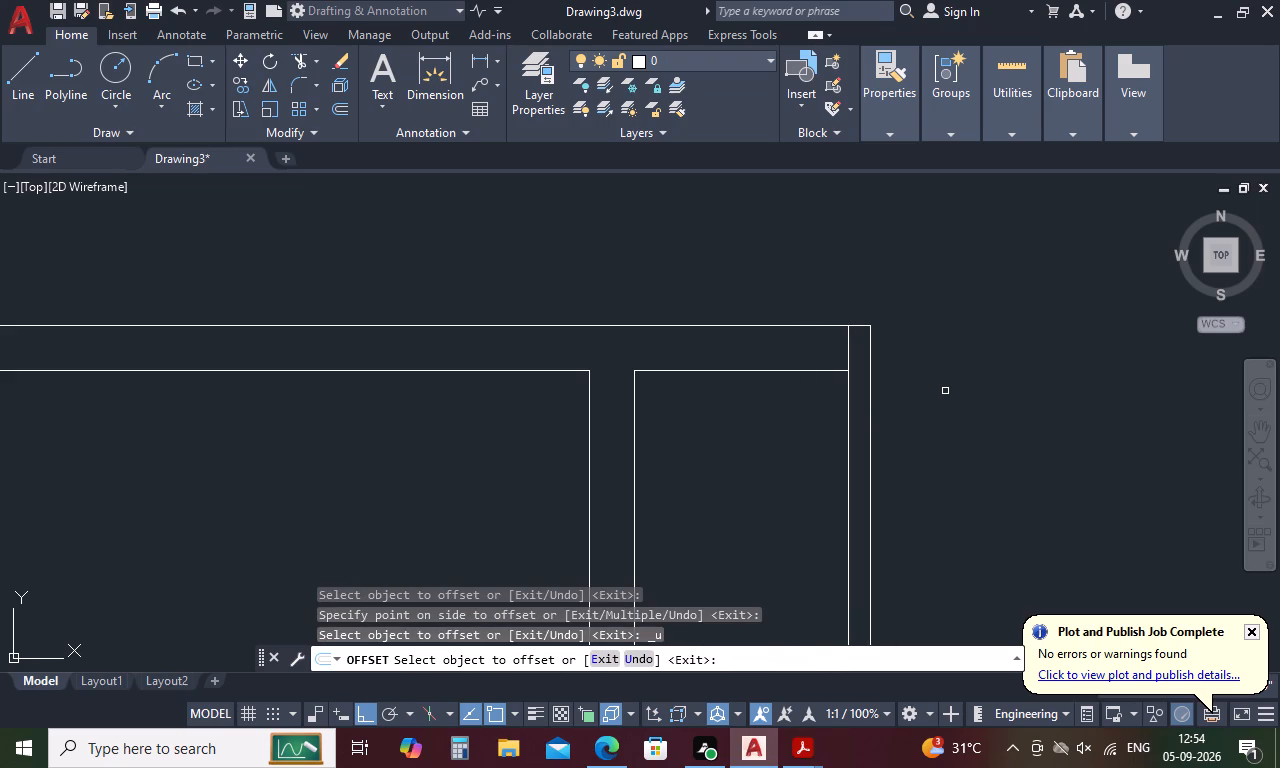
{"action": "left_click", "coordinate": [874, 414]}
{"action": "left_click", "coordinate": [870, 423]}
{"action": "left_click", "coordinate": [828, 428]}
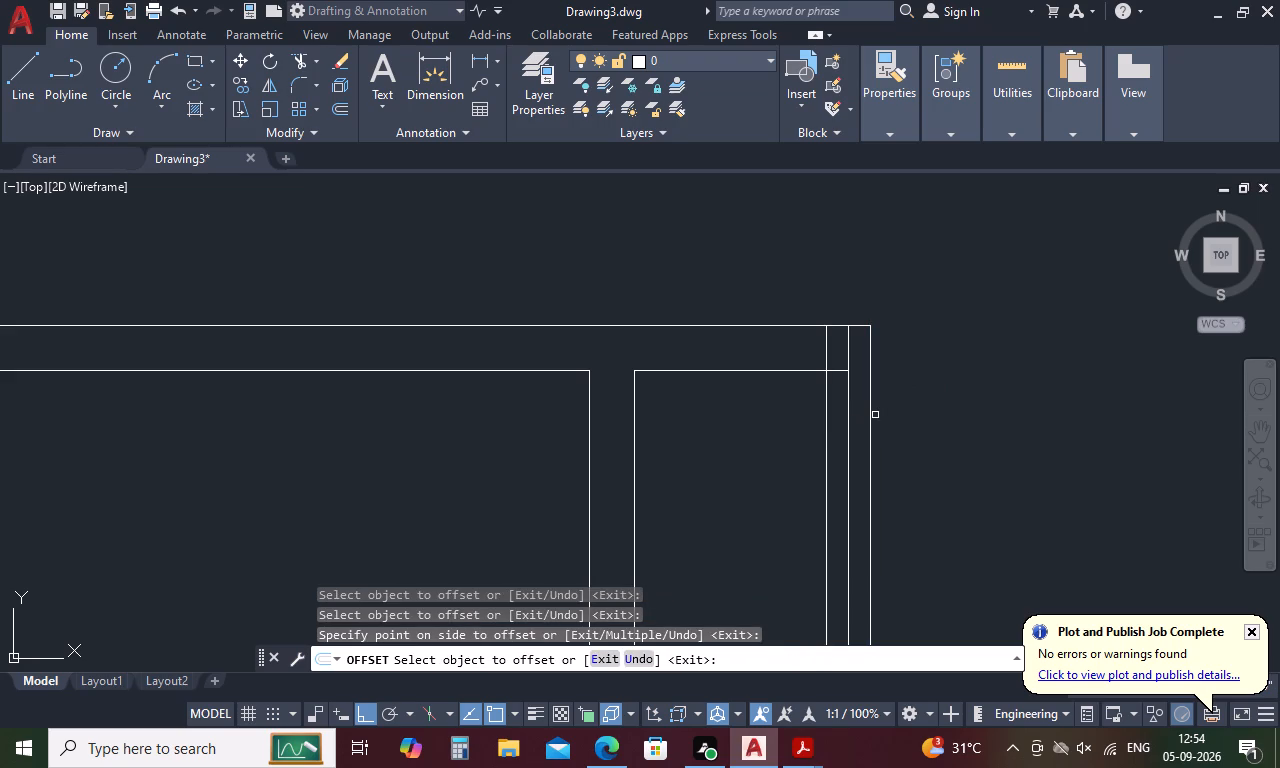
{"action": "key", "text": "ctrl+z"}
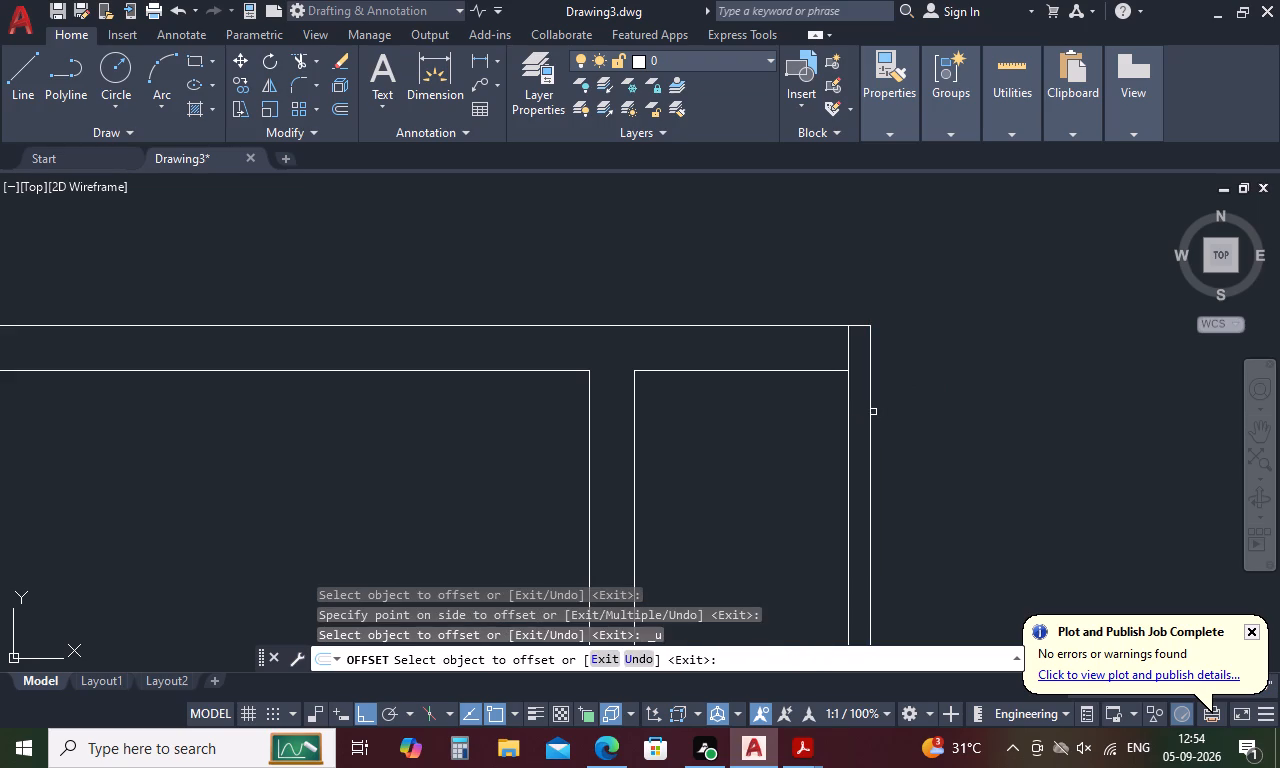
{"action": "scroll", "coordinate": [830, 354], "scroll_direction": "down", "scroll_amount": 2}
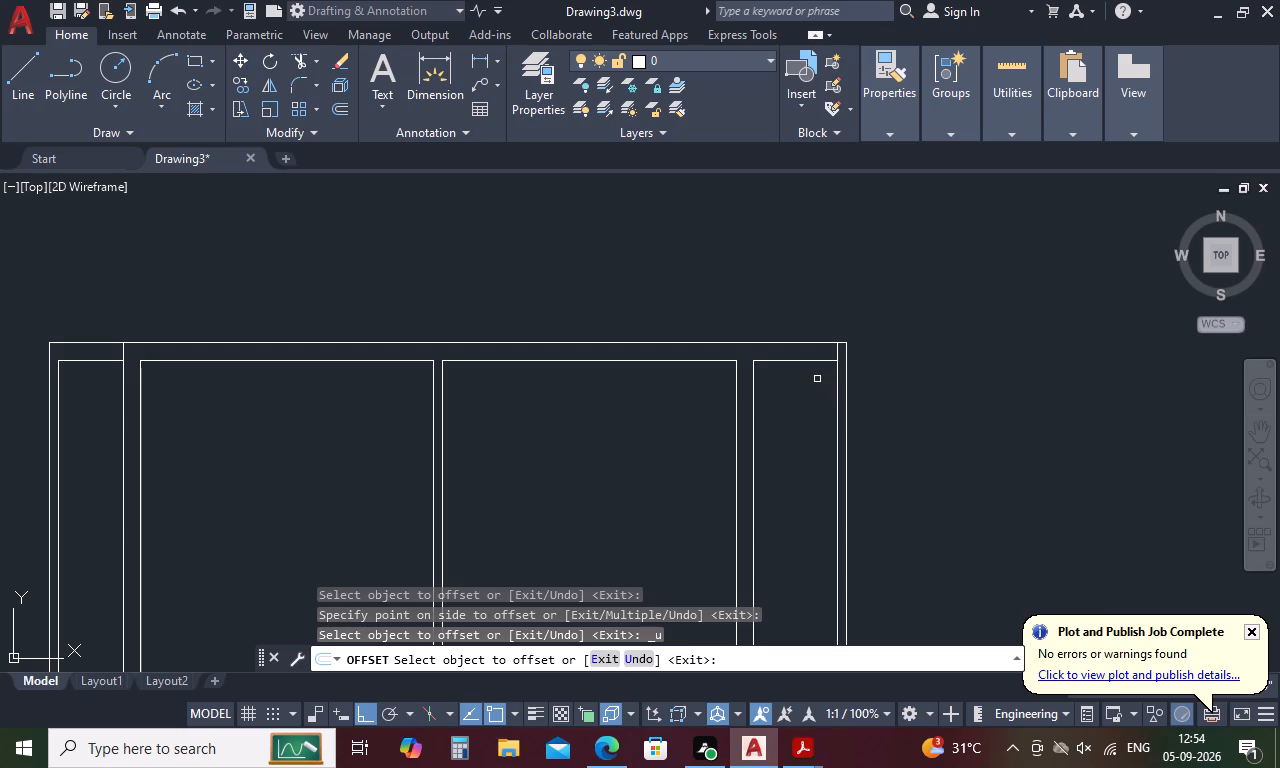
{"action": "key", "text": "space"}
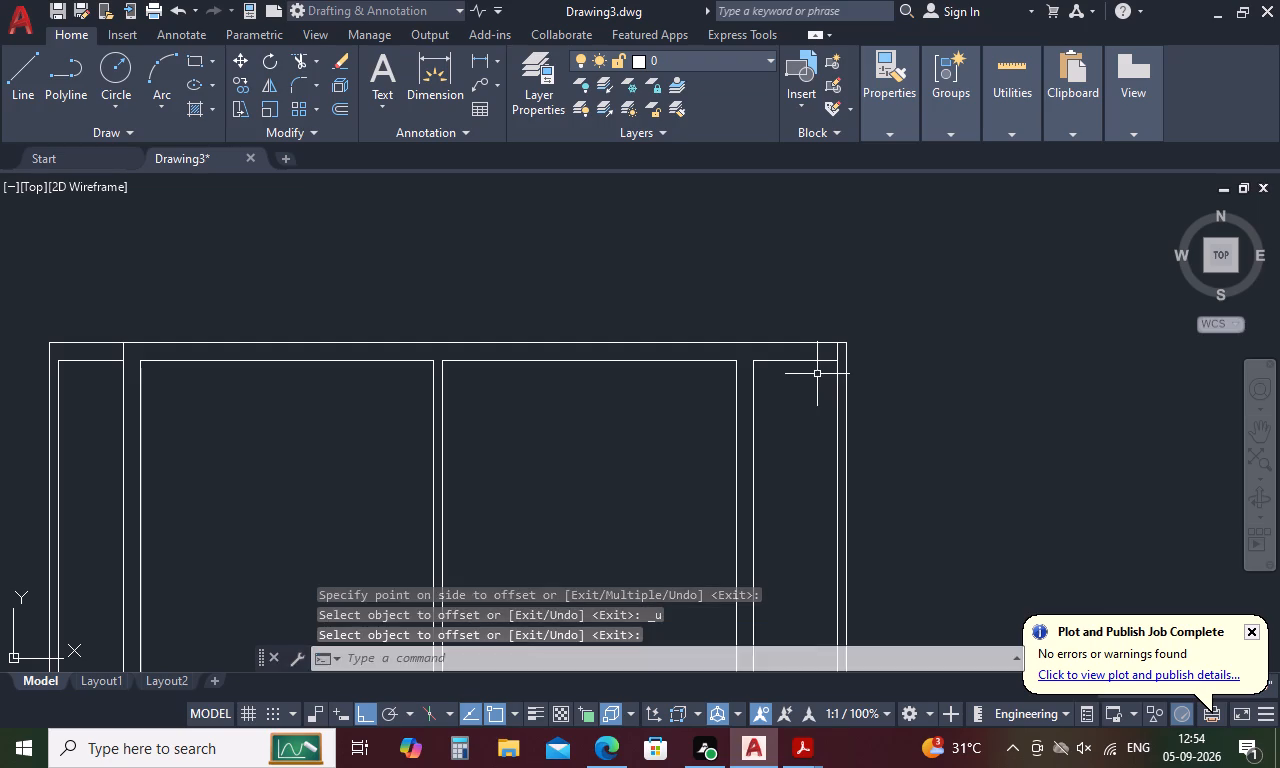
Offset the top wall's inner line 7' downward in the narrow room beside the right outer wall.
{"action": "key", "text": "space"}
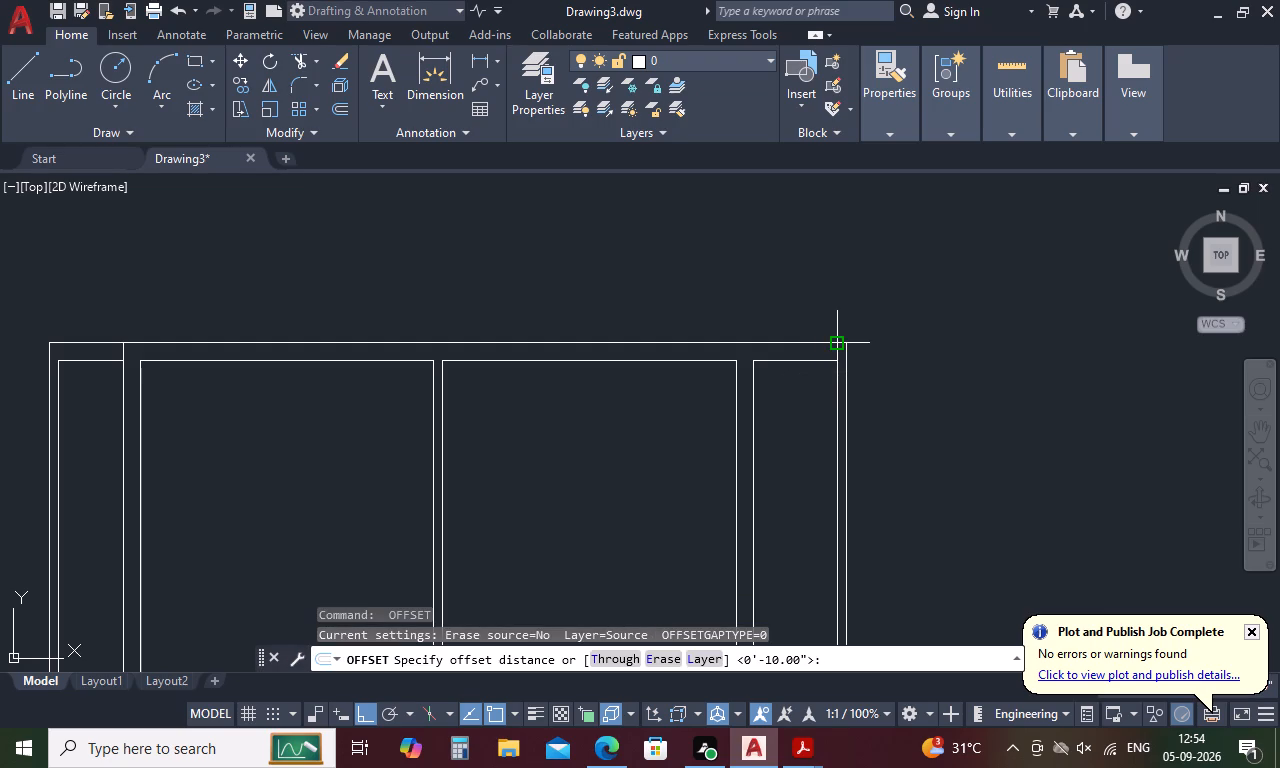
{"action": "scroll", "coordinate": [837, 335], "scroll_direction": "up", "scroll_amount": 1}
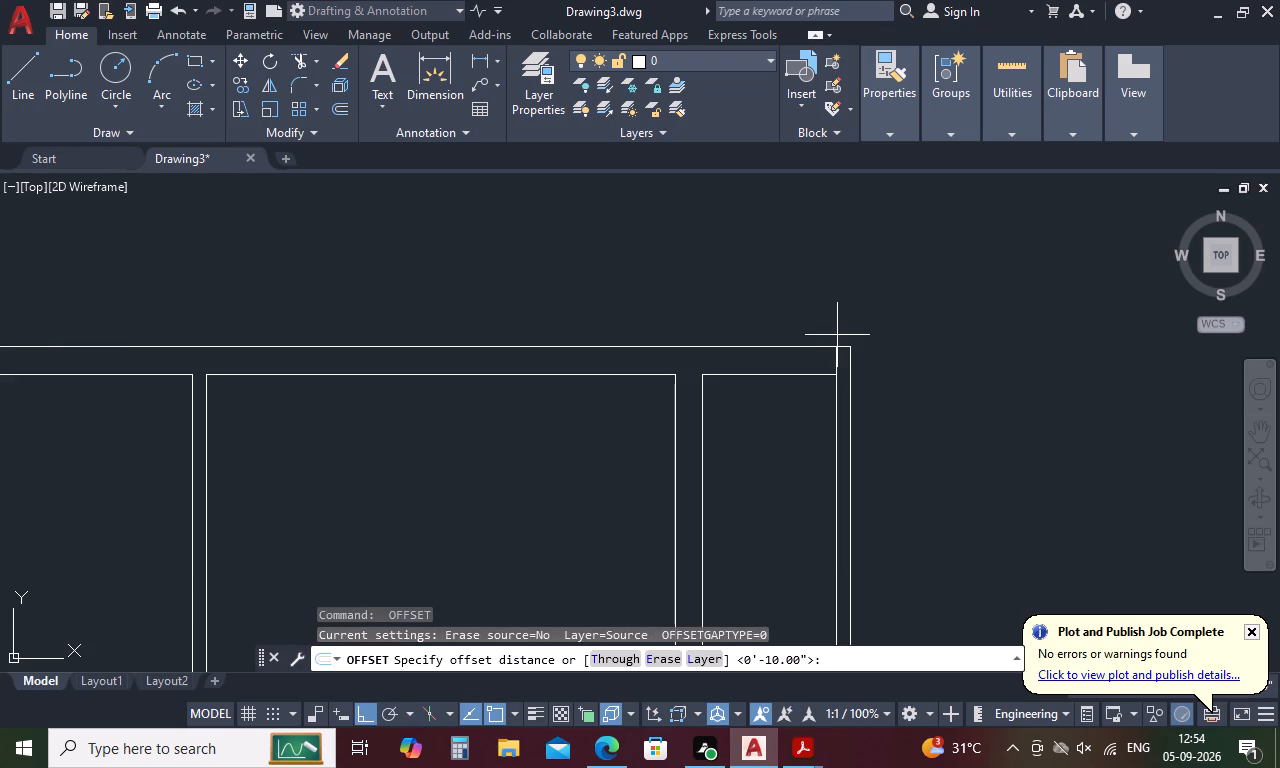
{"action": "type", "text": "7'"}
{"action": "key", "text": "space"}
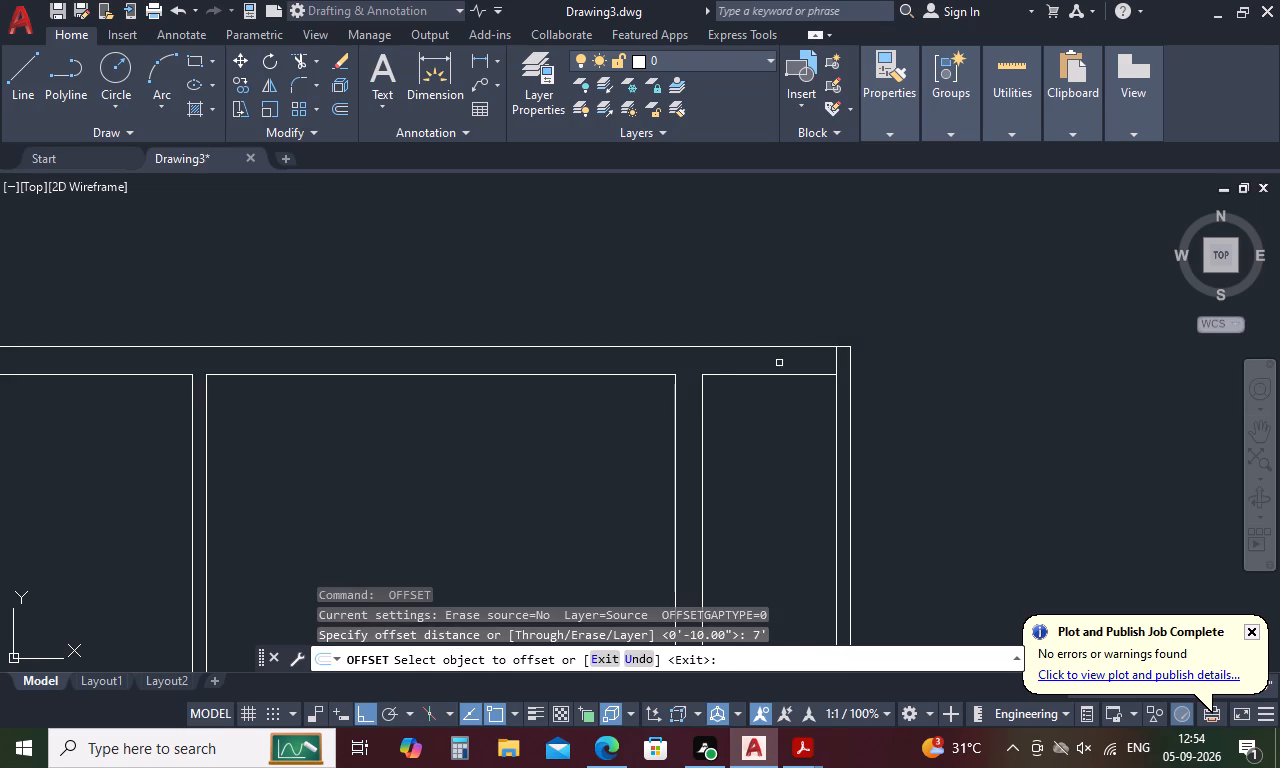
{"action": "left_click", "coordinate": [783, 374]}
{"action": "left_click", "coordinate": [785, 447]}
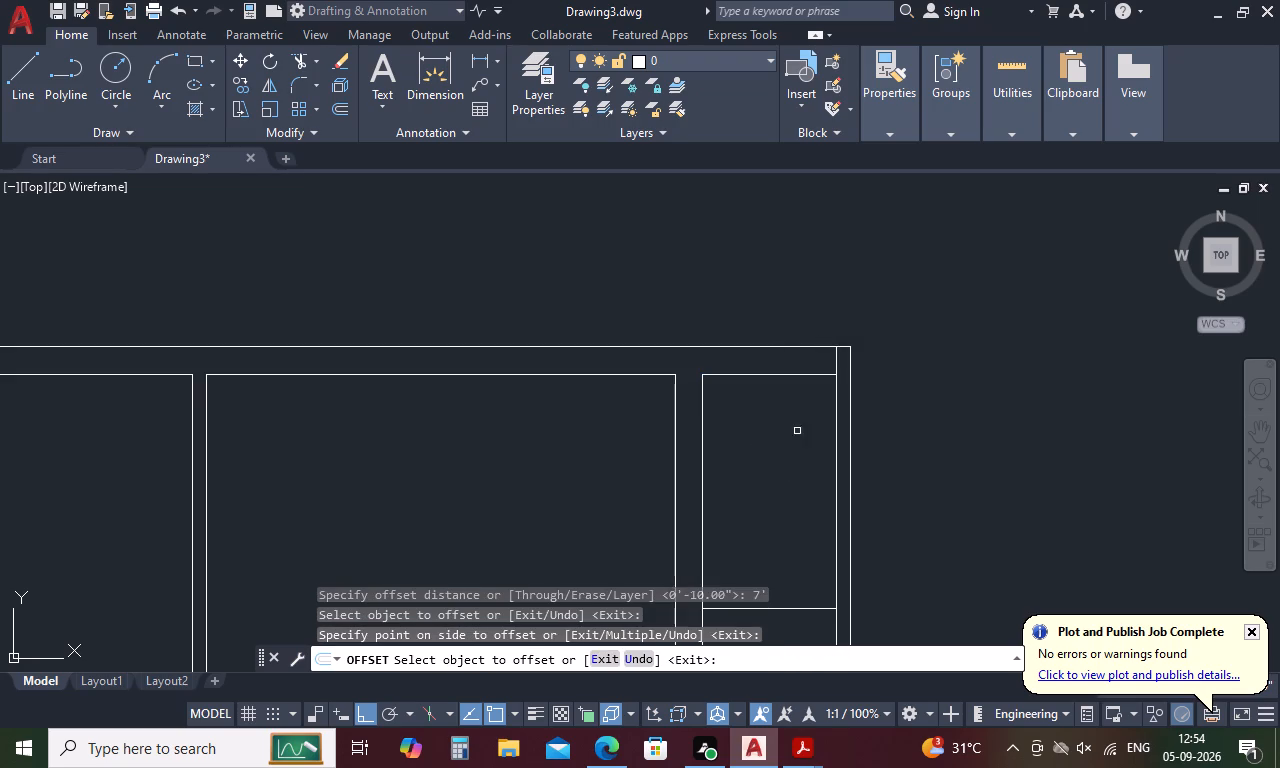
{"action": "scroll", "coordinate": [804, 425], "scroll_direction": "down", "scroll_amount": 3}
{"action": "key", "text": "Escape"}
Extend the narrow right room's new horizontal line to the right outer wall's outer line.
{"action": "scroll", "coordinate": [806, 486], "scroll_direction": "up", "scroll_amount": 3}
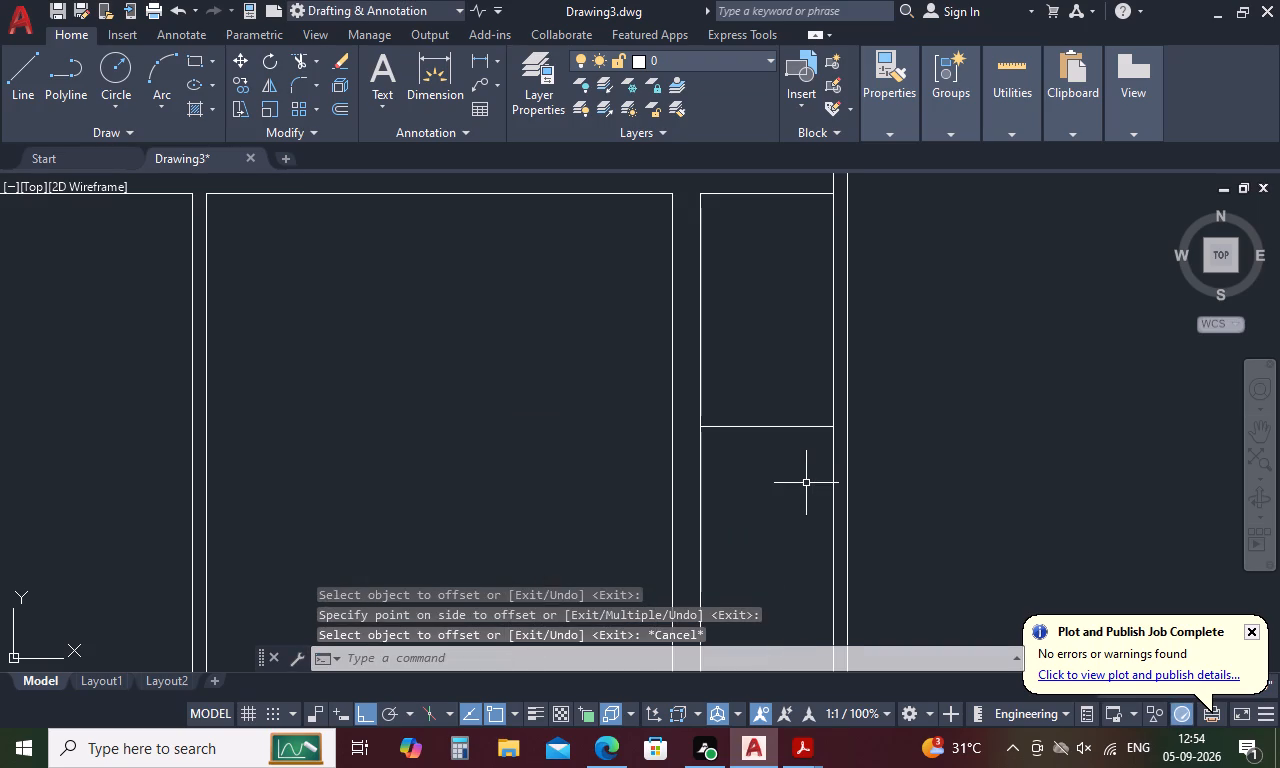
{"action": "key", "text": "e"}
{"action": "type", "text": "x"}
{"action": "key", "text": "space"}
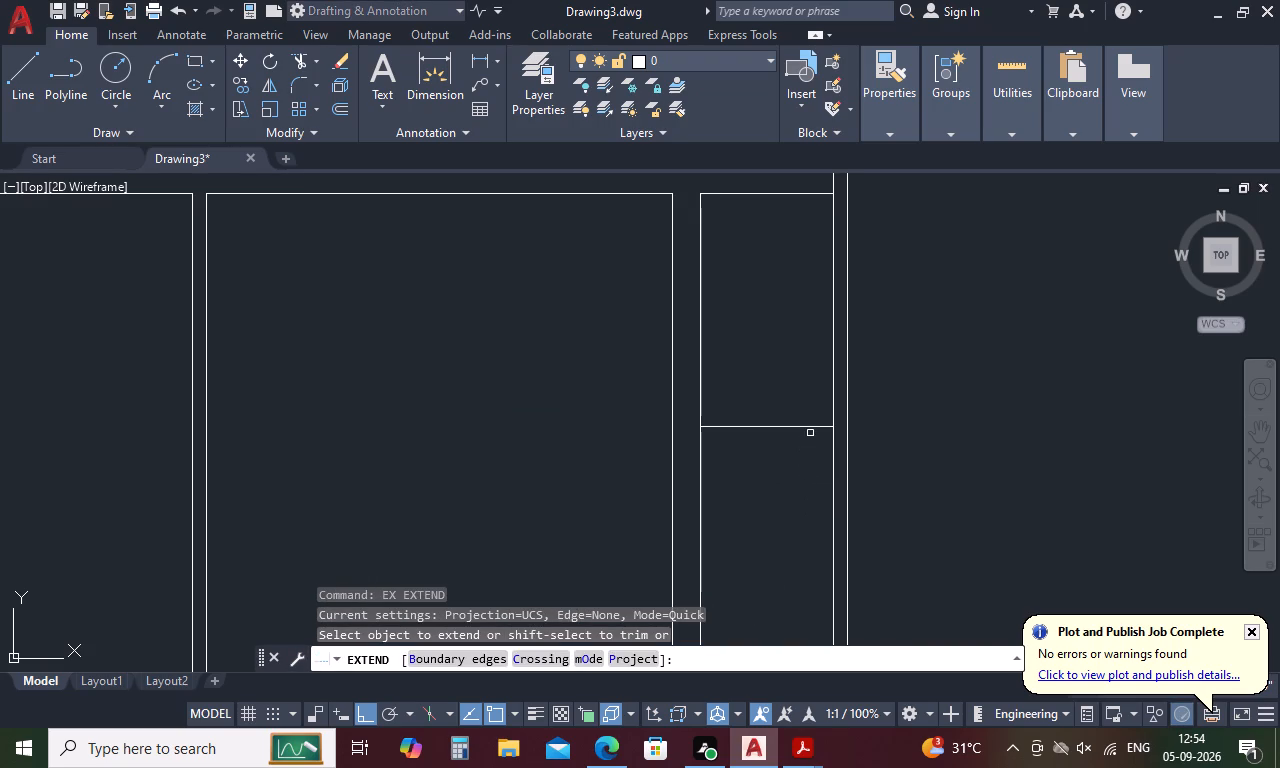
{"action": "left_click", "coordinate": [818, 427]}
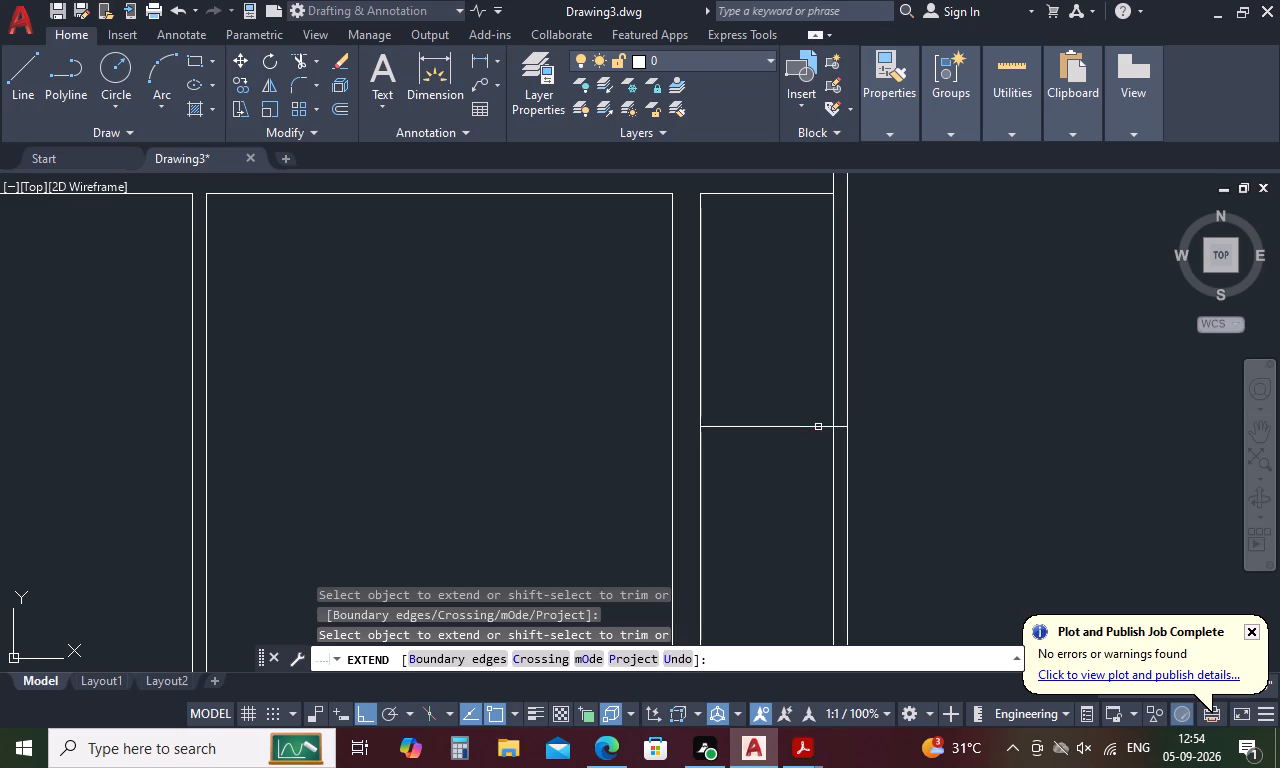
{"action": "scroll", "coordinate": [799, 341], "scroll_direction": "down", "scroll_amount": 1}
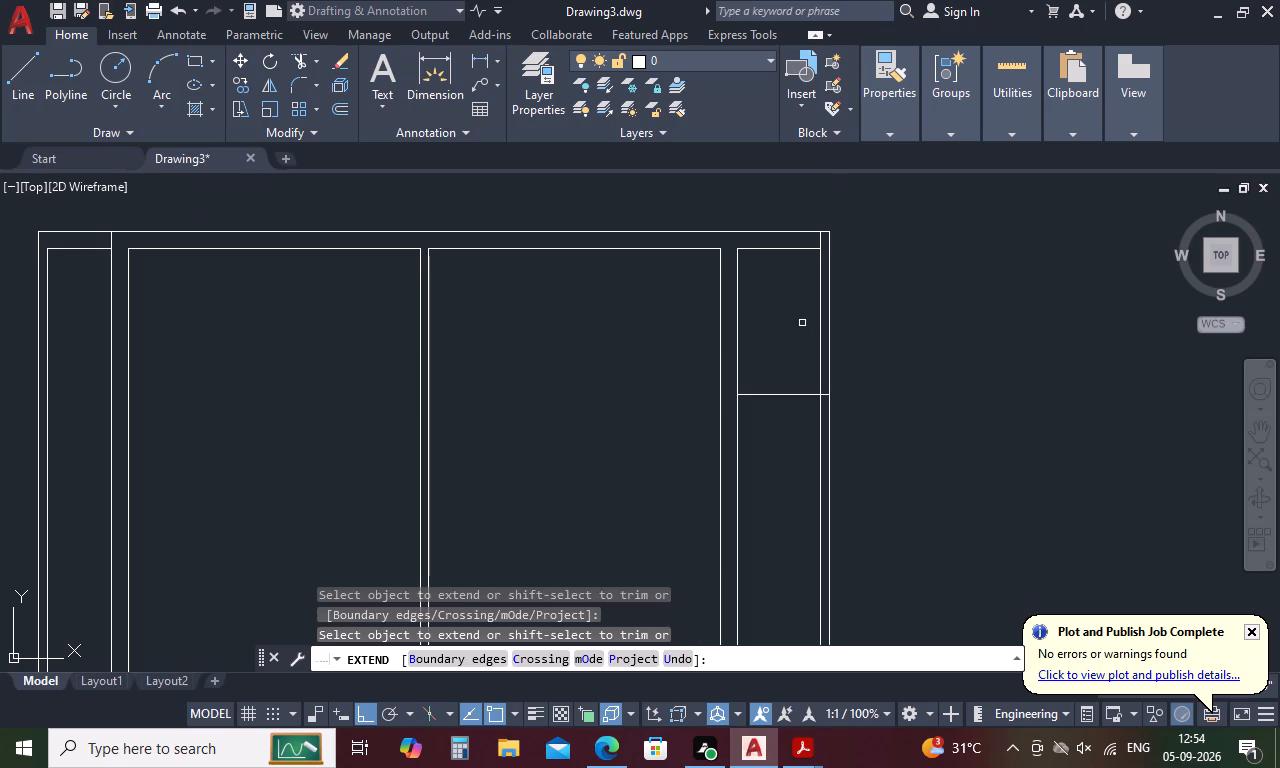
{"action": "key", "text": "Escape"}
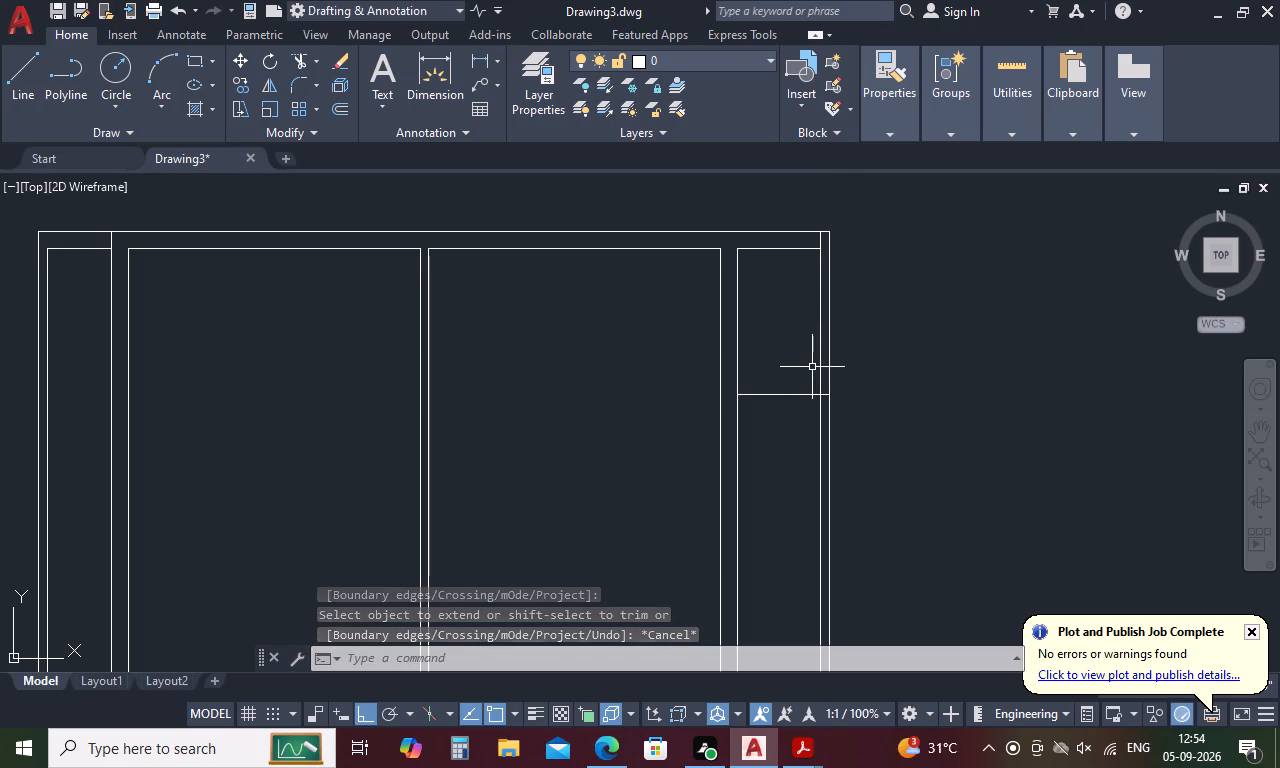
Offset the narrow right room's horizontal line 10 inches downward to form a cross wall.
{"action": "type", "text": "o 10"}
{"action": "key", "text": "space"}
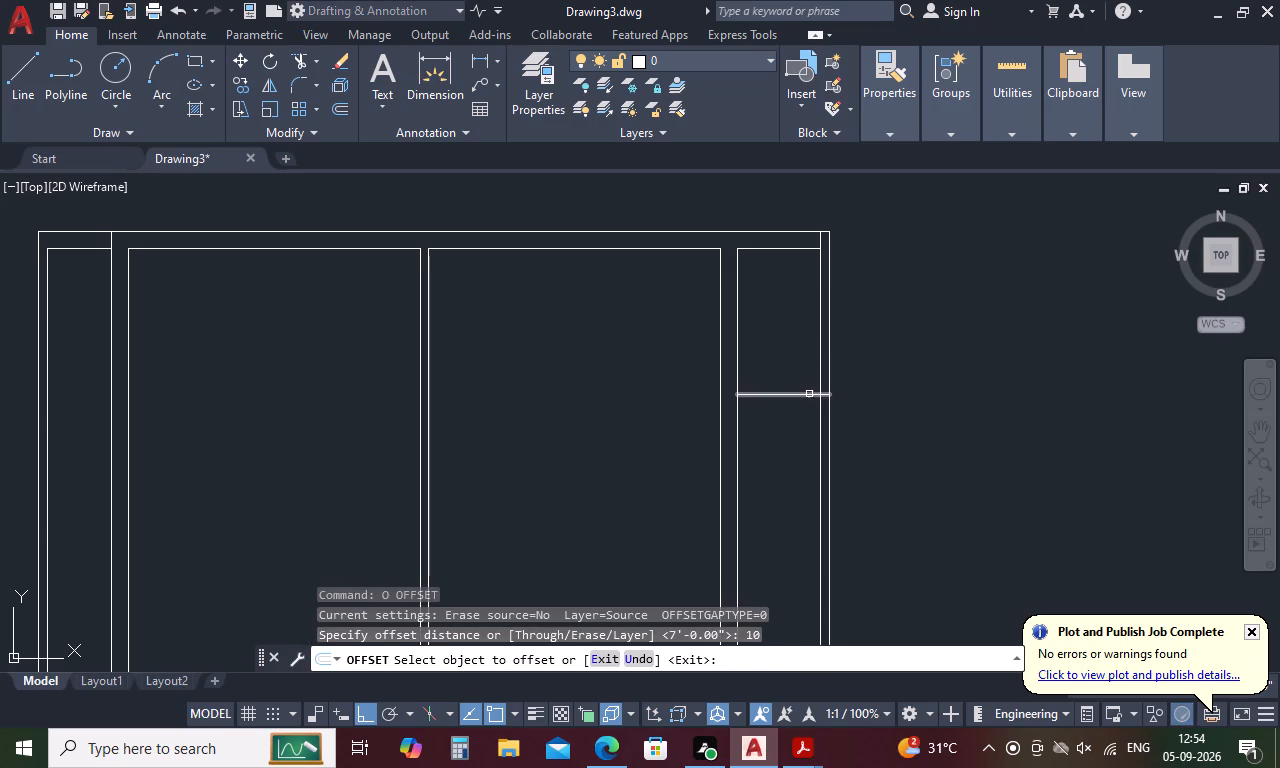
{"action": "left_click", "coordinate": [809, 394]}
{"action": "left_click", "coordinate": [789, 442]}
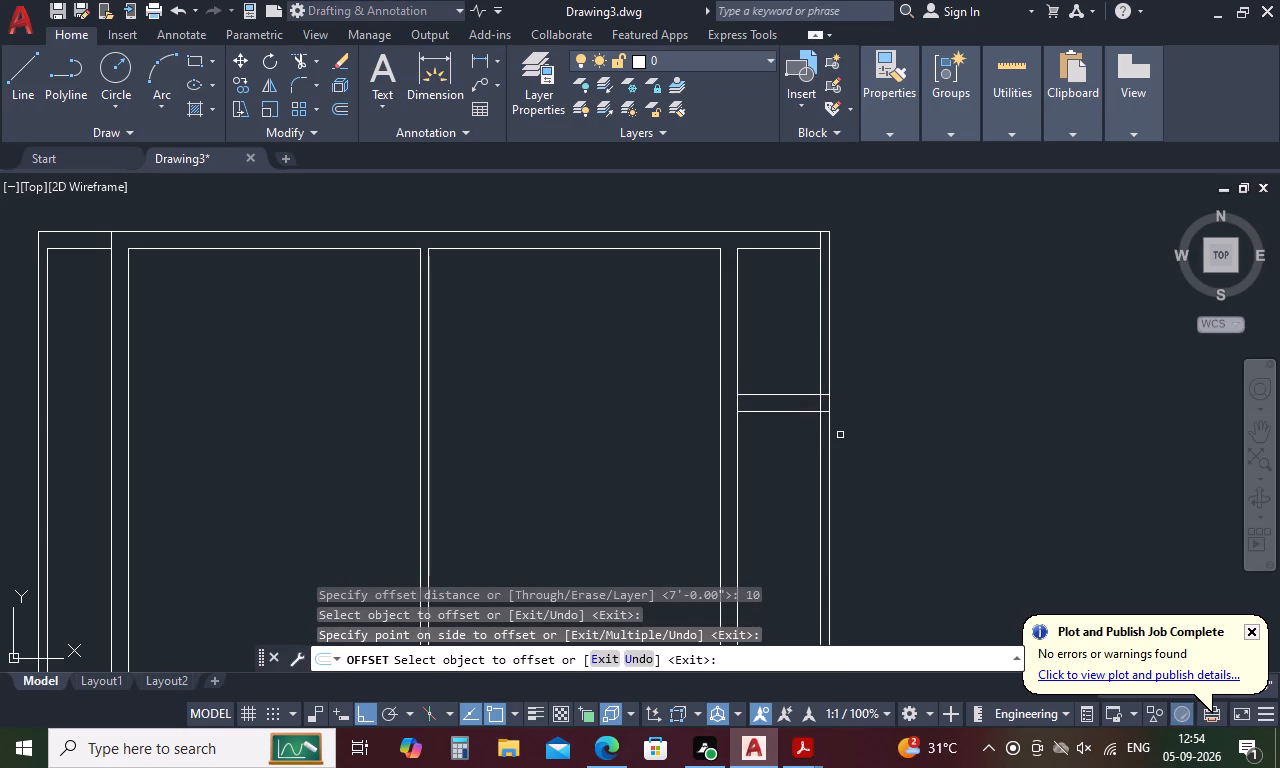
{"action": "key", "text": "Escape"}
Trim the right outer wall's inner line between the two cross-wall lines and above the top wall's inner line.
{"action": "type", "text": "tr"}
{"action": "key", "text": "space"}
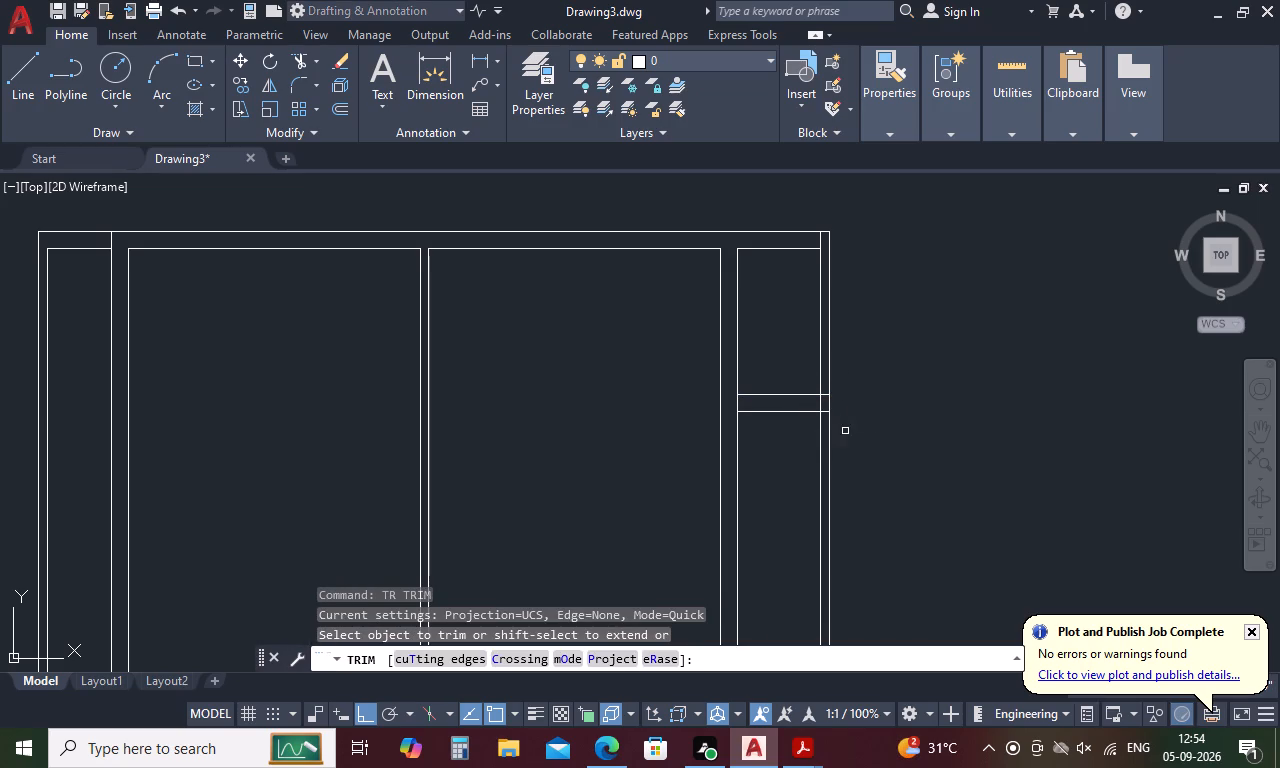
{"action": "left_click", "coordinate": [821, 403]}
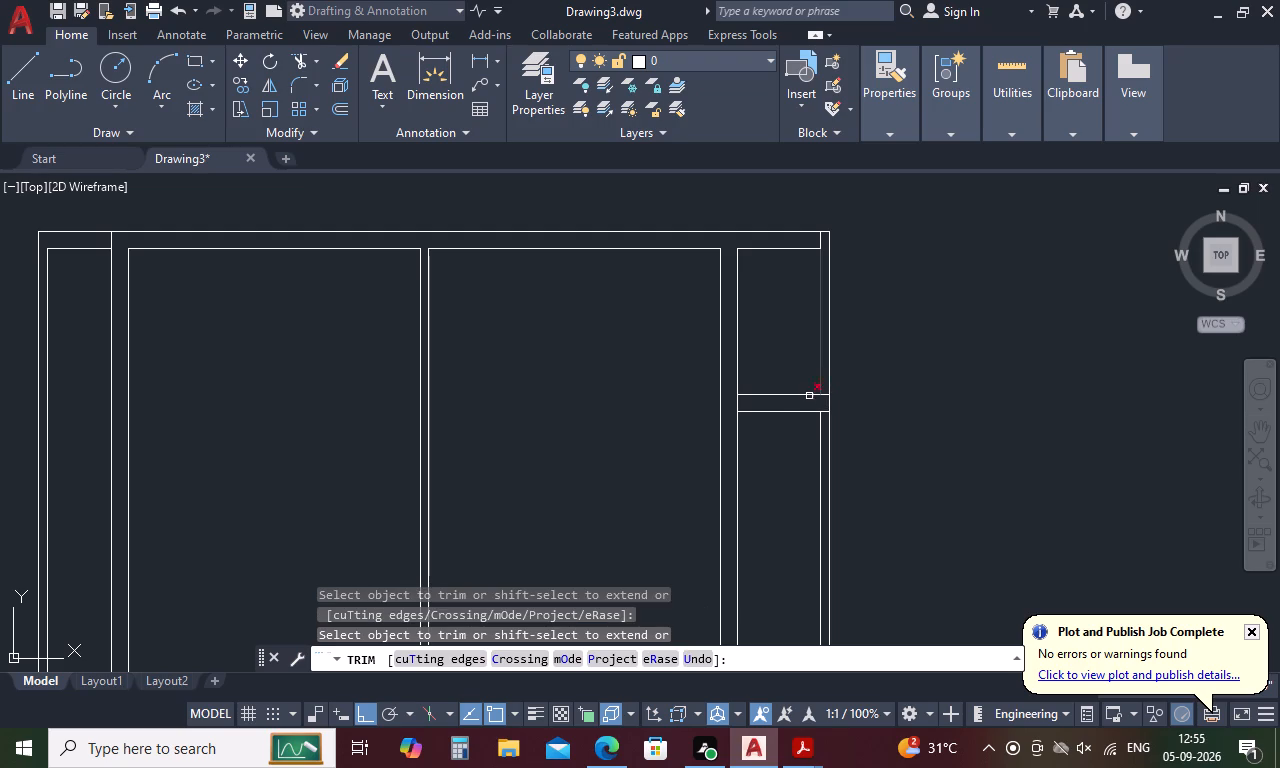
{"action": "left_click", "coordinate": [820, 240]}
{"action": "key", "text": "space"}
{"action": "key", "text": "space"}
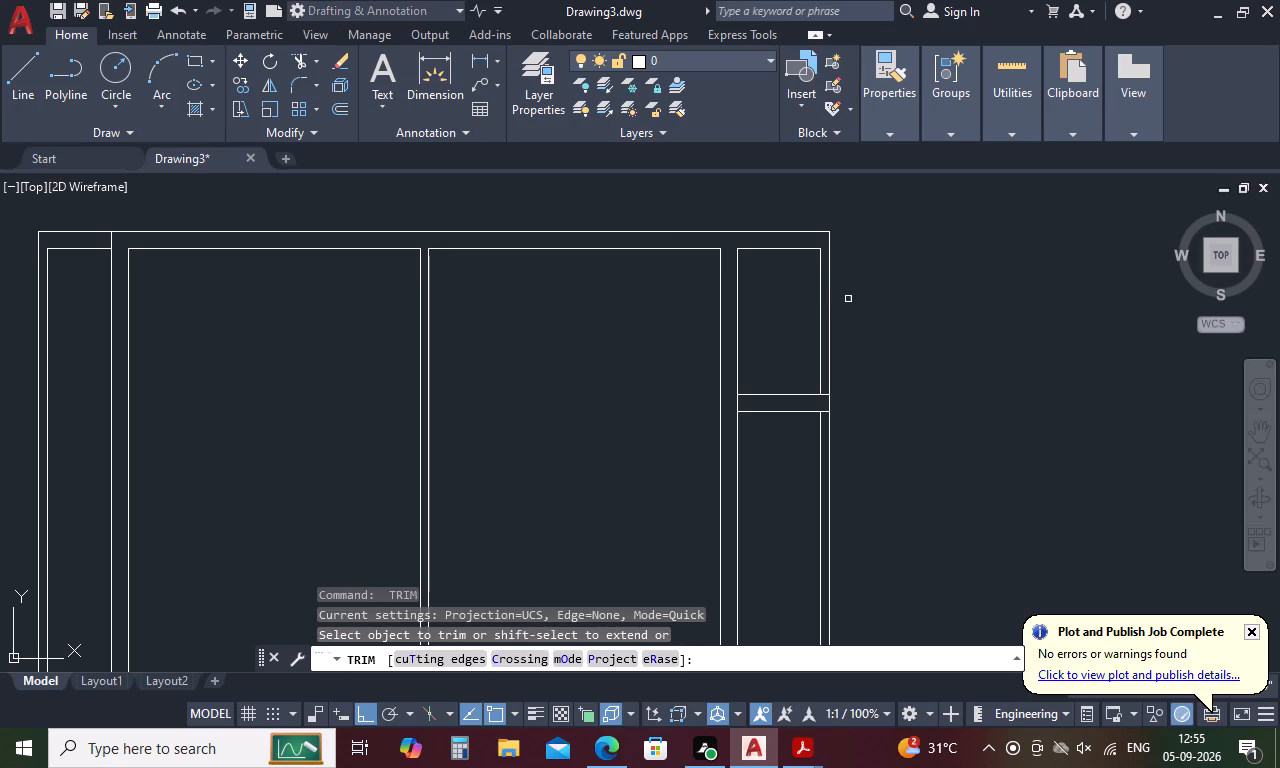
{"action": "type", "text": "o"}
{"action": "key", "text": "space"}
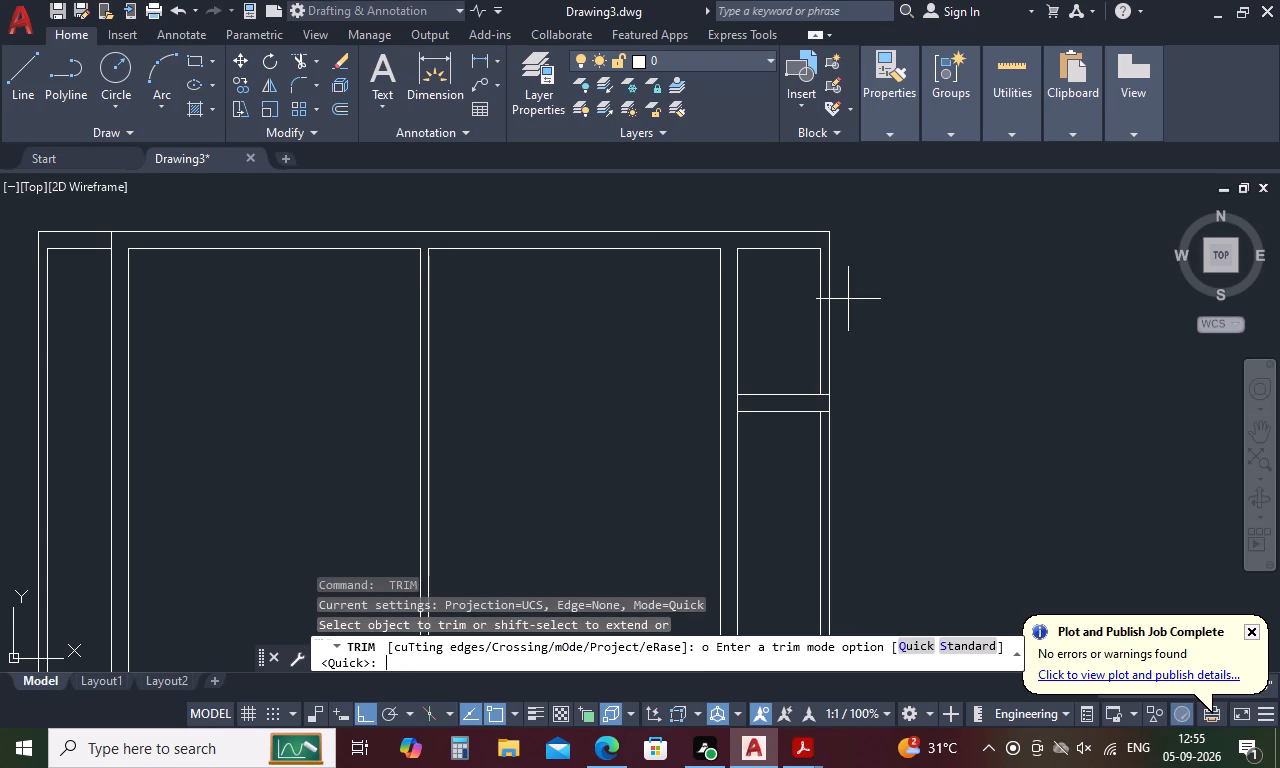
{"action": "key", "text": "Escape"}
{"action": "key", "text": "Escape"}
Offset the right outer wall's inner line above the cross wall 5 inches into the narrow room.
{"action": "key", "text": "o"}
{"action": "key", "text": "space"}
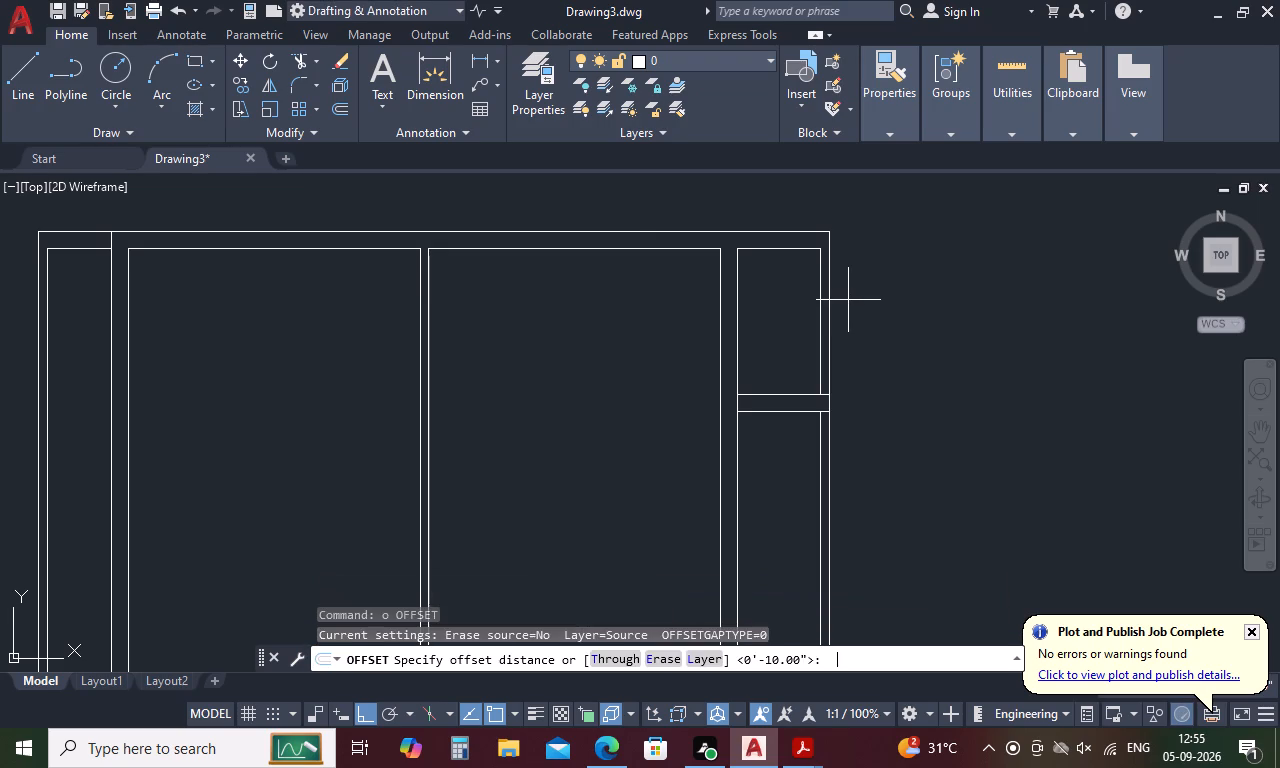
{"action": "type", "text": "5"}
{"action": "key", "text": "space"}
{"action": "left_click", "coordinate": [821, 275]}
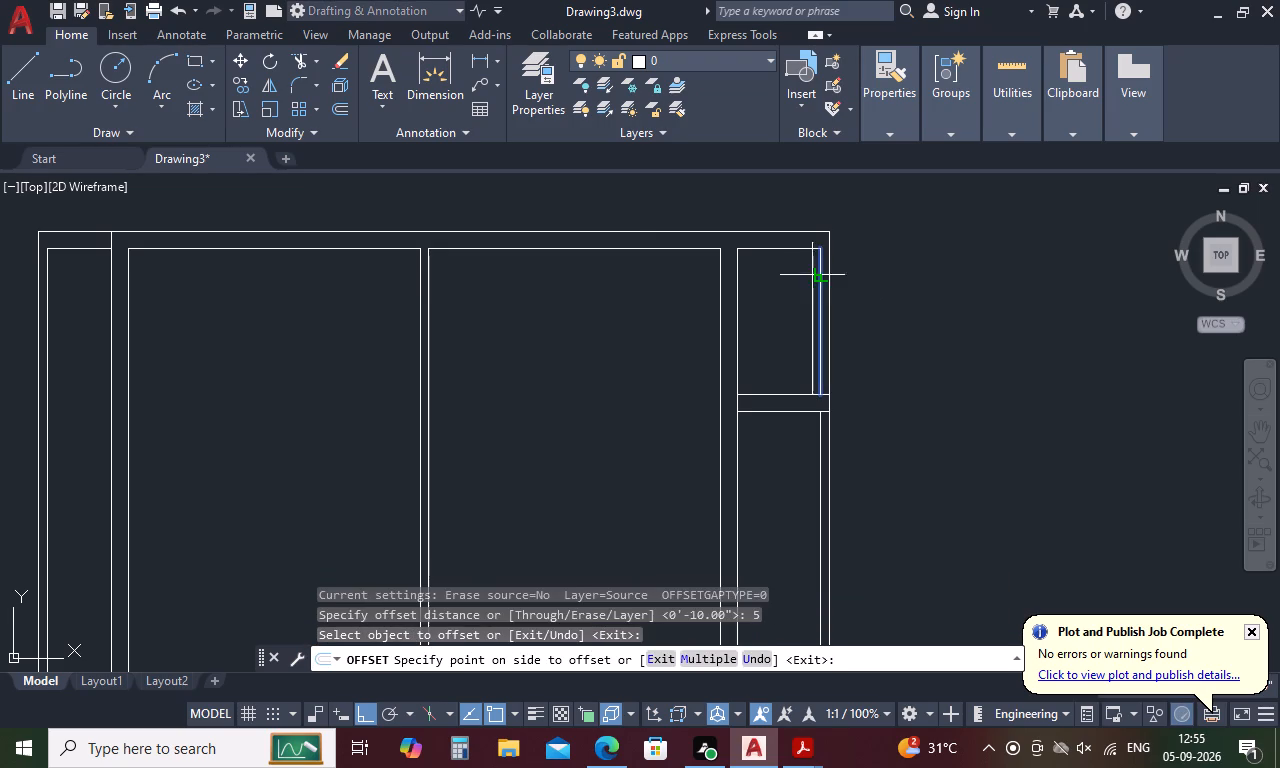
{"action": "left_click", "coordinate": [782, 282]}
{"action": "key", "text": "Escape"}
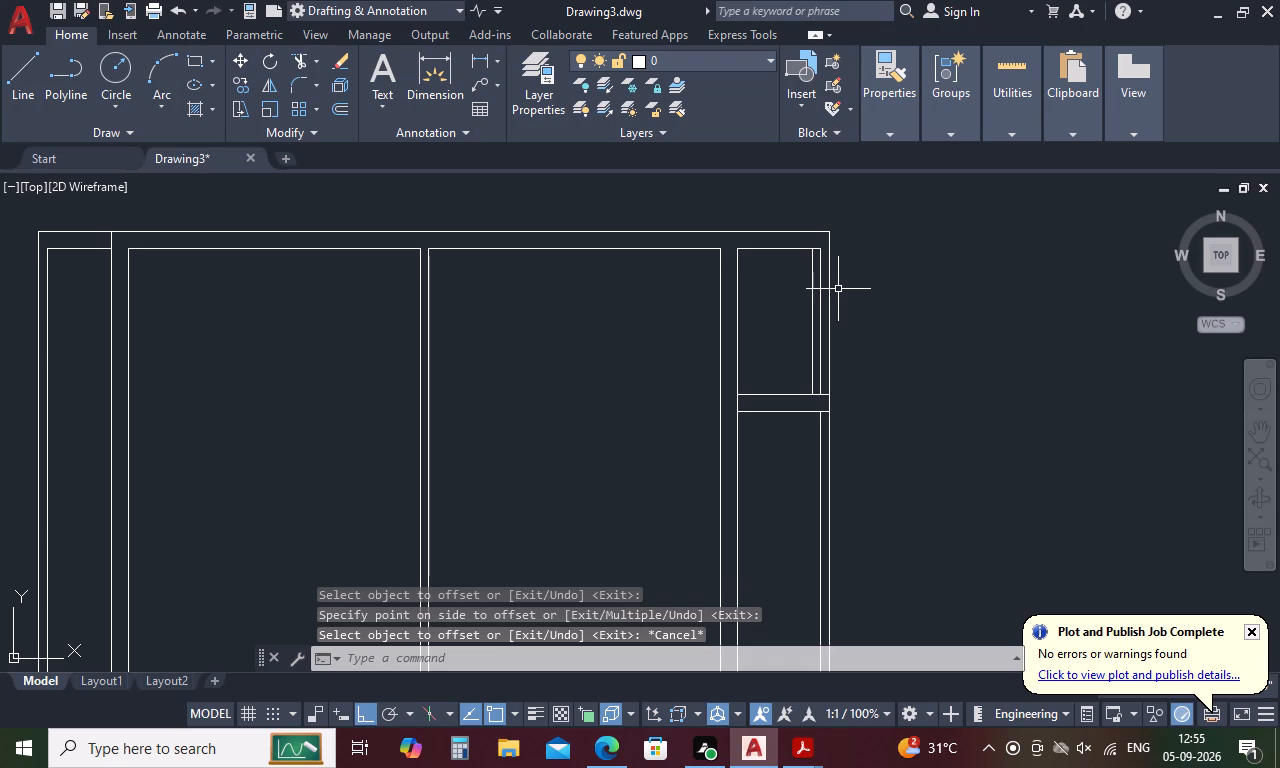
Erase the right outer wall's old inner line above the cross wall, keeping its 5-inch offset copy.
{"action": "left_click", "coordinate": [821, 298]}
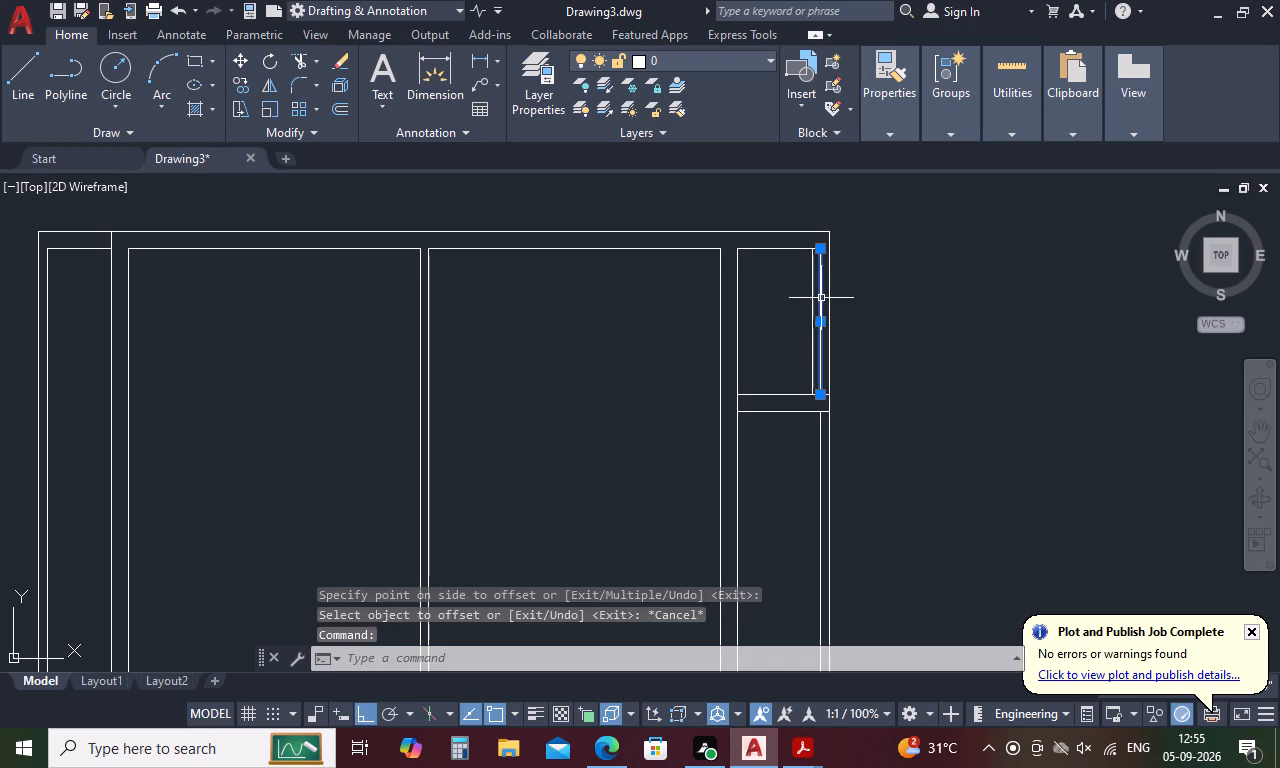
{"action": "key", "text": "Delete"}
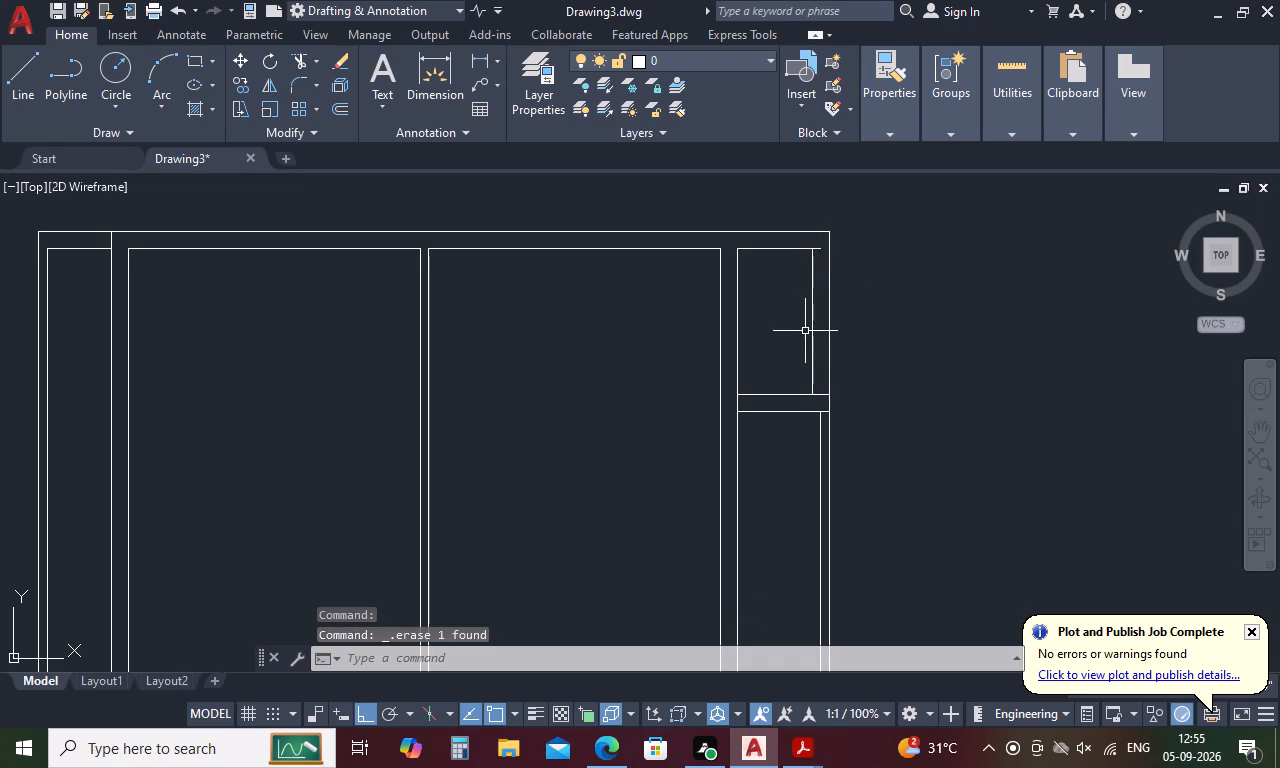
Trim the small upper-right room's horizontal lines past its new right line, and remove its left line above the cross wall.
{"action": "key", "text": "t"}
{"action": "key", "text": "r"}
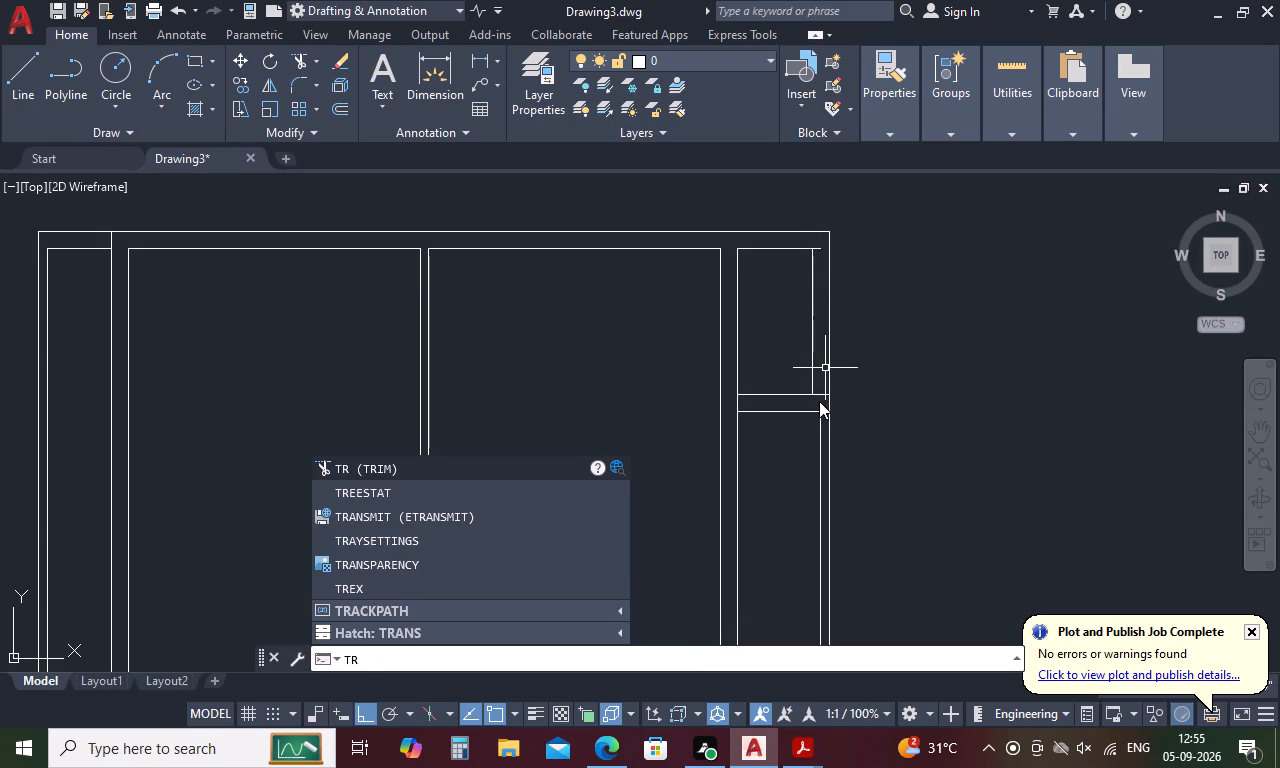
{"action": "key", "text": "space"}
{"action": "left_click", "coordinate": [821, 396]}
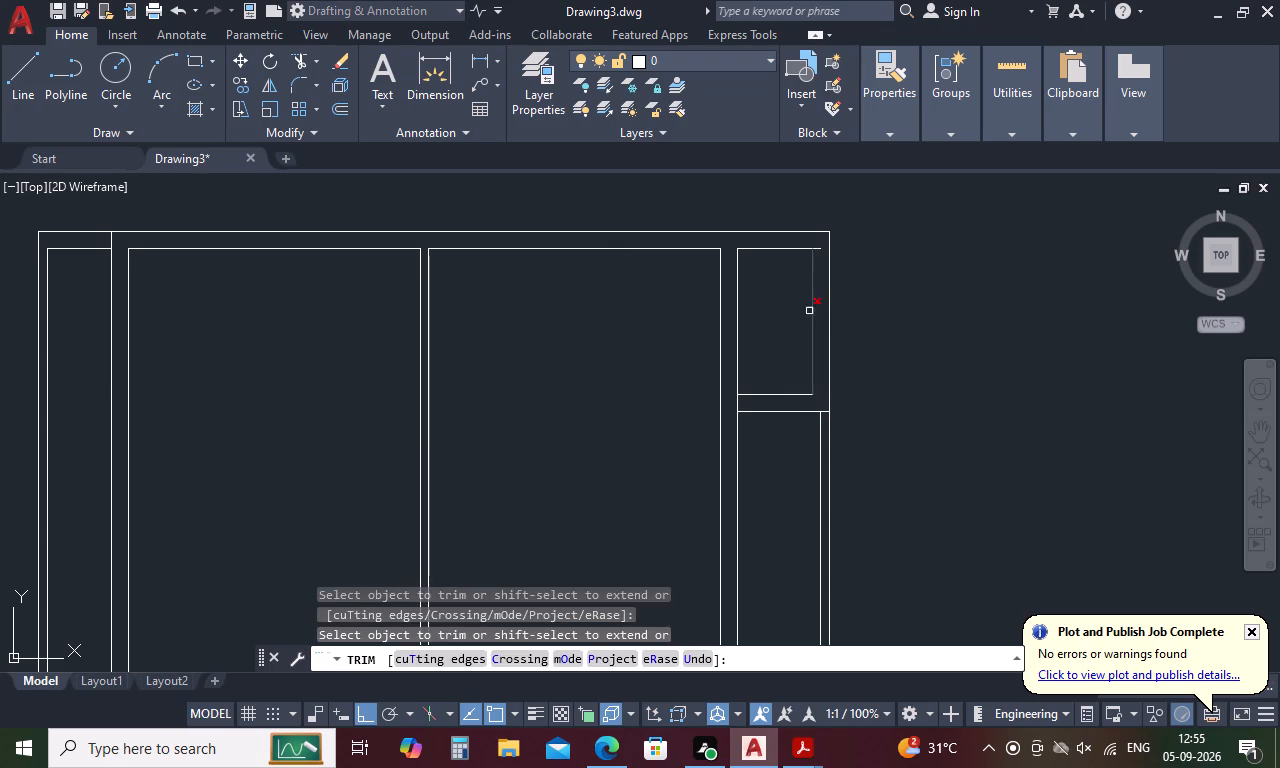
{"action": "left_click", "coordinate": [818, 249]}
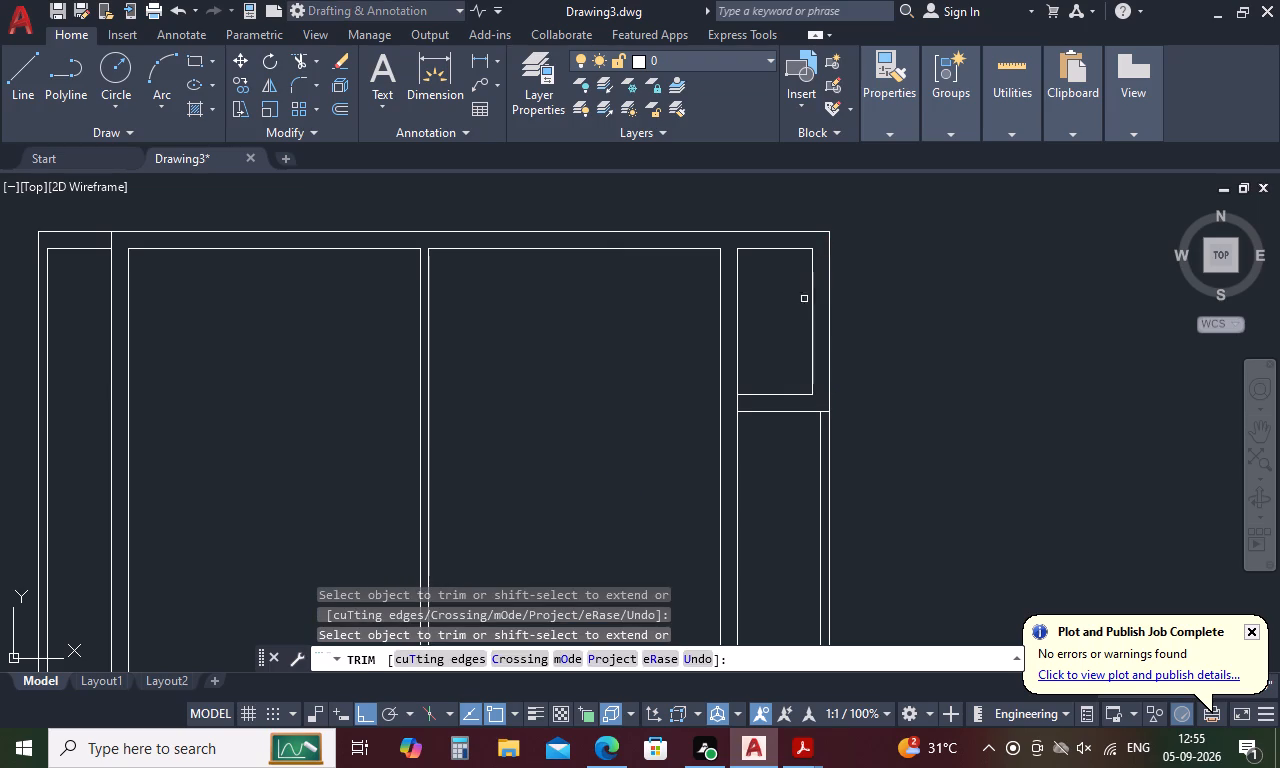
{"action": "left_click", "coordinate": [740, 341]}
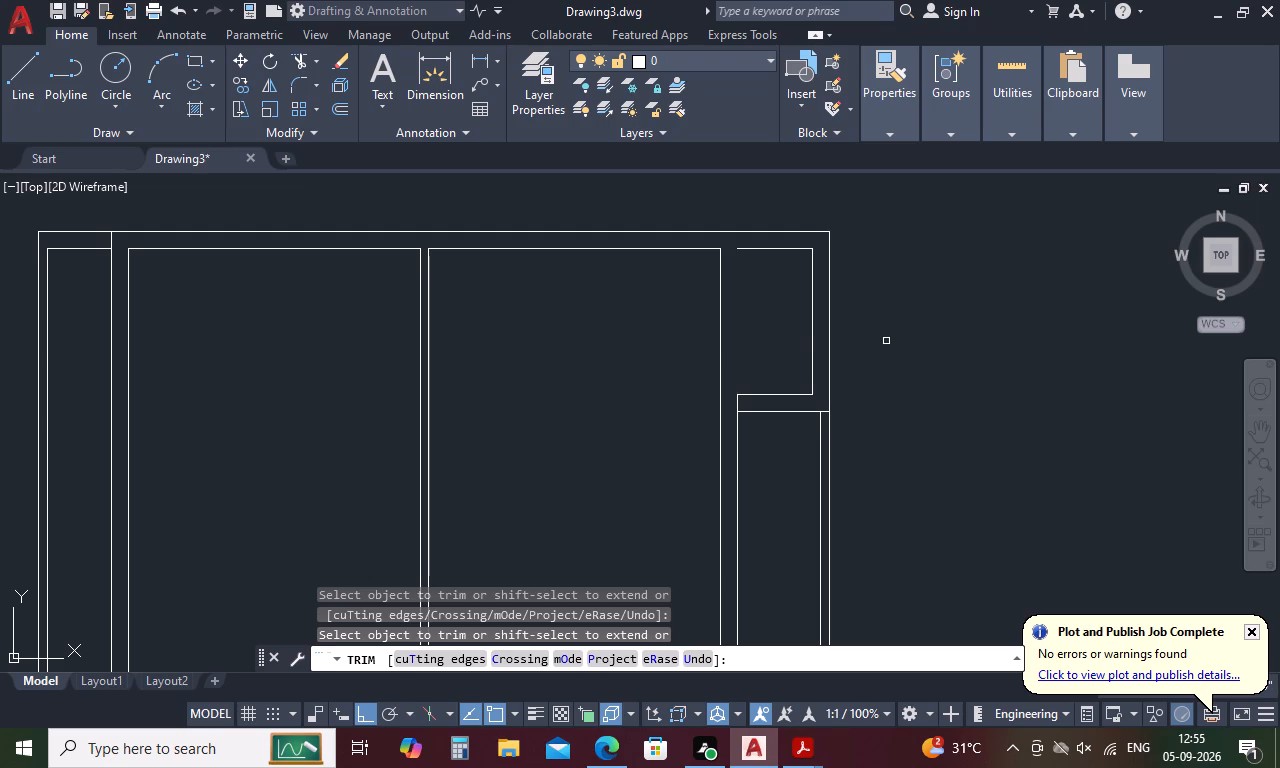
{"action": "key", "text": "Escape"}
Offset the small upper-right room's right line 4' to the left to form its new left side.
{"action": "type", "text": "o"}
{"action": "key", "text": "space"}
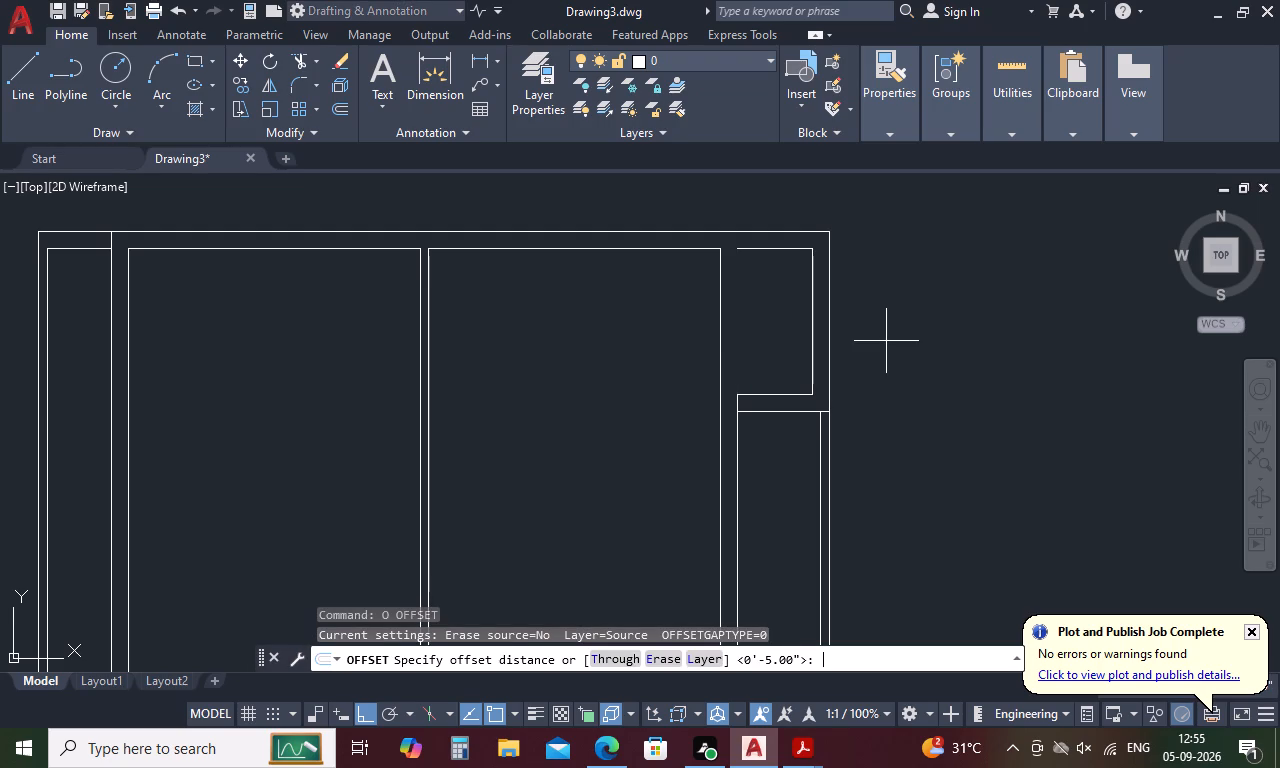
{"action": "type", "text": "4'"}
{"action": "key", "text": "space"}
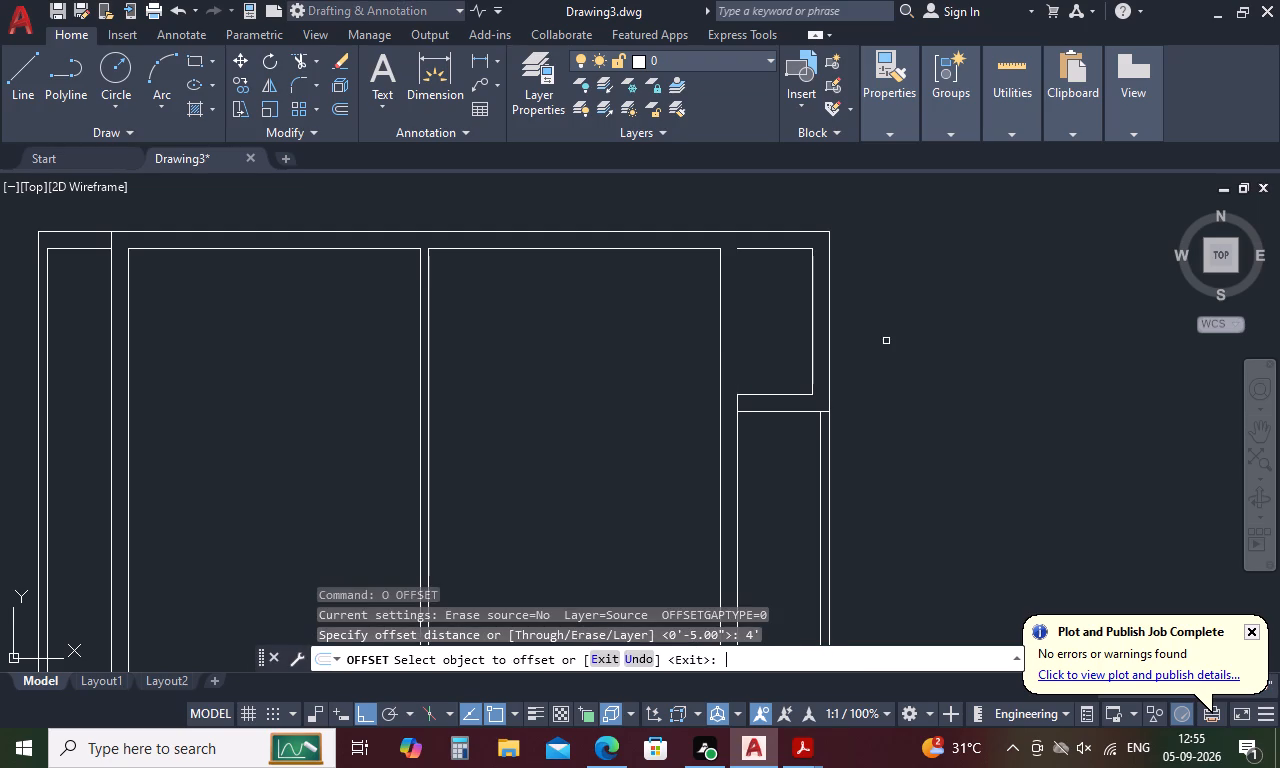
{"action": "left_click", "coordinate": [812, 319]}
{"action": "left_click", "coordinate": [750, 330]}
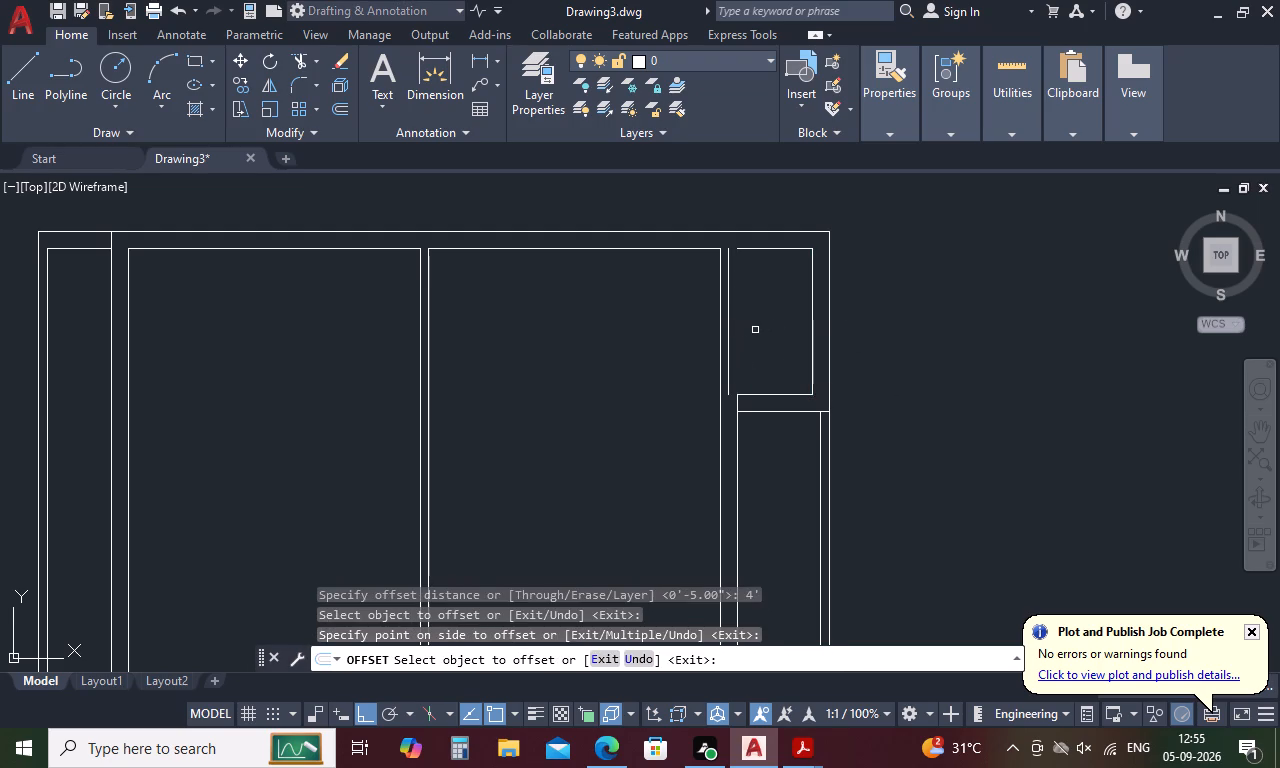
{"action": "key", "text": "Escape"}
Extend the small upper-right room's top and bottom lines to its new left line.
{"action": "type", "text": "ex"}
{"action": "key", "text": "space"}
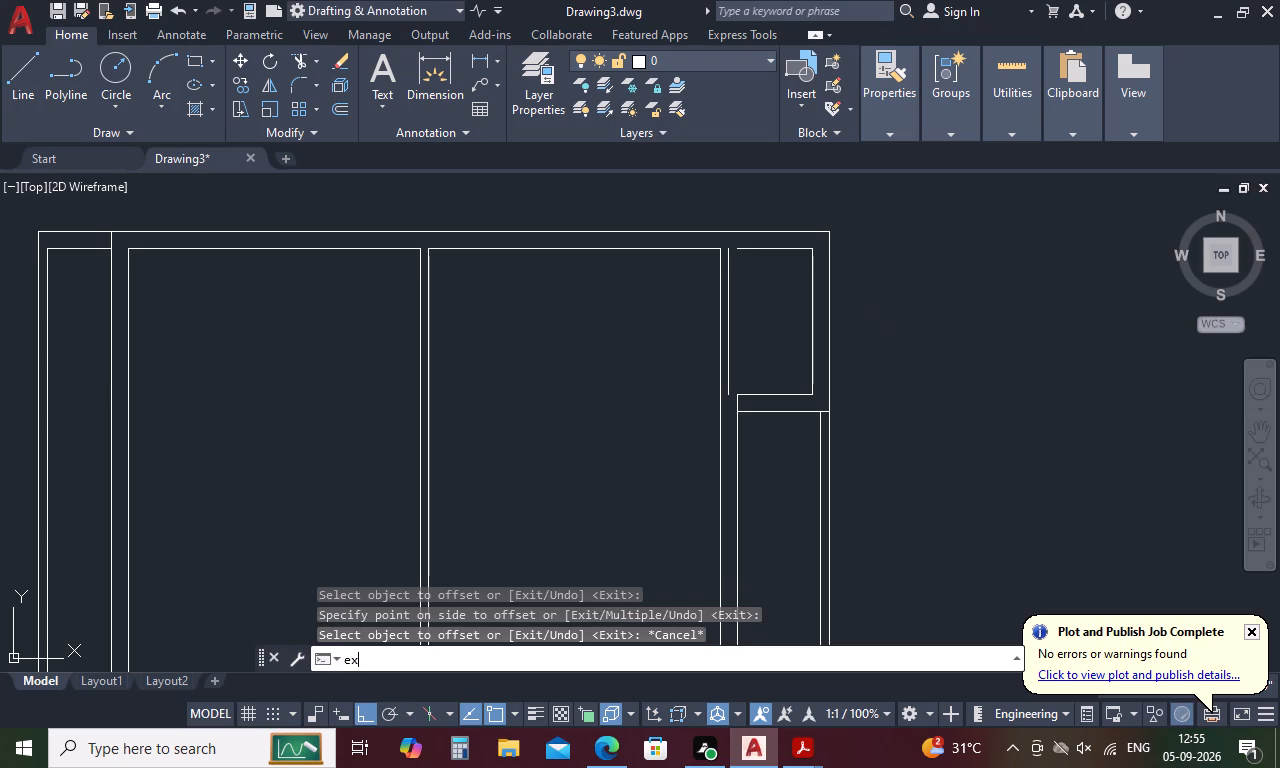
{"action": "key", "text": "Escape"}
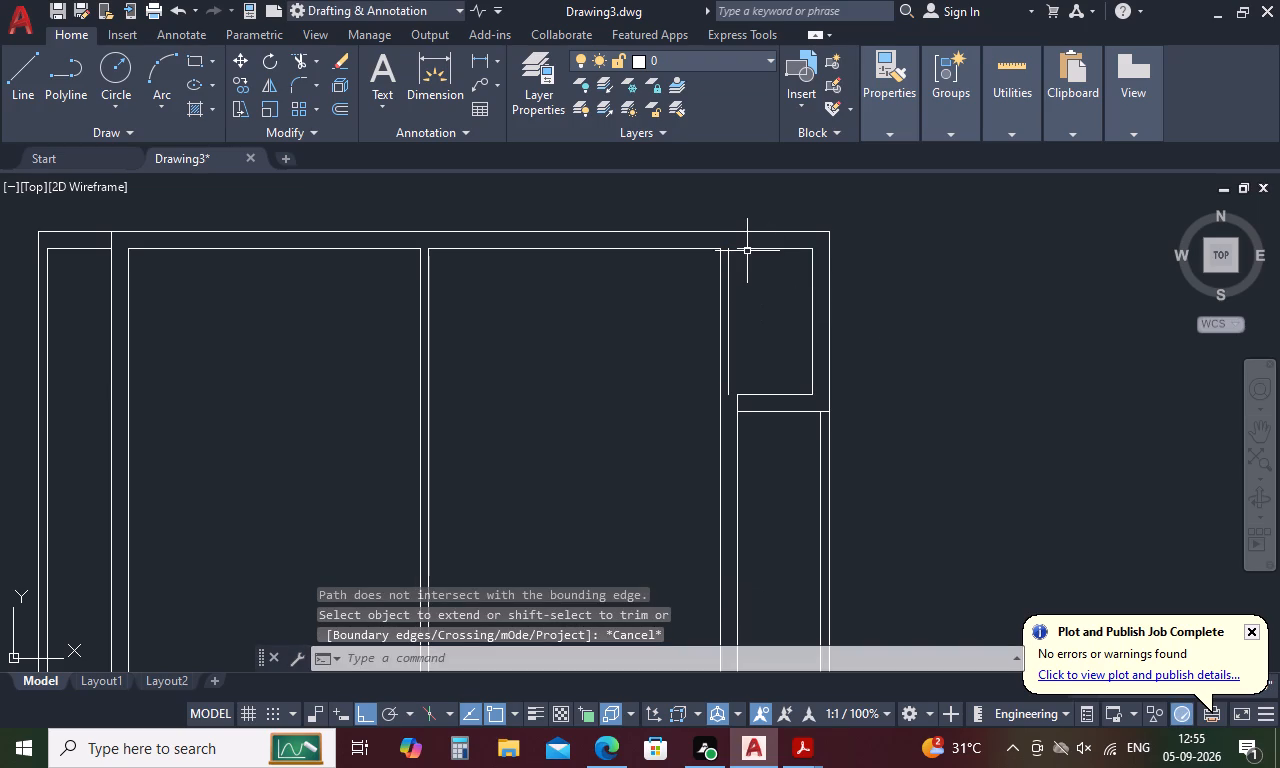
{"action": "key", "text": "space"}
{"action": "left_click", "coordinate": [747, 251]}
{"action": "left_click", "coordinate": [756, 394]}
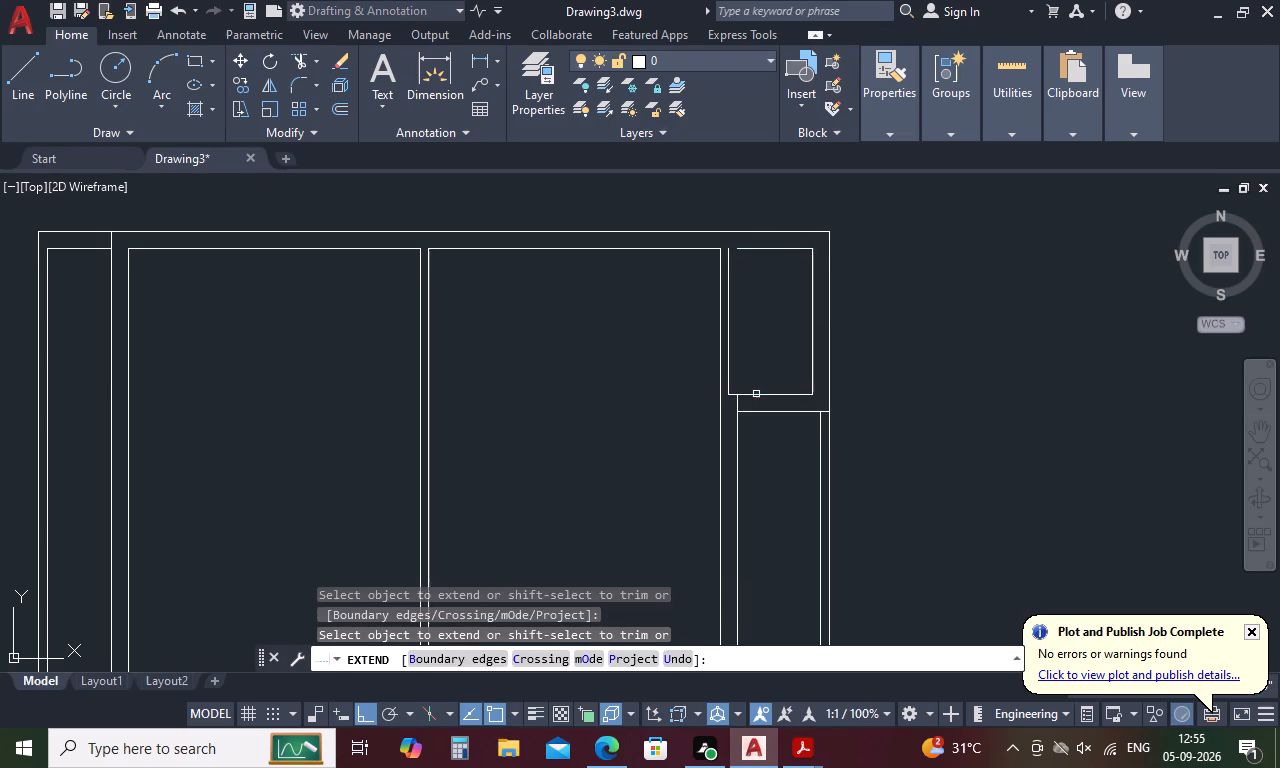
{"action": "left_click", "coordinate": [747, 249]}
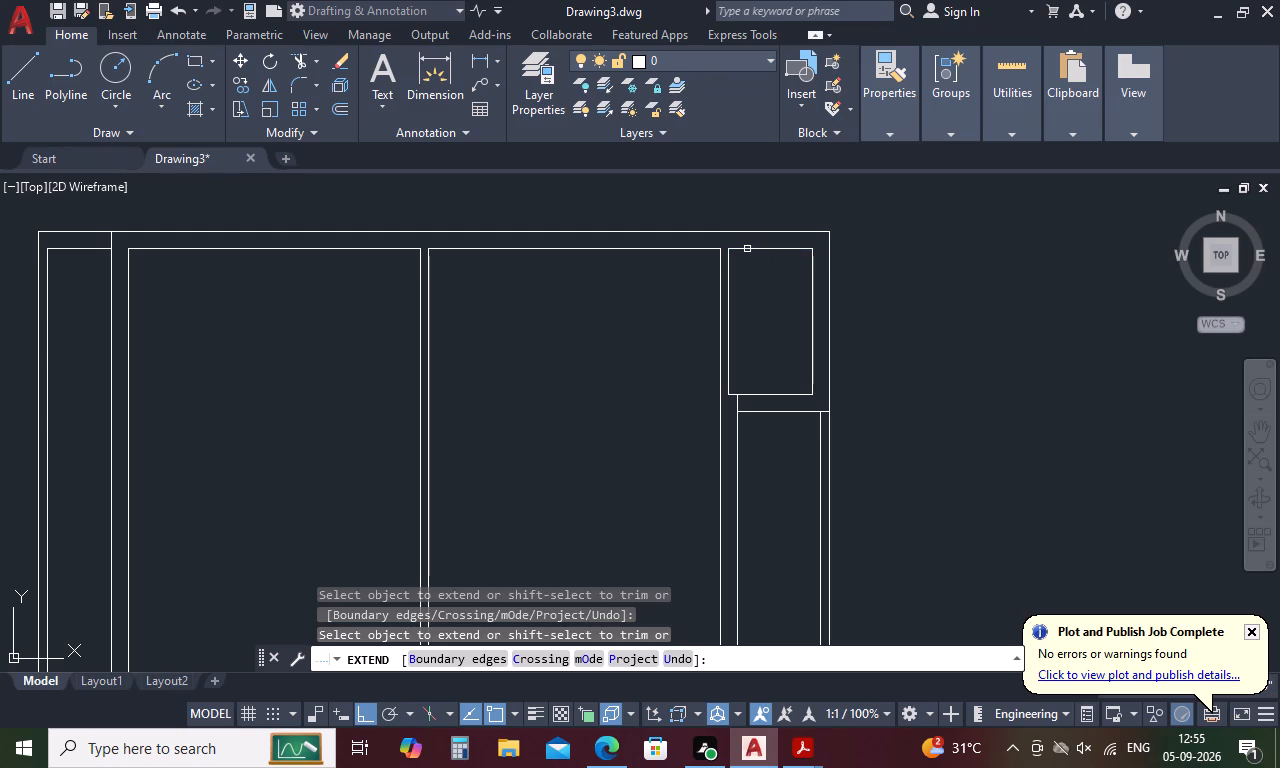
{"action": "key", "text": "Escape"}
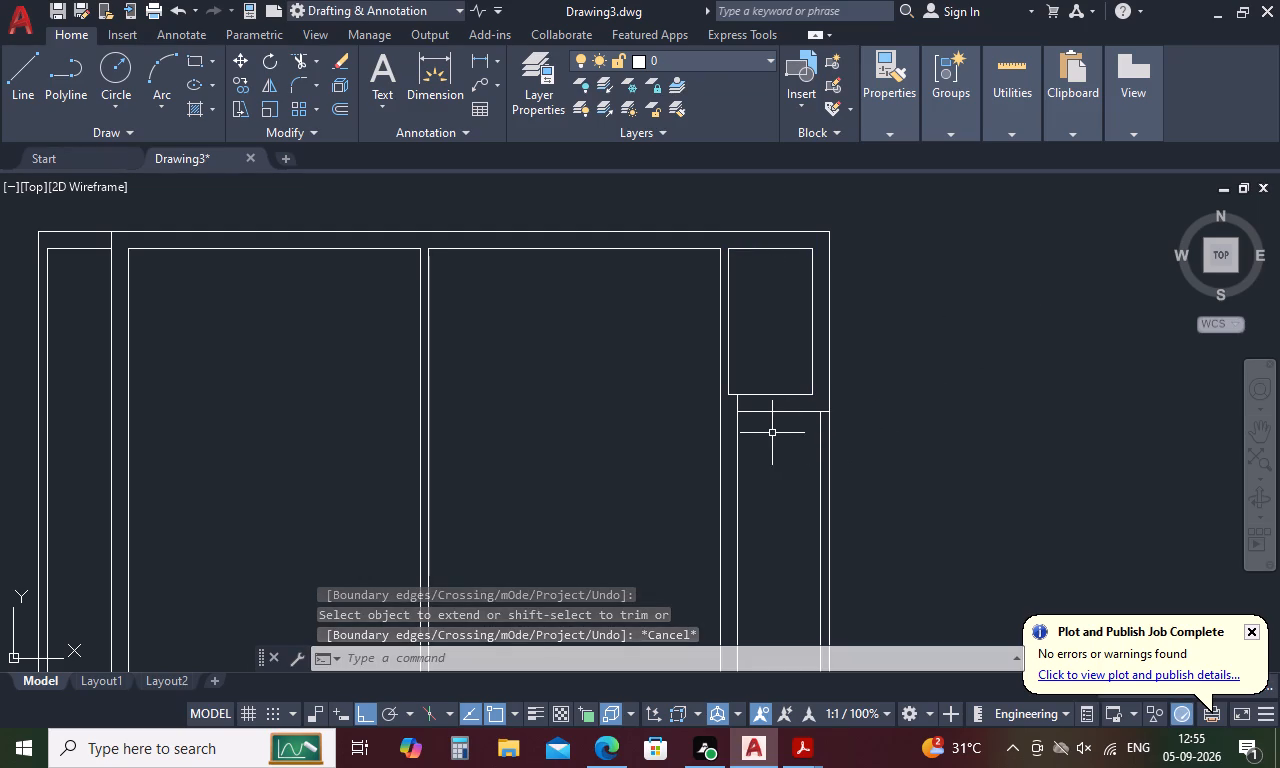
Extend the cross wall's lower line and the small room's top line left to the adjoining middle room's right line.
{"action": "key", "text": "space"}
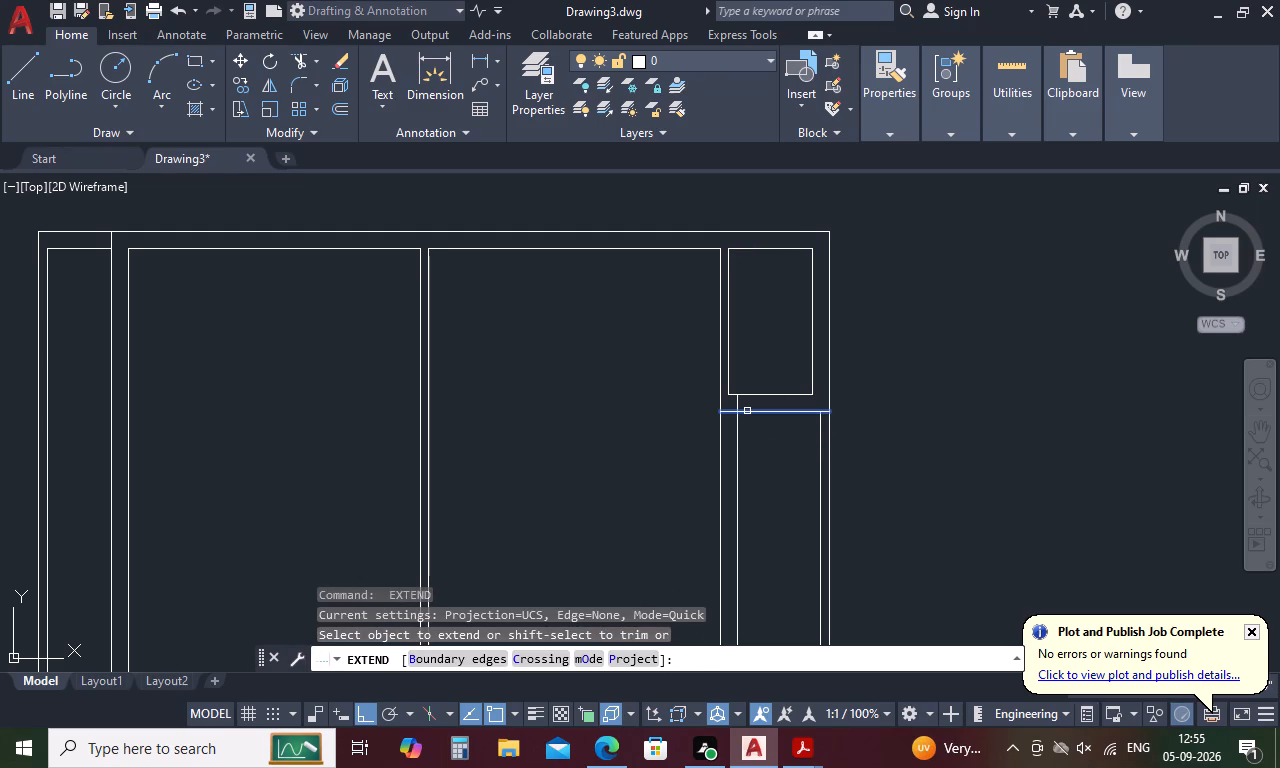
{"action": "left_click", "coordinate": [747, 411]}
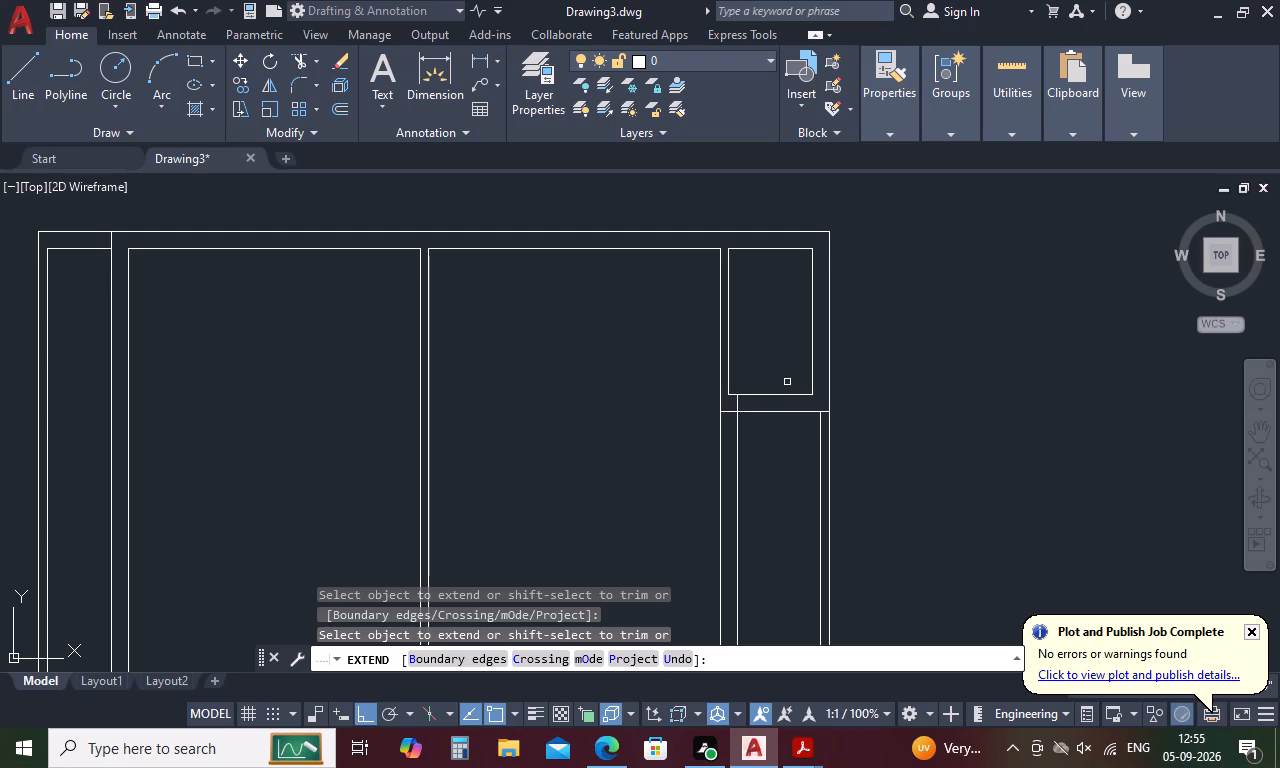
{"action": "left_click", "coordinate": [755, 246]}
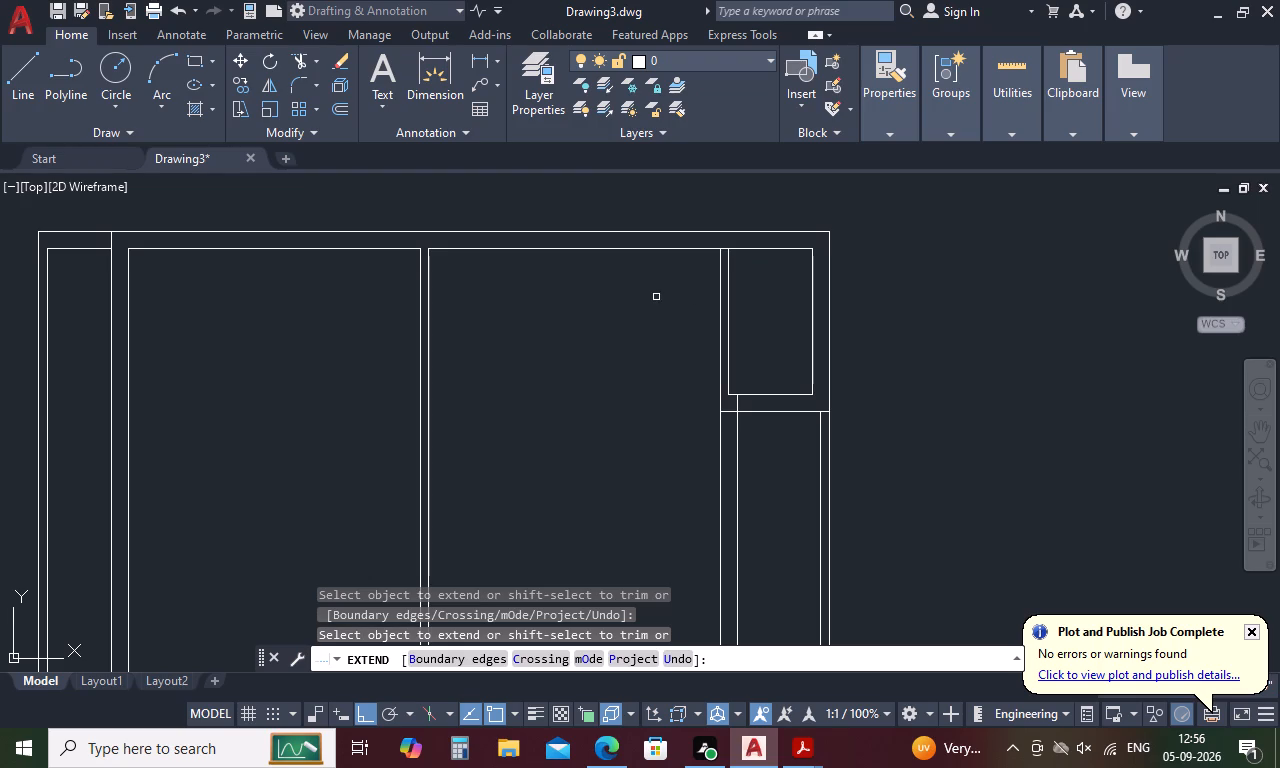
{"action": "key", "text": "Escape"}
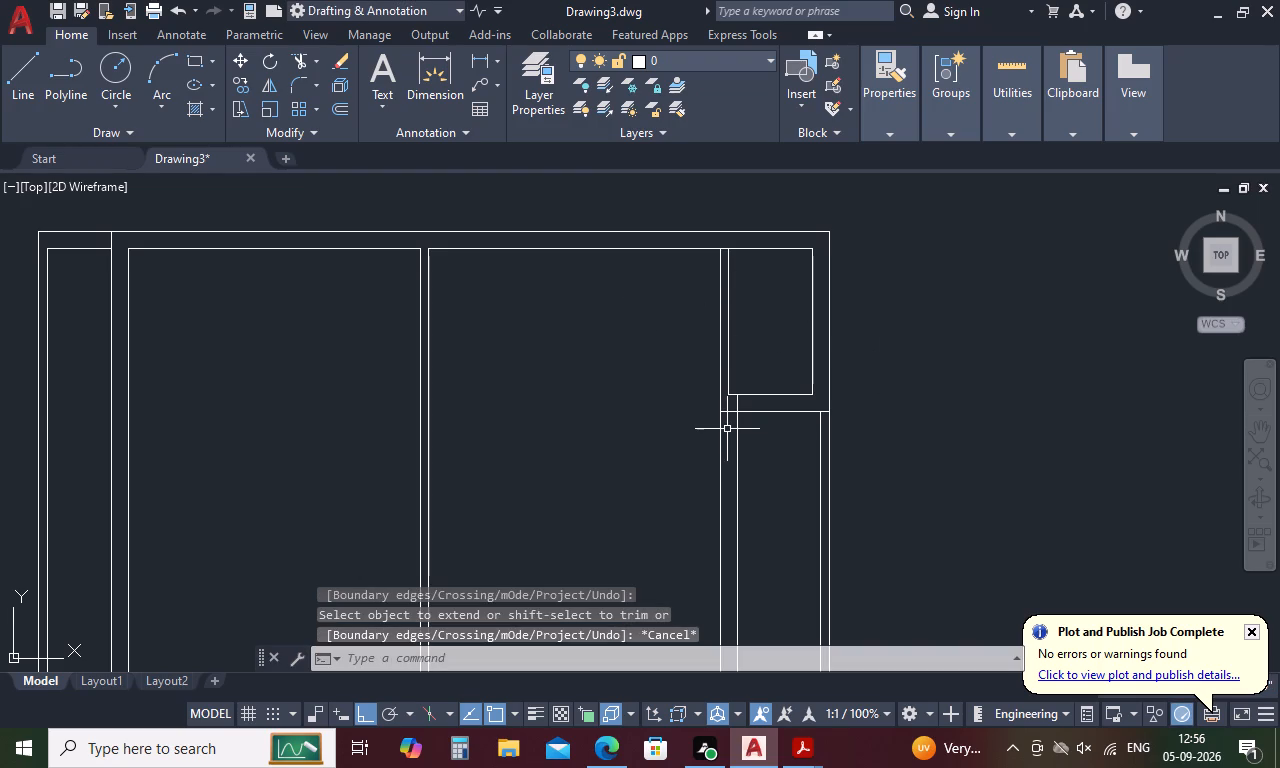
Trim the leftover vertical stub between the small room's bottom line and the cross wall's lower line.
{"action": "type", "text": "tr"}
{"action": "key", "text": "space"}
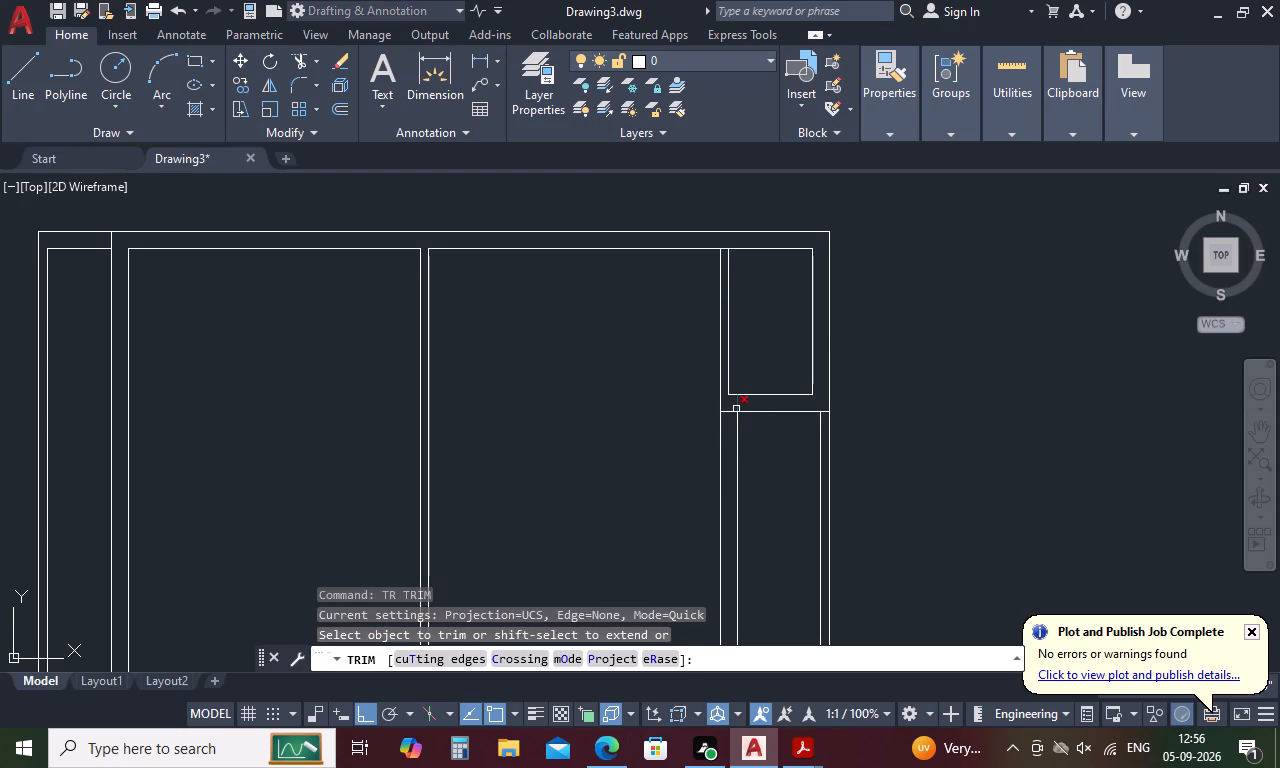
{"action": "scroll", "coordinate": [736, 409], "scroll_direction": "up", "scroll_amount": 2}
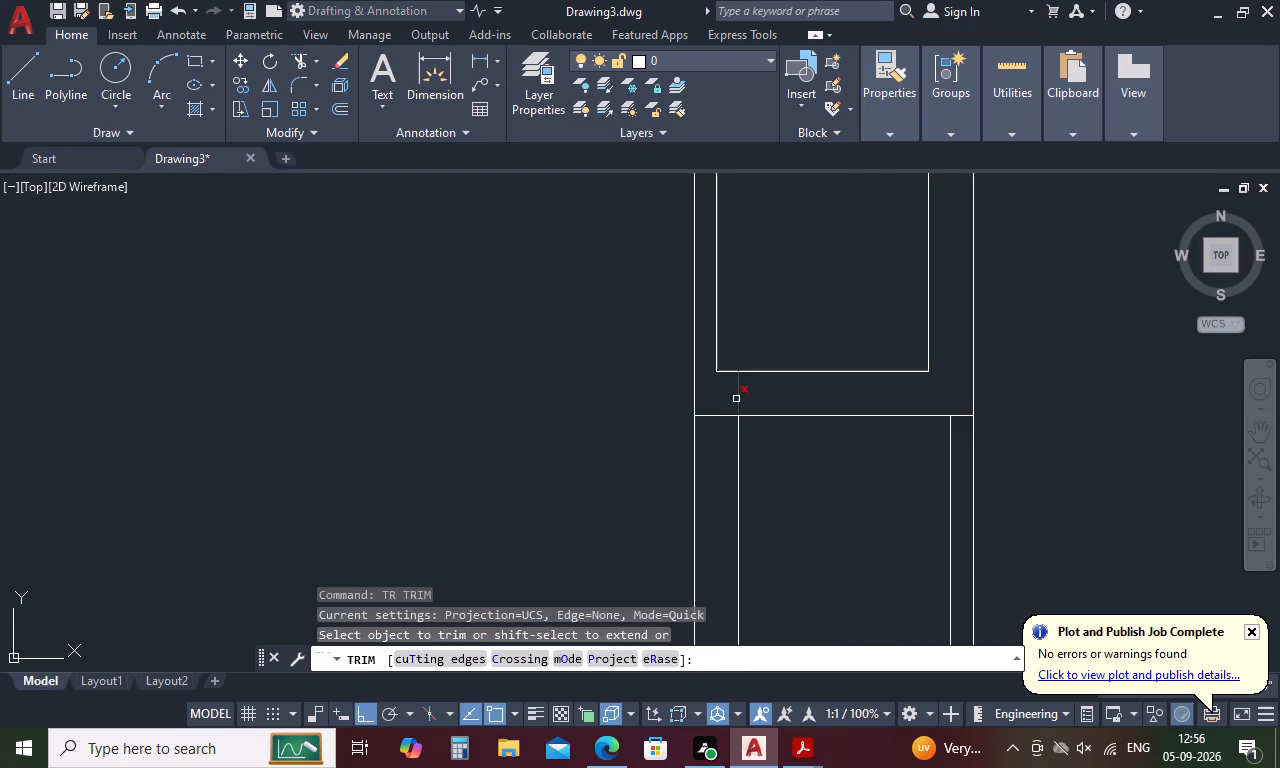
{"action": "left_click", "coordinate": [736, 399]}
{"action": "scroll", "coordinate": [745, 391], "scroll_direction": "down", "scroll_amount": 3}
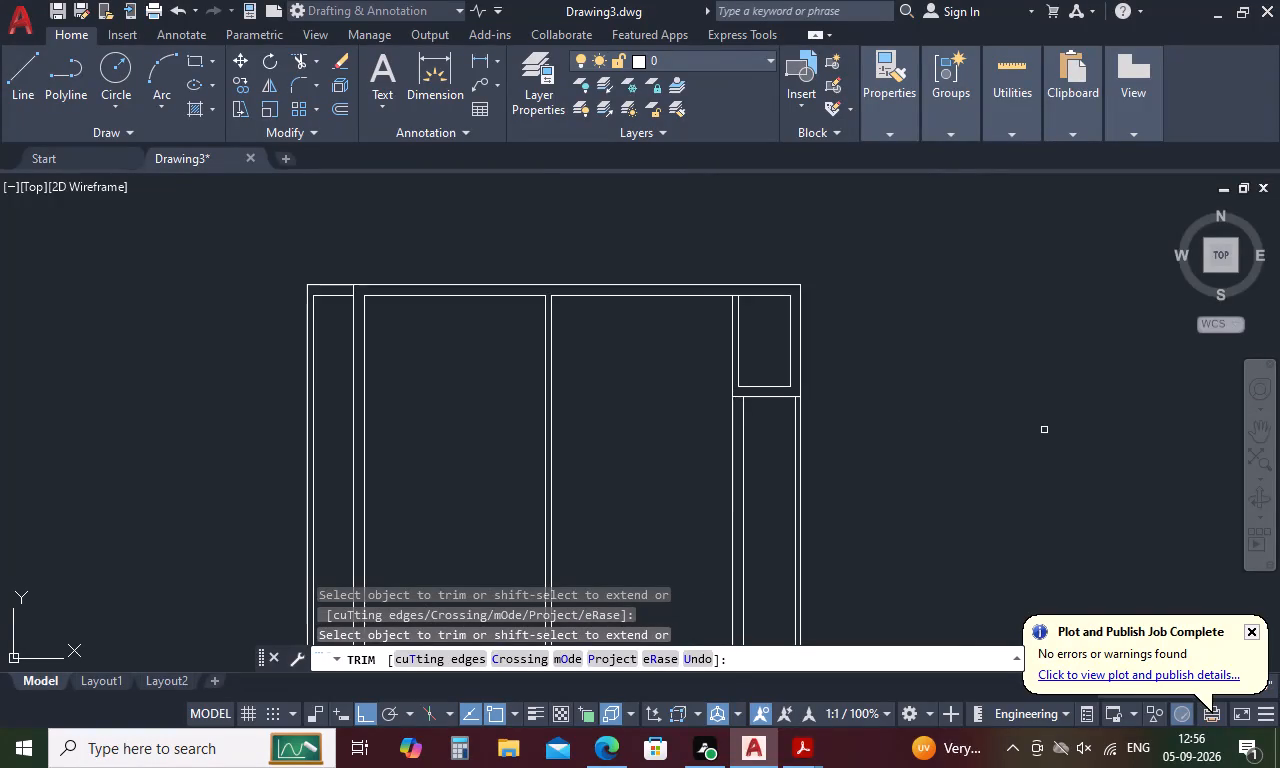
{"action": "scroll", "coordinate": [922, 386], "scroll_direction": "down", "scroll_amount": 3}
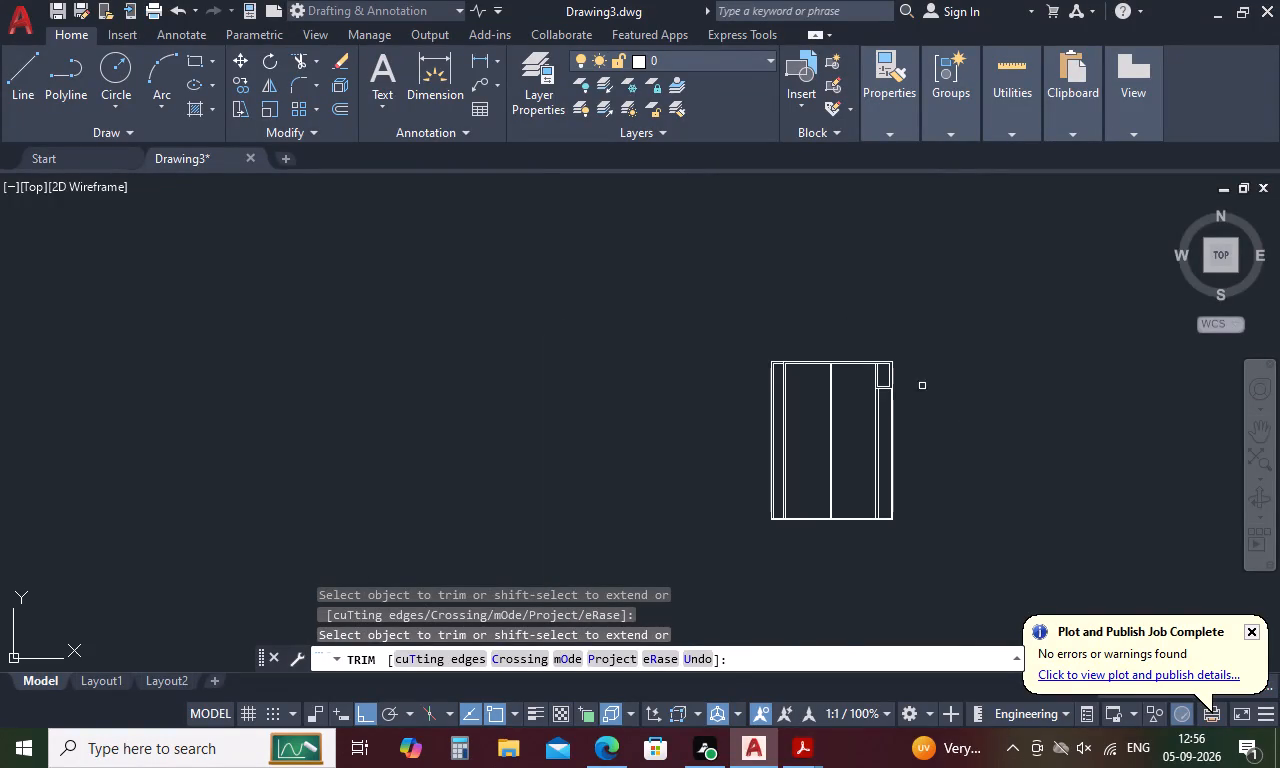
{"action": "scroll", "coordinate": [878, 520], "scroll_direction": "up", "scroll_amount": 1}
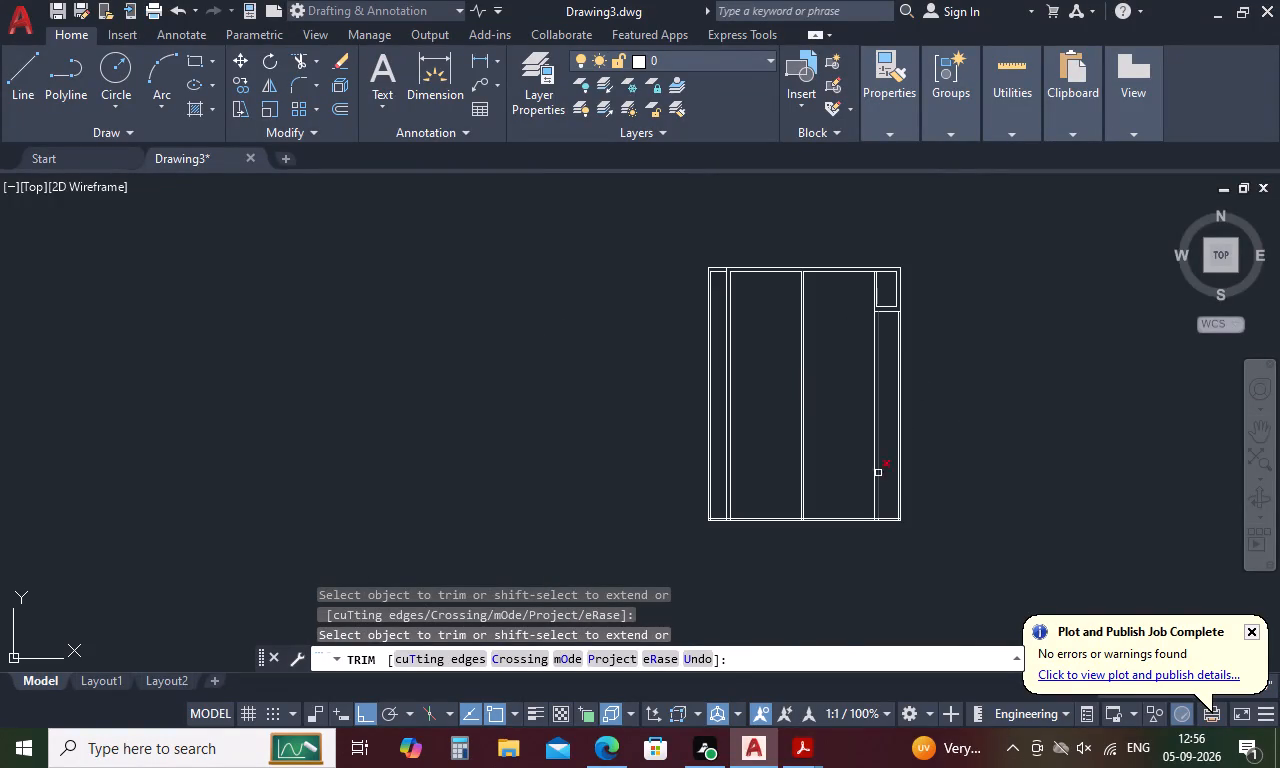
{"action": "scroll", "coordinate": [877, 256], "scroll_direction": "up", "scroll_amount": 3}
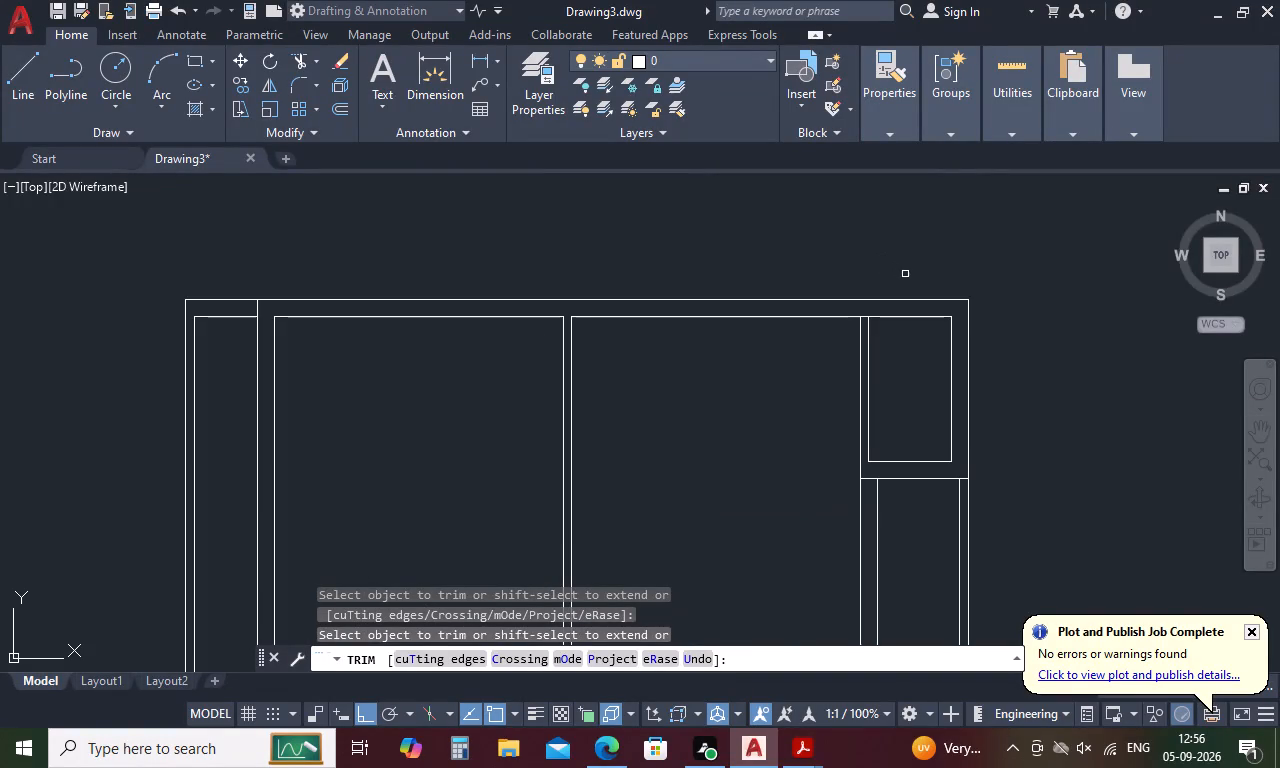
{"action": "key", "text": "Escape"}
Trim the top wall's inner line across the 5-inch wall between the small room and the adjoining middle room.
{"action": "type", "text": "tr"}
{"action": "key", "text": "space"}
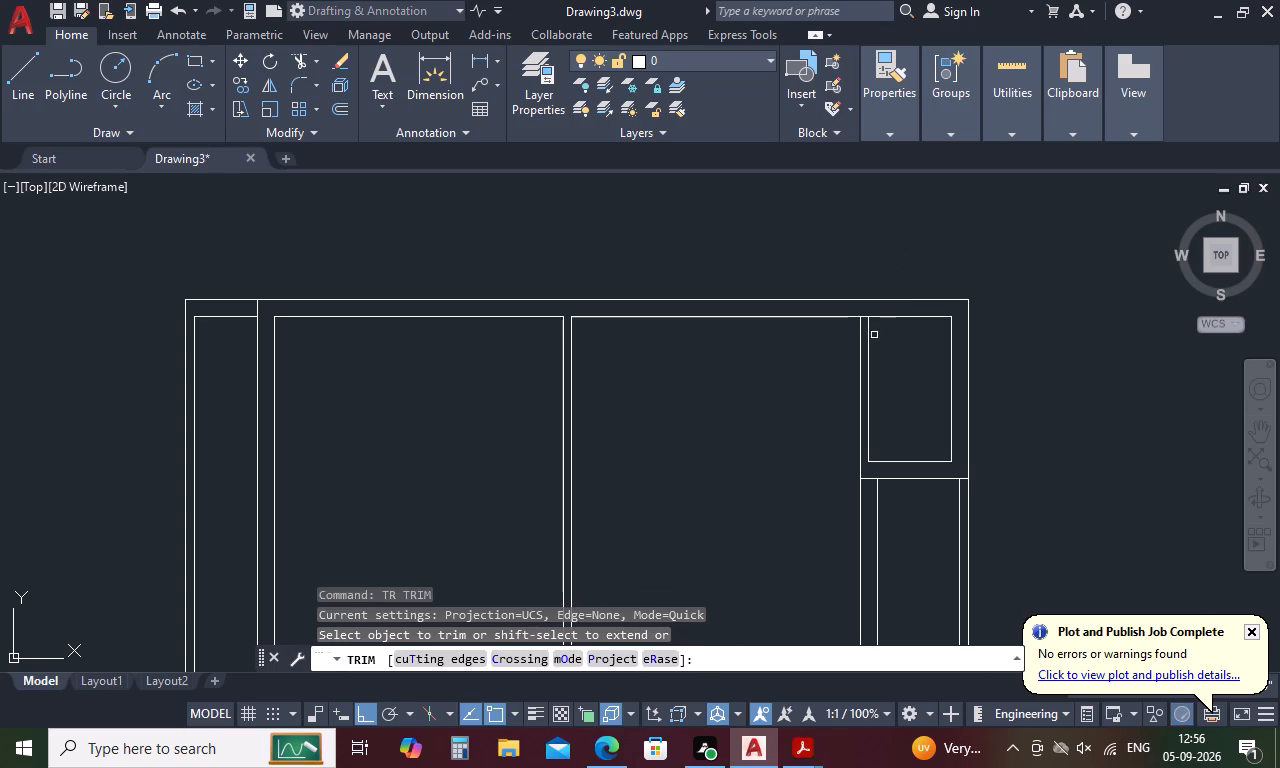
{"action": "scroll", "coordinate": [871, 327], "scroll_direction": "up", "scroll_amount": 4}
{"action": "left_click", "coordinate": [835, 258]}
{"action": "scroll", "coordinate": [835, 256], "scroll_direction": "down", "scroll_amount": 4}
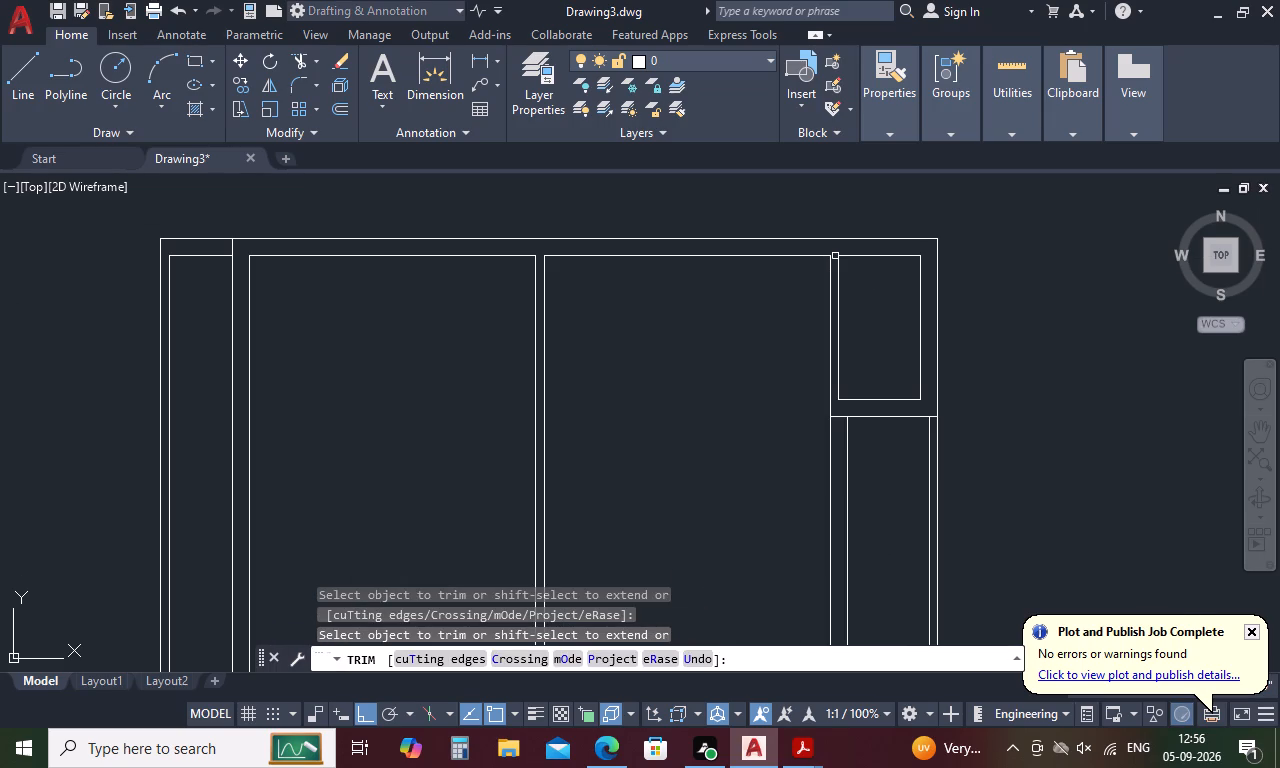
{"action": "key", "text": "Escape"}
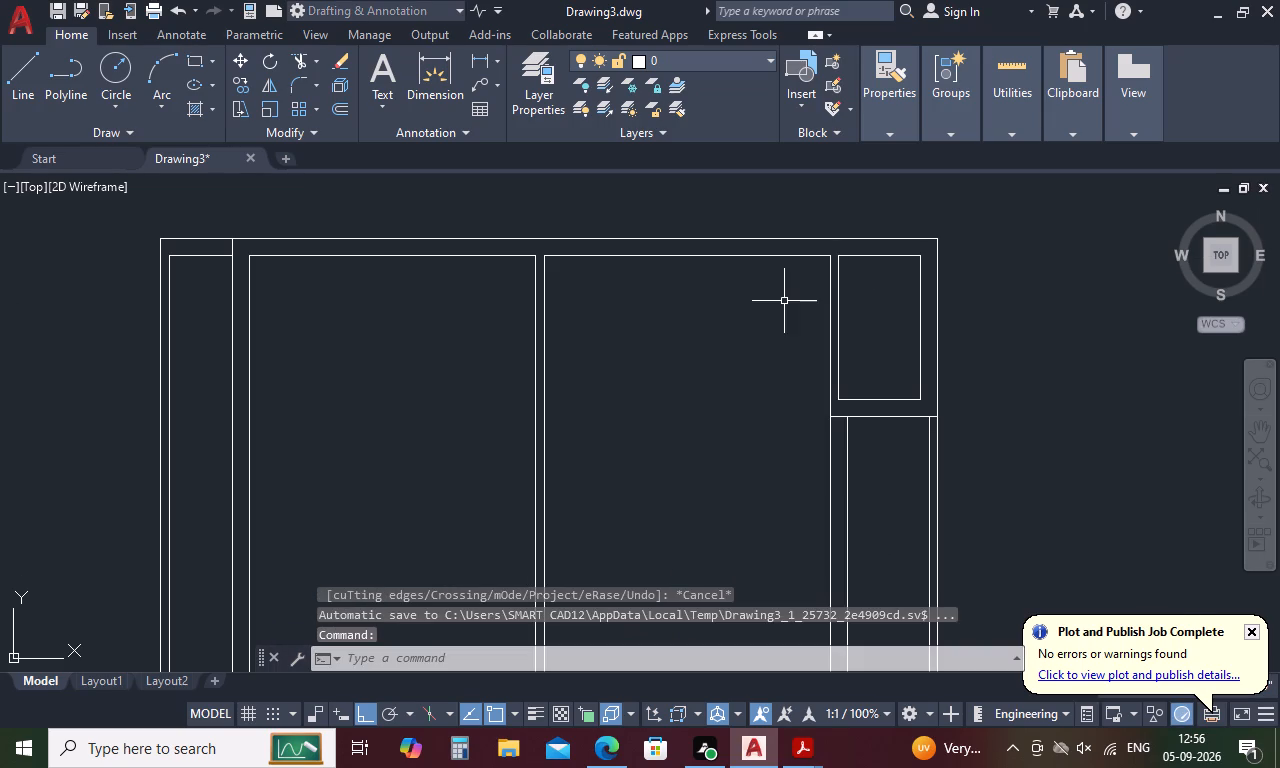
Offset the top lines of both middle rooms 11'6" downward.
{"action": "key", "text": "o"}
{"action": "key", "text": "space"}
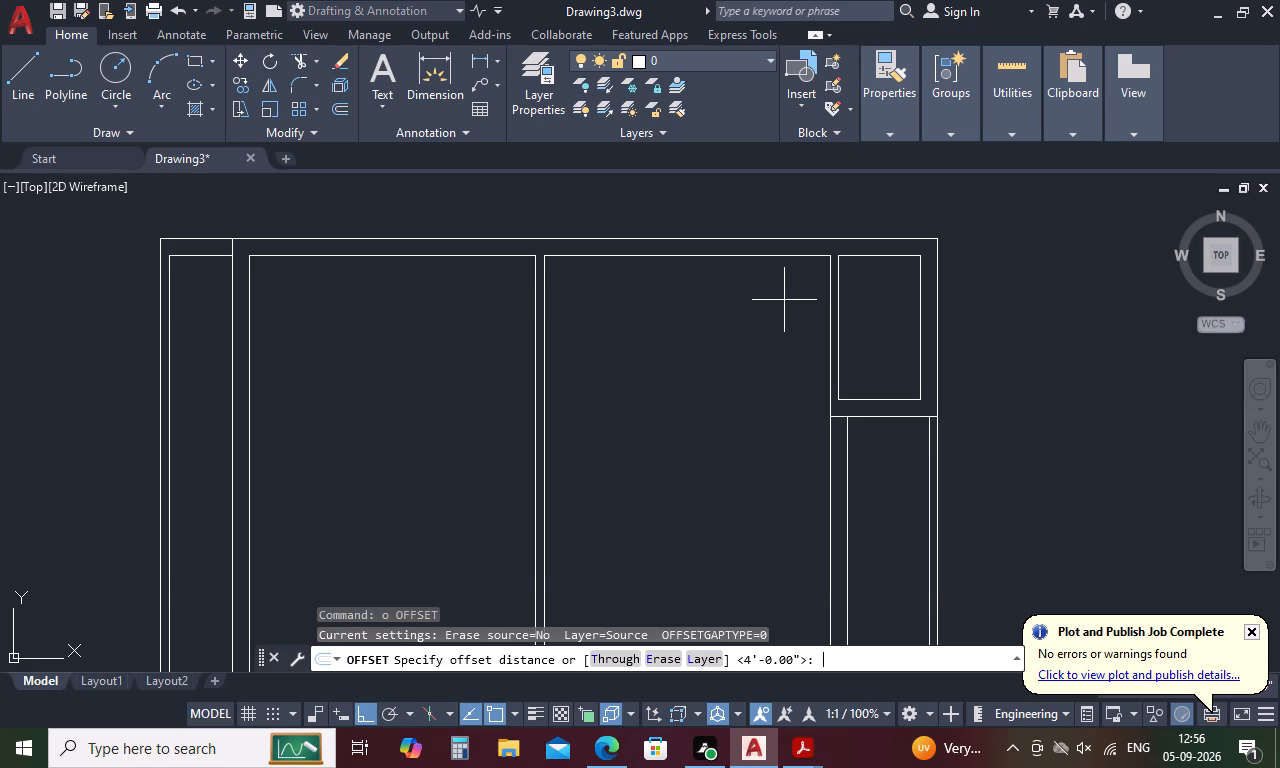
{"action": "type", "text": "11"}
{"action": "key", "text": "apostrophe"}
{"action": "type", "text": "6\""}
{"action": "key", "text": "Return"}
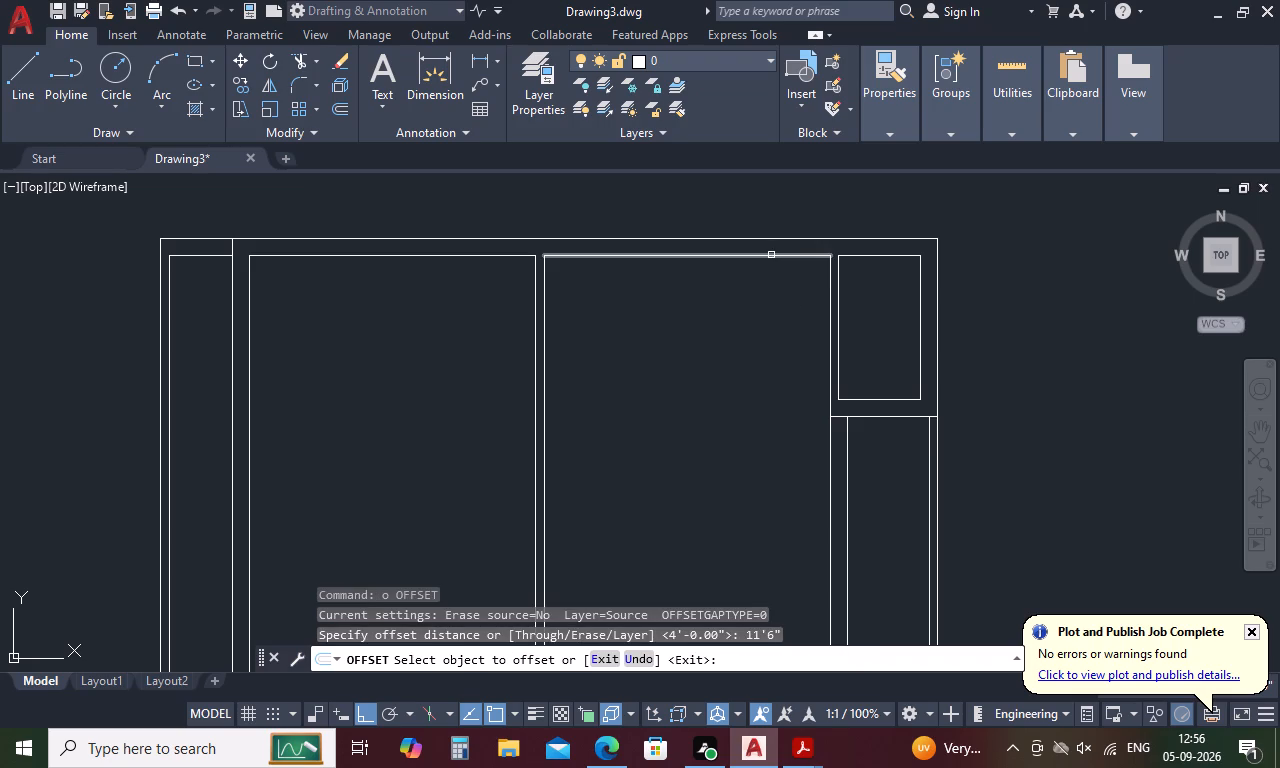
{"action": "left_click", "coordinate": [771, 255]}
{"action": "left_click", "coordinate": [763, 350]}
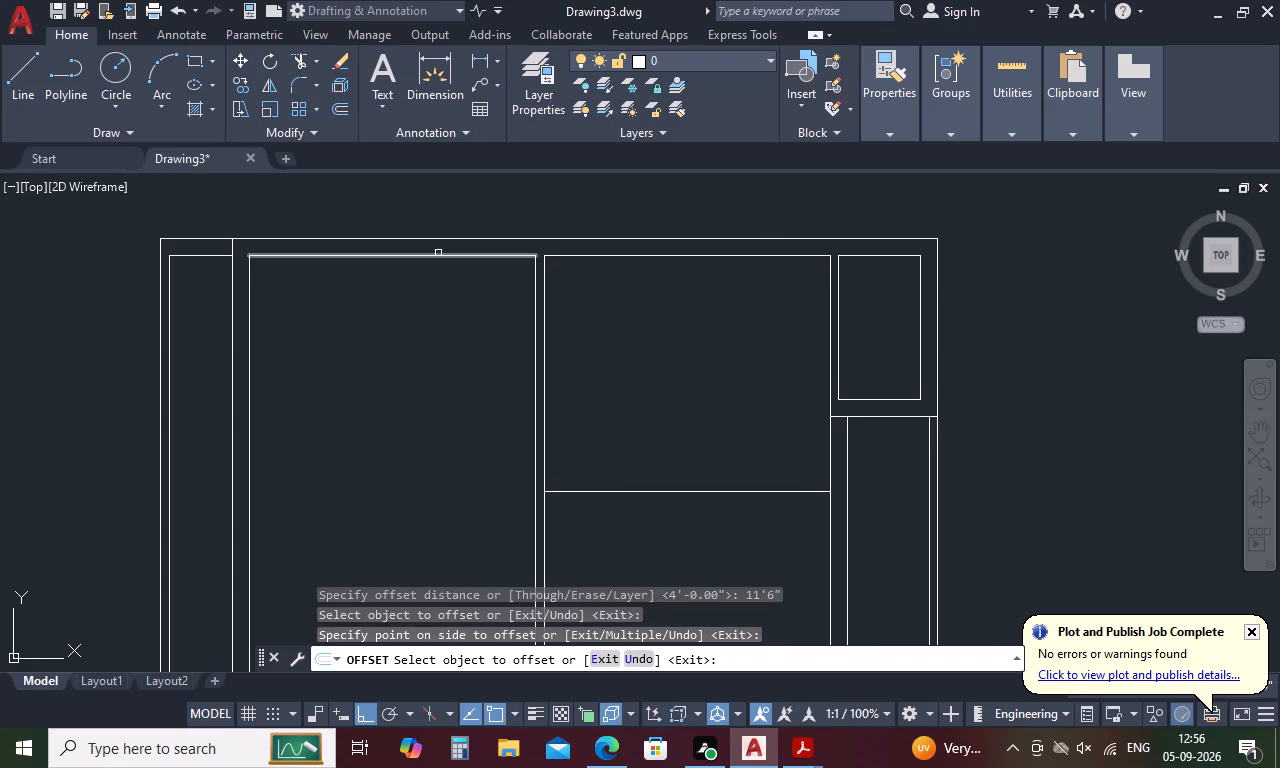
{"action": "left_click", "coordinate": [438, 253]}
{"action": "left_click", "coordinate": [417, 402]}
{"action": "key", "text": "Escape"}
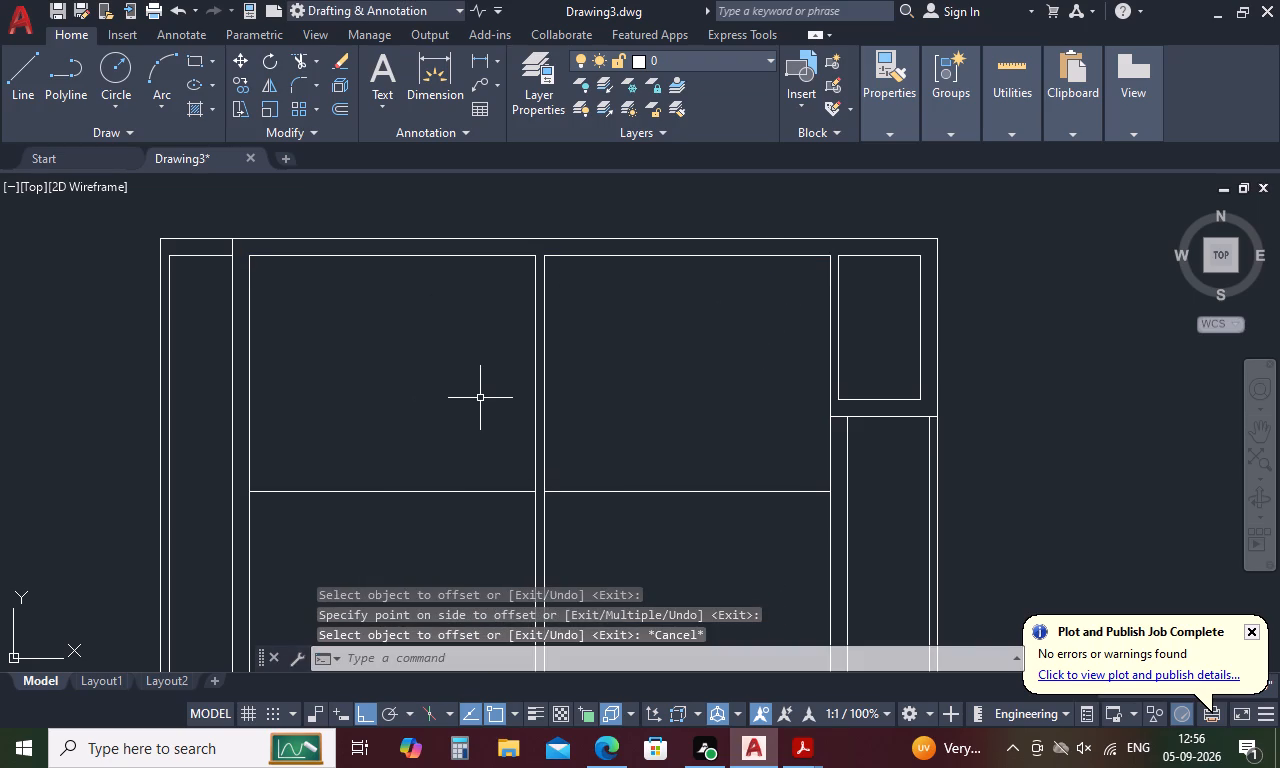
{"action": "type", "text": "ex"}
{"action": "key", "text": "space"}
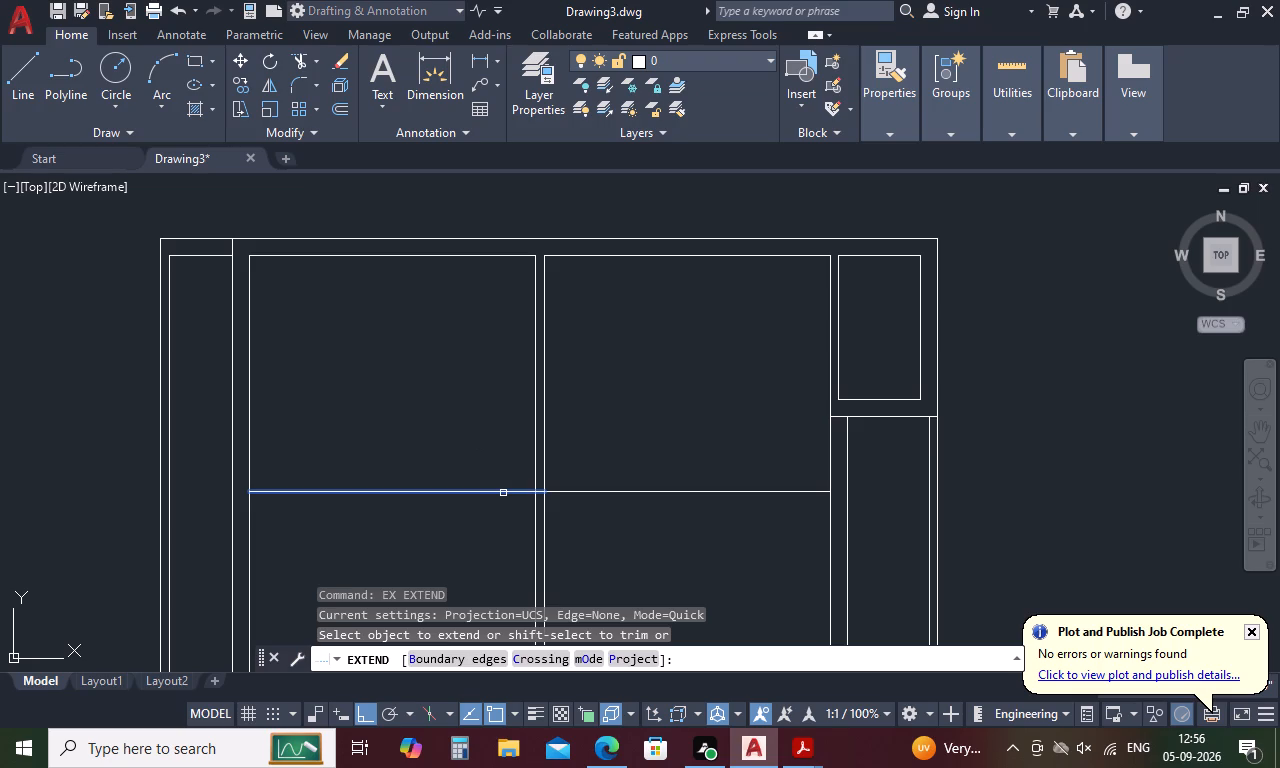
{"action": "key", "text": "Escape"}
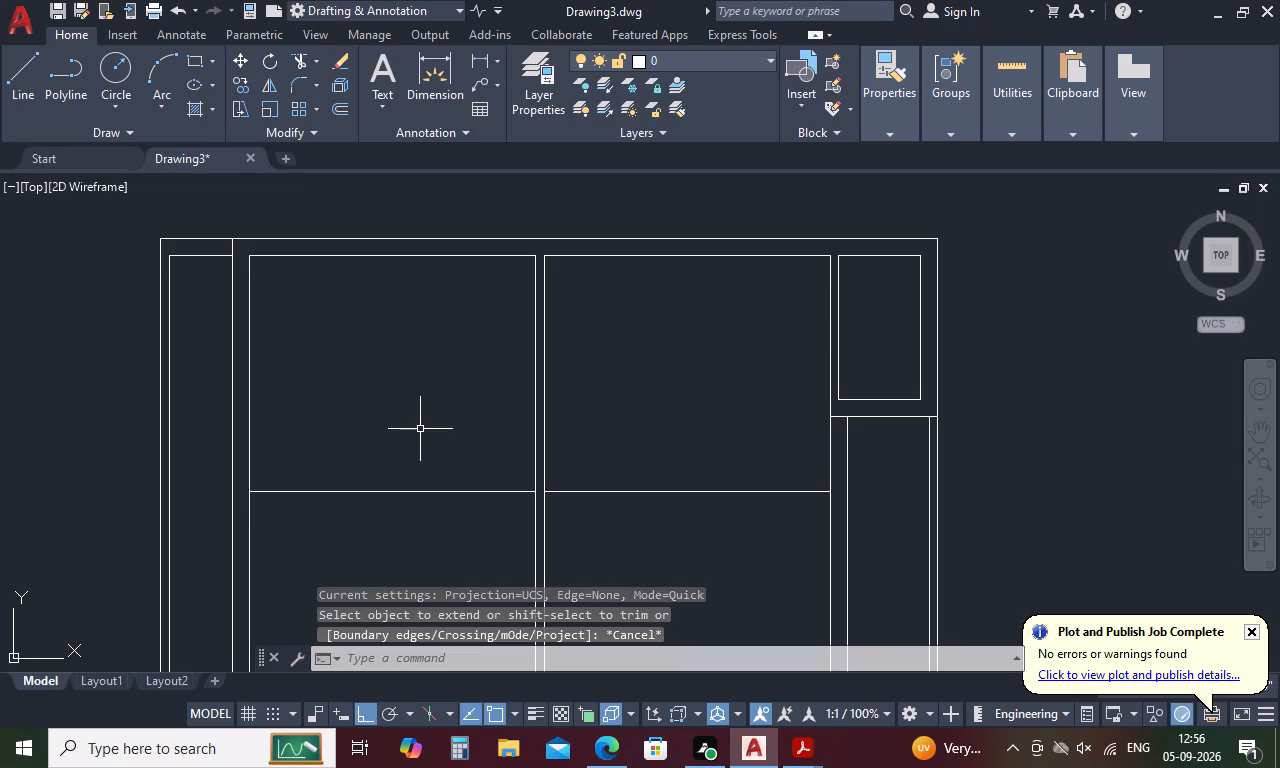
Offset the bottom lines of both upper middle rooms 5" downward to form the cross wall.
{"action": "key", "text": "o"}
{"action": "key", "text": "space"}
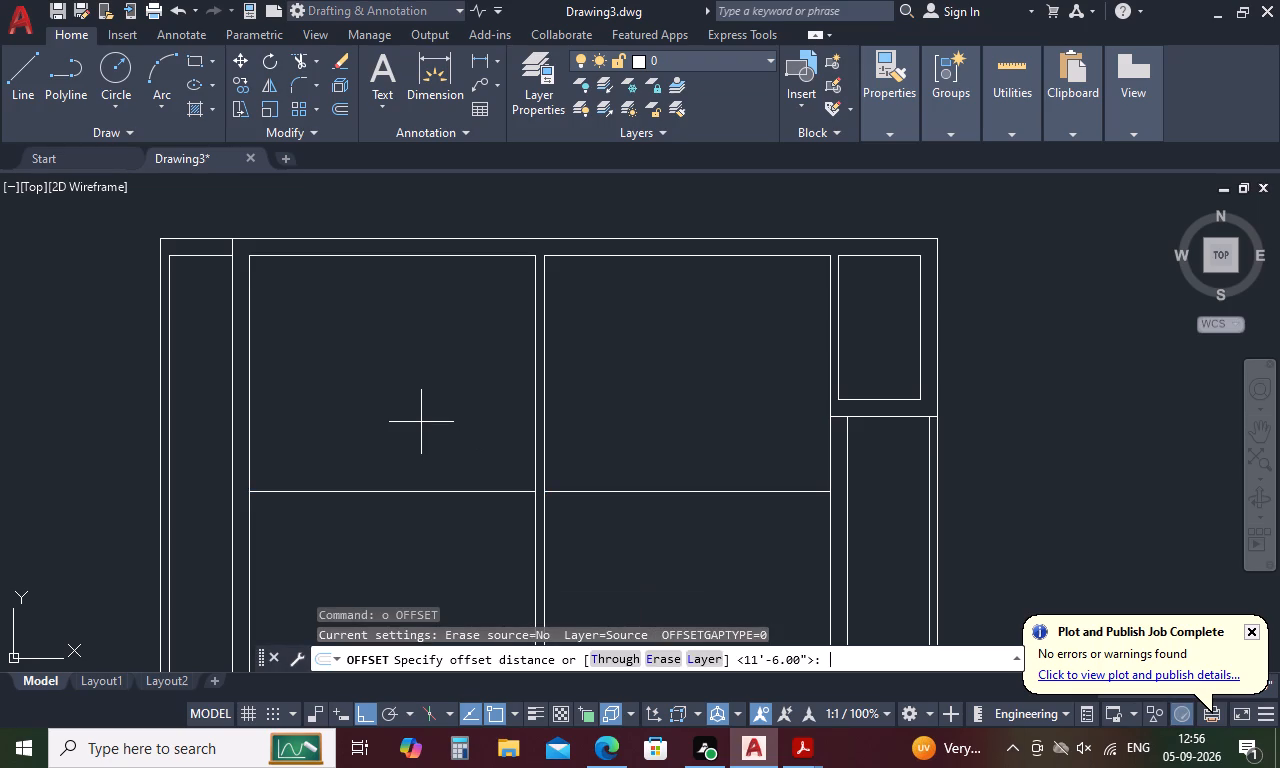
{"action": "type", "text": "5"}
{"action": "key", "text": "space"}
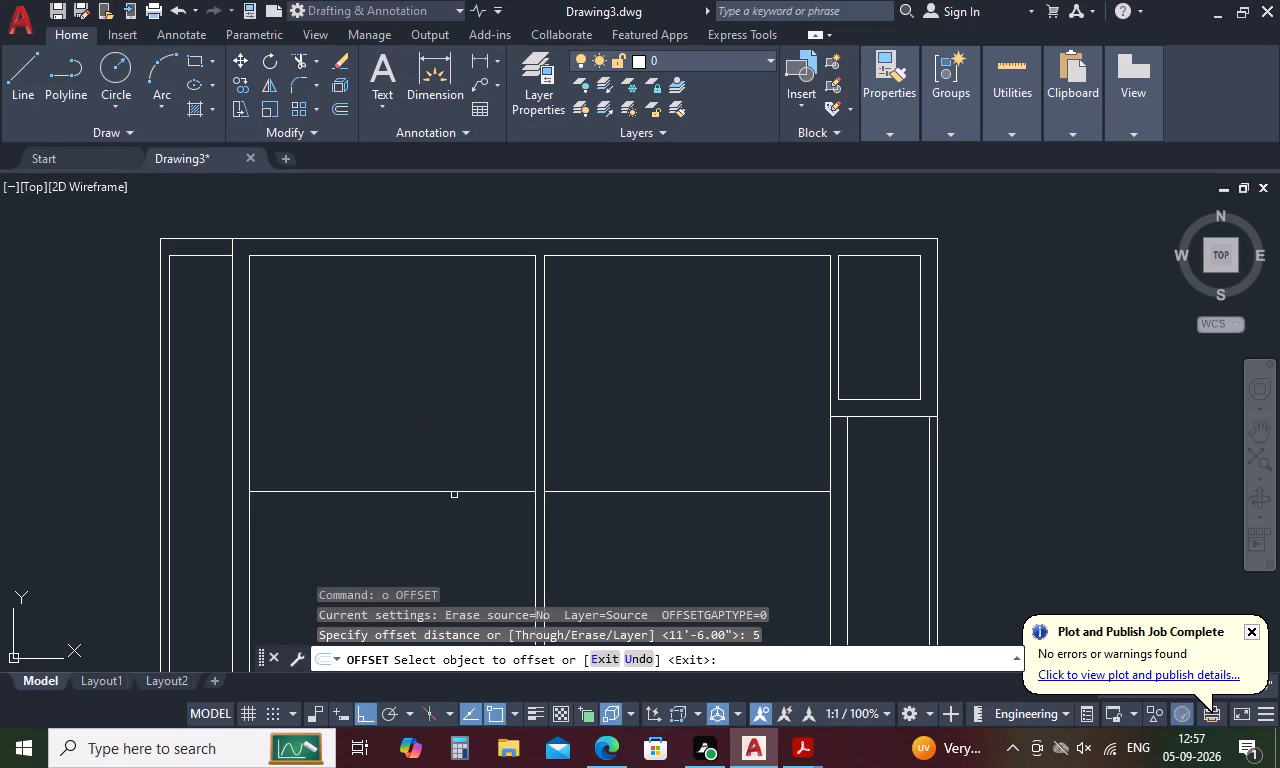
{"action": "left_click", "coordinate": [463, 492]}
{"action": "left_click", "coordinate": [468, 533]}
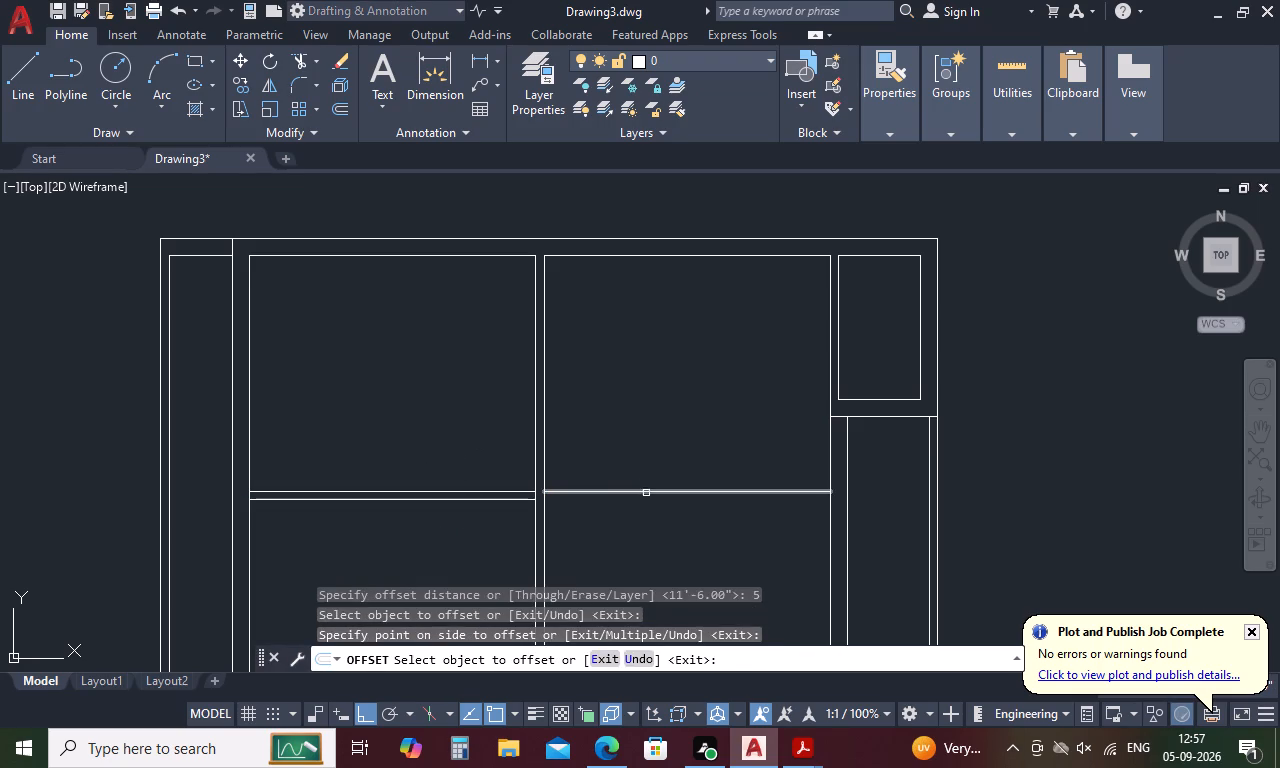
{"action": "left_click", "coordinate": [646, 493]}
{"action": "left_click", "coordinate": [652, 515]}
{"action": "key", "text": "Escape"}
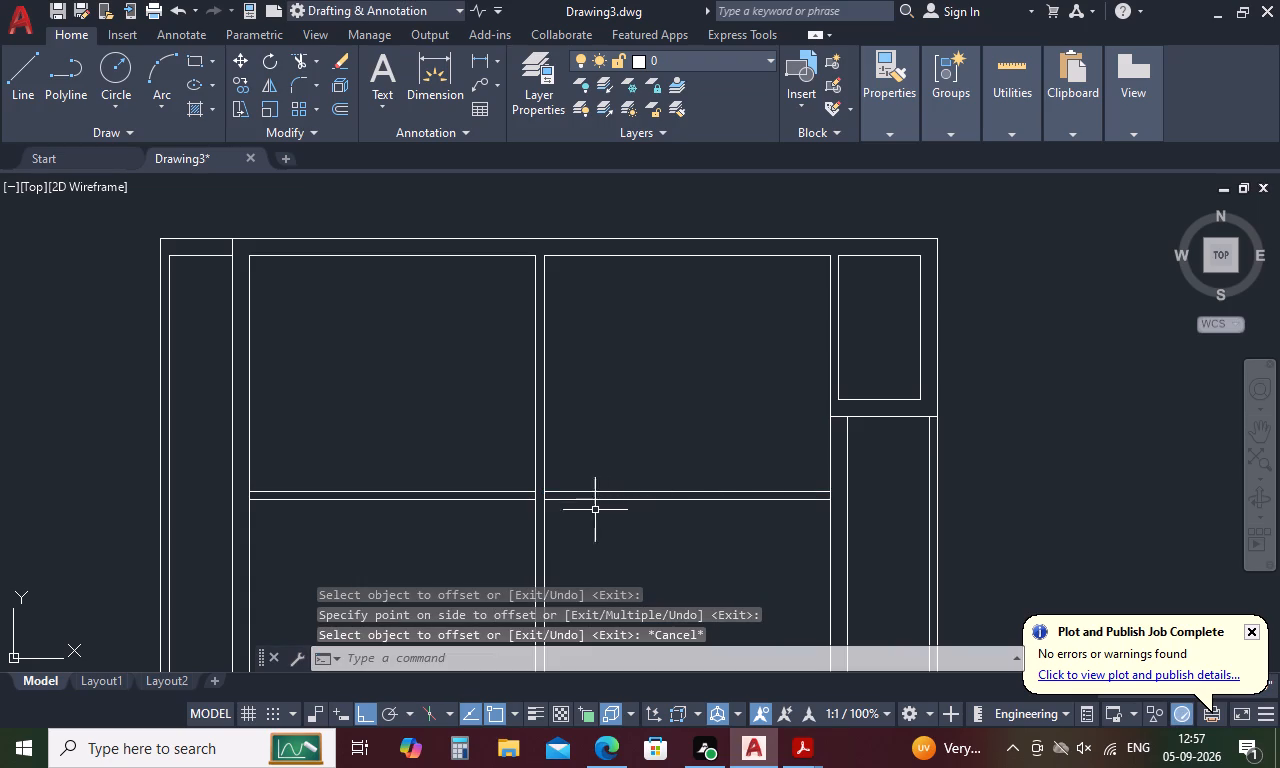
Extend the cross wall's lower line in the left middle room across the central 5-inch wall.
{"action": "type", "text": "ex"}
{"action": "key", "text": "space"}
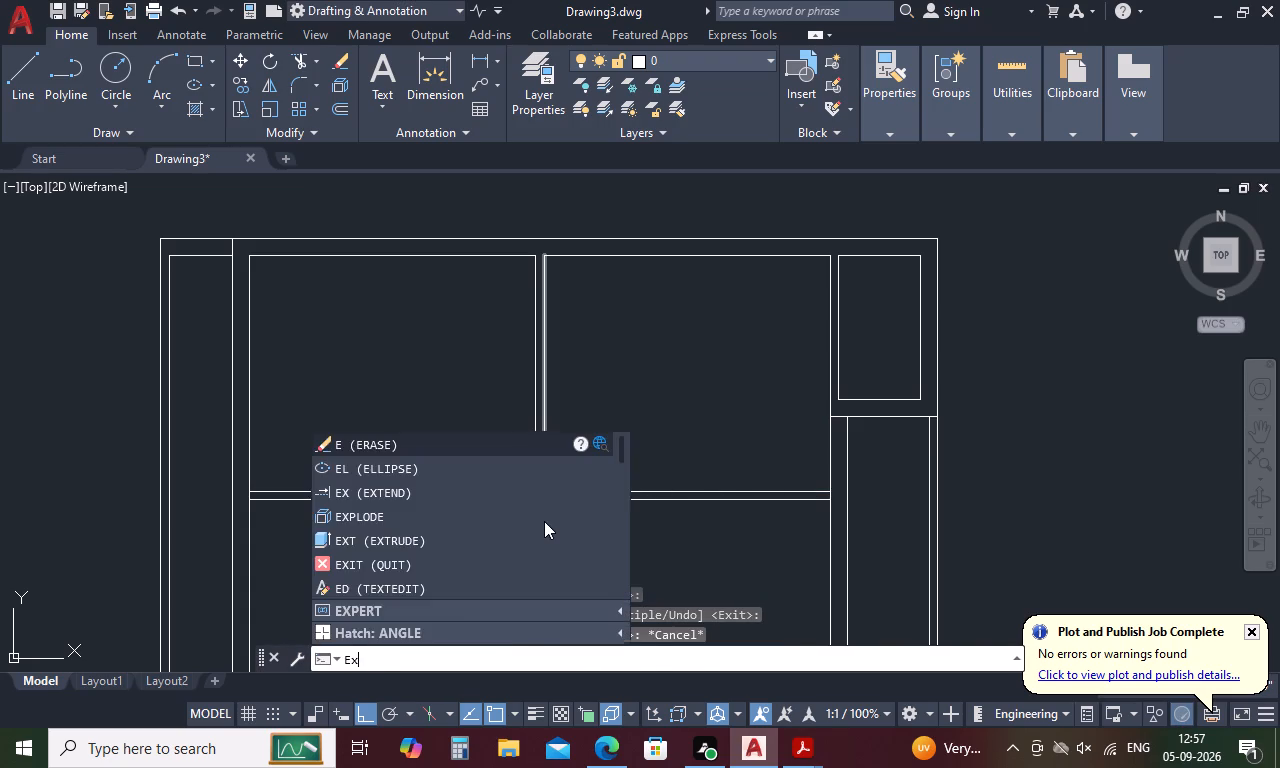
{"action": "left_click", "coordinate": [513, 499]}
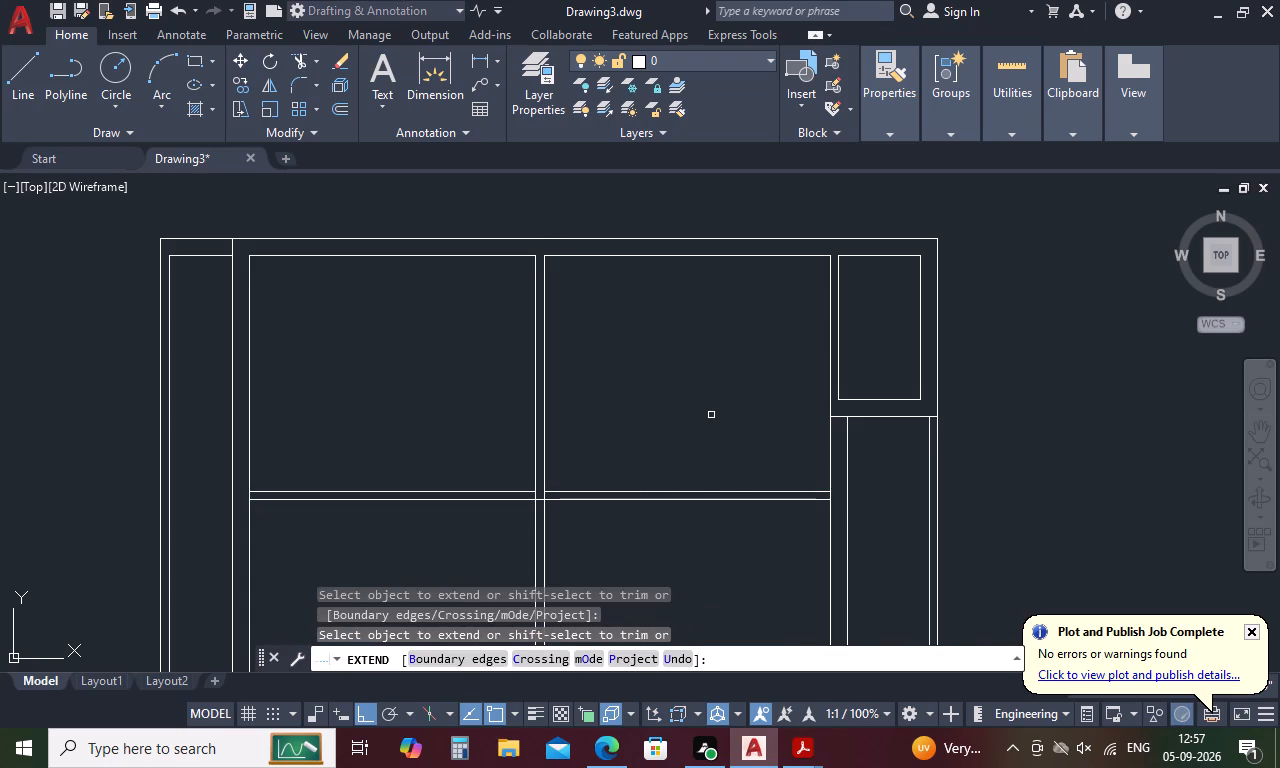
{"action": "key", "text": "Escape"}
Trim the central wall's two vertical lines where they pass through the new cross wall.
{"action": "type", "text": "tr"}
{"action": "key", "text": "space"}
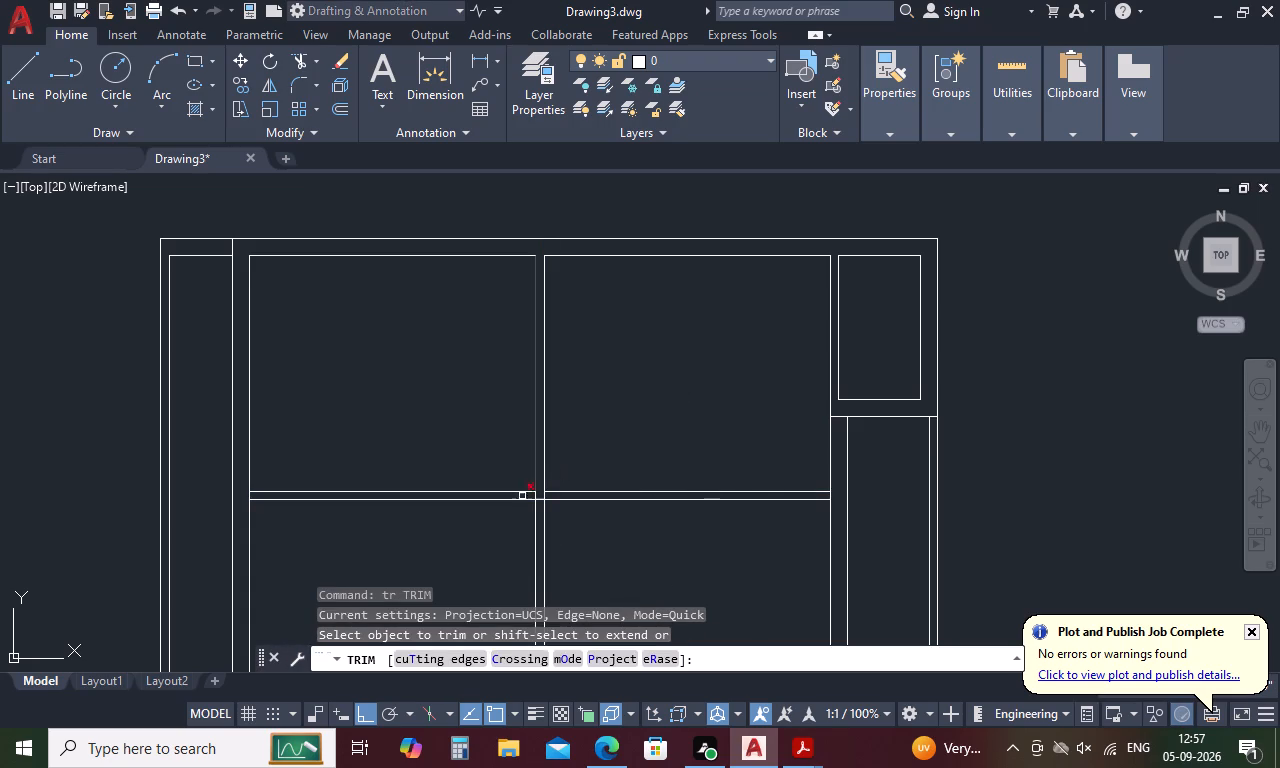
{"action": "scroll", "coordinate": [523, 508], "scroll_direction": "up", "scroll_amount": 4}
{"action": "left_click_drag", "start_coordinate": [709, 441], "coordinate": [541, 453]}
{"action": "scroll", "coordinate": [540, 436], "scroll_direction": "down", "scroll_amount": 4}
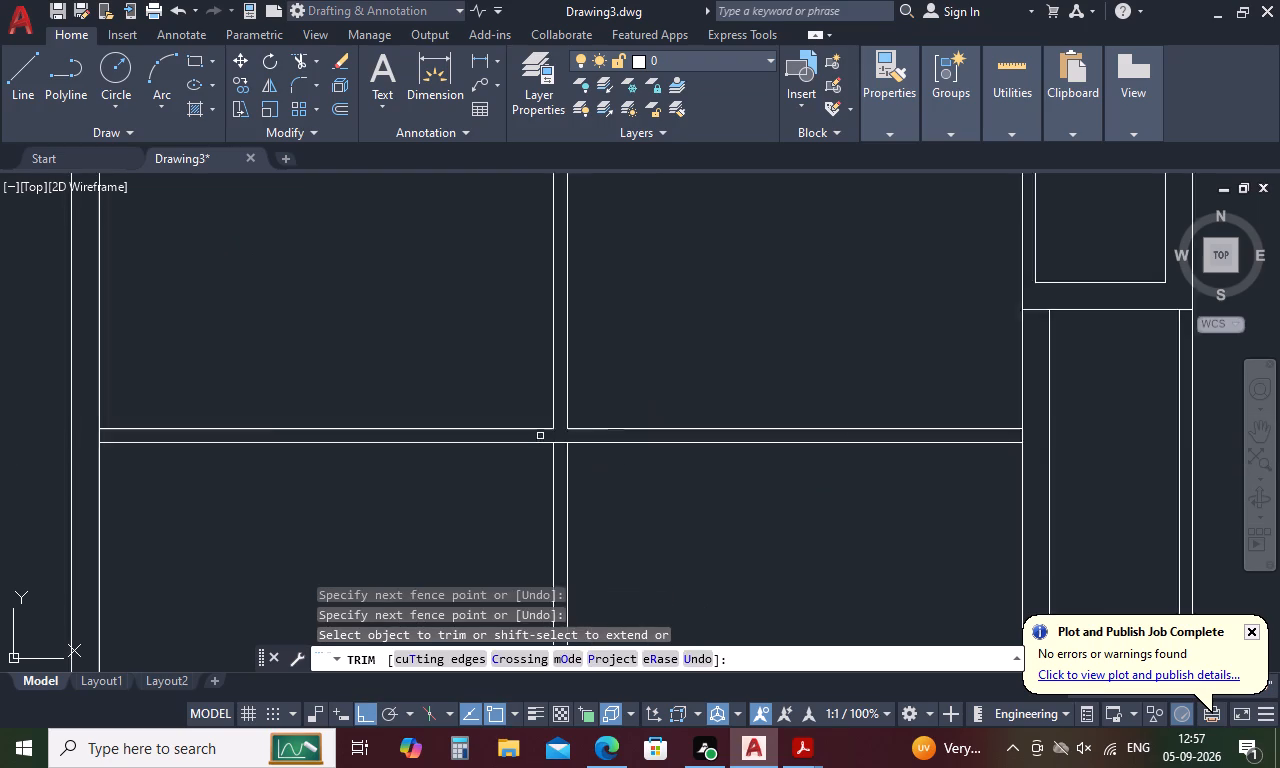
{"action": "scroll", "coordinate": [540, 436], "scroll_direction": "down", "scroll_amount": 2}
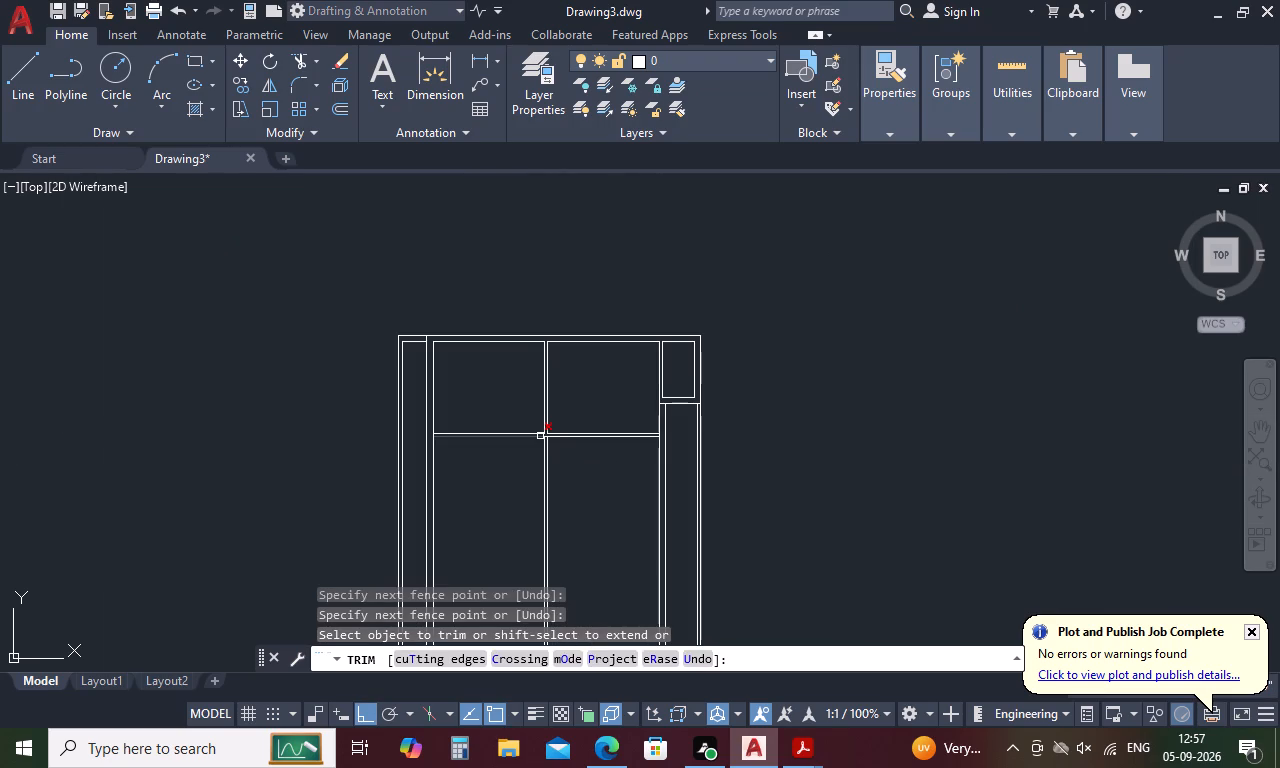
{"action": "scroll", "coordinate": [540, 436], "scroll_direction": "down", "scroll_amount": 1}
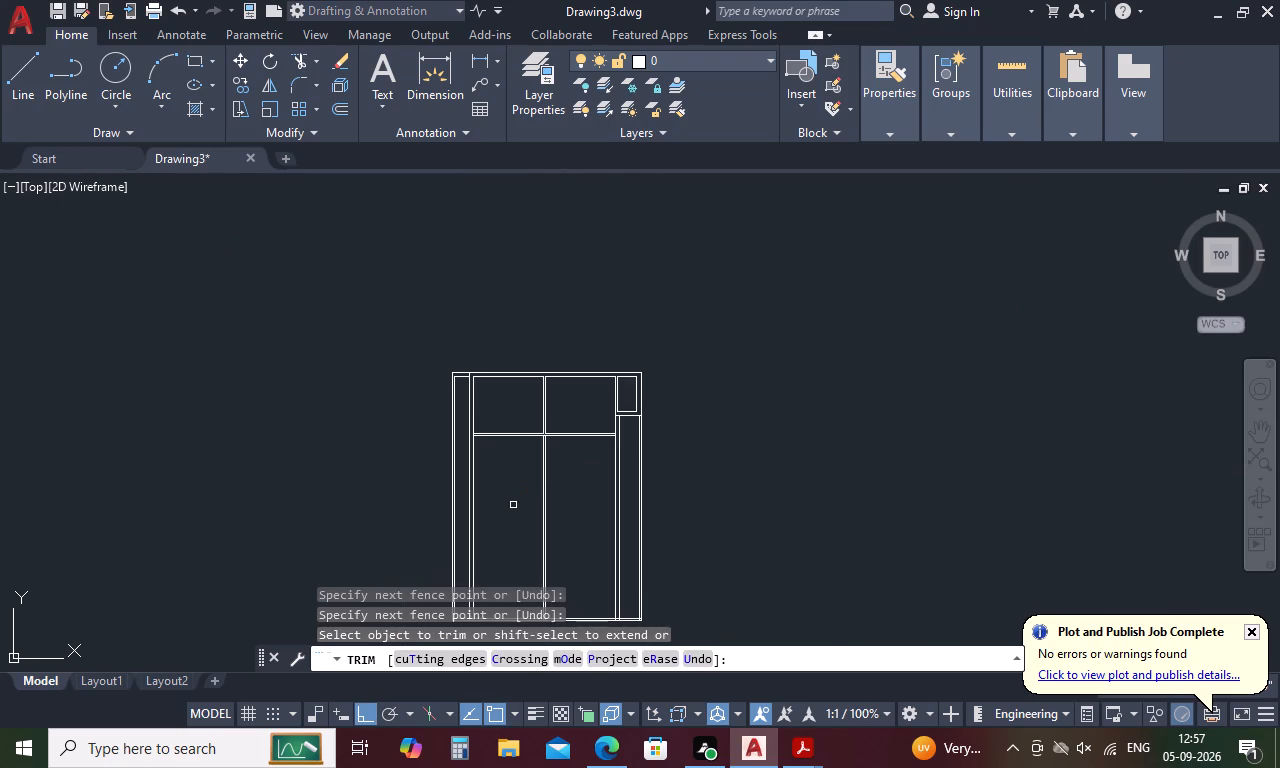
{"action": "scroll", "coordinate": [513, 505], "scroll_direction": "up", "scroll_amount": 3}
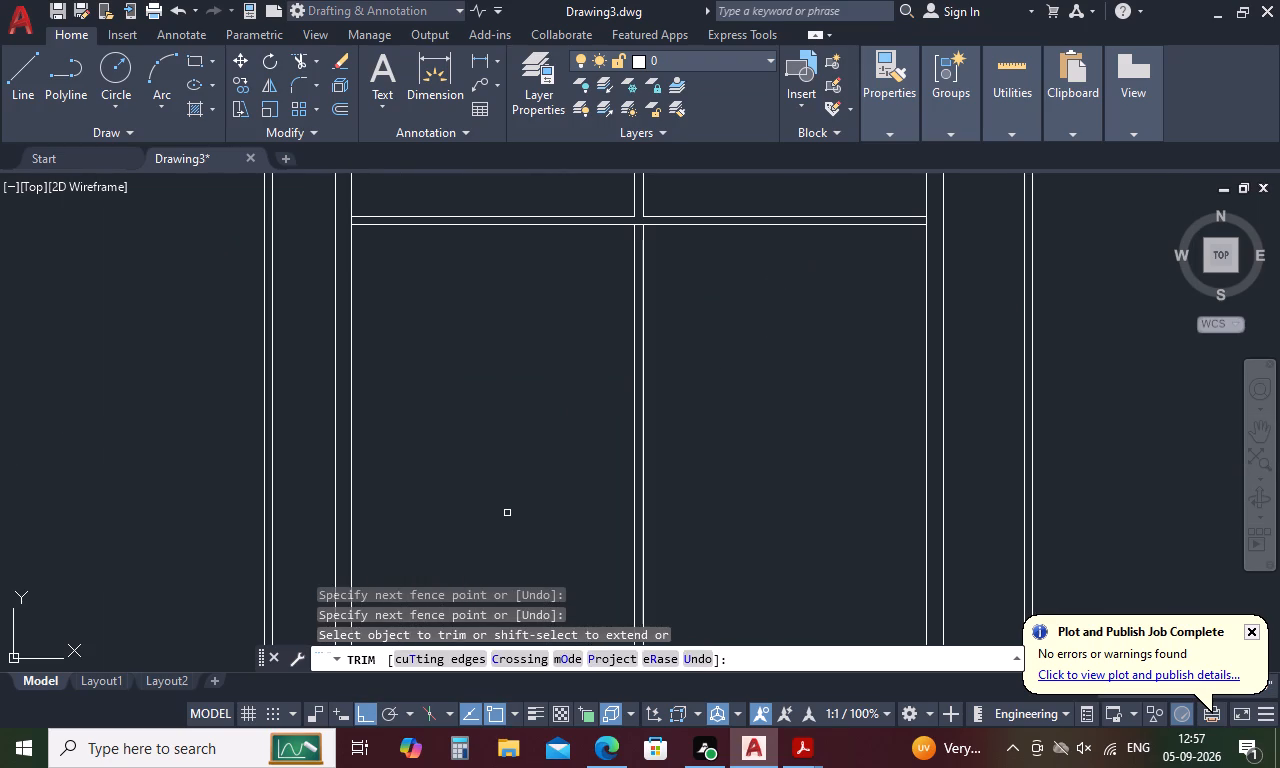
{"action": "key", "text": "Escape"}
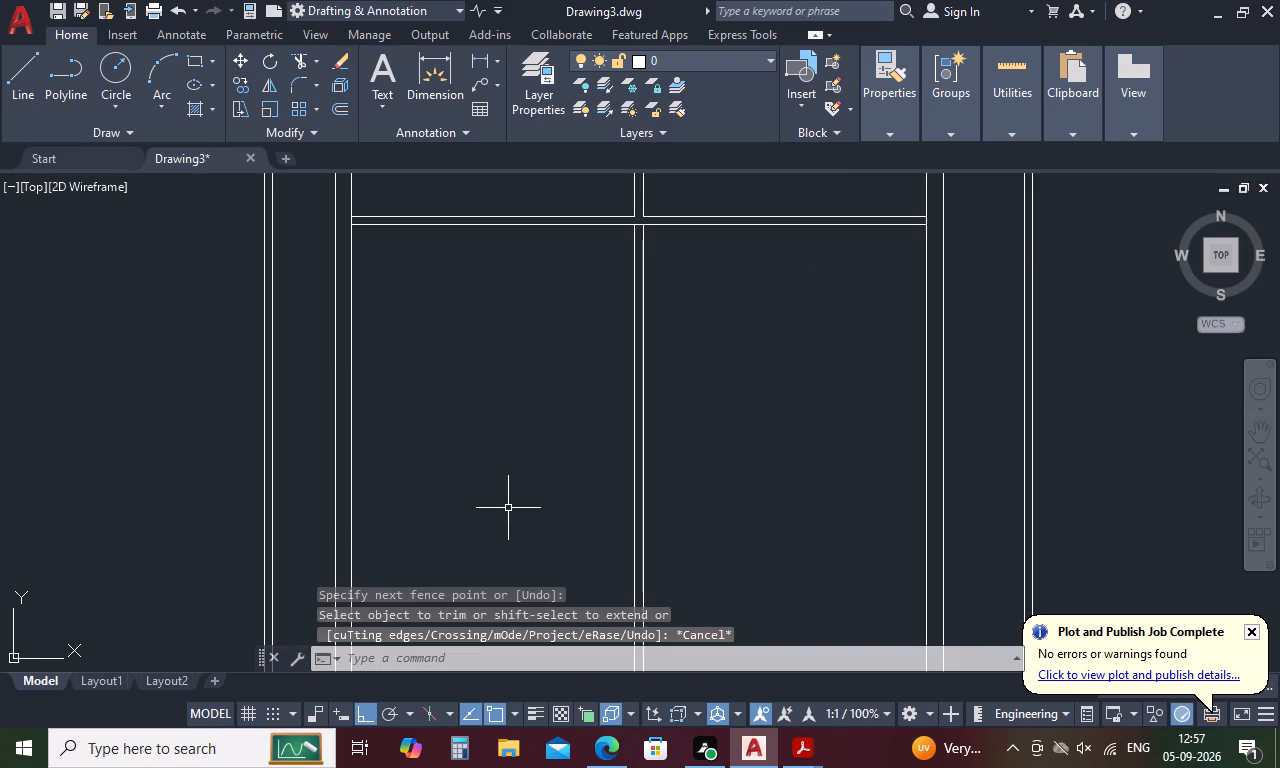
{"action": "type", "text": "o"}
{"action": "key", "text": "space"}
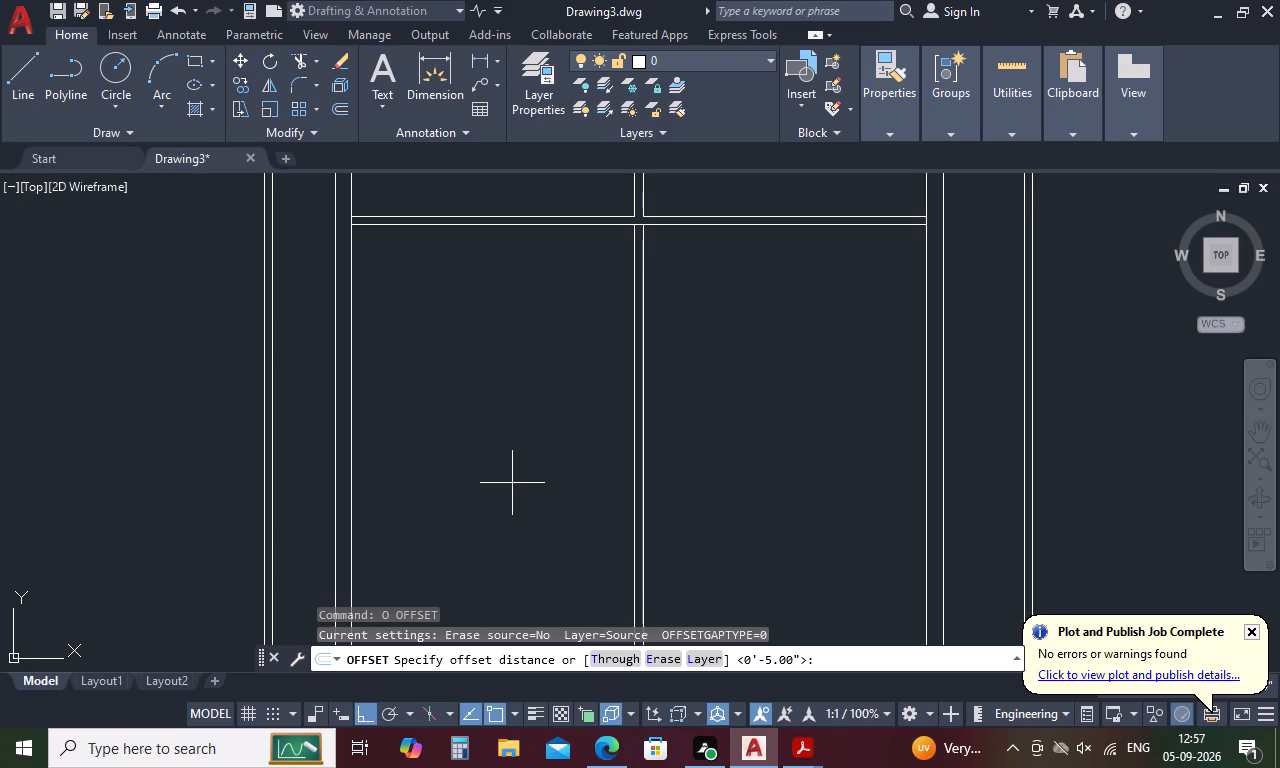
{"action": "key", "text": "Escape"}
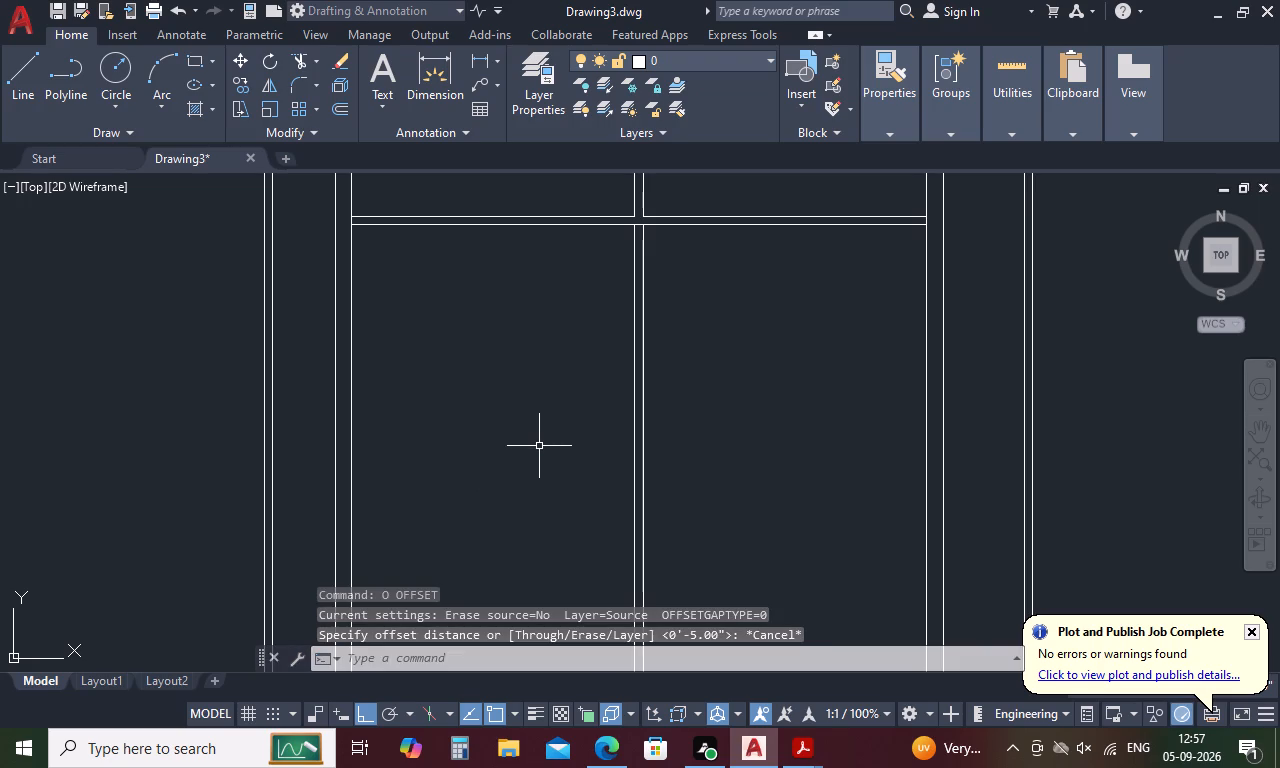
Trim the middle rooms' outer vertical lines across the cross wall's thickness at its left and right ends.
{"action": "type", "text": "tr"}
{"action": "key", "text": "space"}
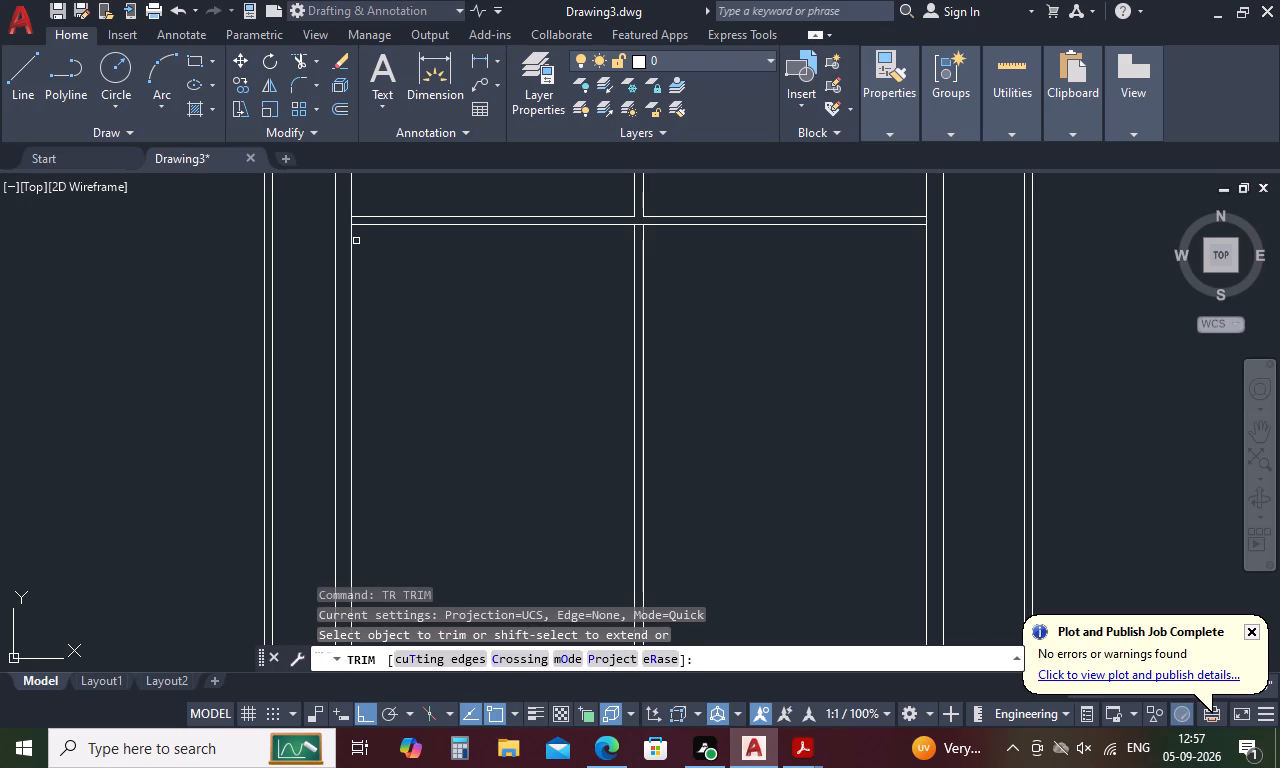
{"action": "left_click", "coordinate": [349, 220]}
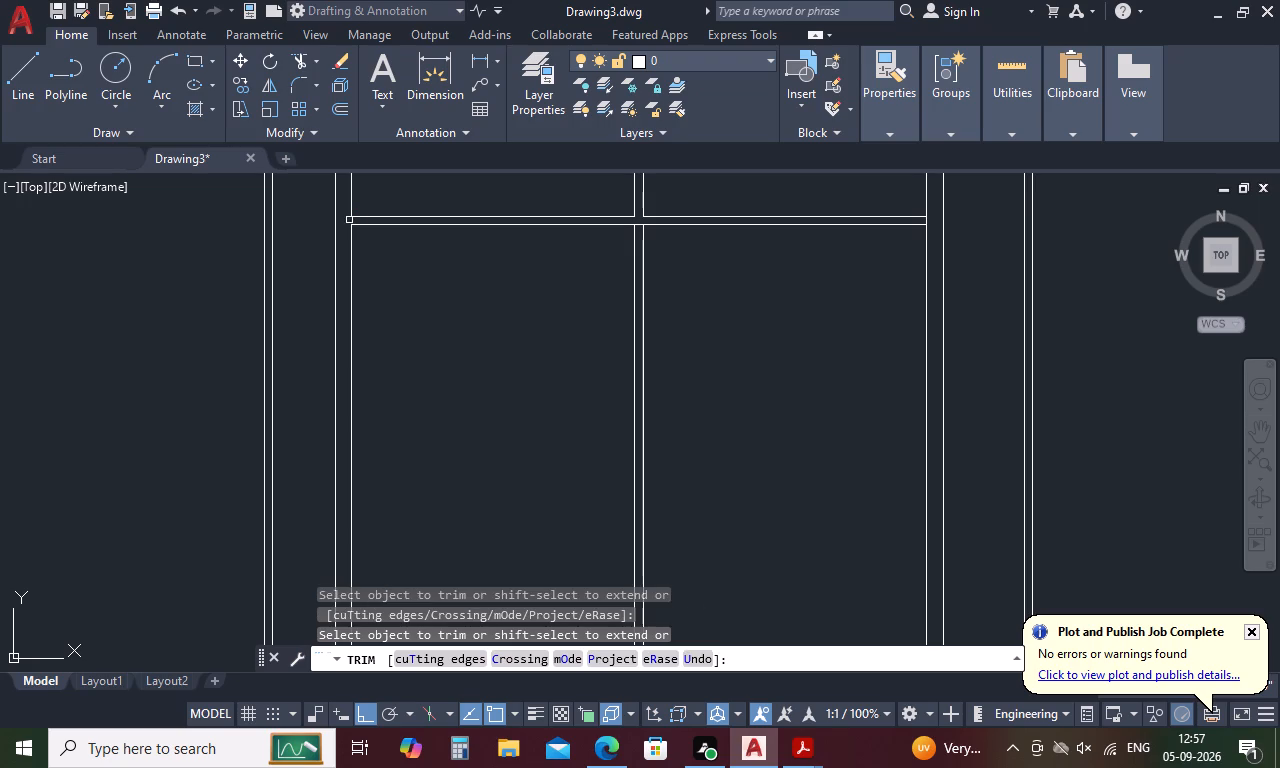
{"action": "left_click", "coordinate": [926, 221]}
{"action": "key", "text": "Escape"}
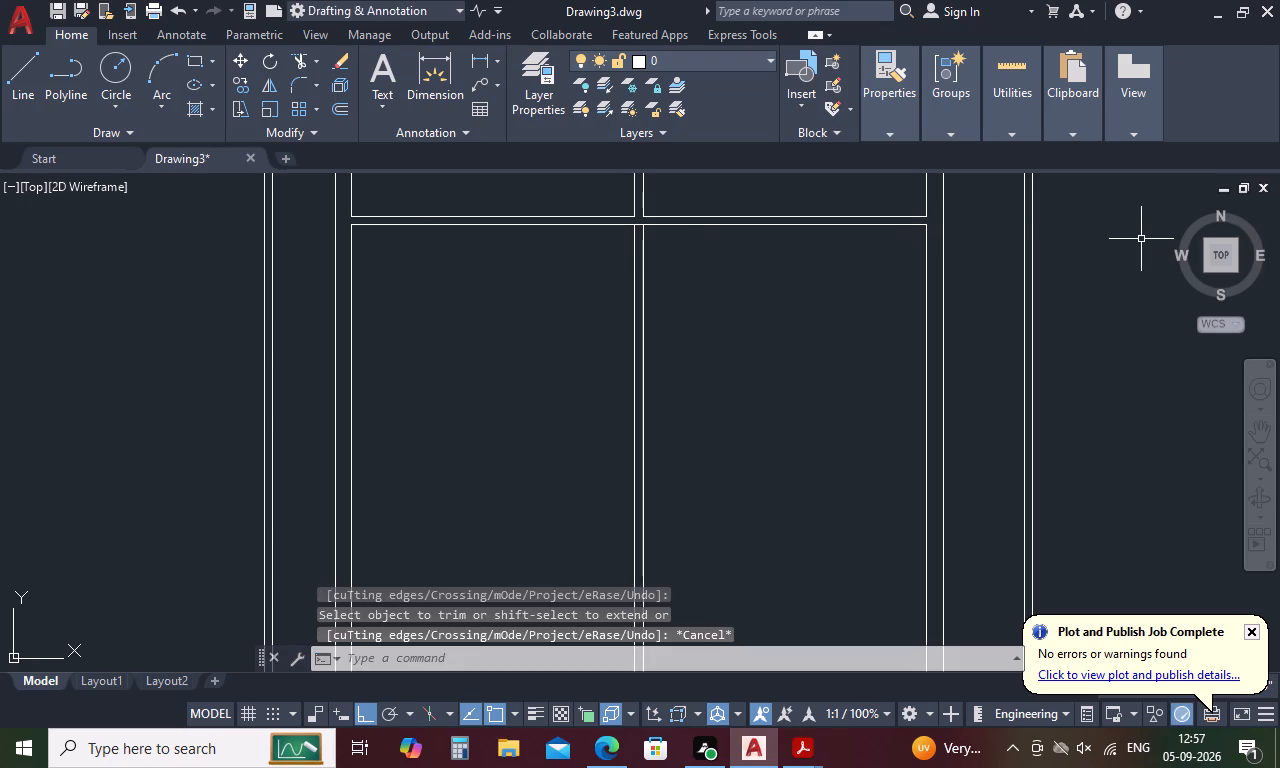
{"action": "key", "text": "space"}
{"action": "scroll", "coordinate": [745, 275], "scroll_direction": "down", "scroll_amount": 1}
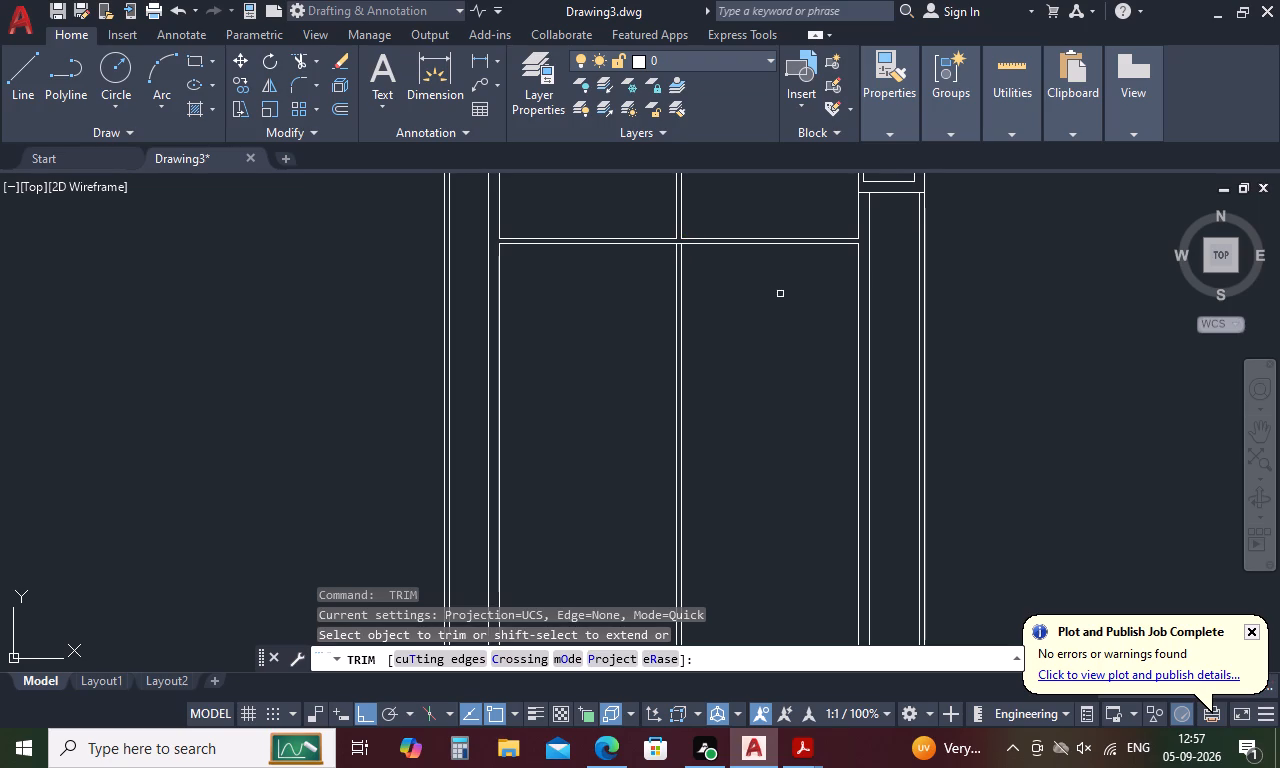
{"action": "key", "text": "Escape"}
Offset the cross wall's lower line in the left middle room 5' downward.
{"action": "type", "text": "o"}
{"action": "key", "text": "space"}
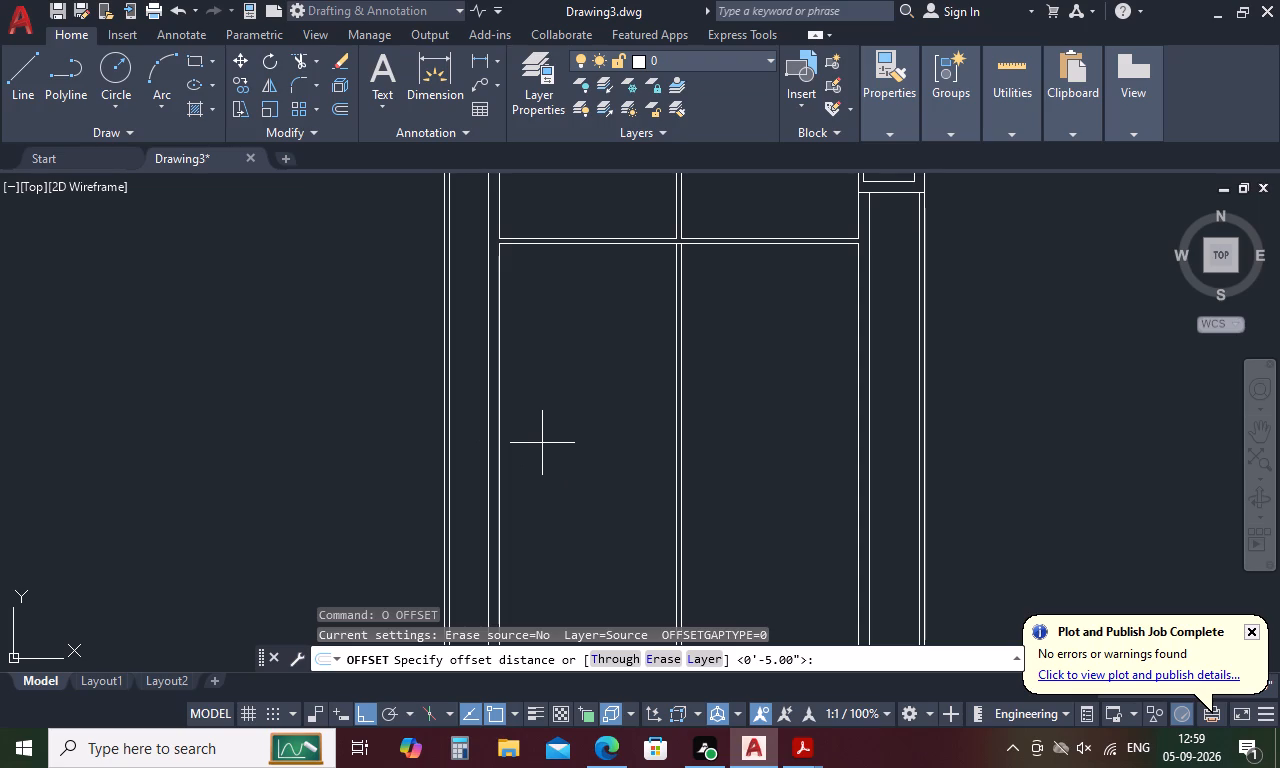
{"action": "type", "text": "5'"}
{"action": "key", "text": "space"}
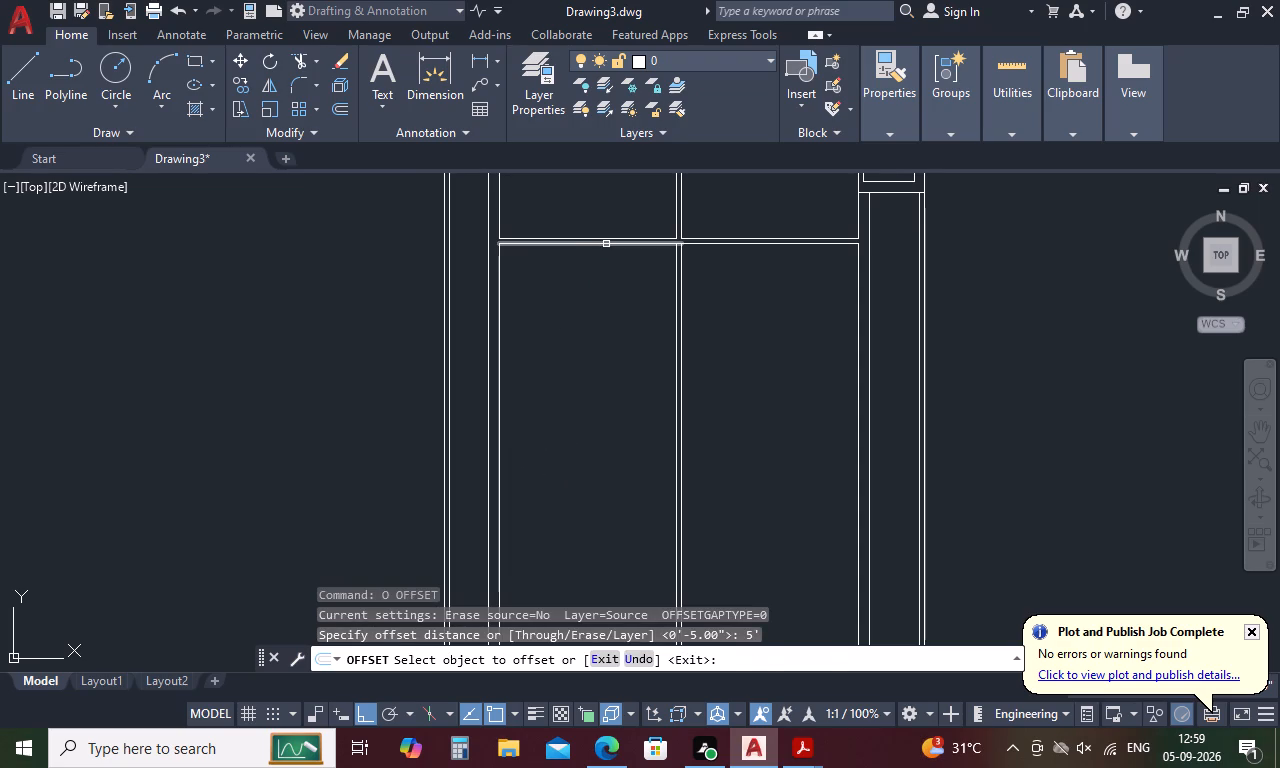
{"action": "left_click", "coordinate": [606, 244]}
{"action": "left_click", "coordinate": [587, 445]}
{"action": "key", "text": "n"}
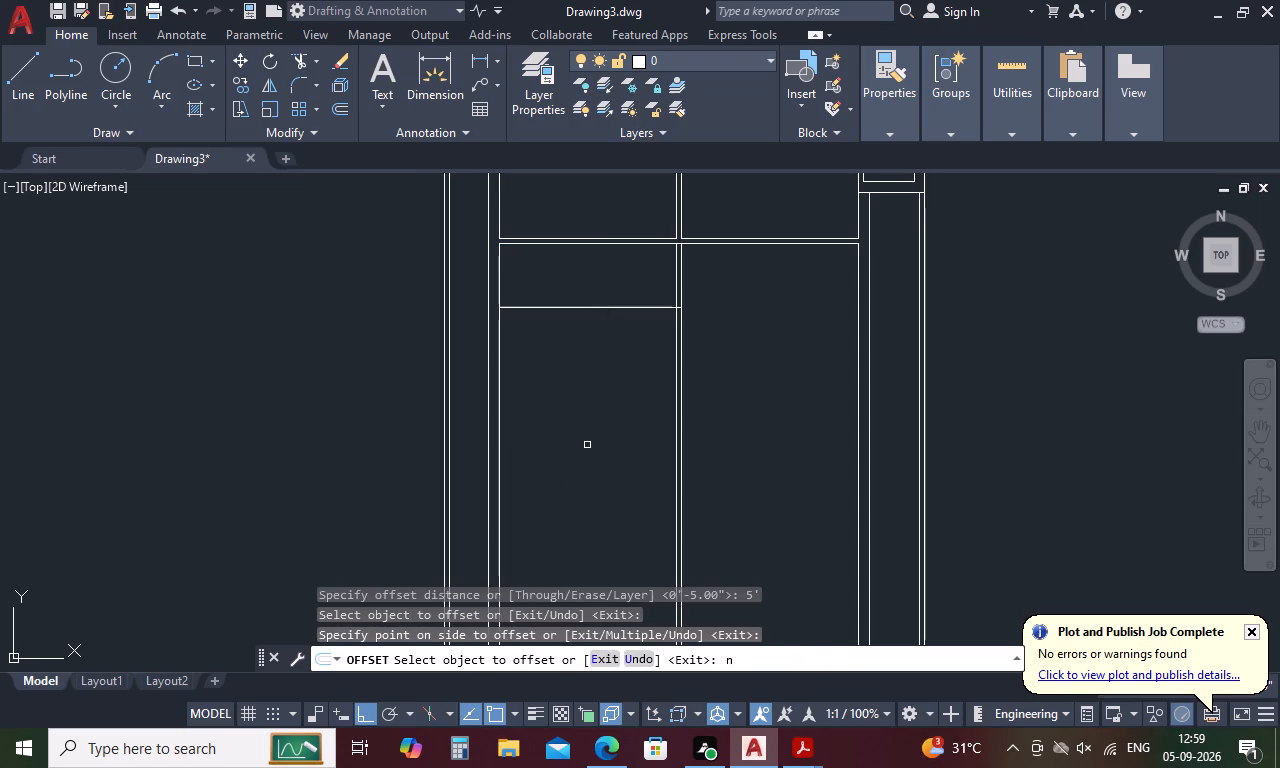
{"action": "key", "text": "BackSpace"}
{"action": "key", "text": "space"}
Offset the new line in the left middle room 5" downward to form a partition wall.
{"action": "key", "text": "space"}
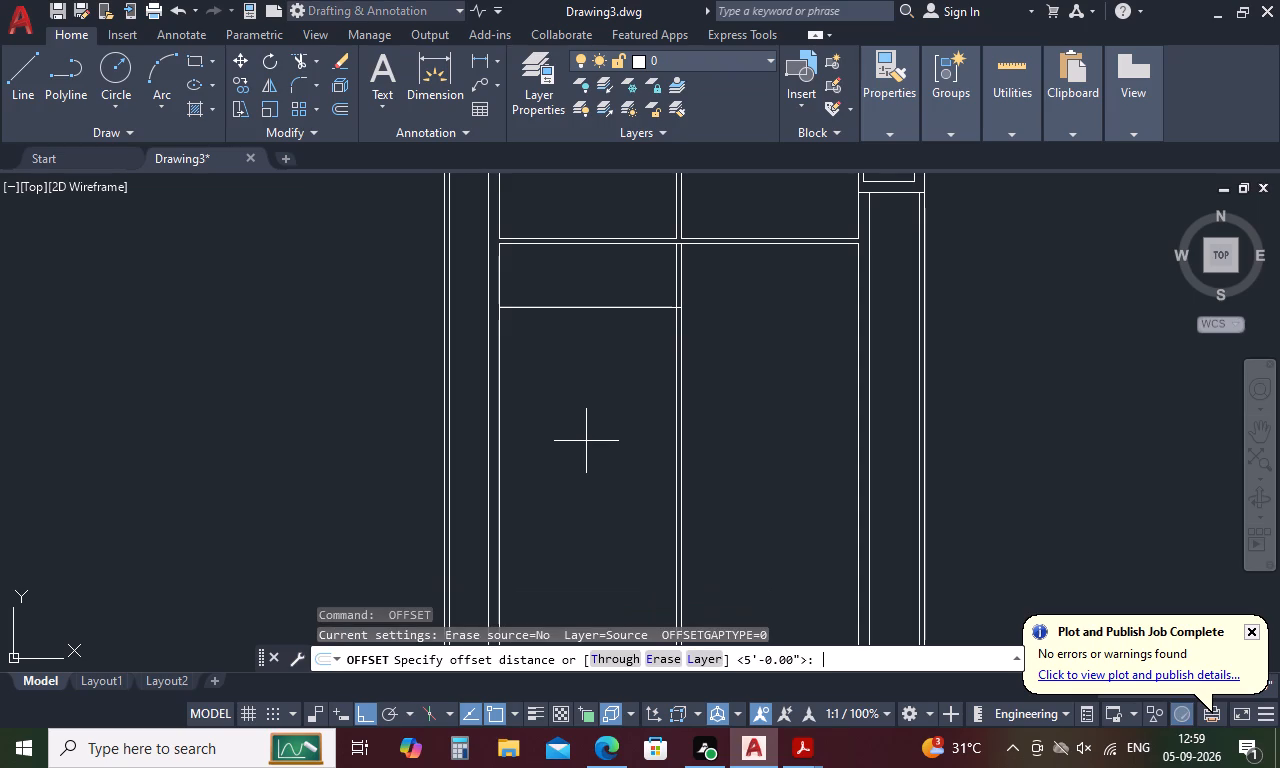
{"action": "type", "text": "5"}
{"action": "key", "text": "space"}
{"action": "left_click", "coordinate": [631, 307]}
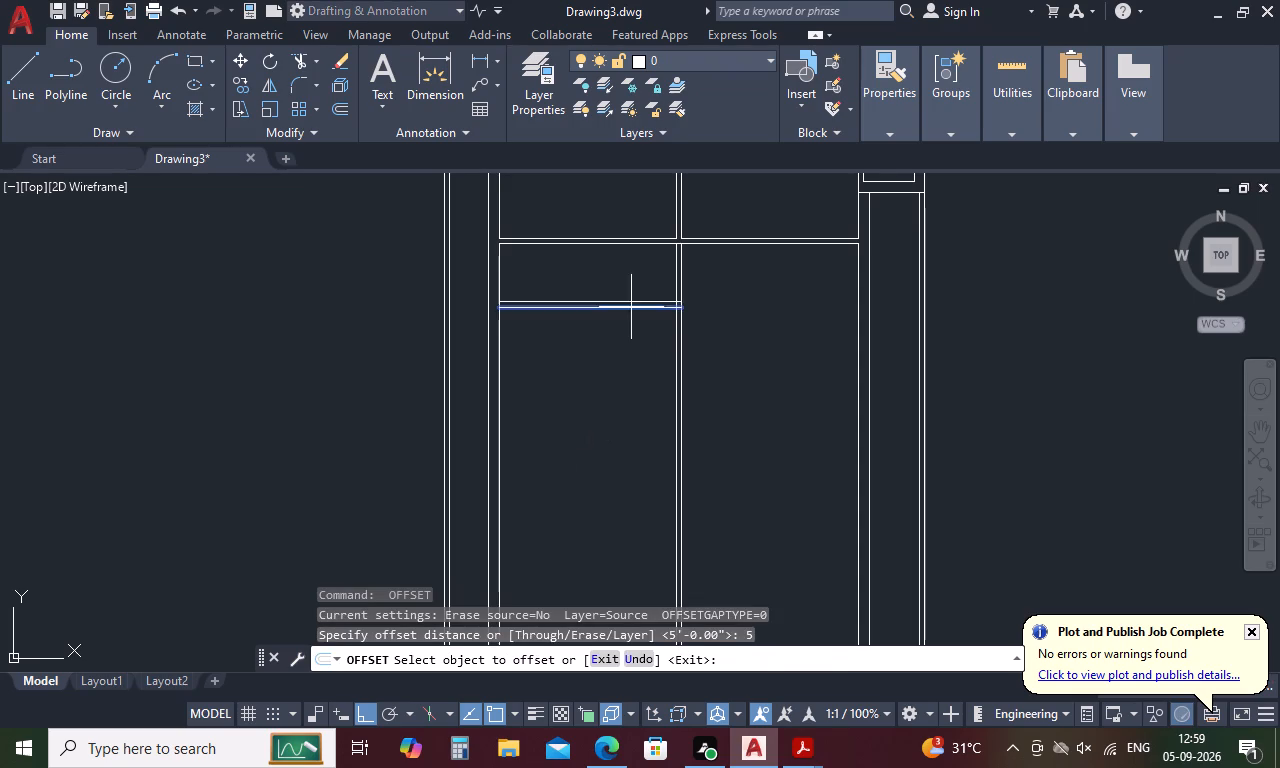
{"action": "left_click", "coordinate": [618, 361]}
{"action": "key", "text": "space"}
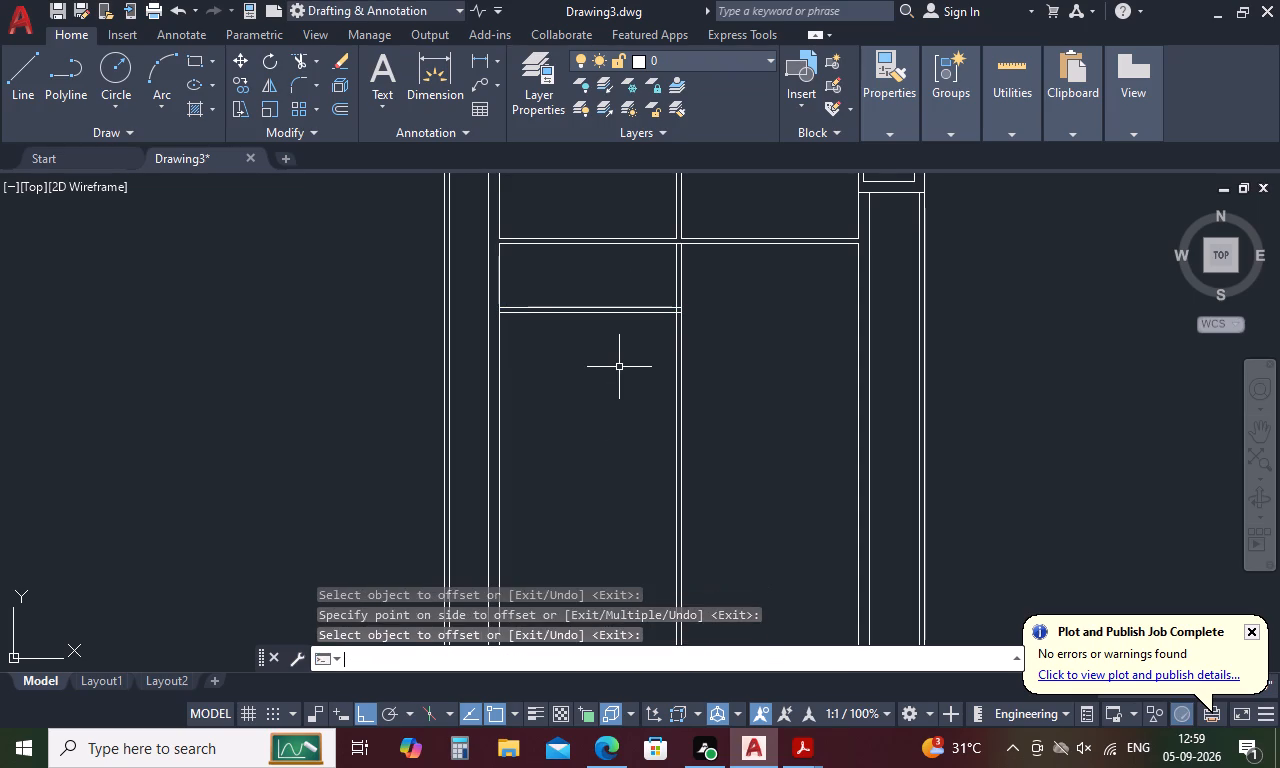
Offset the partition wall's lower line 5' downward.
{"action": "key", "text": "space"}
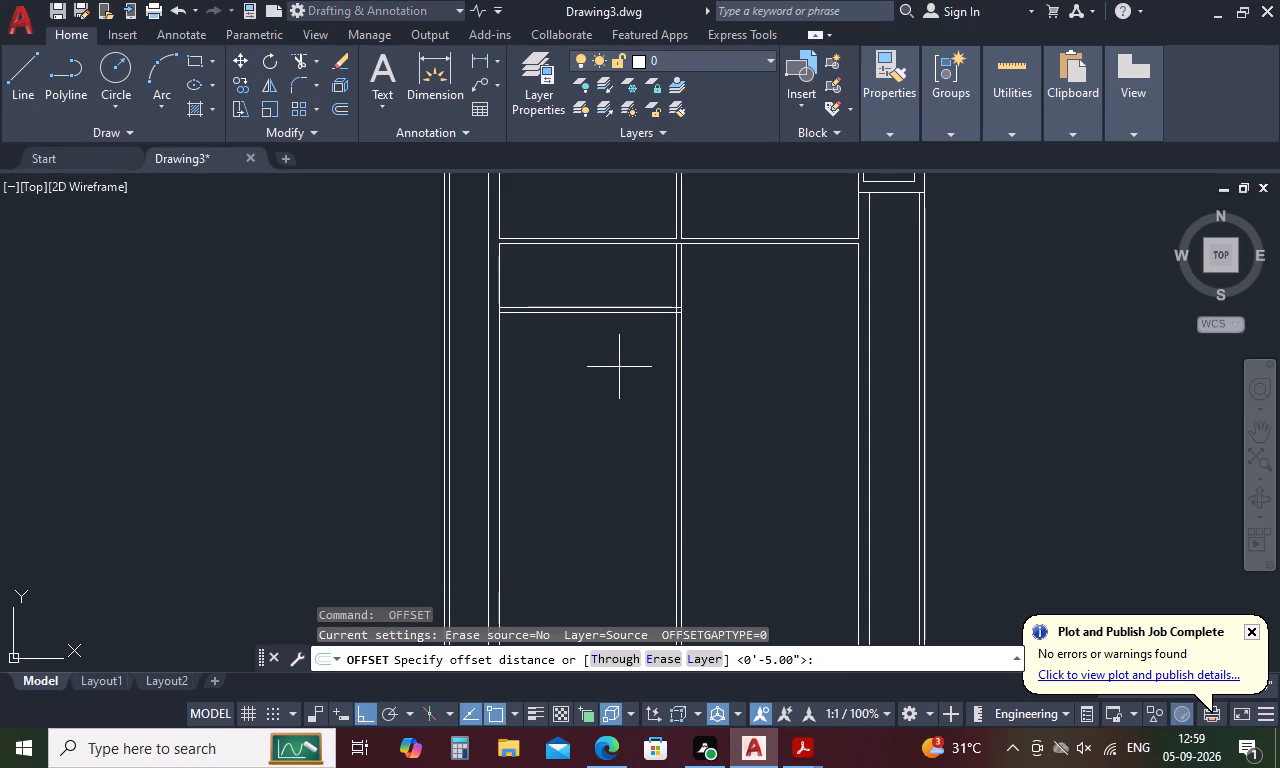
{"action": "key", "text": "5"}
{"action": "key", "text": "apostrophe"}
{"action": "key", "text": "space"}
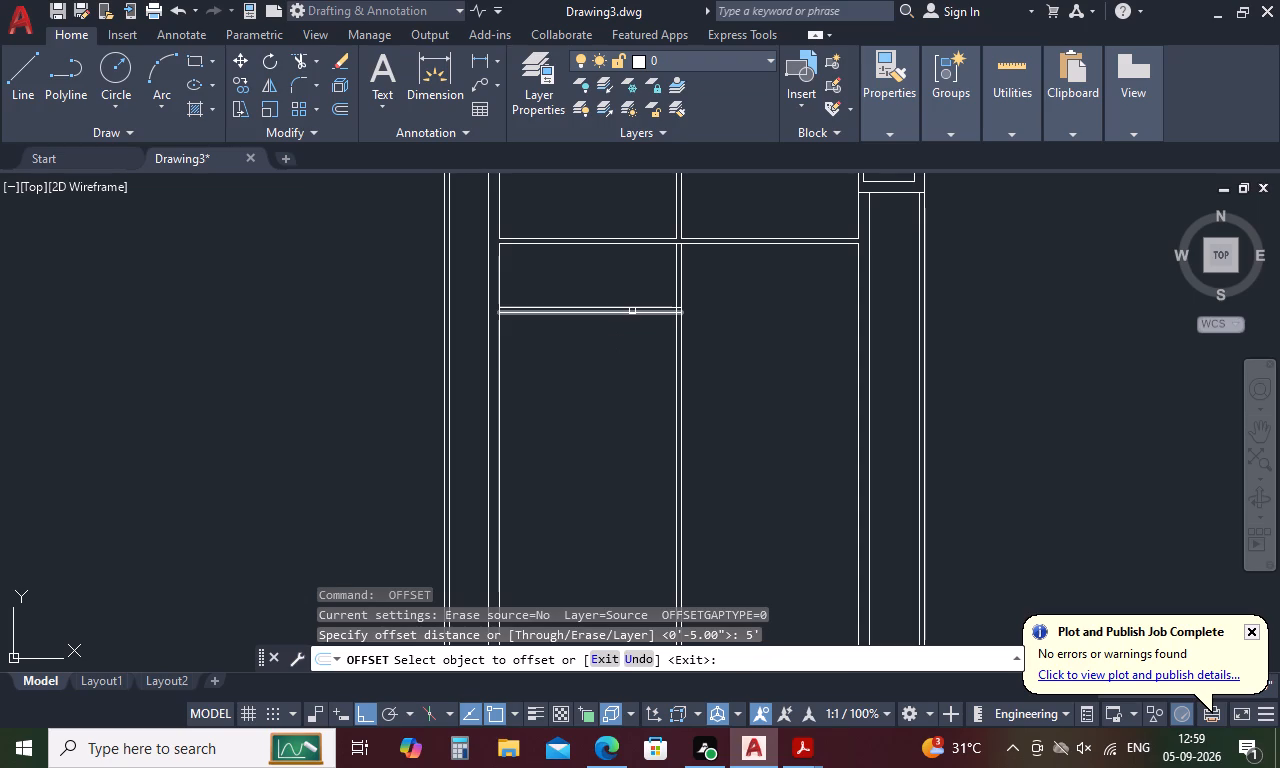
{"action": "left_click", "coordinate": [633, 314]}
{"action": "left_click", "coordinate": [627, 365]}
{"action": "key", "text": "space"}
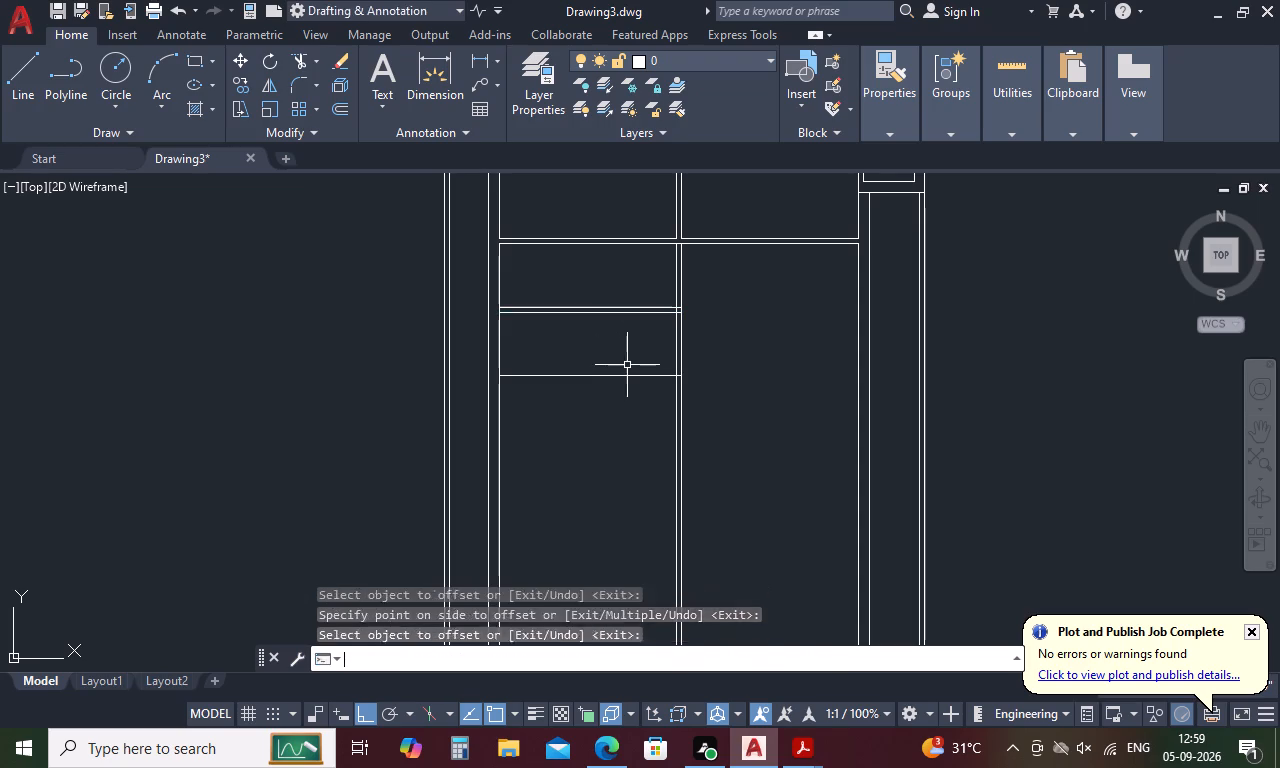
Offset the lowest horizontal line in the left middle room 5" downward to form a second partition wall.
{"action": "key", "text": "space"}
{"action": "type", "text": "5"}
{"action": "key", "text": "space"}
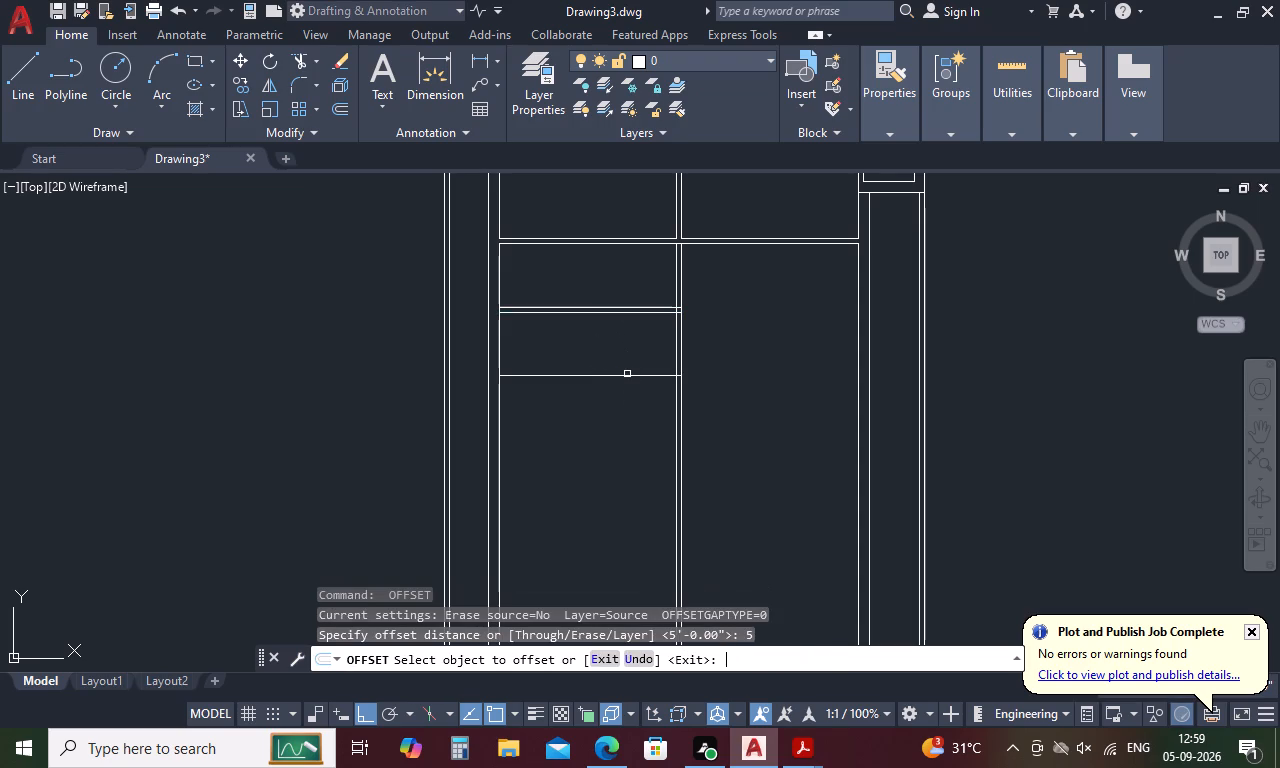
{"action": "left_click", "coordinate": [627, 378]}
{"action": "left_click", "coordinate": [623, 429]}
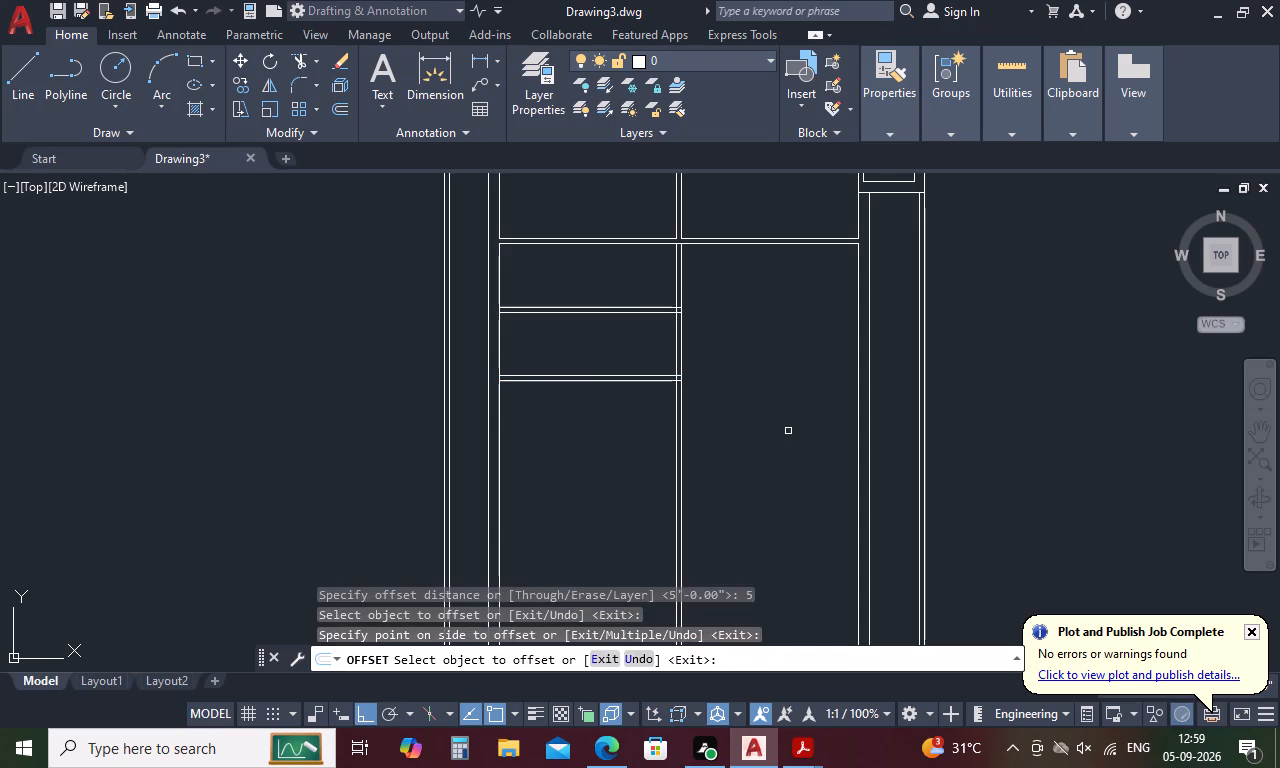
{"action": "key", "text": "Escape"}
Trim the left middle room's left vertical line across the thickness of both partition walls.
{"action": "type", "text": "tr"}
{"action": "key", "text": "space"}
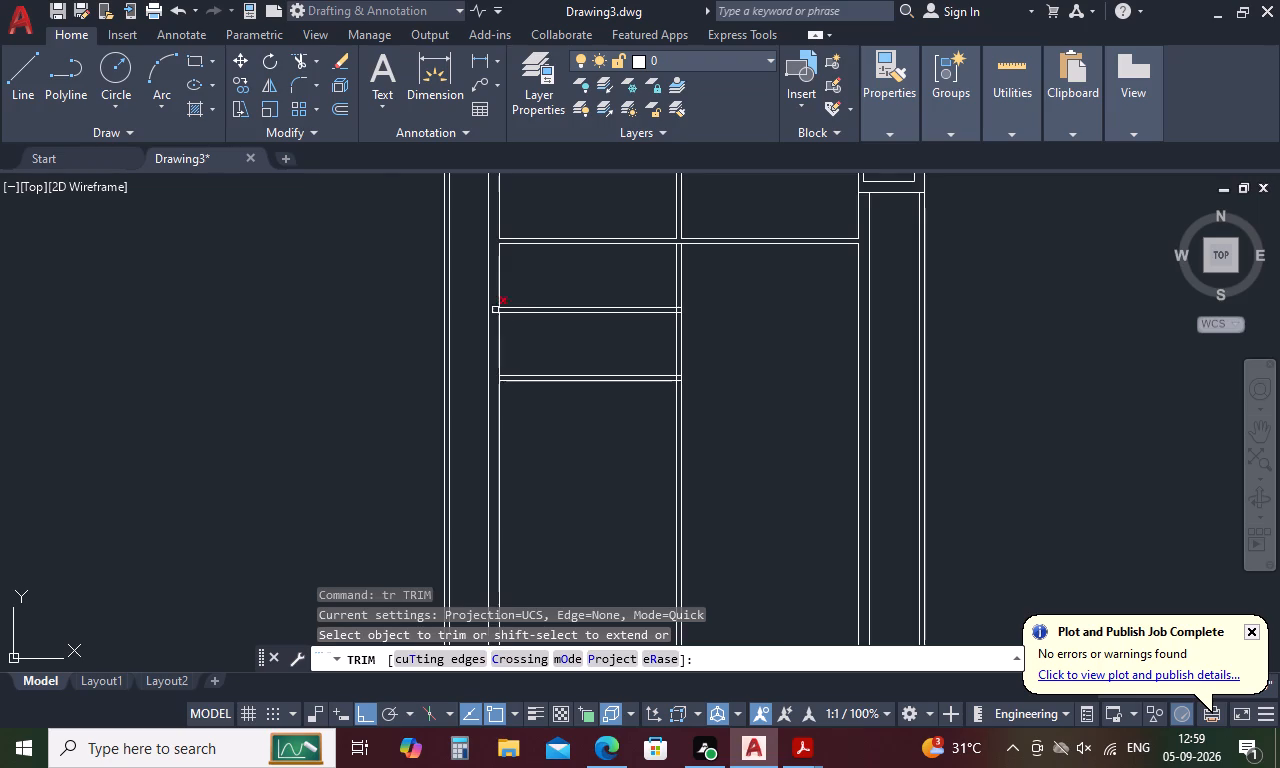
{"action": "scroll", "coordinate": [495, 310], "scroll_direction": "up", "scroll_amount": 3}
{"action": "left_click", "coordinate": [499, 307]}
{"action": "scroll", "coordinate": [501, 306], "scroll_direction": "down", "scroll_amount": 3}
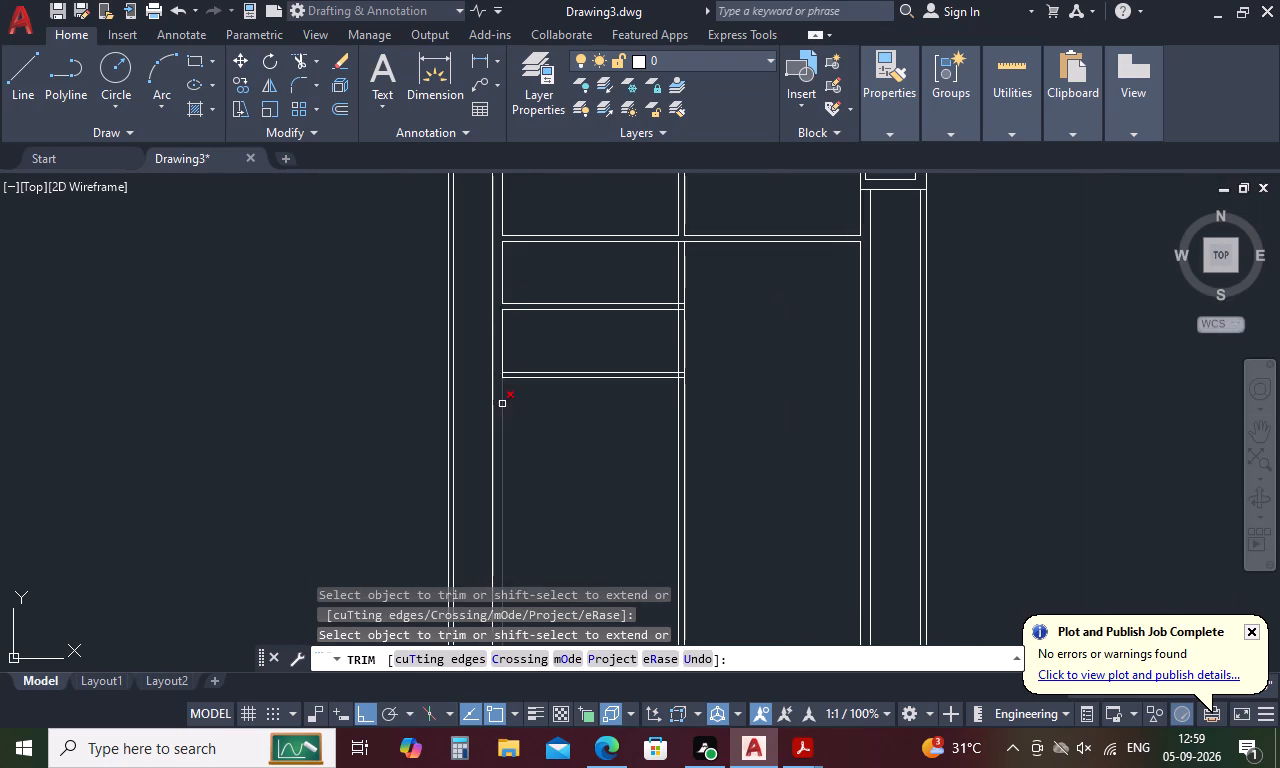
{"action": "scroll", "coordinate": [502, 404], "scroll_direction": "up", "scroll_amount": 4}
{"action": "left_click", "coordinate": [495, 204]}
{"action": "scroll", "coordinate": [495, 226], "scroll_direction": "down", "scroll_amount": 3}
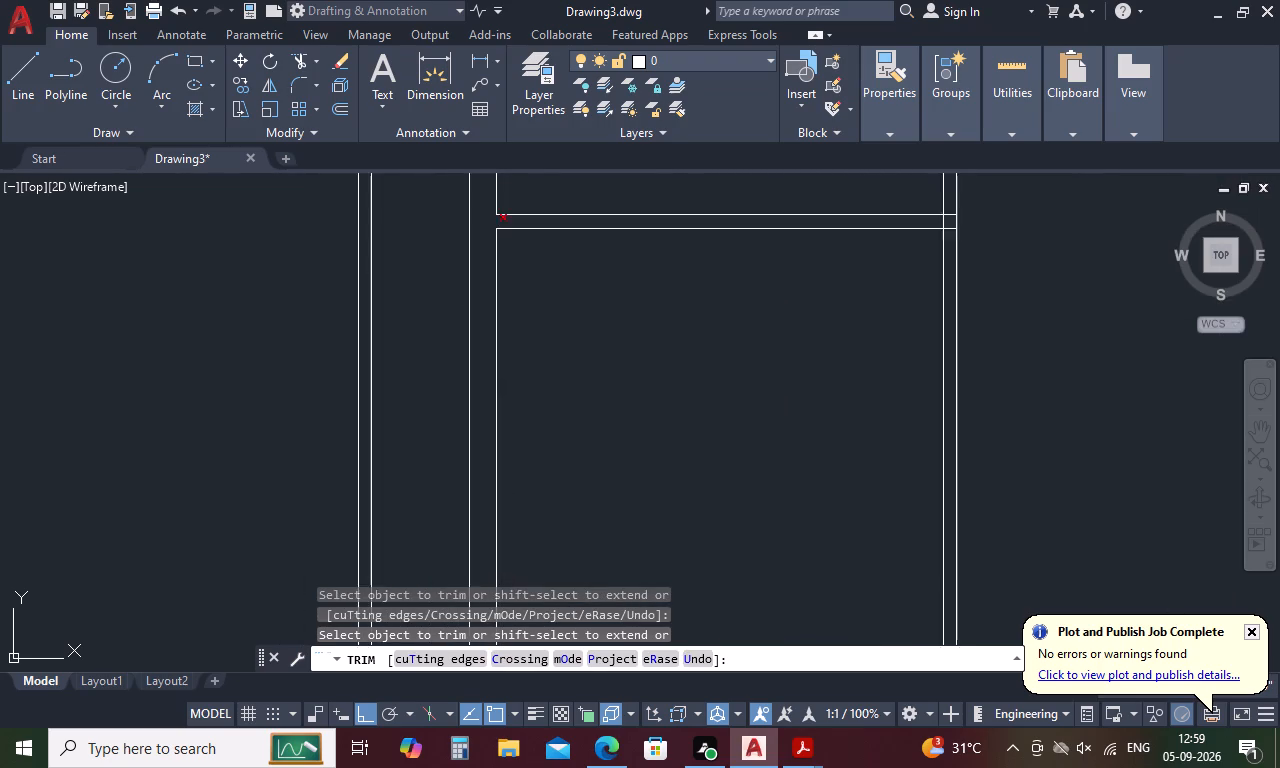
{"action": "scroll", "coordinate": [495, 226], "scroll_direction": "down", "scroll_amount": 4}
{"action": "scroll", "coordinate": [521, 198], "scroll_direction": "up", "scroll_amount": 4}
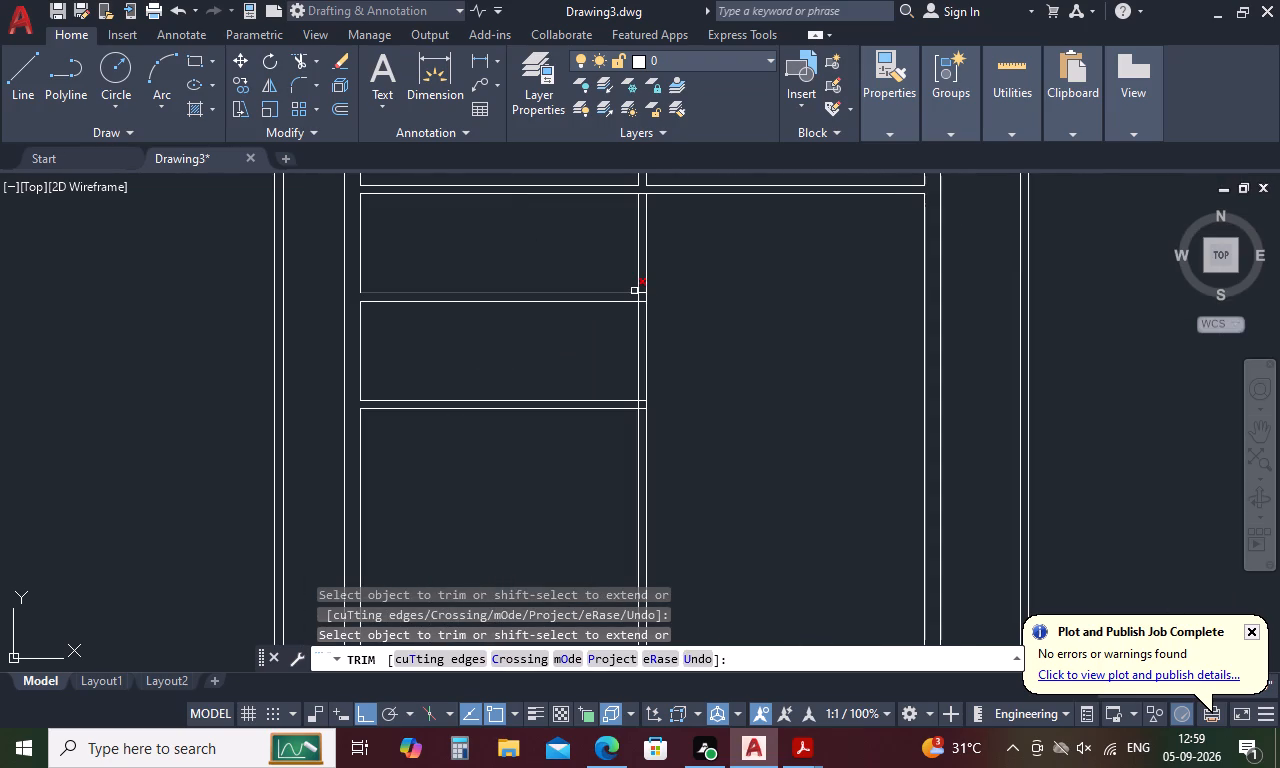
{"action": "key", "text": "Escape"}
Offset the left vertical lines of the two small left rooms 7' to the right.
{"action": "type", "text": "o"}
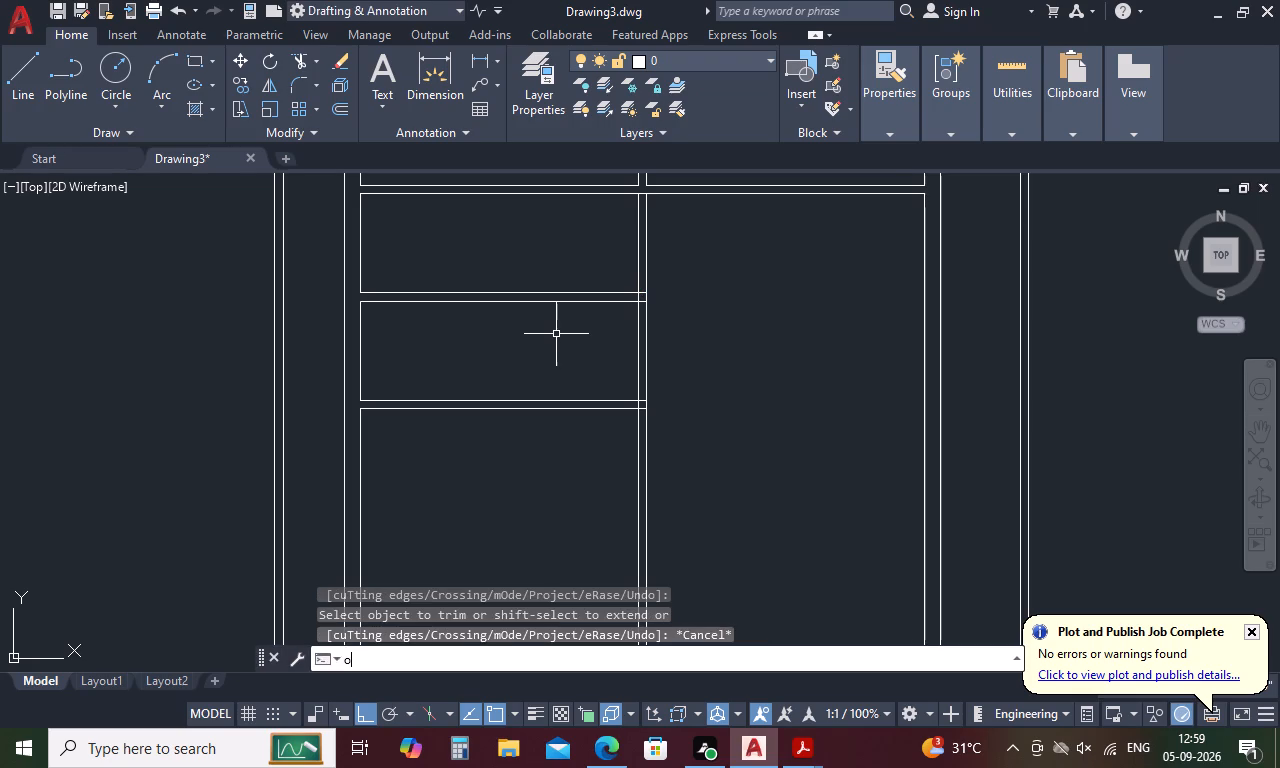
{"action": "key", "text": "space"}
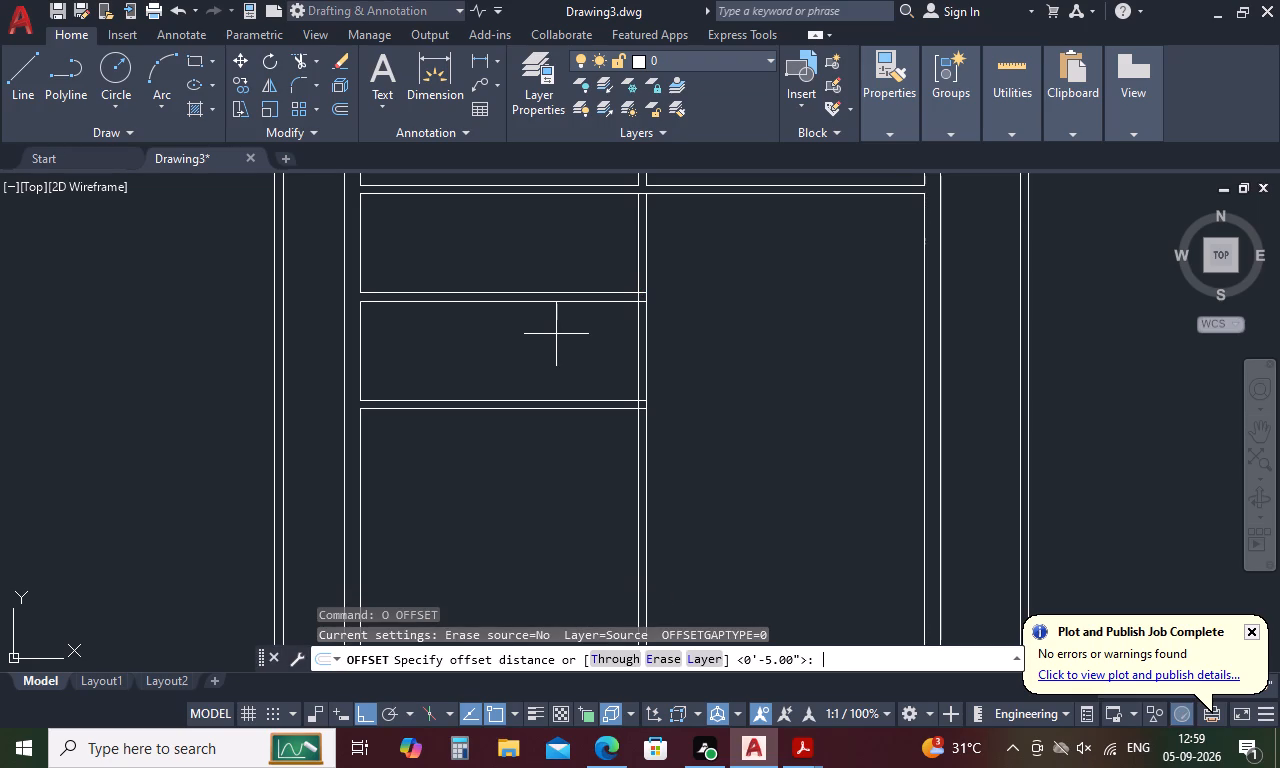
{"action": "key", "text": "5"}
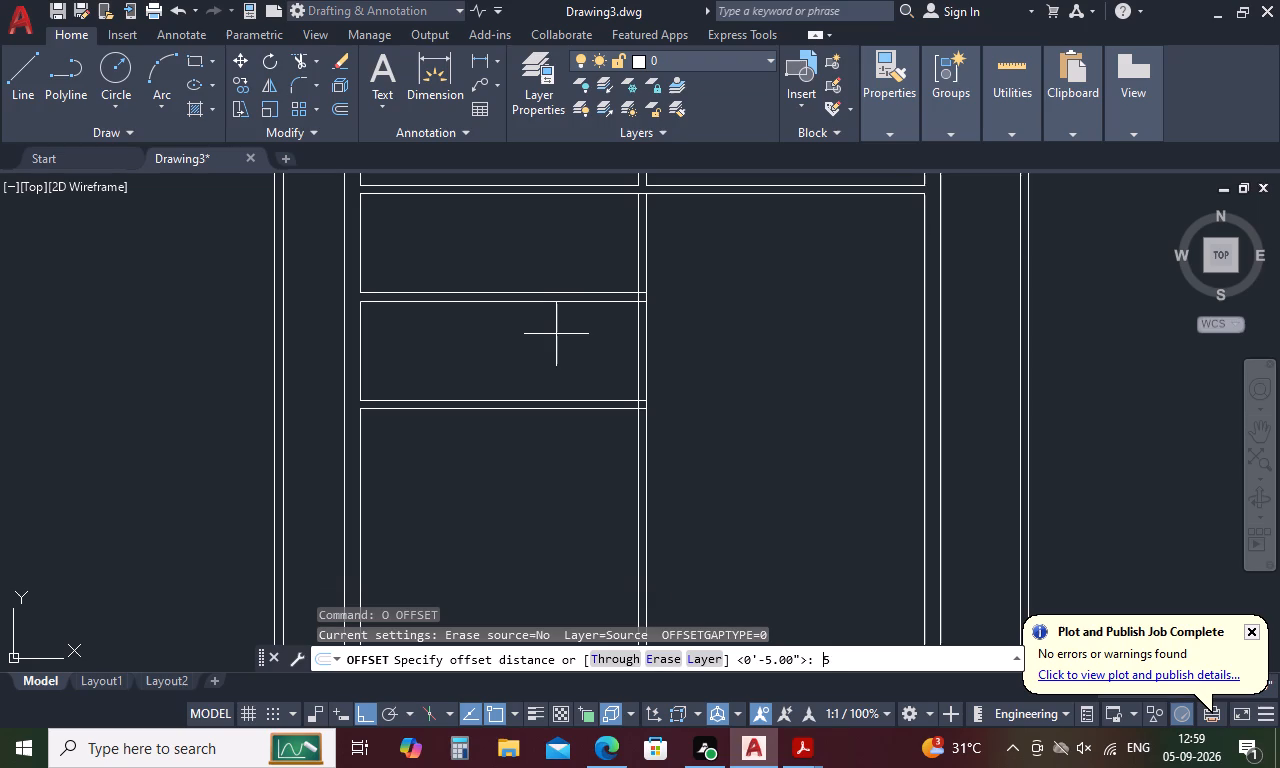
{"action": "key", "text": "BackSpace"}
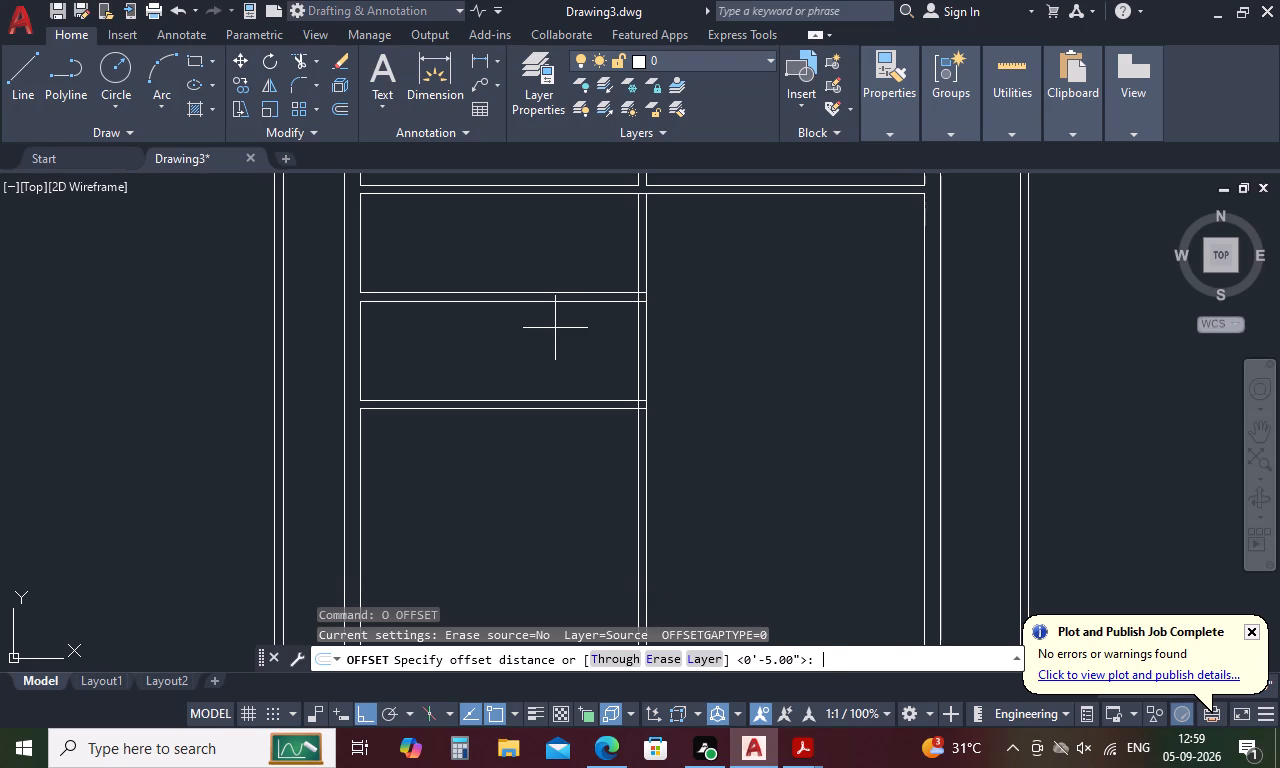
{"action": "type", "text": "7'"}
{"action": "key", "text": "space"}
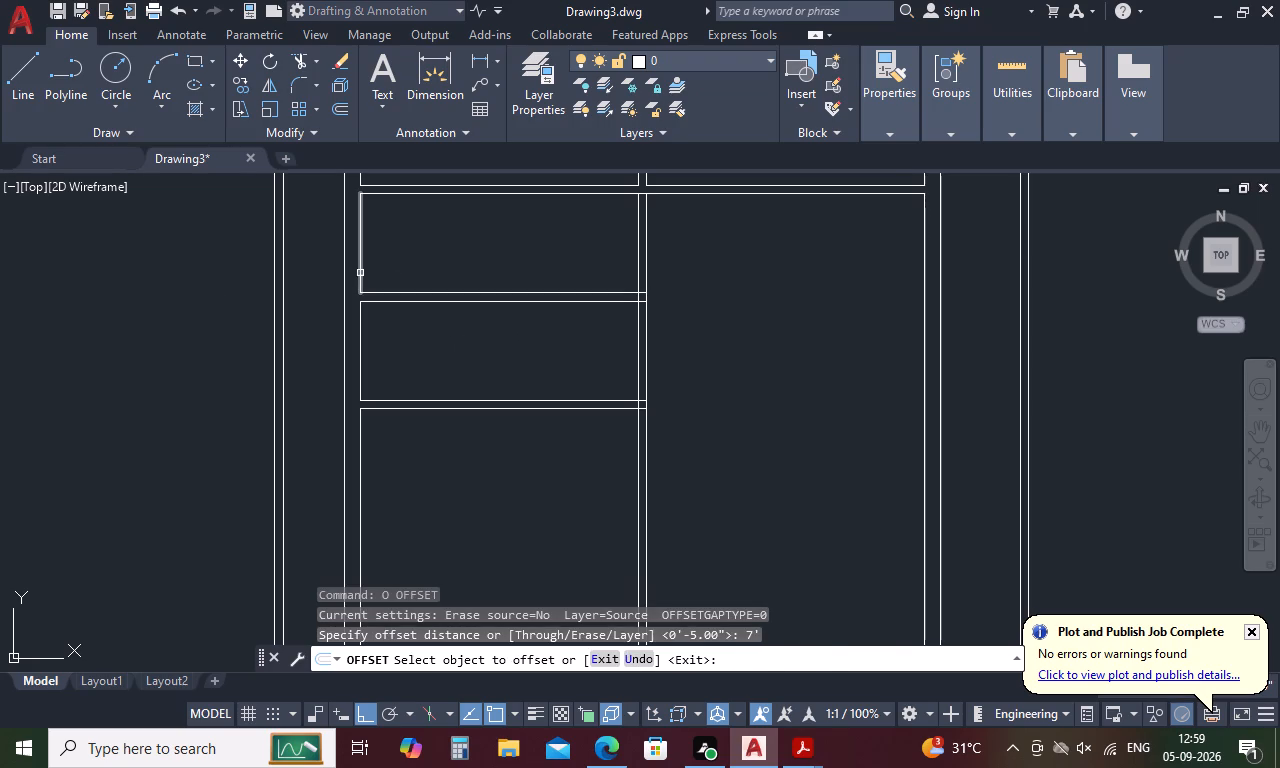
{"action": "left_click", "coordinate": [360, 273]}
{"action": "left_click", "coordinate": [496, 280]}
{"action": "left_click", "coordinate": [360, 353]}
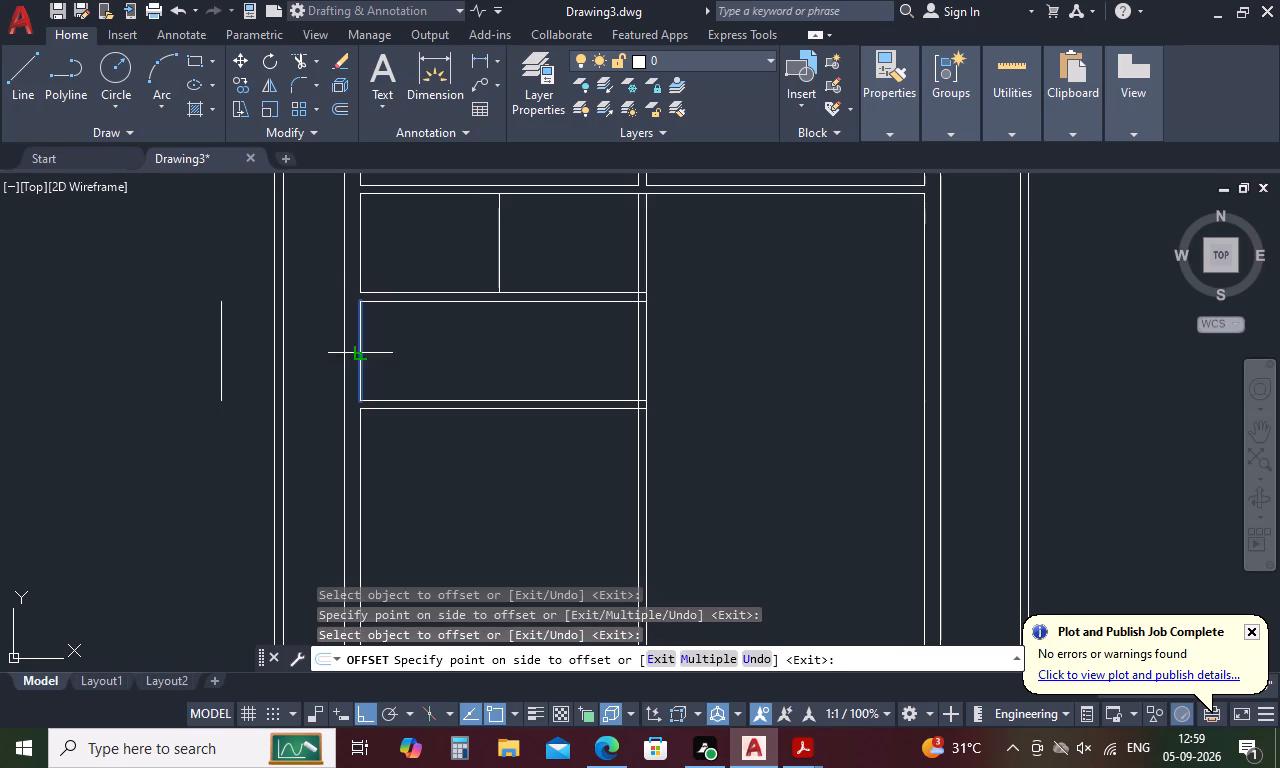
{"action": "left_click", "coordinate": [496, 366]}
{"action": "key", "text": "space"}
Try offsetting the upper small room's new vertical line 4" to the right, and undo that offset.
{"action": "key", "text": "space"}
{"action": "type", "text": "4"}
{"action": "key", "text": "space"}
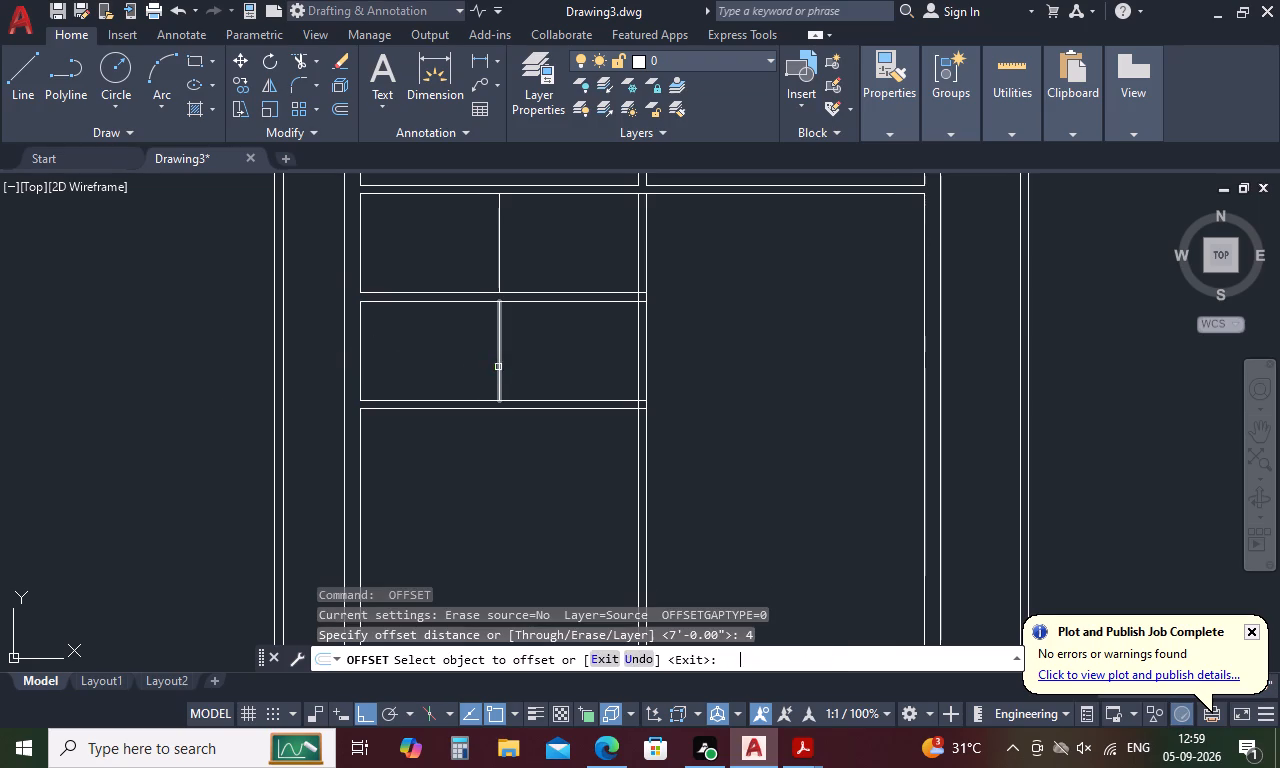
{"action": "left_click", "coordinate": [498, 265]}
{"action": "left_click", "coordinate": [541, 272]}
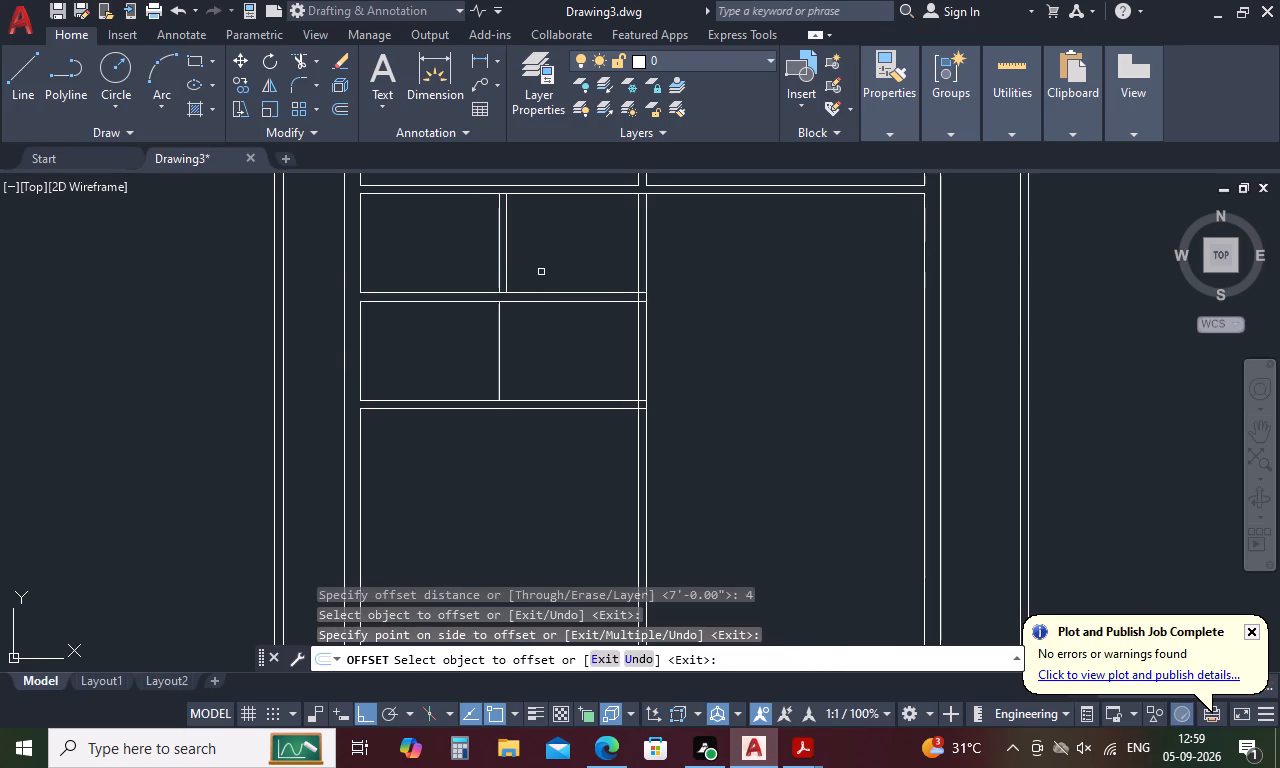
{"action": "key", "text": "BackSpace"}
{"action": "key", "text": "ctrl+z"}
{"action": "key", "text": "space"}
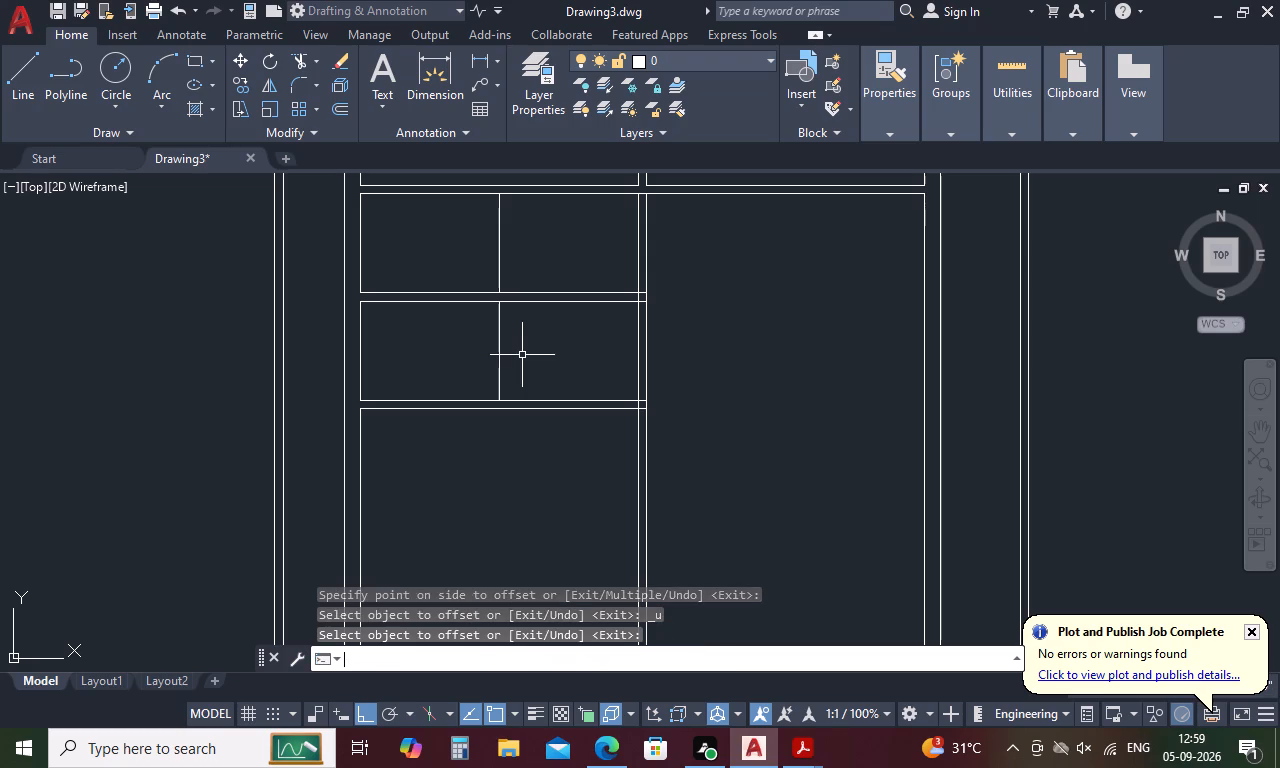
Offset the new vertical line in each of the two small left rooms 5" to the right to form a partition wall.
{"action": "key", "text": "space"}
{"action": "type", "text": "5"}
{"action": "key", "text": "space"}
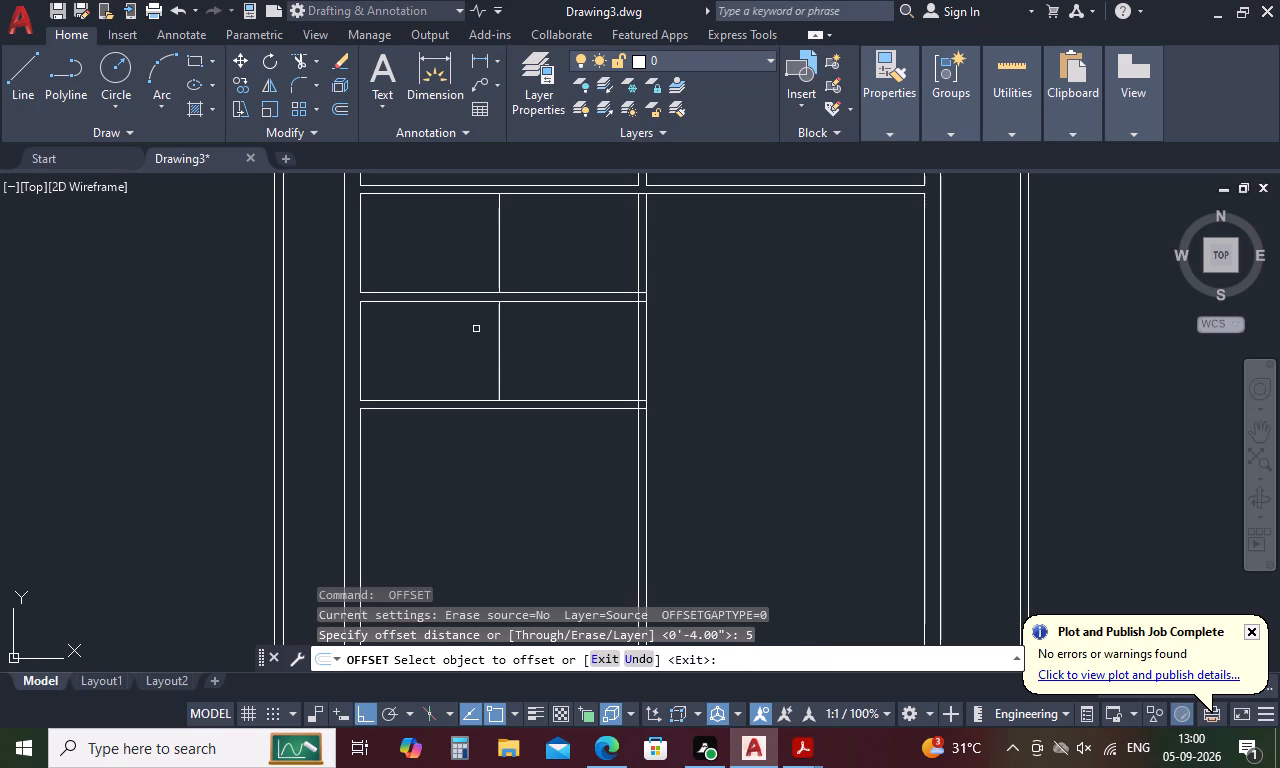
{"action": "left_click", "coordinate": [499, 254]}
{"action": "left_click", "coordinate": [523, 247]}
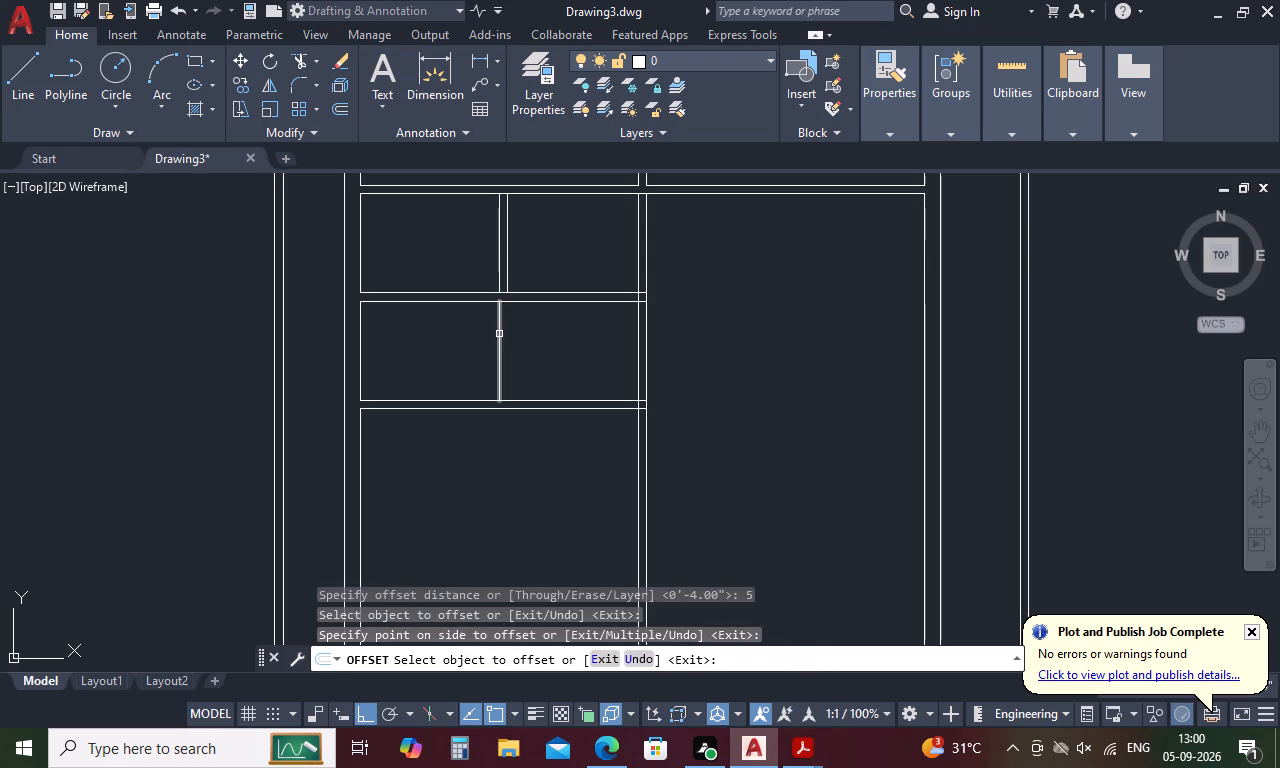
{"action": "left_click", "coordinate": [499, 334]}
{"action": "left_click", "coordinate": [549, 335]}
{"action": "key", "text": "Escape"}
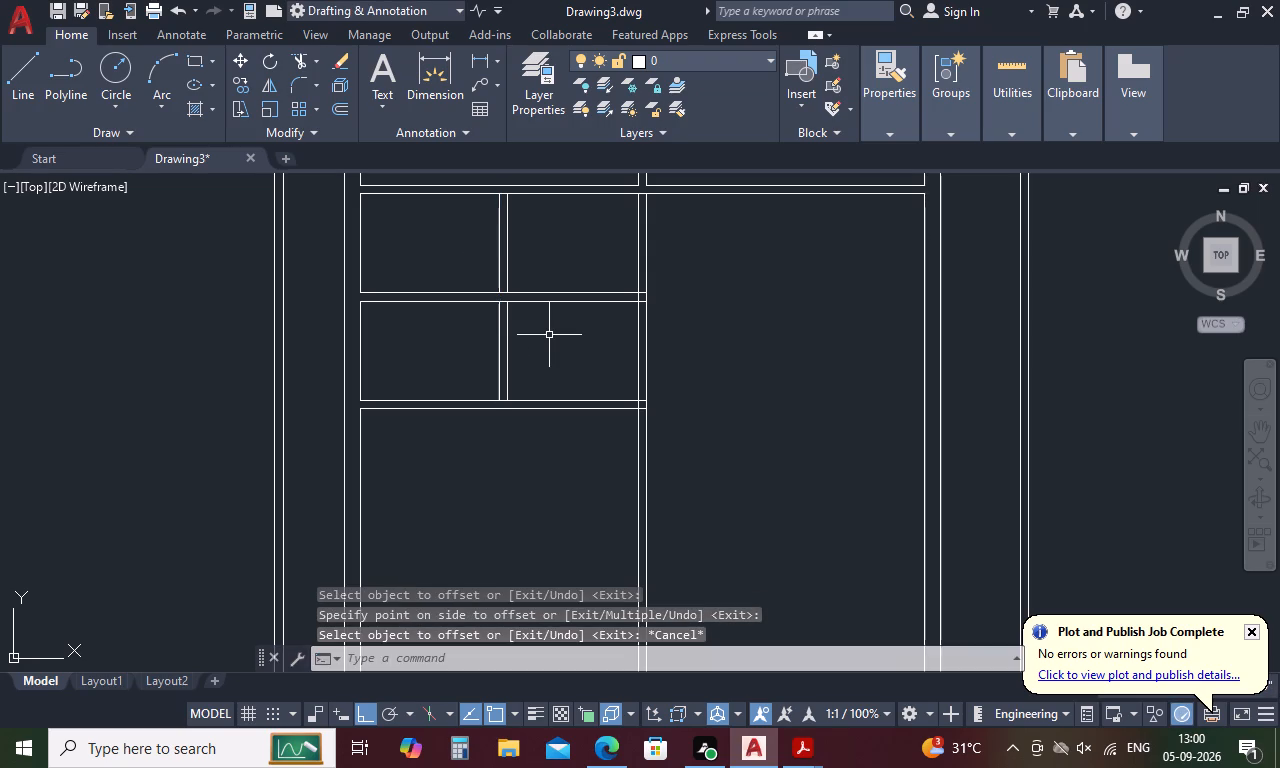
Measure the thickness of the horizontal partition wall between the two small left rooms at its left end.
{"action": "key", "text": "d"}
{"action": "type", "text": "i"}
{"action": "key", "text": "space"}
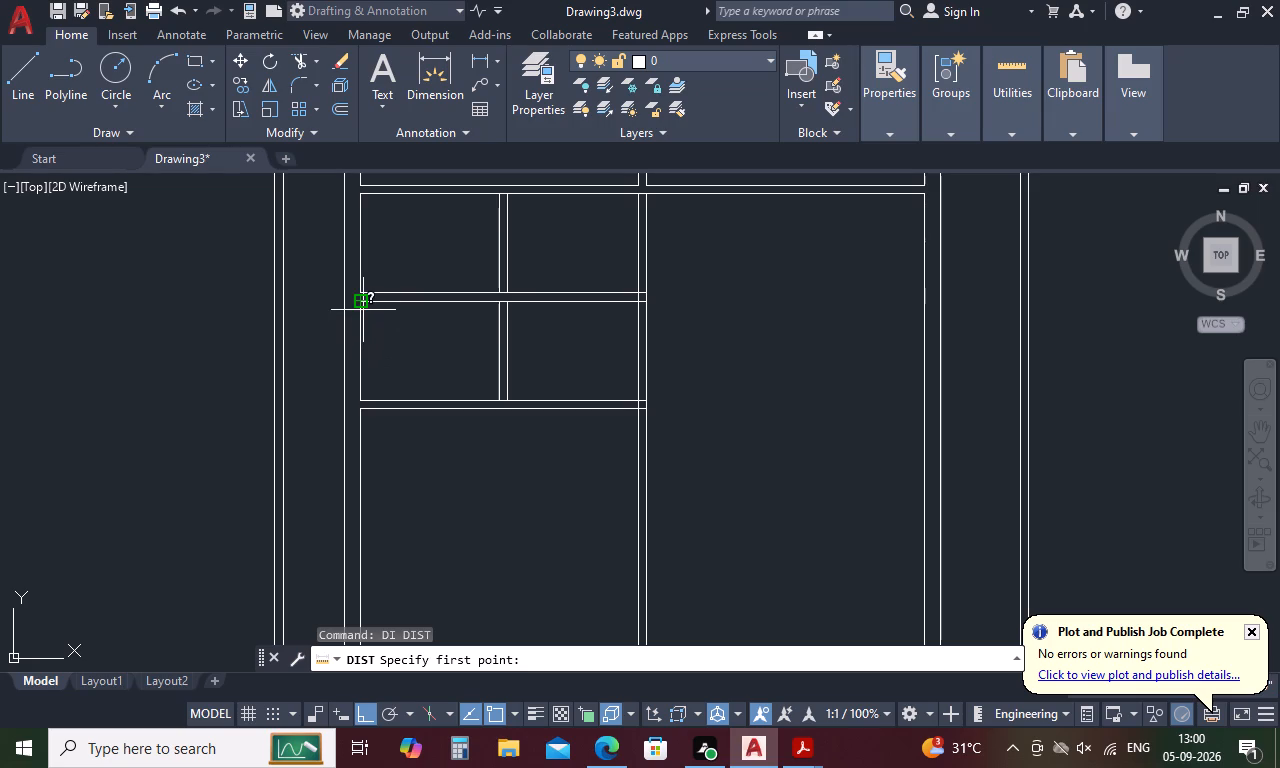
{"action": "left_click", "coordinate": [363, 306]}
{"action": "scroll", "coordinate": [363, 298], "scroll_direction": "up", "scroll_amount": 3}
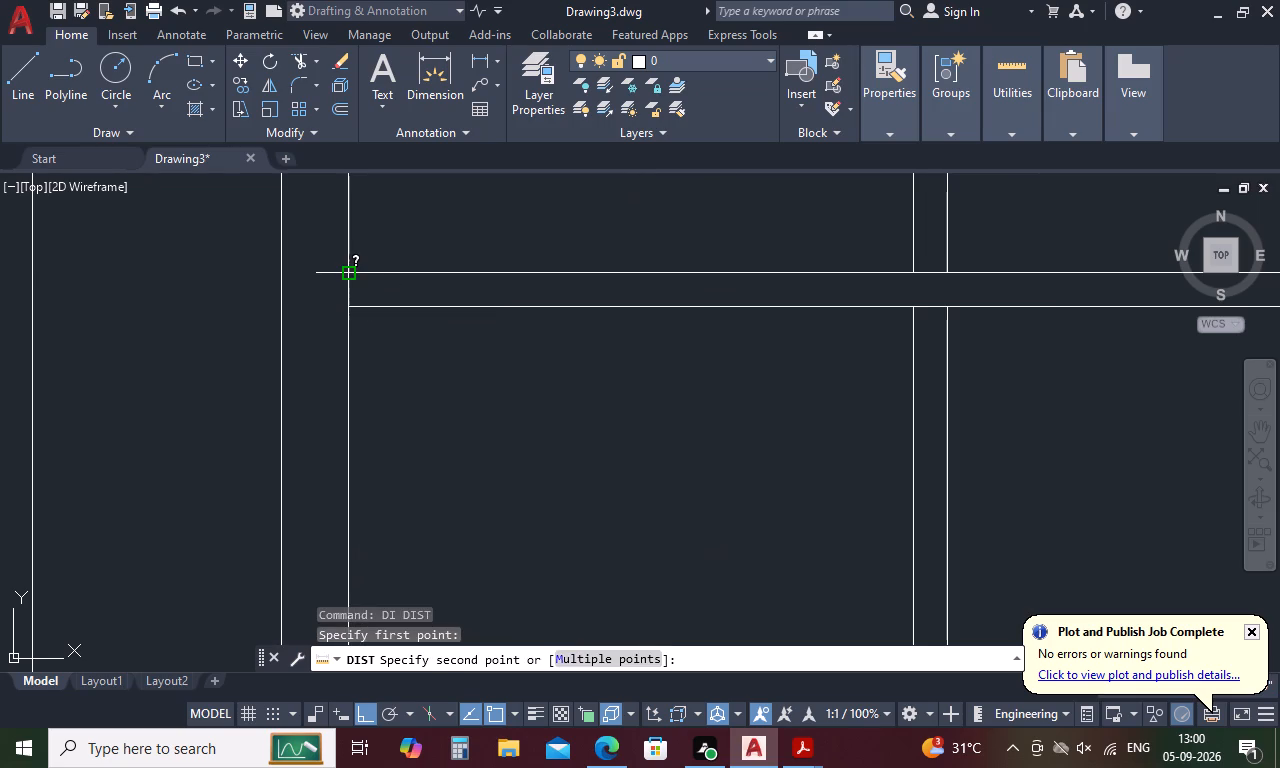
{"action": "left_click", "coordinate": [346, 270]}
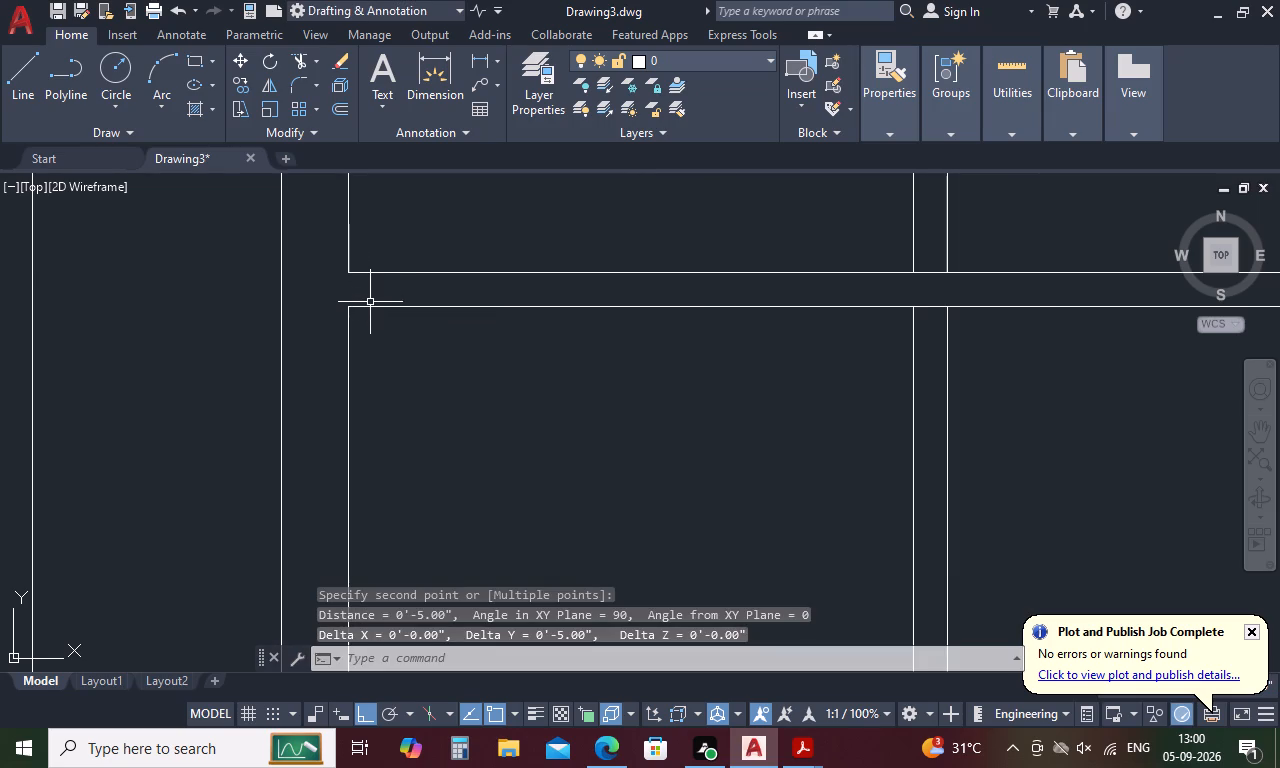
{"action": "scroll", "coordinate": [370, 302], "scroll_direction": "down", "scroll_amount": 3}
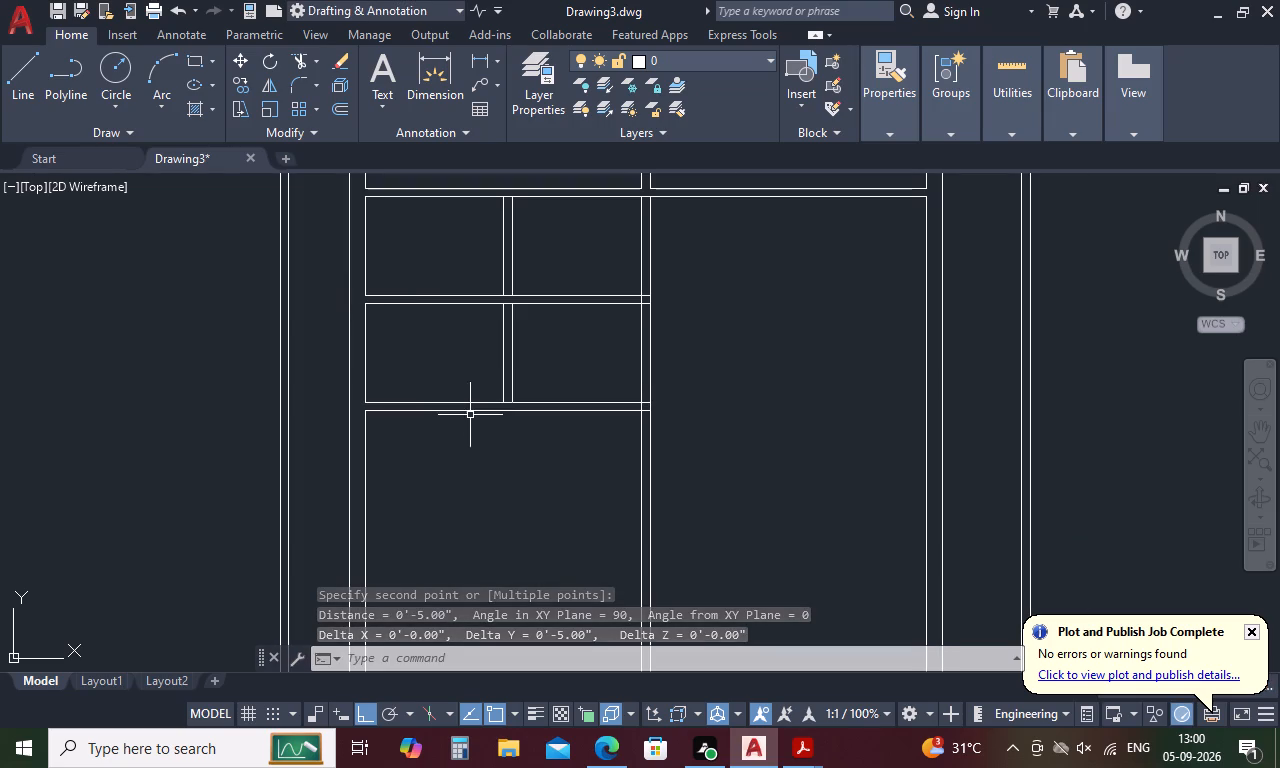
{"action": "key", "text": "space"}
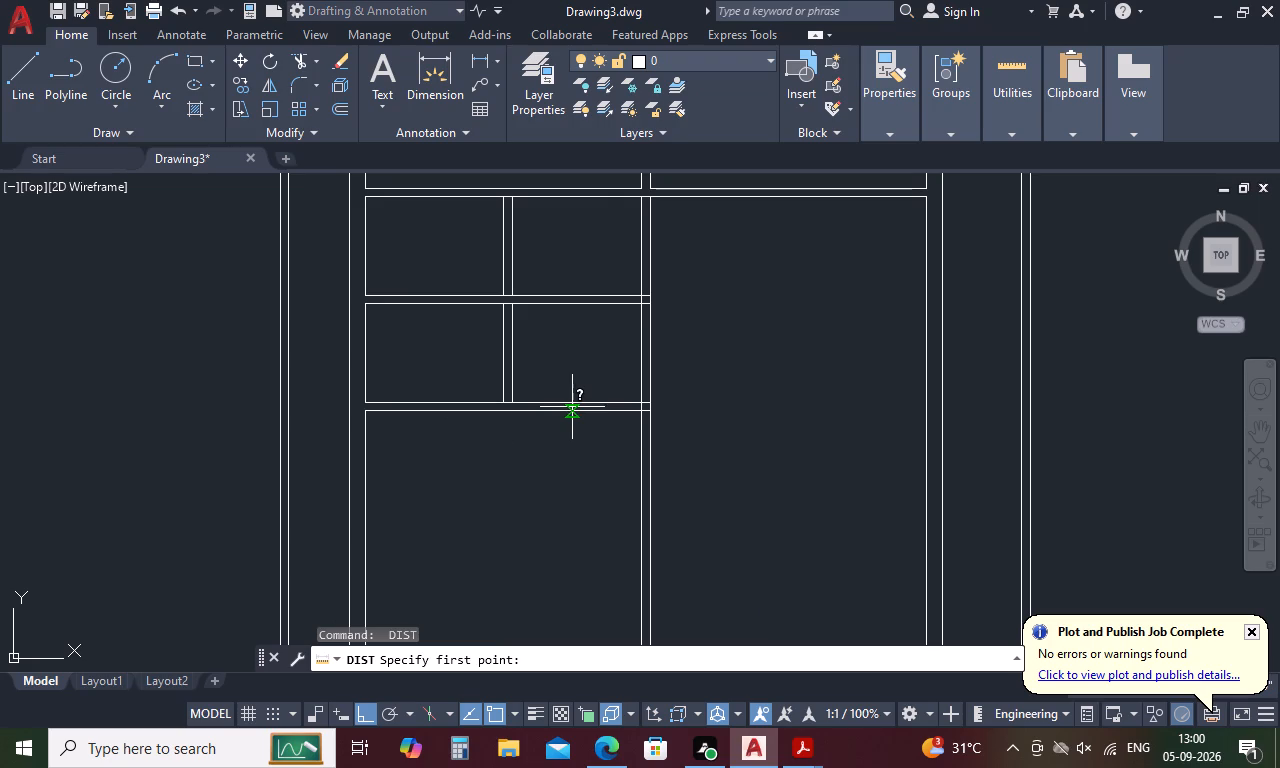
{"action": "key", "text": "Escape"}
Extend both vertical lines of the upper small room's new wall down across the horizontal partition wall.
{"action": "type", "text": "ex"}
{"action": "key", "text": "space"}
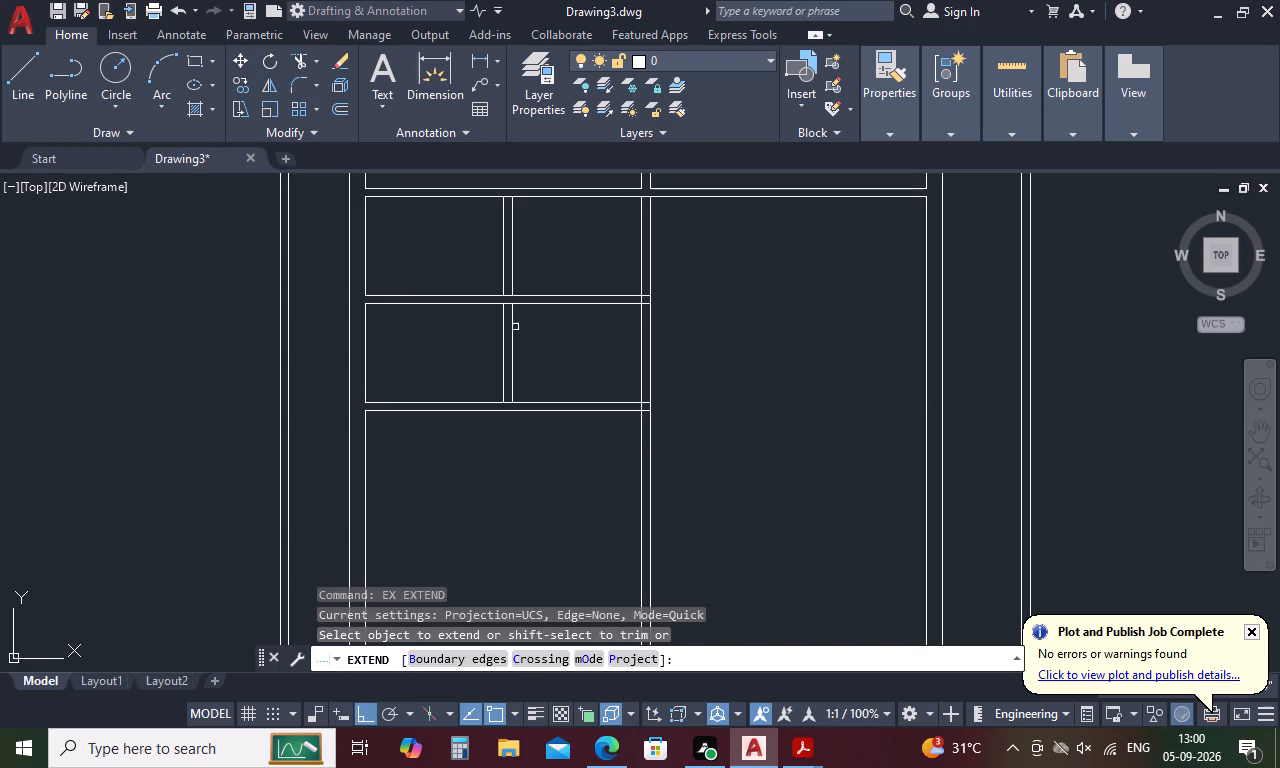
{"action": "left_click", "coordinate": [503, 272]}
{"action": "left_click", "coordinate": [514, 266]}
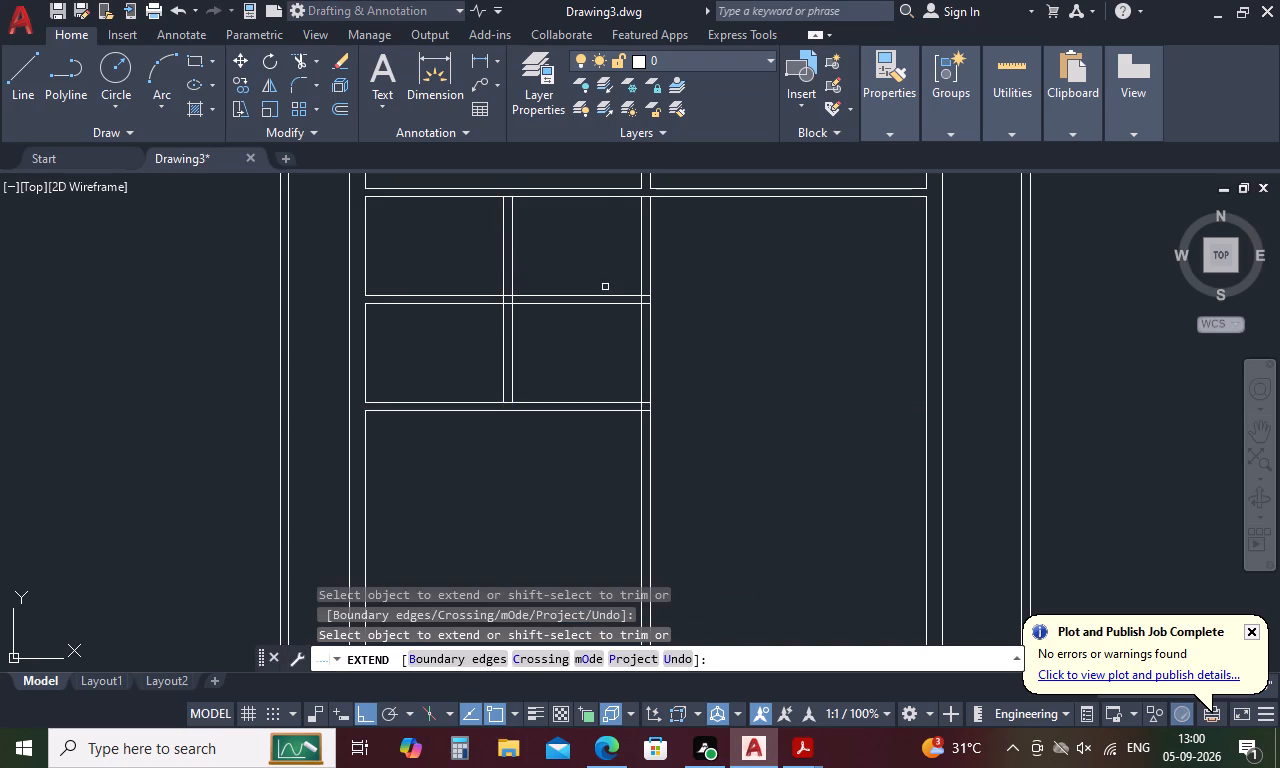
{"action": "key", "text": "Escape"}
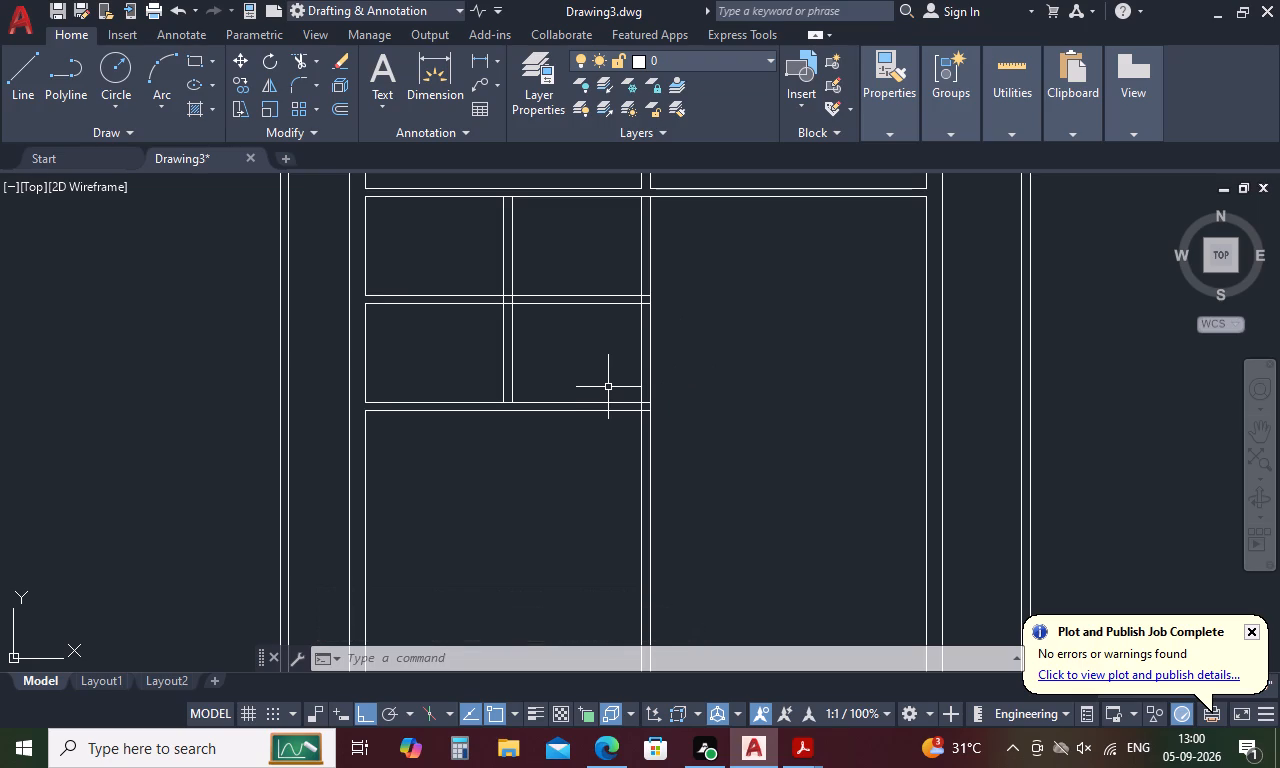
{"action": "key", "text": "Escape"}
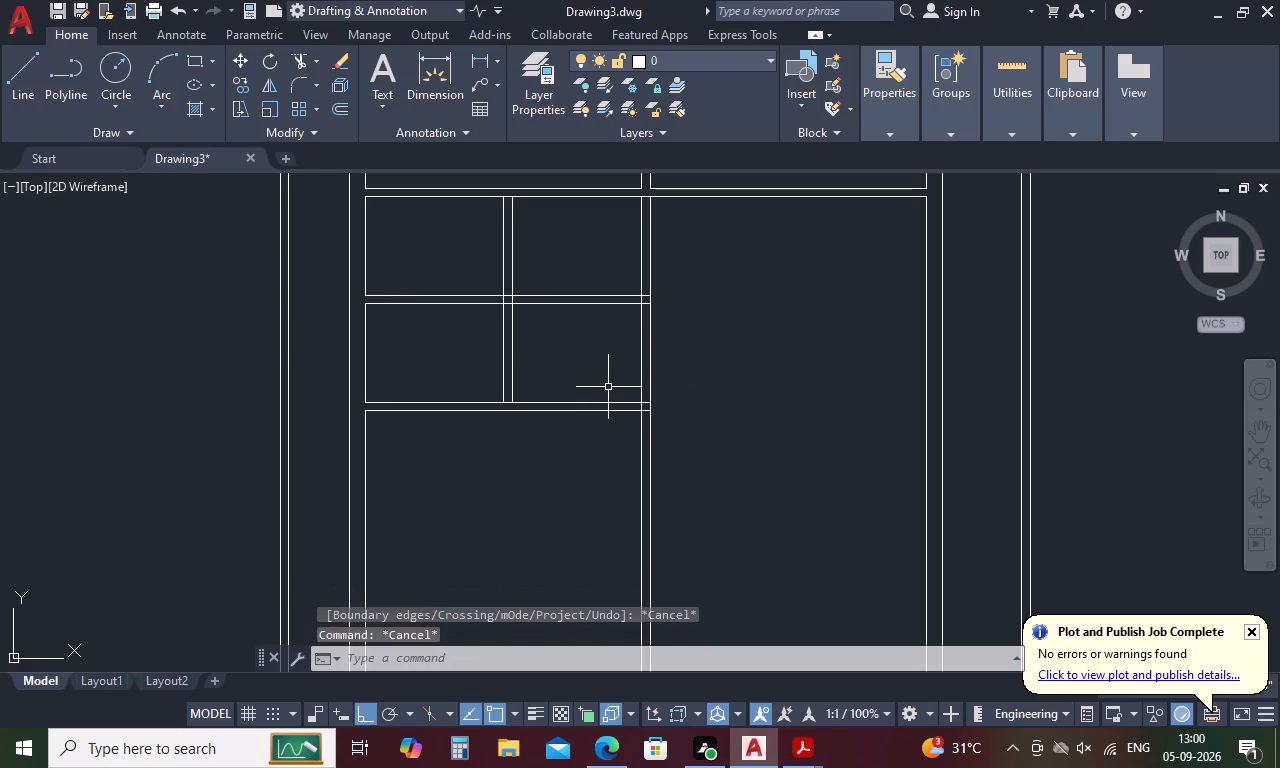
Trim away the old vertical wall beside the two small rooms and the horizontal partition lines beyond the new vertical wall.
{"action": "type", "text": "tr"}
{"action": "key", "text": "space"}
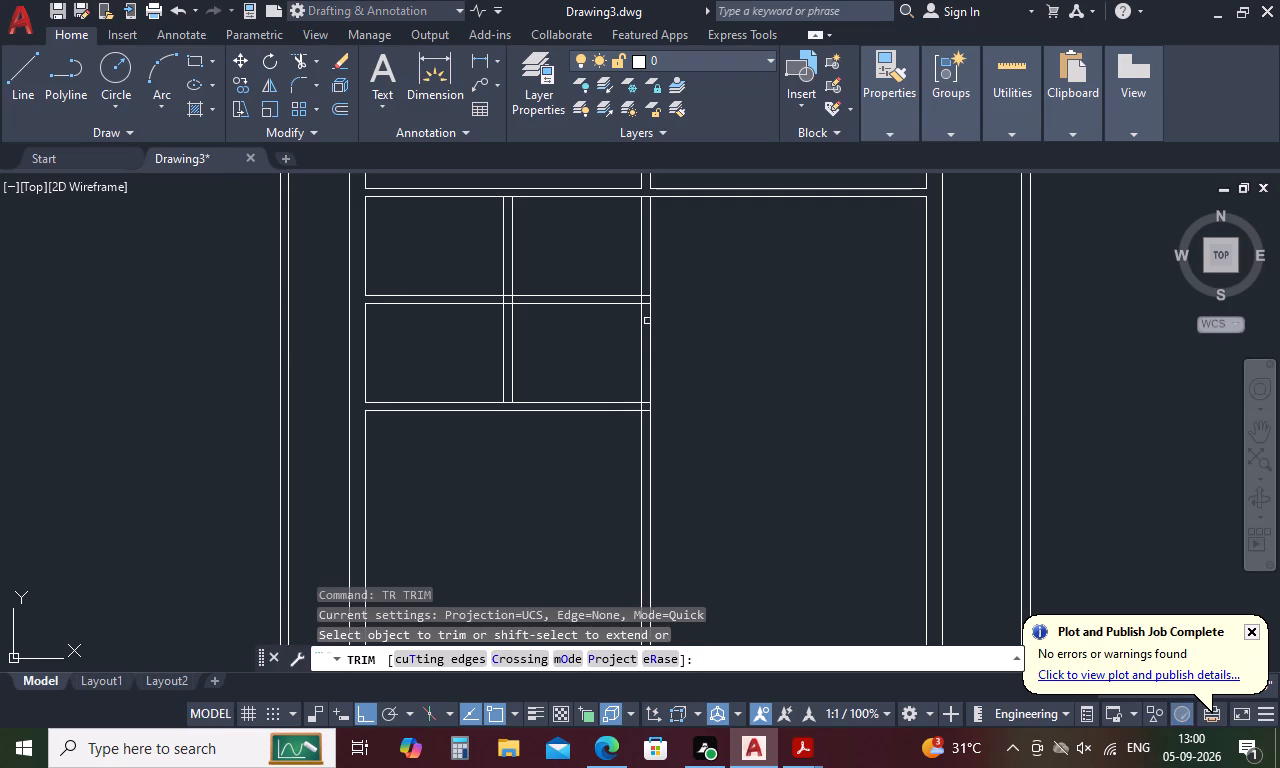
{"action": "left_click_drag", "start_coordinate": [670, 240], "coordinate": [641, 242]}
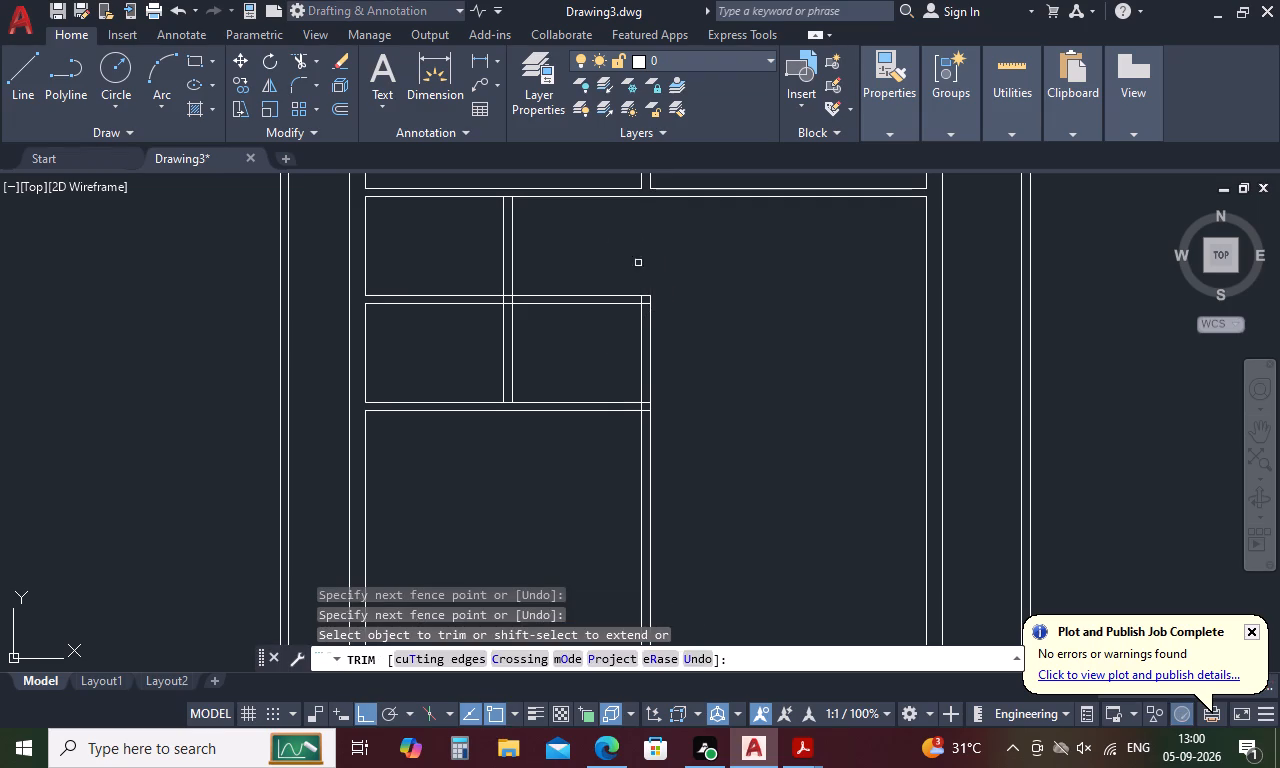
{"action": "left_click_drag", "start_coordinate": [615, 276], "coordinate": [649, 296]}
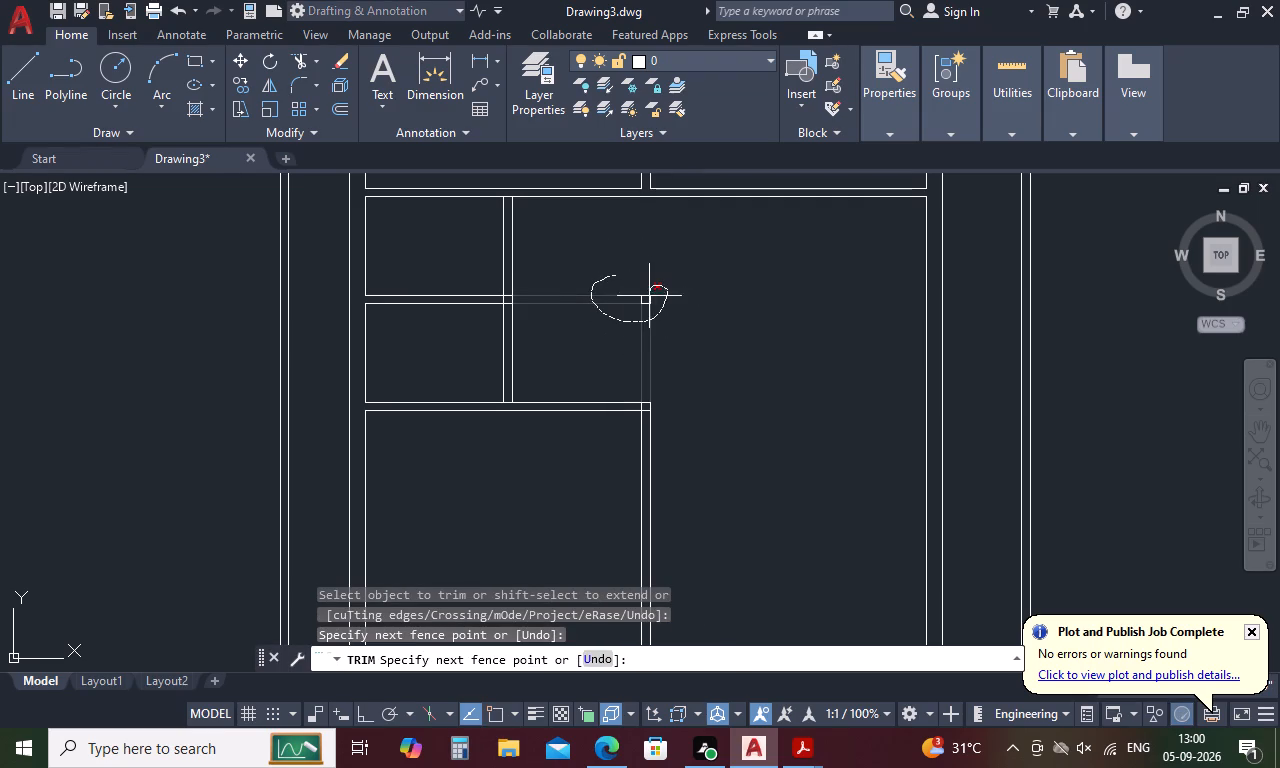
{"action": "left_click_drag", "start_coordinate": [649, 296], "coordinate": [650, 296]}
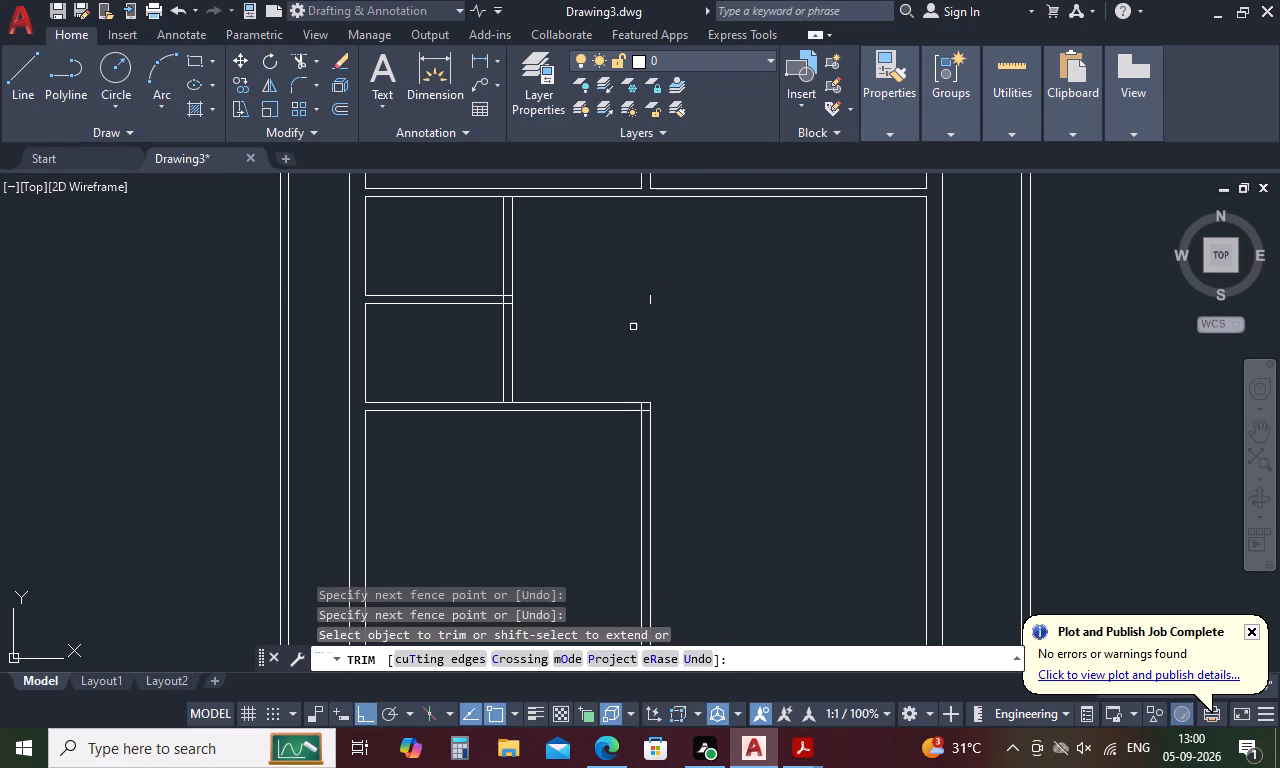
{"action": "left_click", "coordinate": [648, 299]}
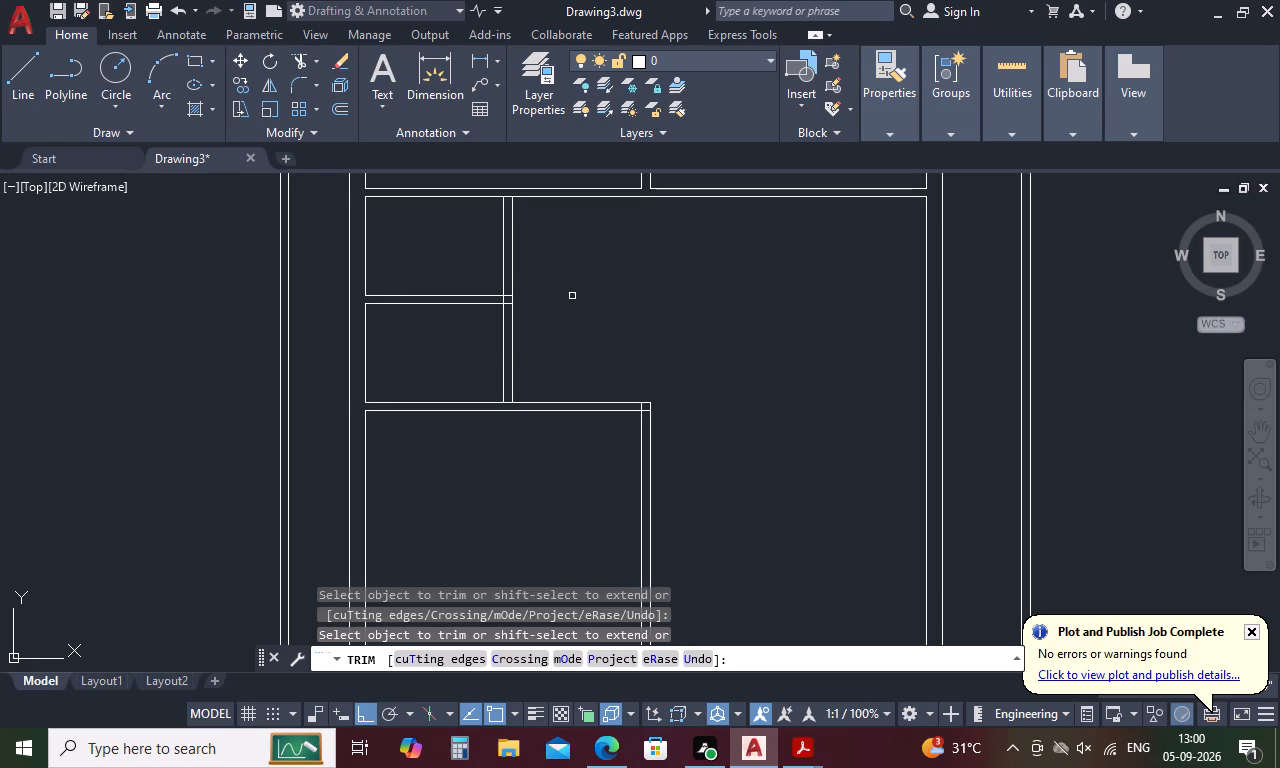
Trim the overlapping lines where the horizontal partition meets the new vertical wall to form a clean T-junction.
{"action": "scroll", "coordinate": [503, 286], "scroll_direction": "up", "scroll_amount": 3}
{"action": "left_click_drag", "start_coordinate": [509, 292], "coordinate": [506, 376]}
{"action": "left_click_drag", "start_coordinate": [509, 348], "coordinate": [464, 343]}
{"action": "scroll", "coordinate": [463, 334], "scroll_direction": "down", "scroll_amount": 4}
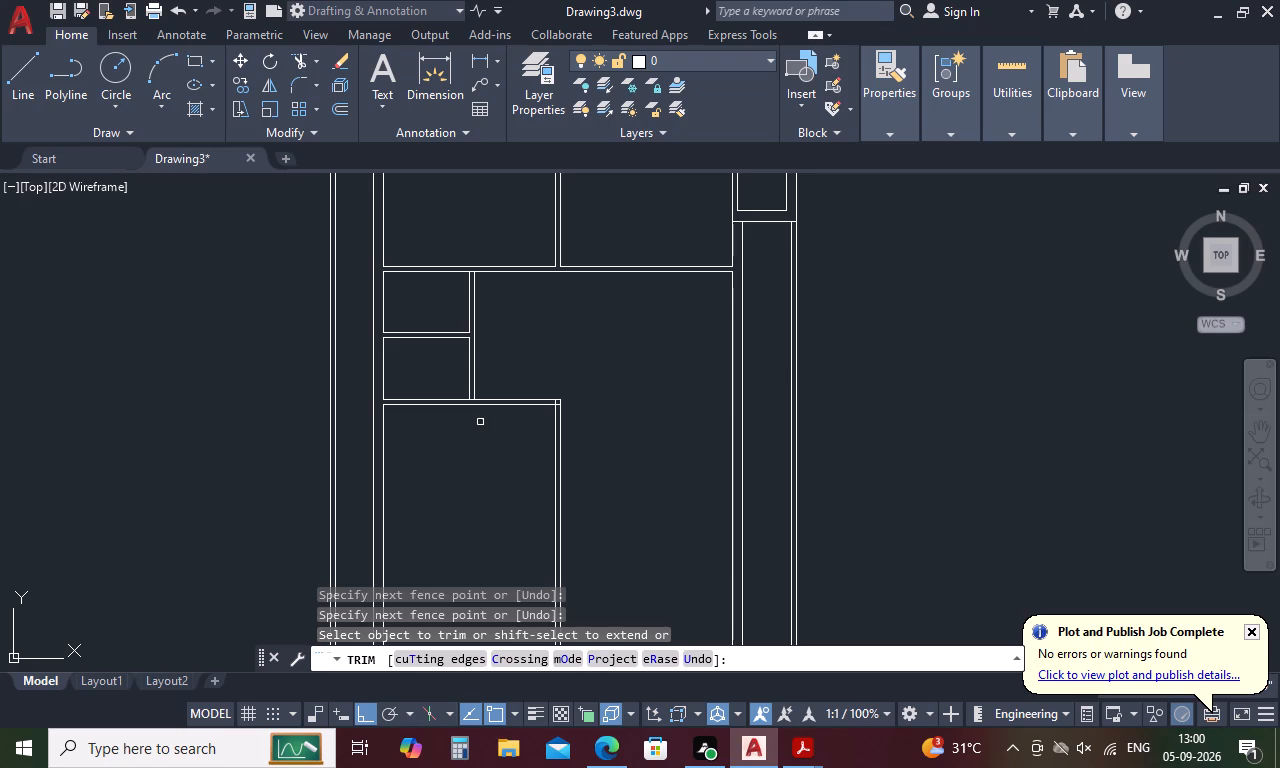
{"action": "scroll", "coordinate": [488, 424], "scroll_direction": "down", "scroll_amount": 3}
{"action": "scroll", "coordinate": [465, 537], "scroll_direction": "up", "scroll_amount": 2}
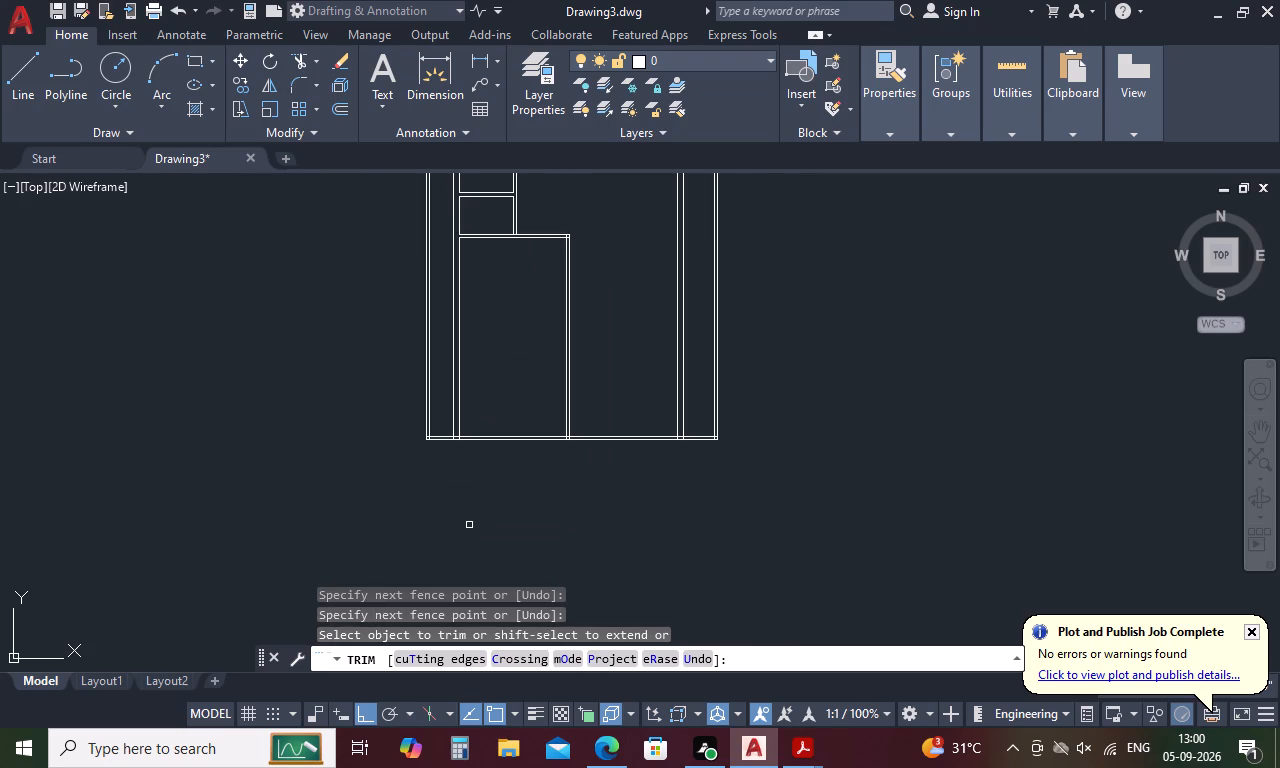
{"action": "key", "text": "Escape"}
Offset the top inner line of the large lower left room 10' downward.
{"action": "key", "text": "o"}
{"action": "key", "text": "space"}
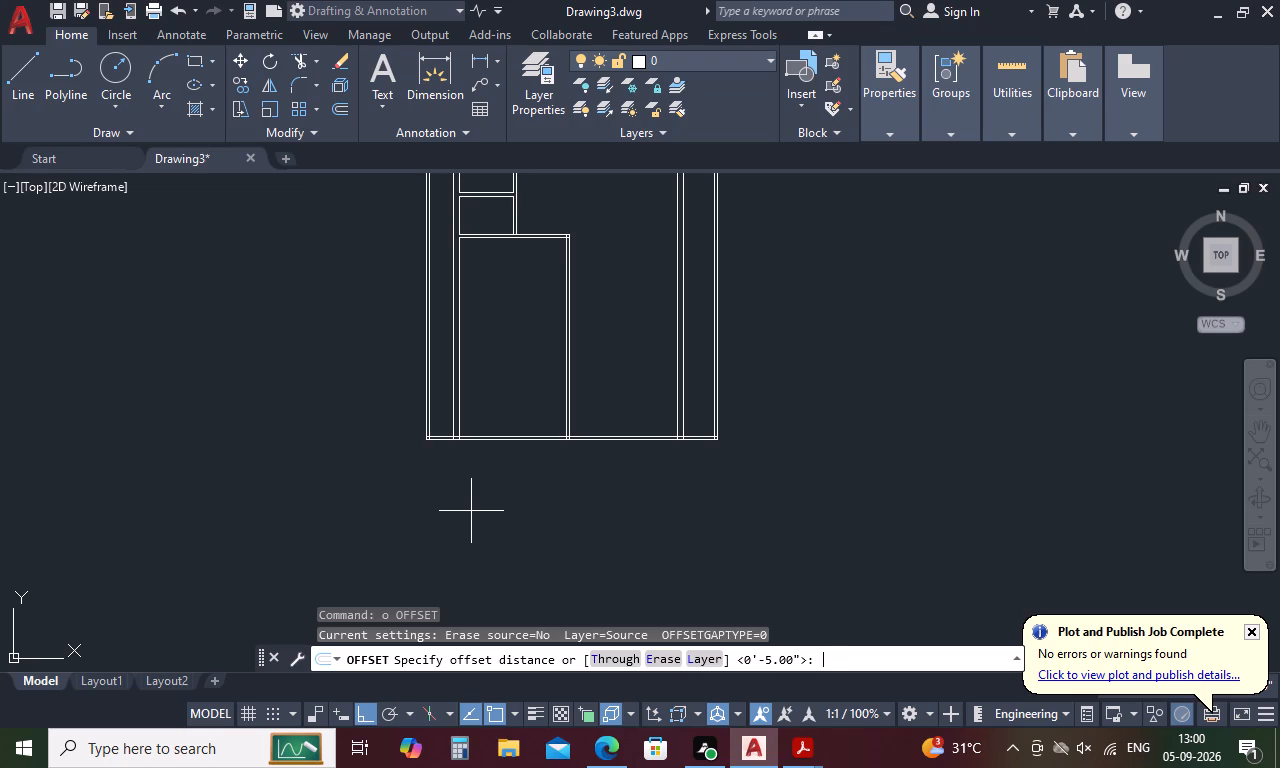
{"action": "type", "text": "10'"}
{"action": "key", "text": "Return"}
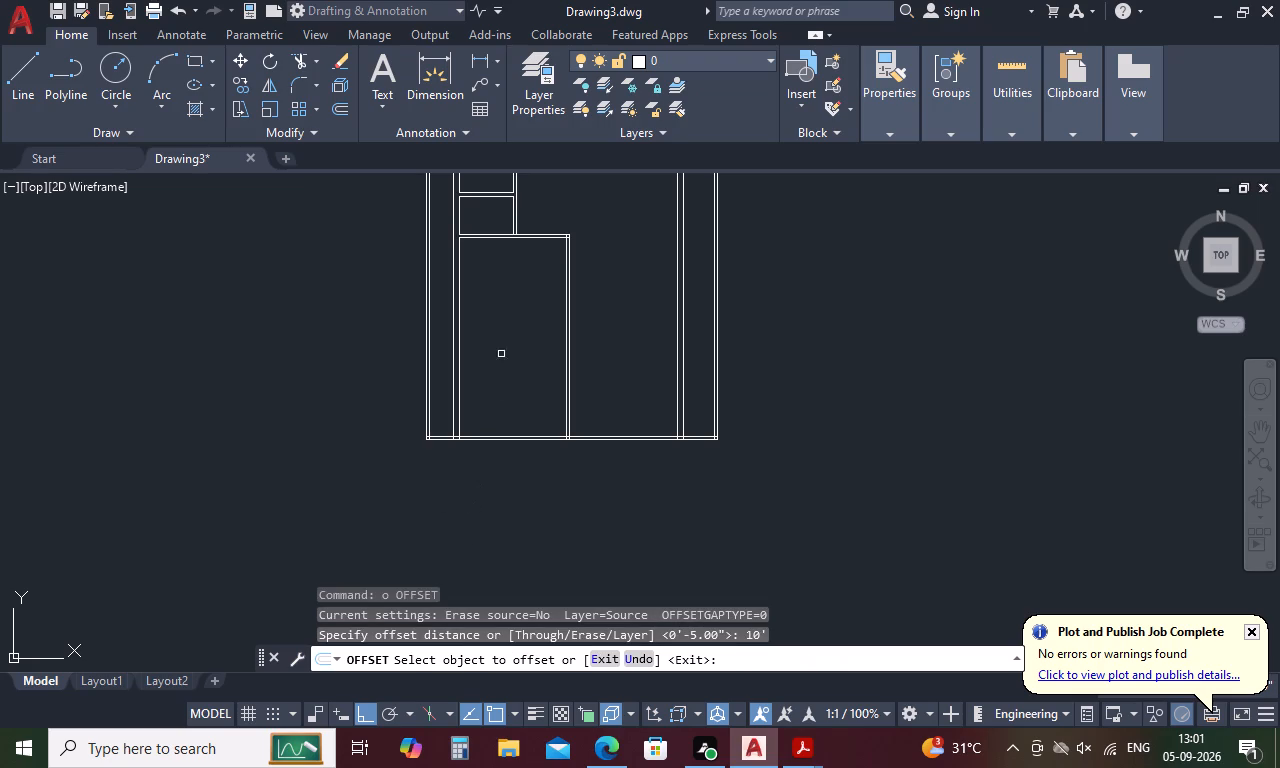
{"action": "left_click", "coordinate": [543, 239]}
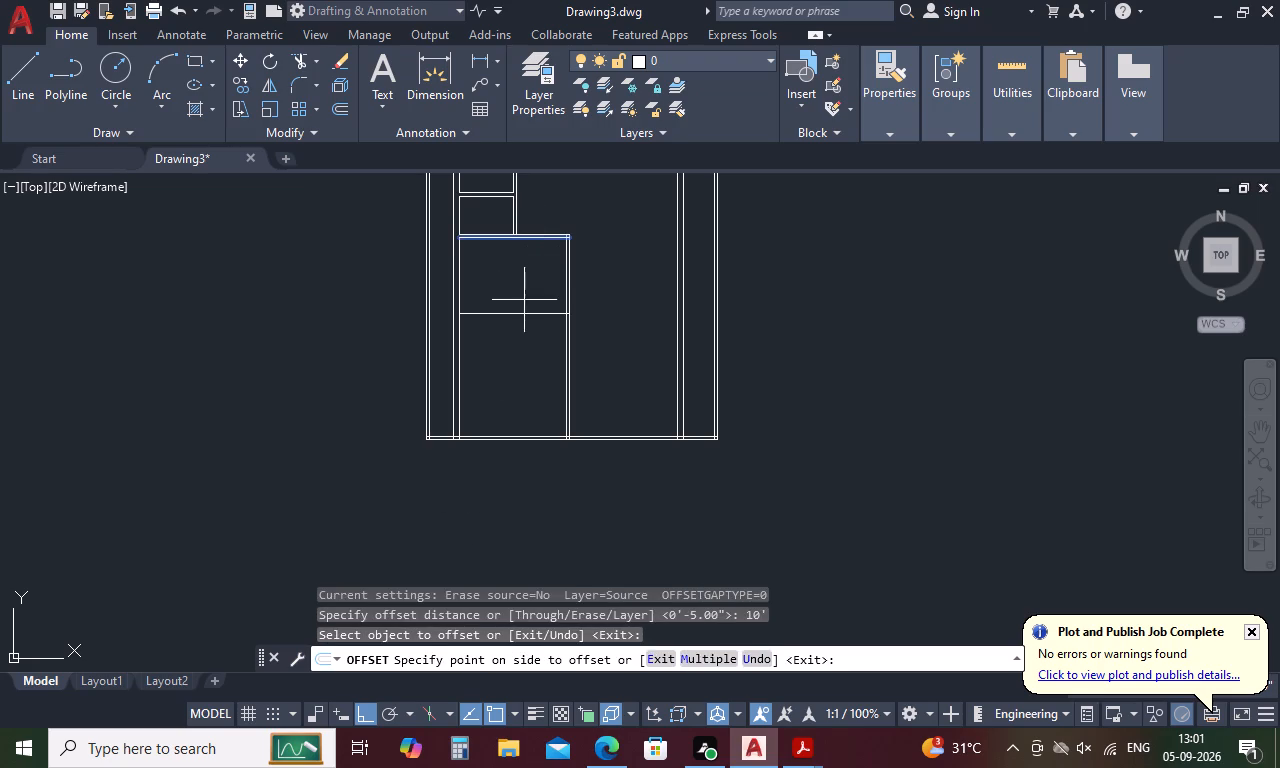
{"action": "left_click", "coordinate": [524, 300]}
{"action": "key", "text": "space"}
Offset the new horizontal line in the large lower left room 10" downward to form a wall.
{"action": "key", "text": "space"}
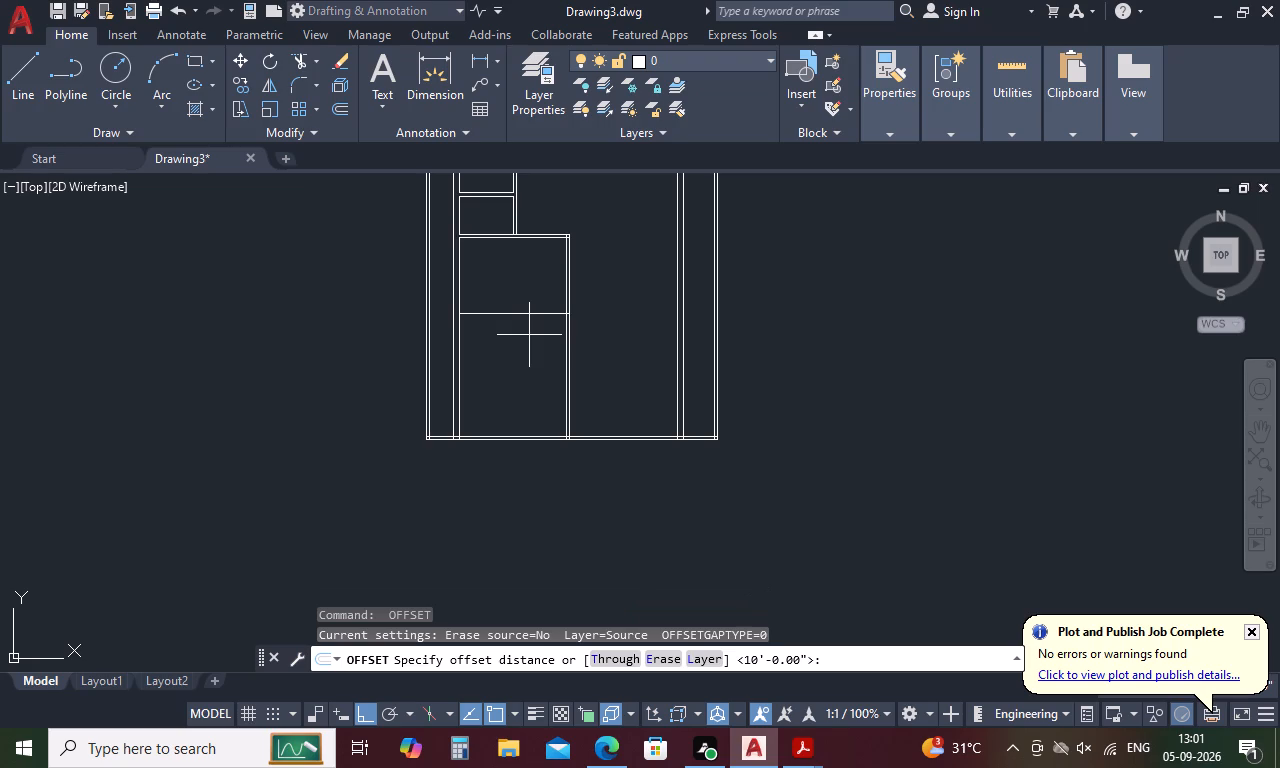
{"action": "type", "text": "10"}
{"action": "key", "text": "space"}
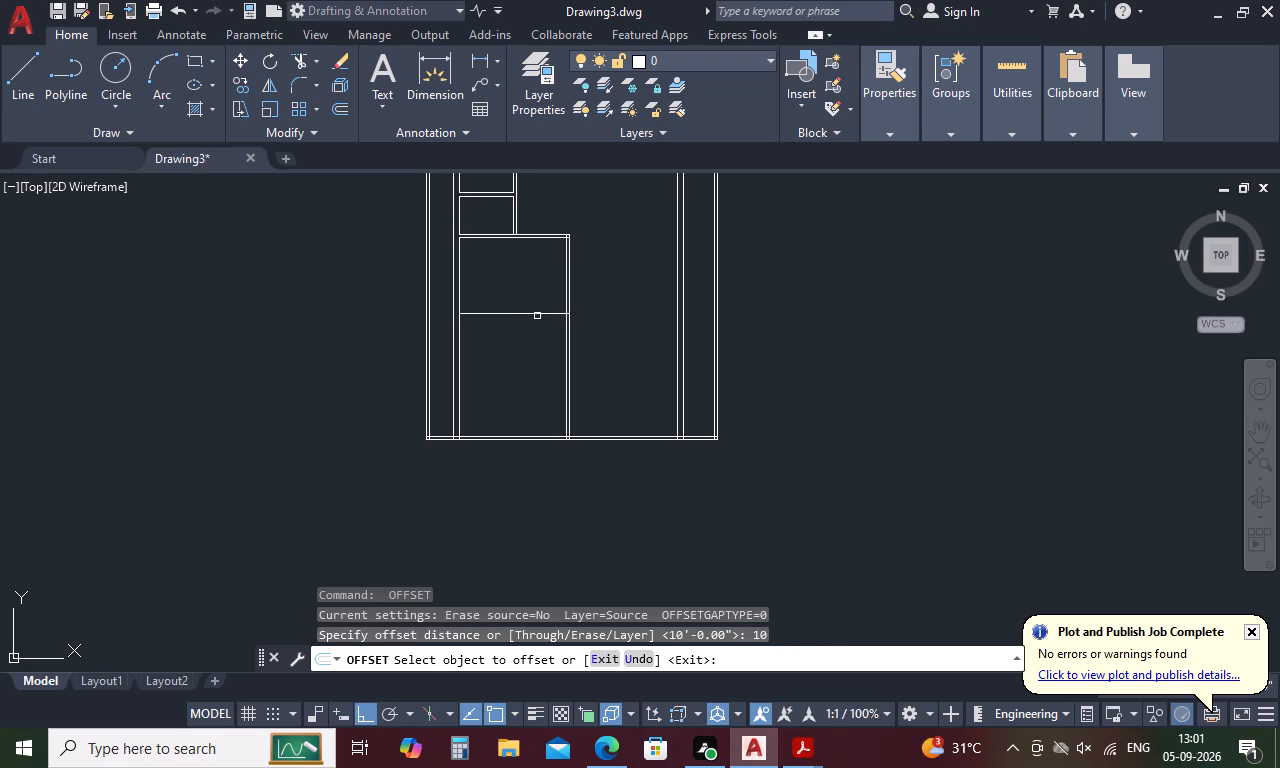
{"action": "left_click", "coordinate": [545, 313]}
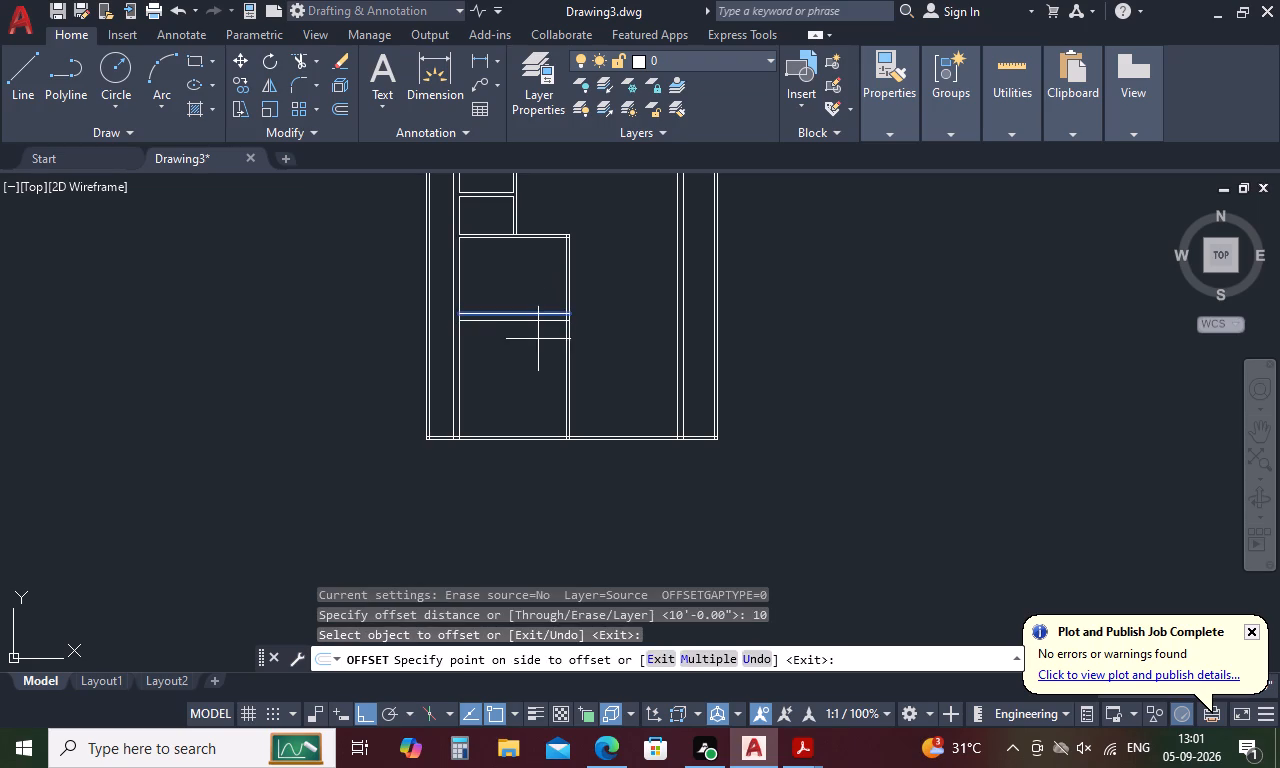
{"action": "left_click", "coordinate": [538, 343]}
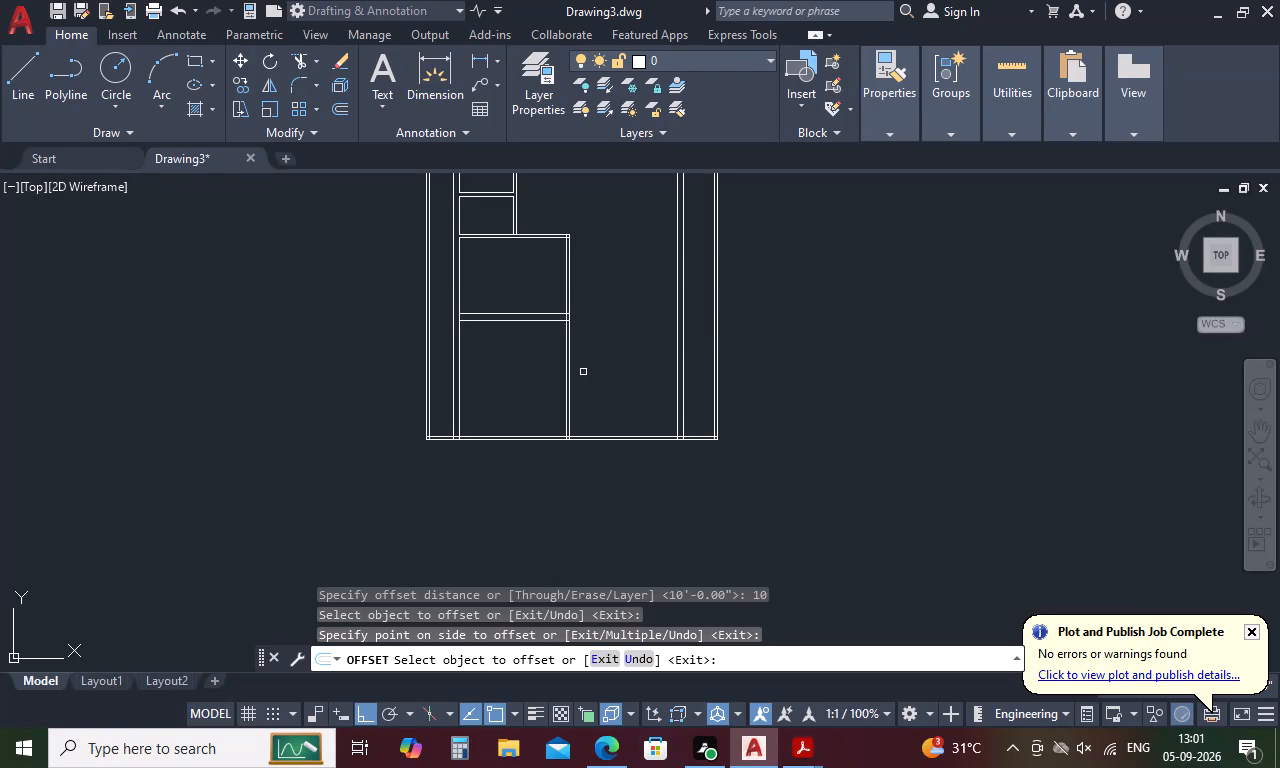
{"action": "key", "text": "Escape"}
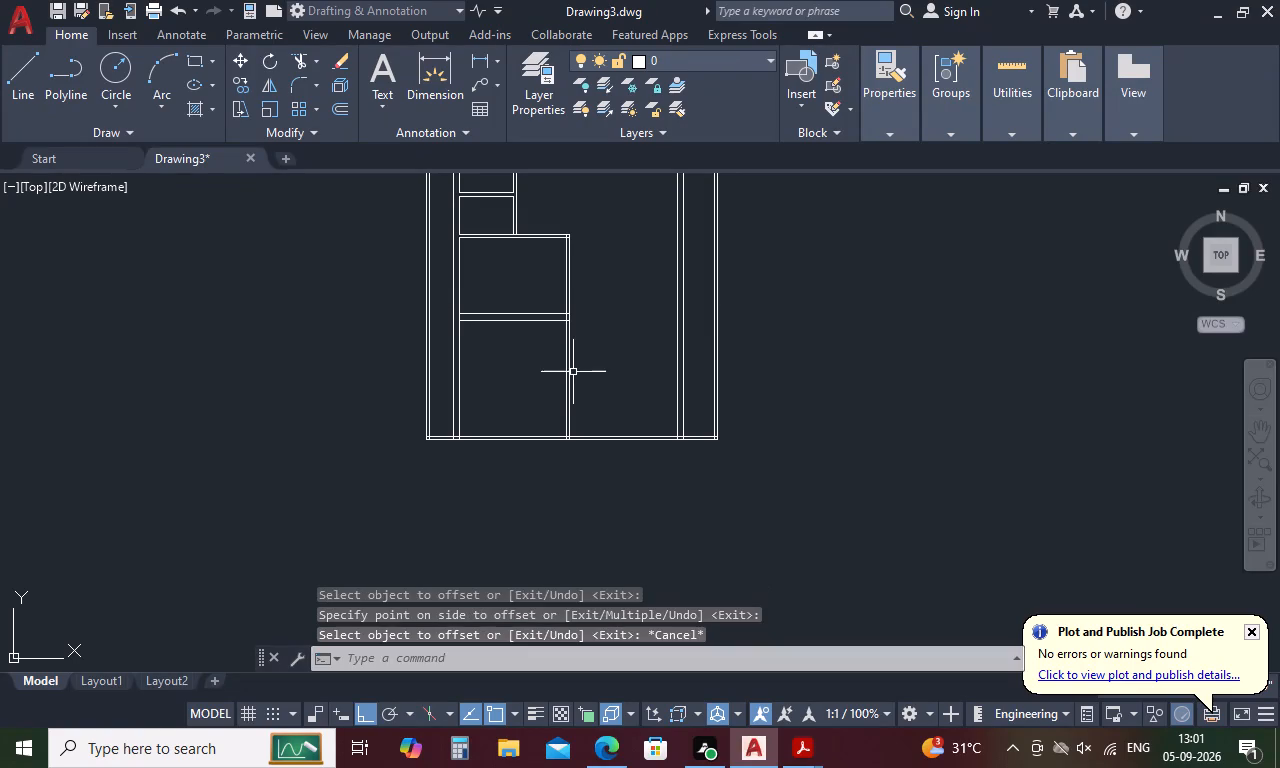
Trim away both lines of the room's vertical wall below the new 10" horizontal wall.
{"action": "type", "text": "tr"}
{"action": "key", "text": "space"}
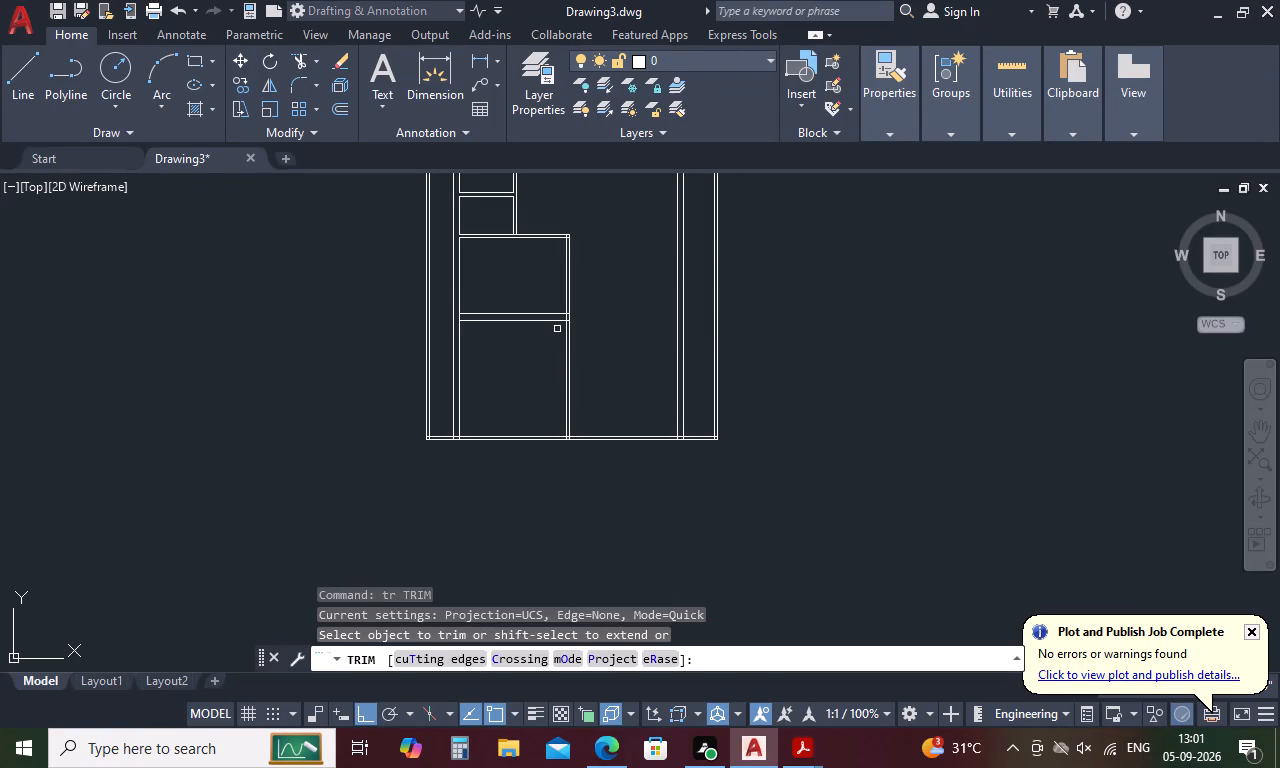
{"action": "scroll", "coordinate": [557, 329], "scroll_direction": "up", "scroll_amount": 1}
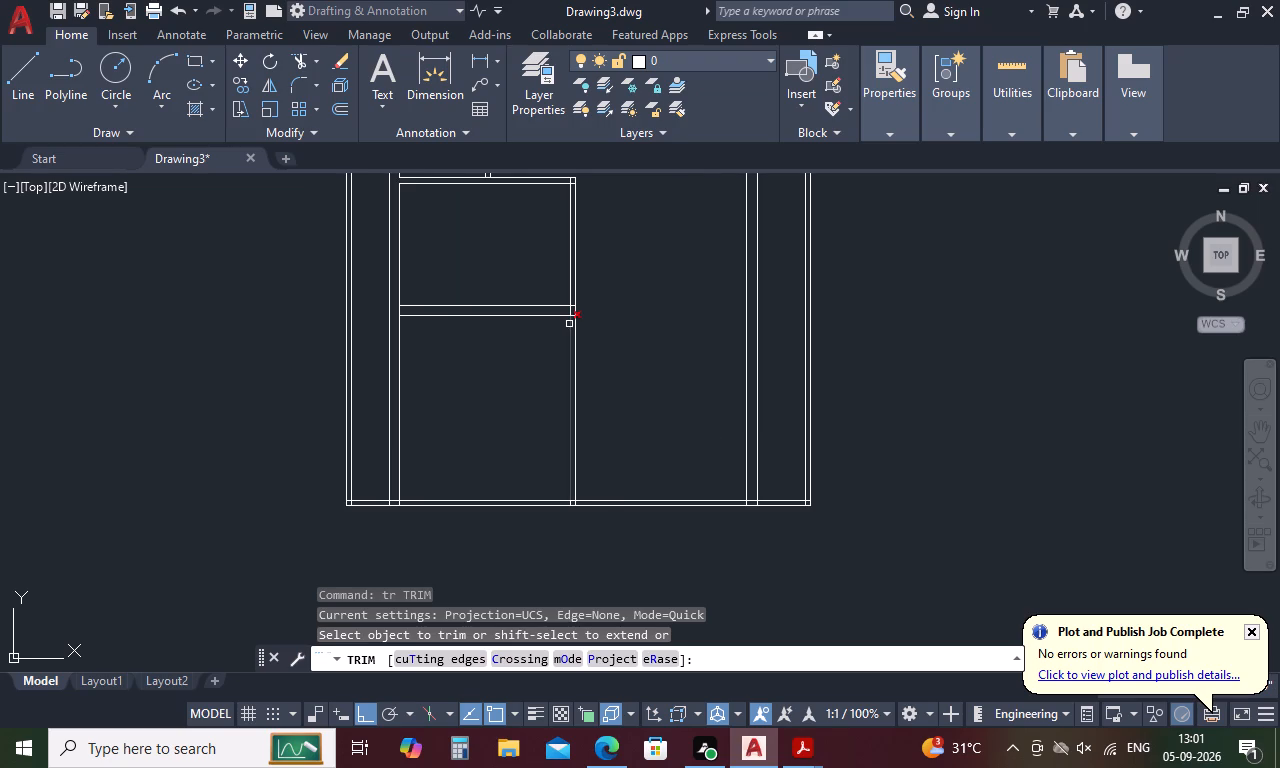
{"action": "left_click", "coordinate": [569, 324]}
{"action": "key", "text": "Escape"}
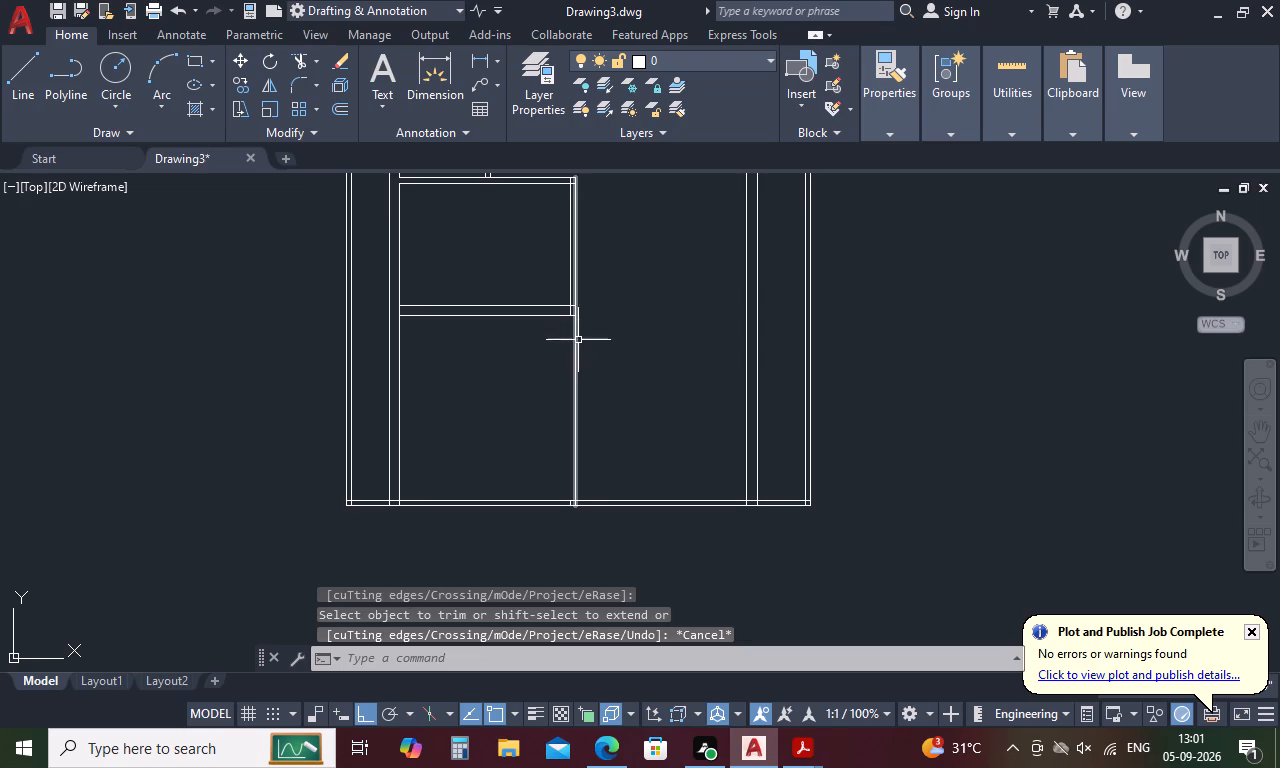
{"action": "type", "text": "tr"}
{"action": "key", "text": "space"}
{"action": "left_click_drag", "start_coordinate": [600, 368], "coordinate": [551, 390]}
{"action": "key", "text": "Escape"}
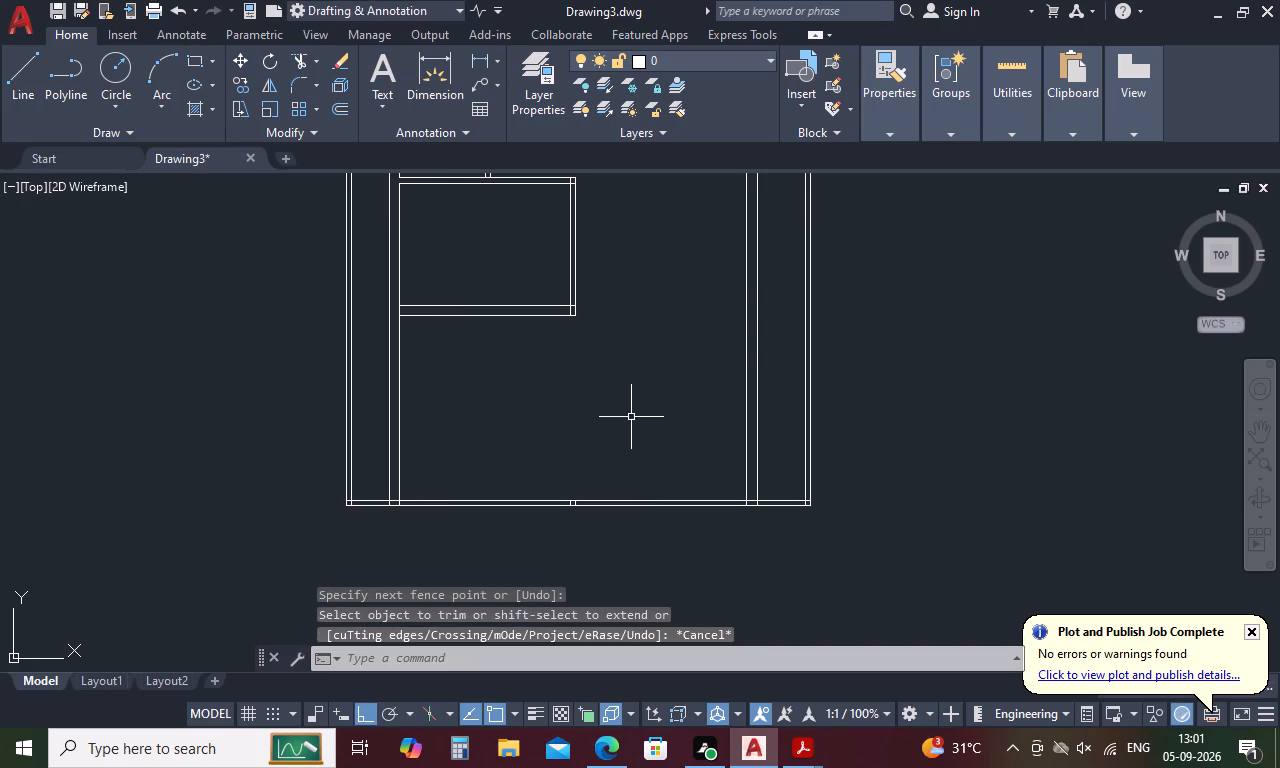
Trim the overlapping line ends at the room's lower and upper outer corners to form clean wall corners.
{"action": "type", "text": "tr"}
{"action": "key", "text": "space"}
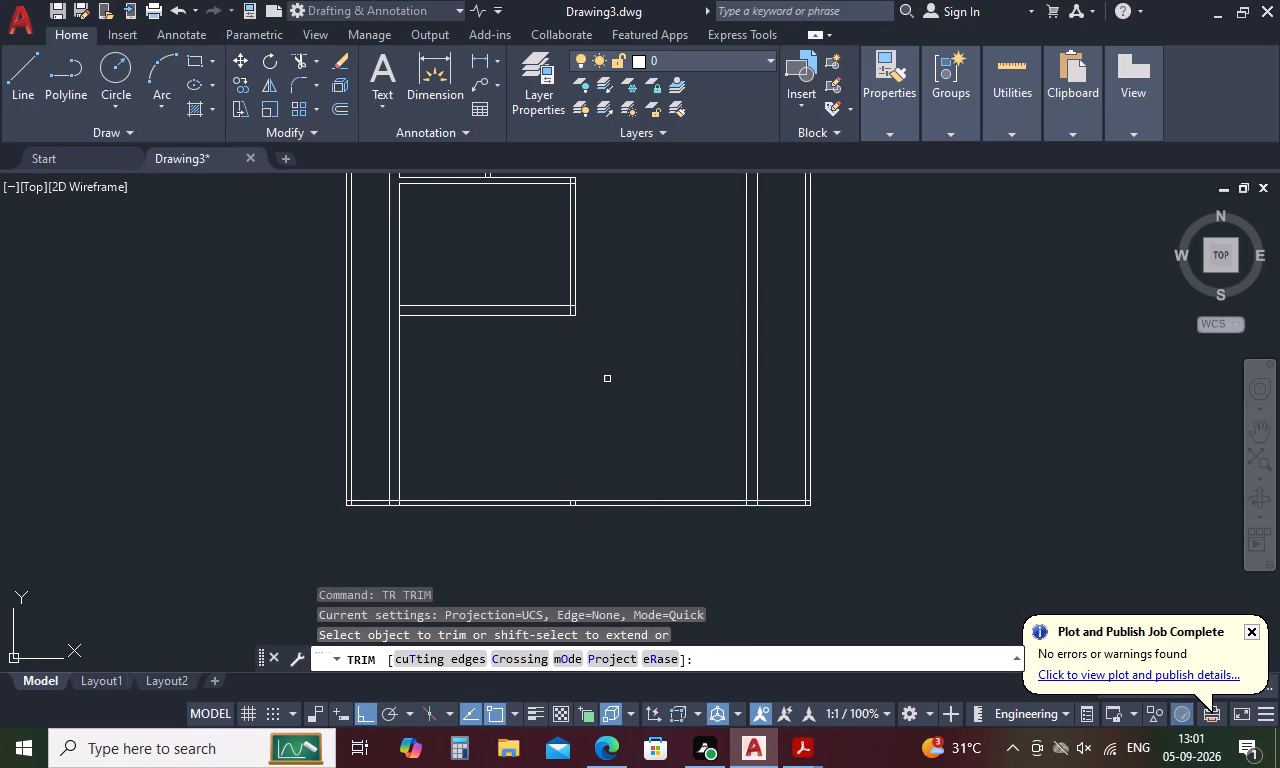
{"action": "scroll", "coordinate": [564, 292], "scroll_direction": "up", "scroll_amount": 4}
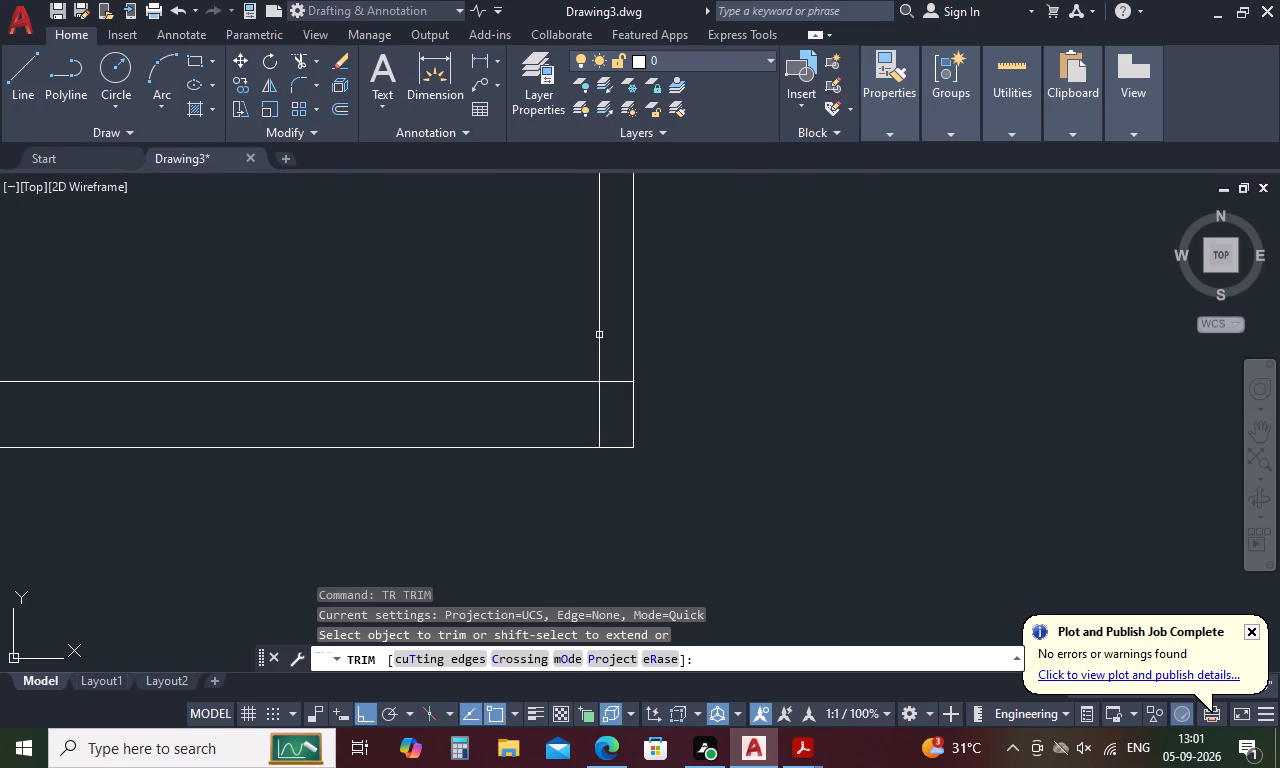
{"action": "left_click_drag", "start_coordinate": [620, 361], "coordinate": [573, 423]}
{"action": "scroll", "coordinate": [570, 413], "scroll_direction": "down", "scroll_amount": 4}
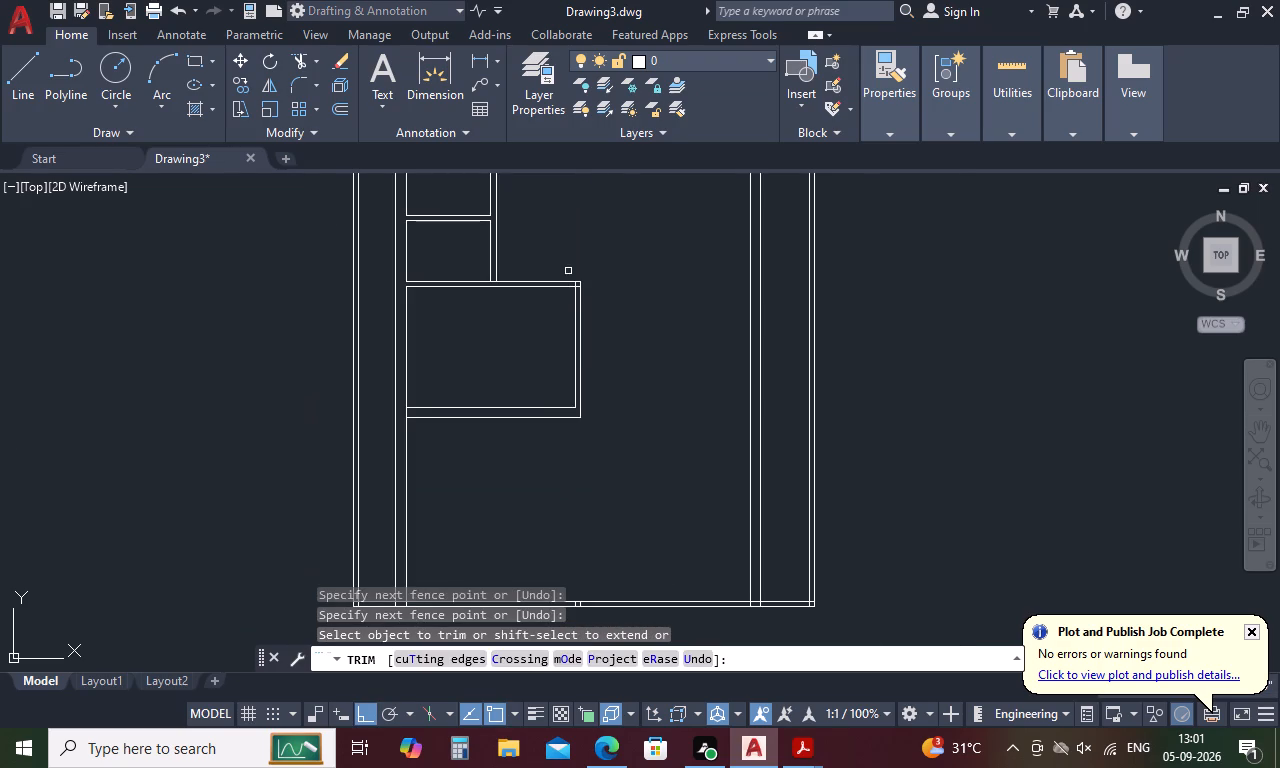
{"action": "scroll", "coordinate": [568, 270], "scroll_direction": "up", "scroll_amount": 4}
{"action": "left_click_drag", "start_coordinate": [583, 360], "coordinate": [621, 398]}
{"action": "scroll", "coordinate": [623, 392], "scroll_direction": "down", "scroll_amount": 4}
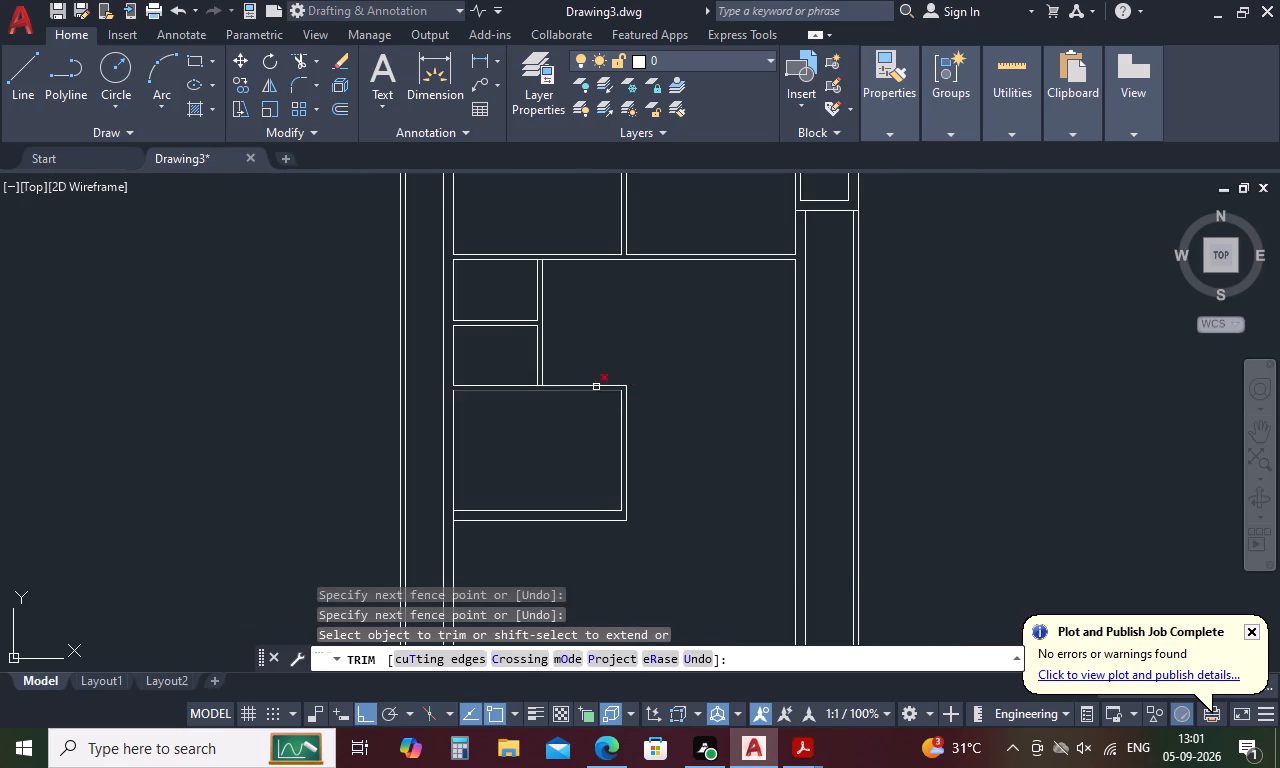
Trim the line pieces closing the wall junctions at the small rooms' vertical wall and where the 10" wall meets the long vertical wall.
{"action": "scroll", "coordinate": [527, 377], "scroll_direction": "up", "scroll_amount": 4}
{"action": "left_click_drag", "start_coordinate": [594, 410], "coordinate": [593, 444]}
{"action": "scroll", "coordinate": [592, 435], "scroll_direction": "down", "scroll_amount": 2}
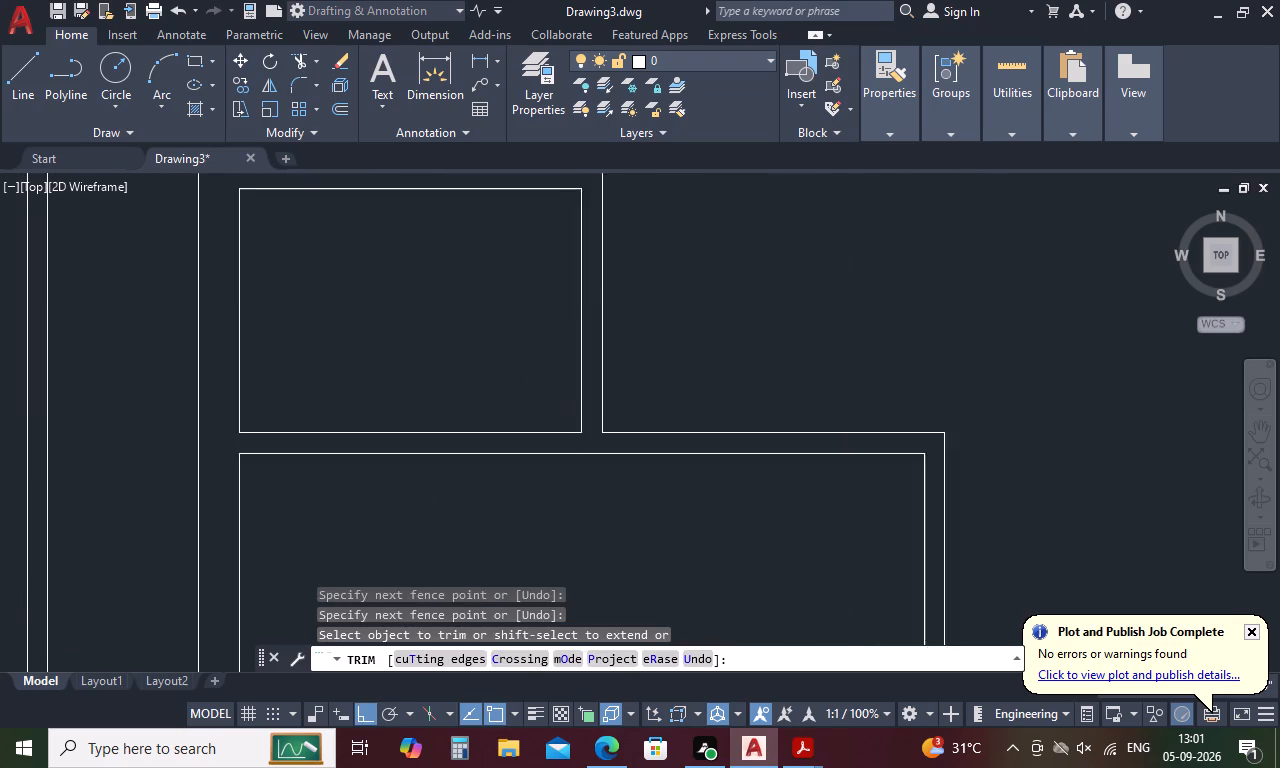
{"action": "scroll", "coordinate": [592, 435], "scroll_direction": "down", "scroll_amount": 2}
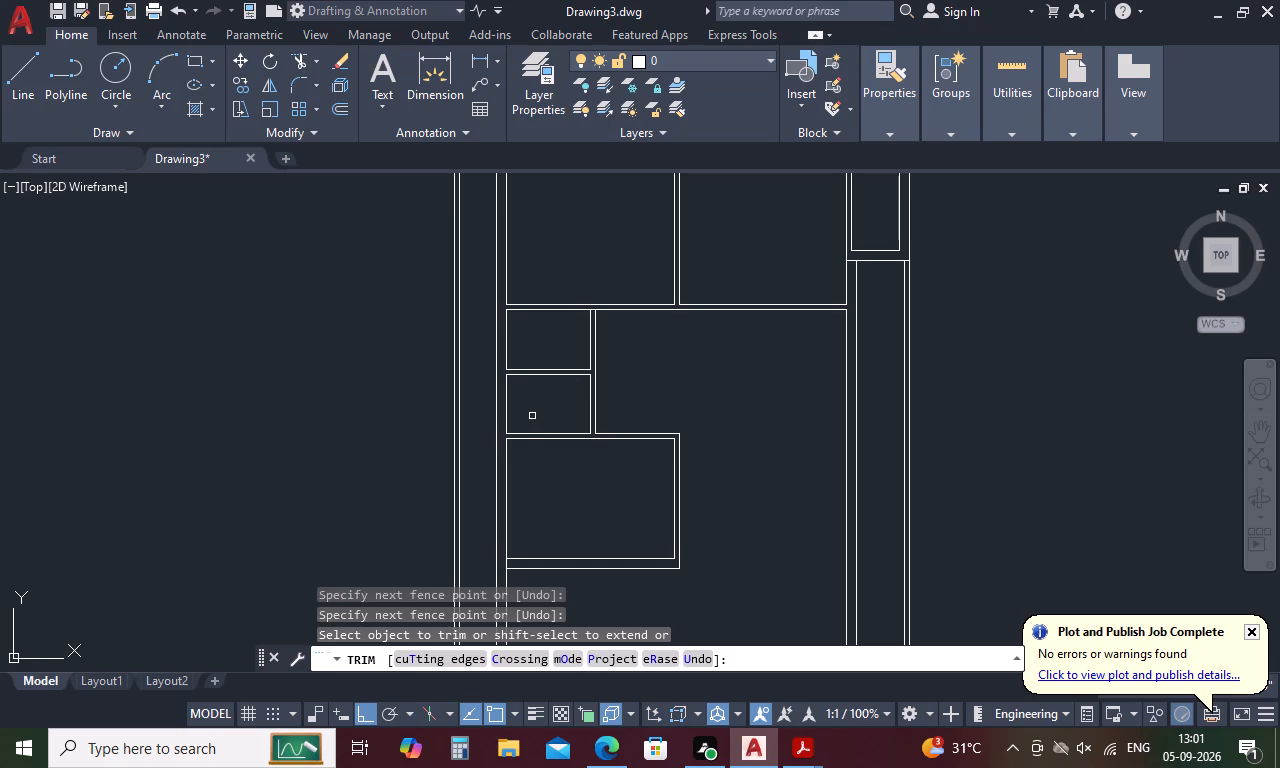
{"action": "scroll", "coordinate": [503, 577], "scroll_direction": "up", "scroll_amount": 2}
{"action": "left_click", "coordinate": [504, 547]}
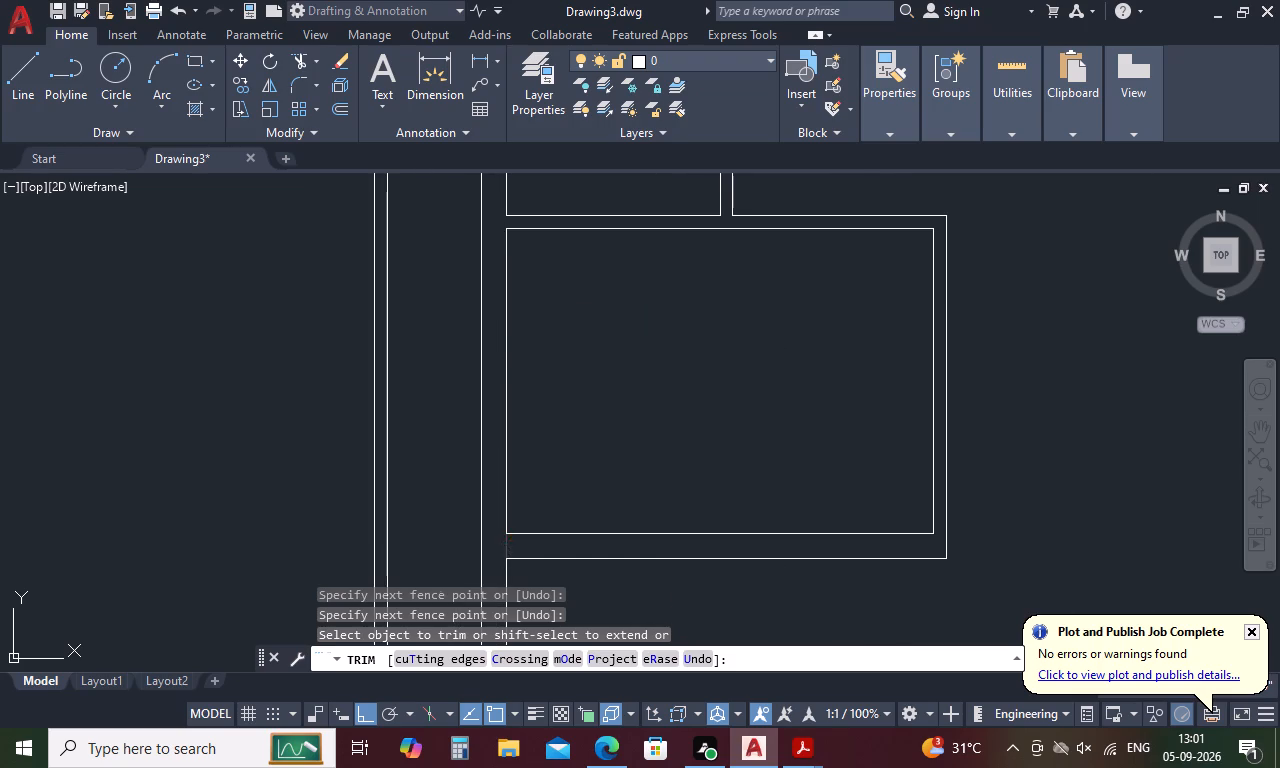
{"action": "scroll", "coordinate": [501, 452], "scroll_direction": "down", "scroll_amount": 3}
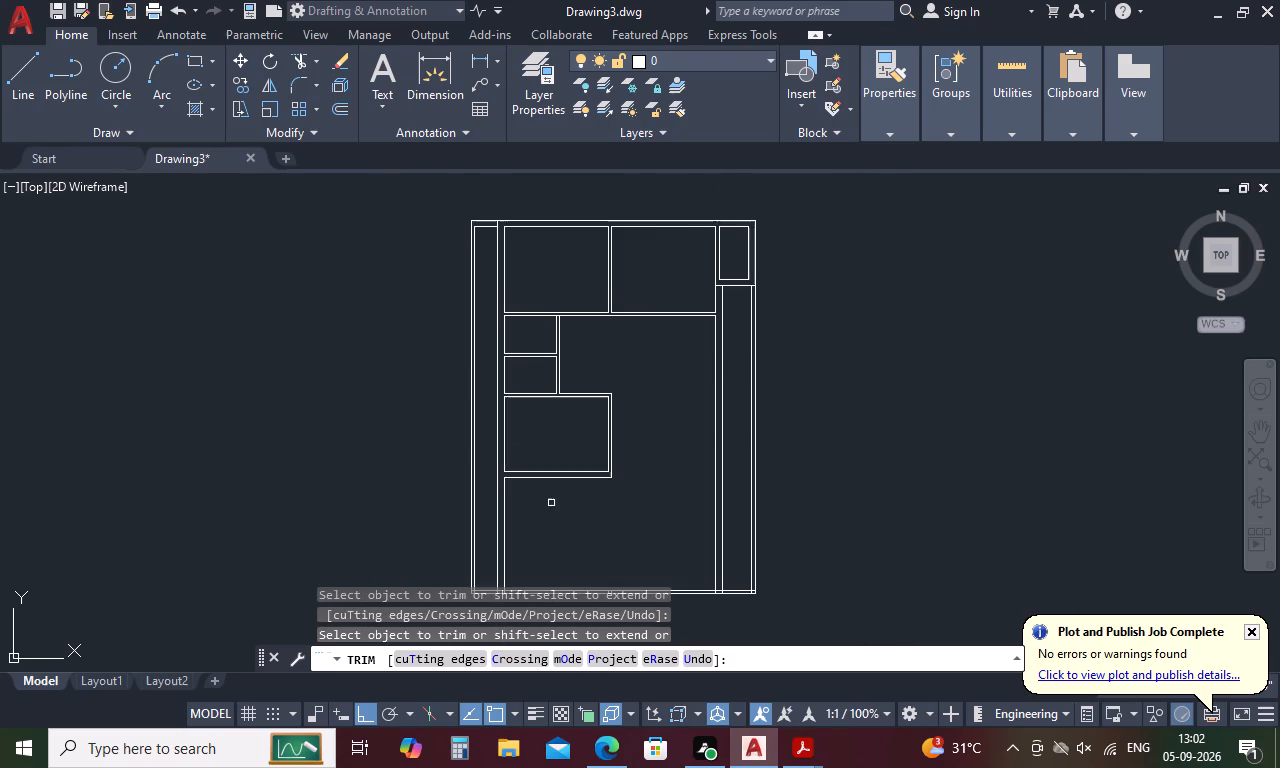
{"action": "scroll", "coordinate": [551, 503], "scroll_direction": "down", "scroll_amount": 2}
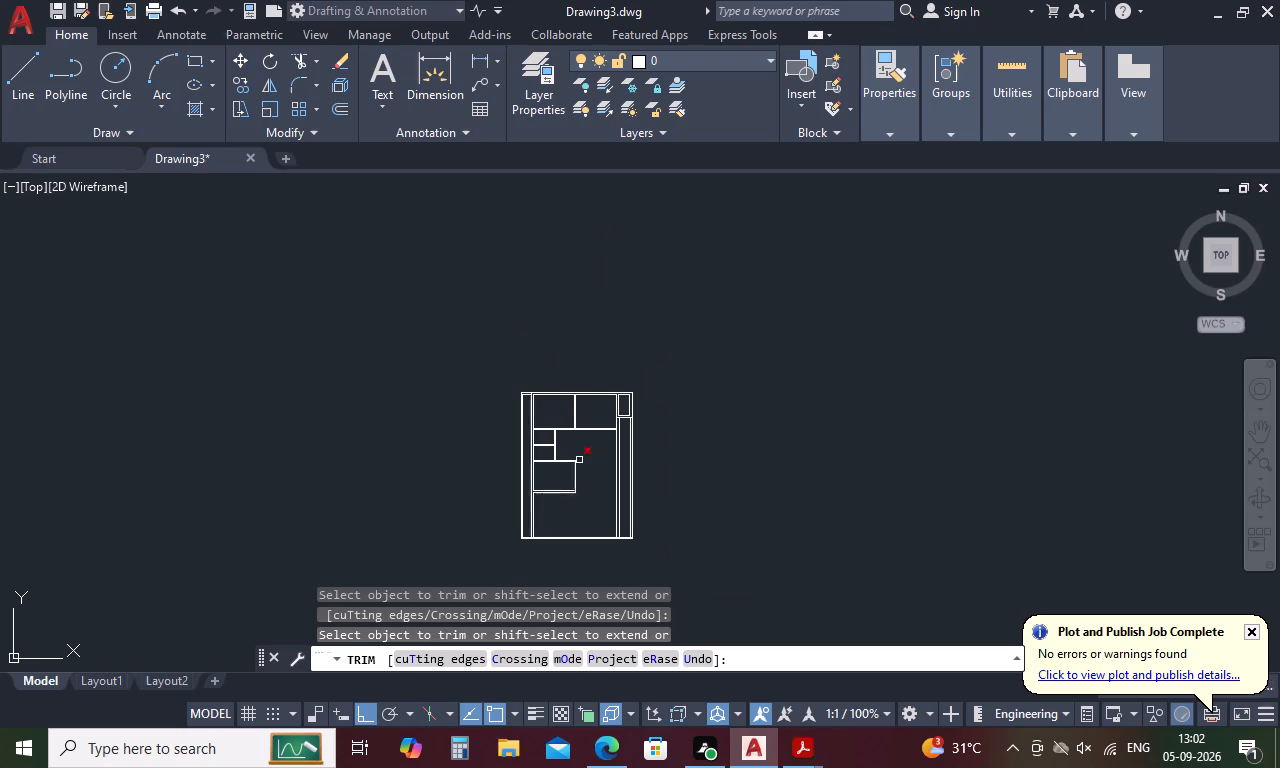
{"action": "scroll", "coordinate": [579, 460], "scroll_direction": "up", "scroll_amount": 2}
{"action": "key", "text": "Escape"}
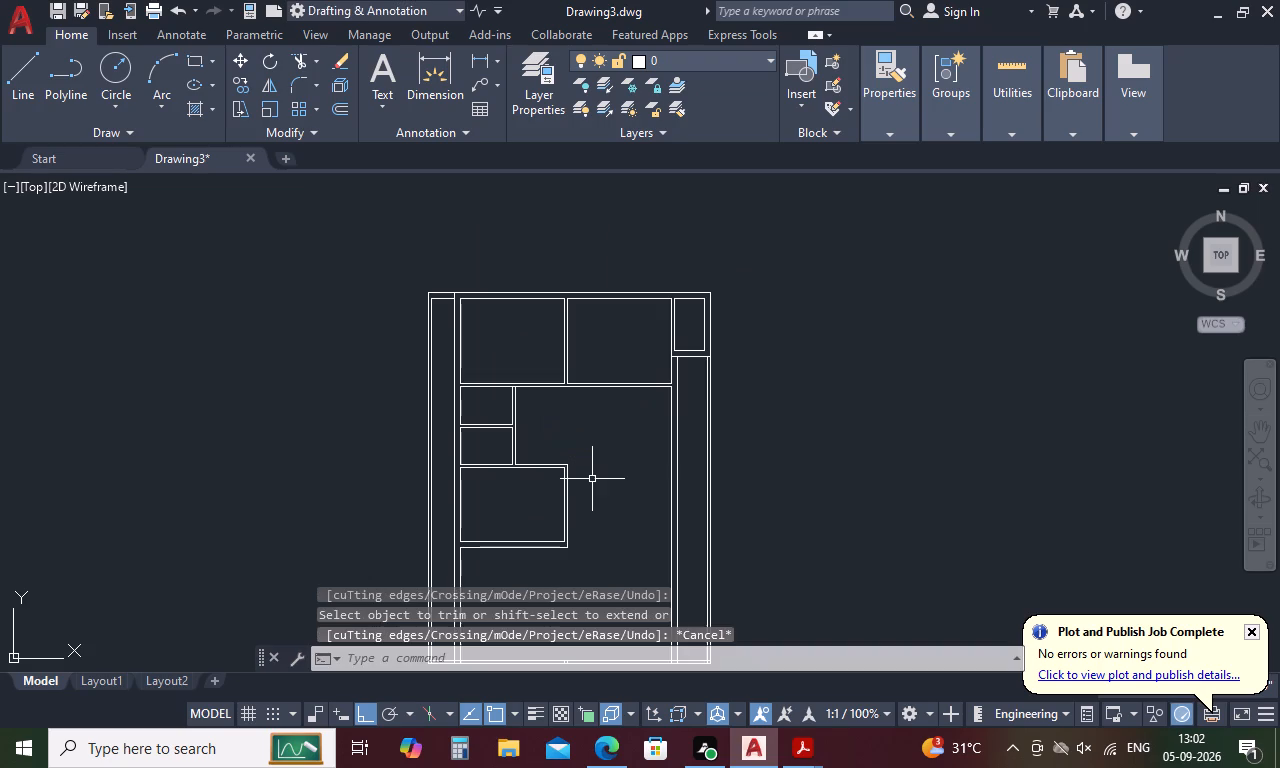
Offset the bottom inner line of the second large upper room 11'10" downward.
{"action": "key", "text": "o"}
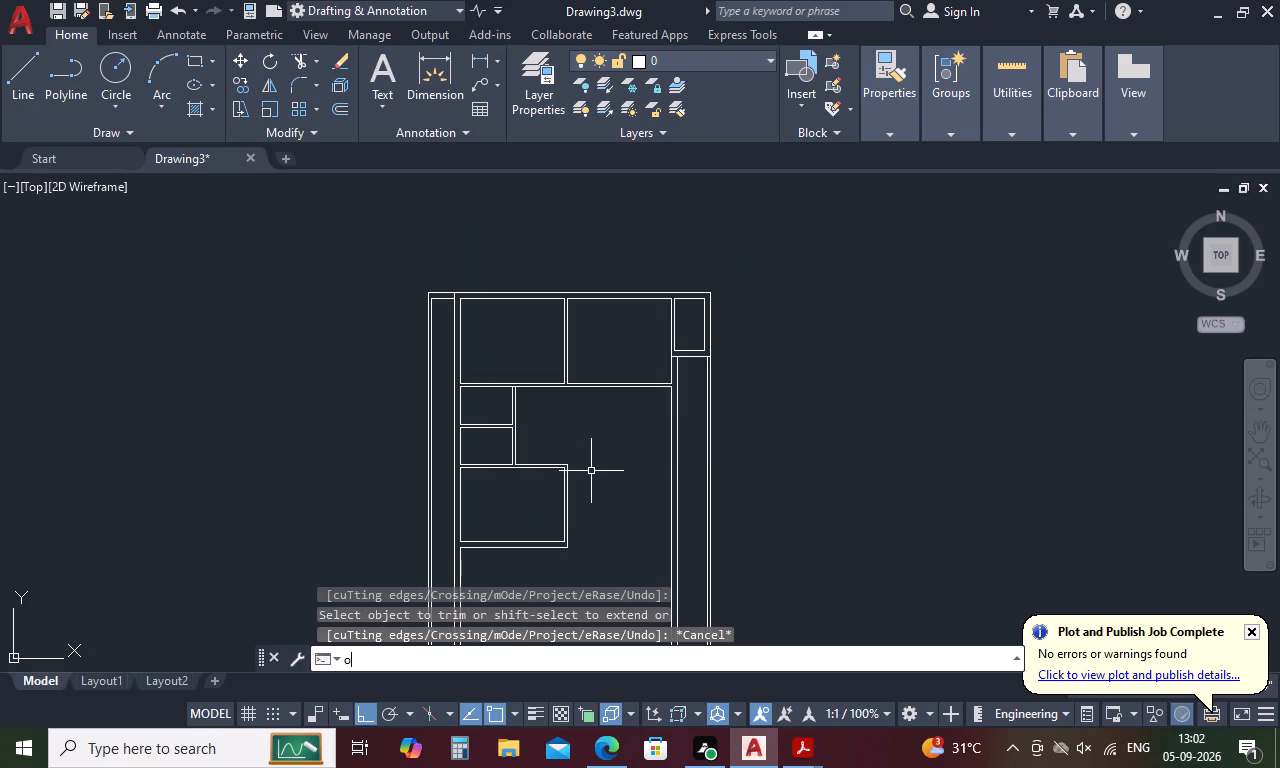
{"action": "key", "text": "space"}
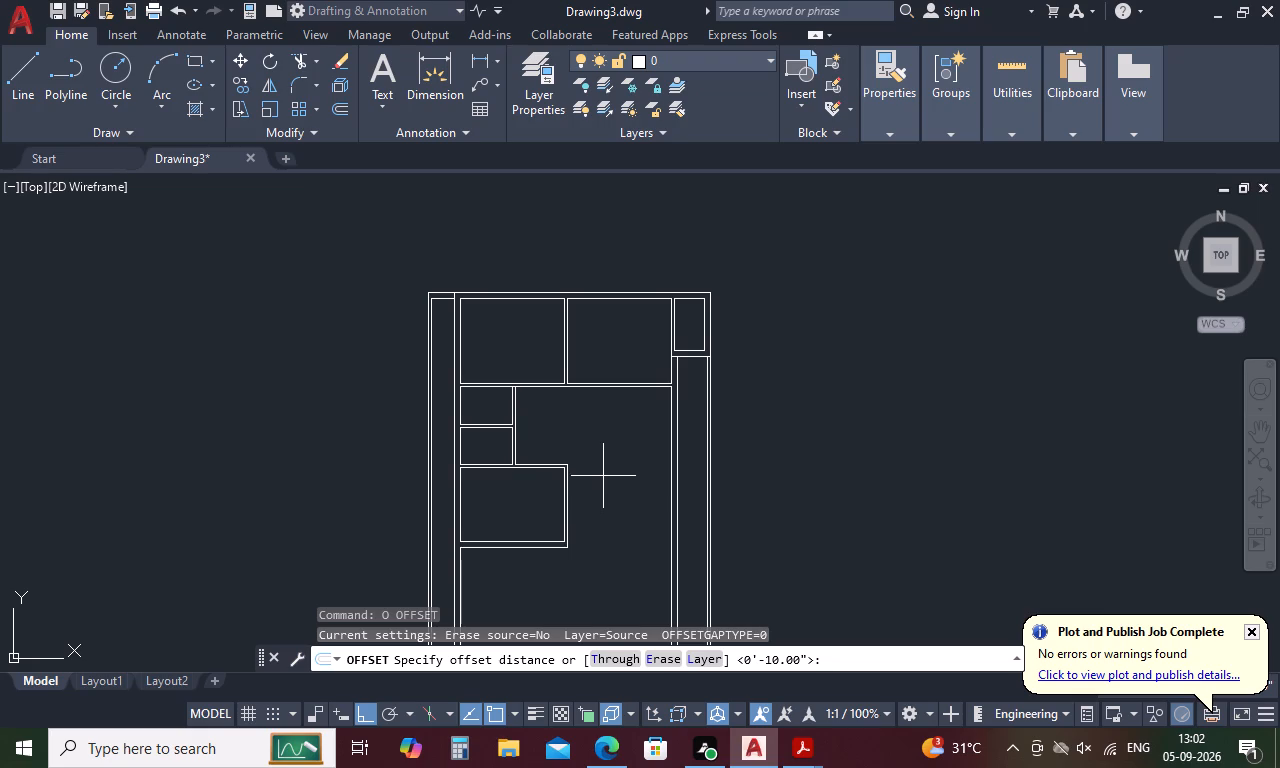
{"action": "type", "text": "11"}
{"action": "type", "text": "'10"}
{"action": "key", "text": "shift+quotedbl"}
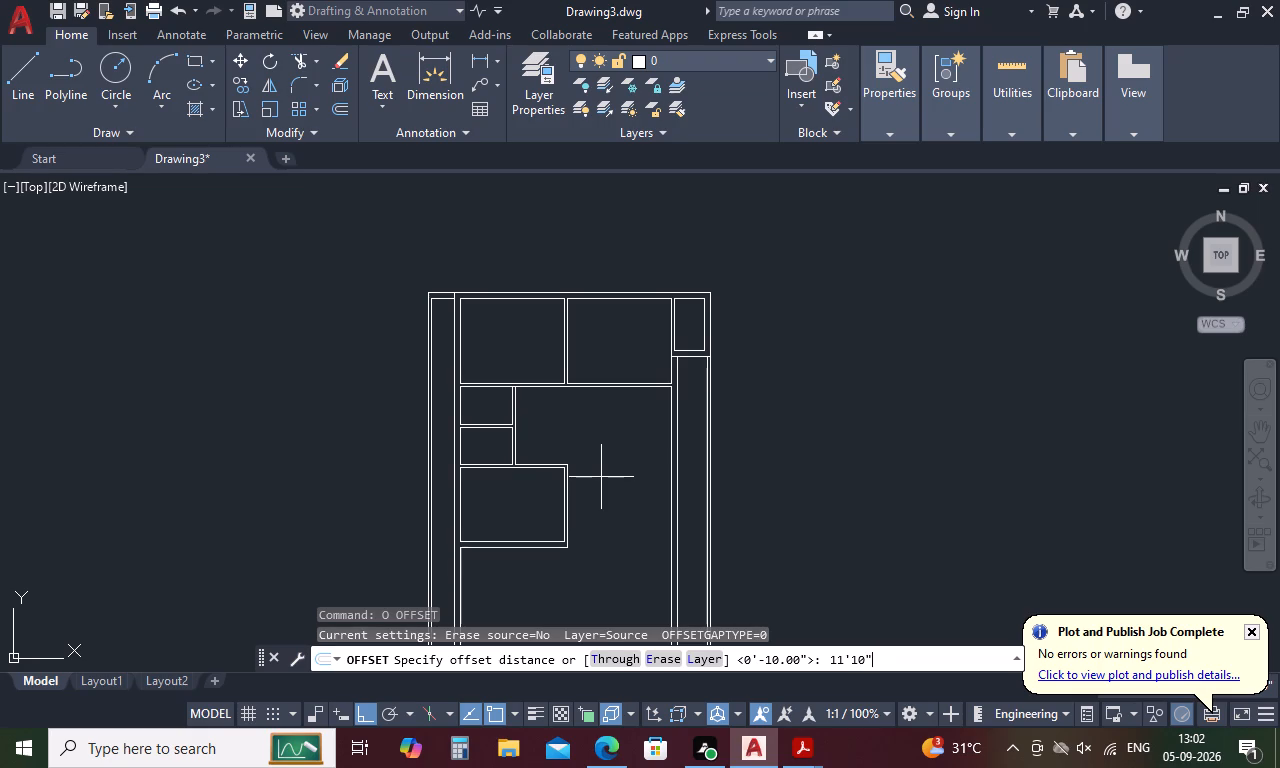
{"action": "key", "text": "Return"}
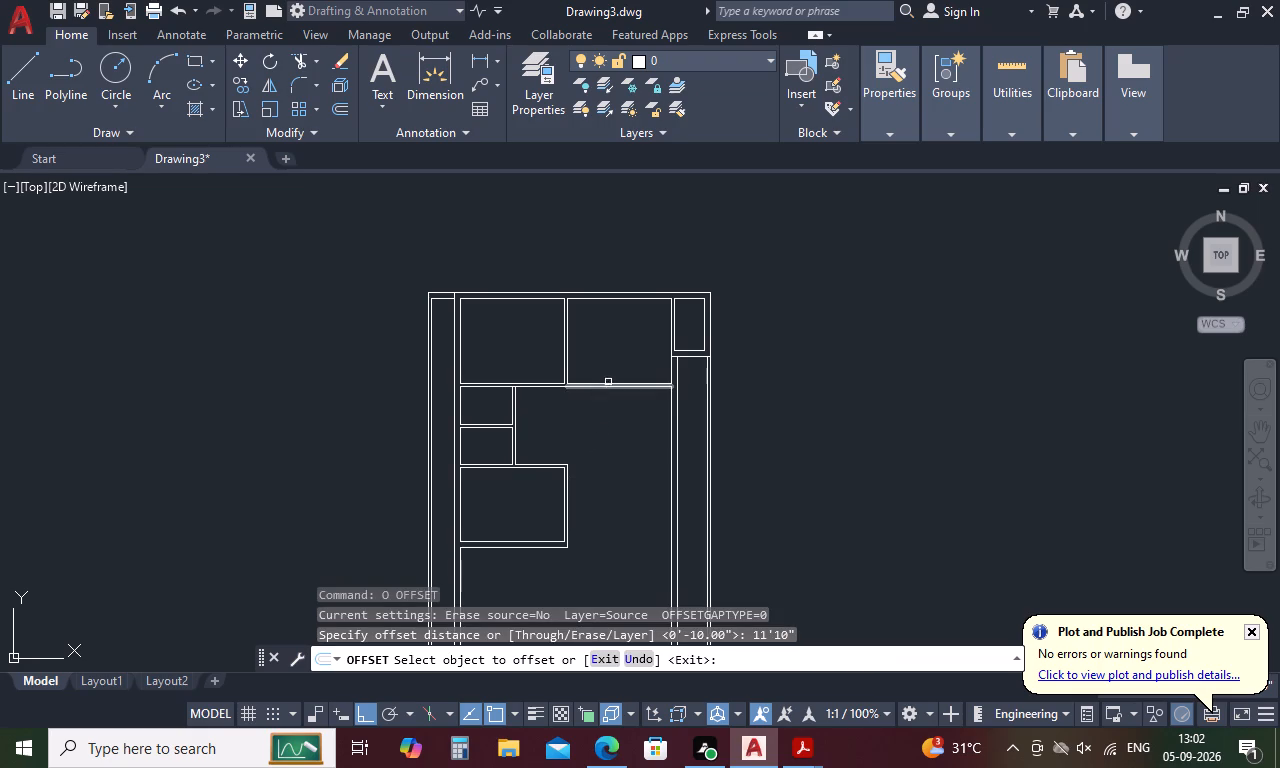
{"action": "left_click", "coordinate": [609, 382]}
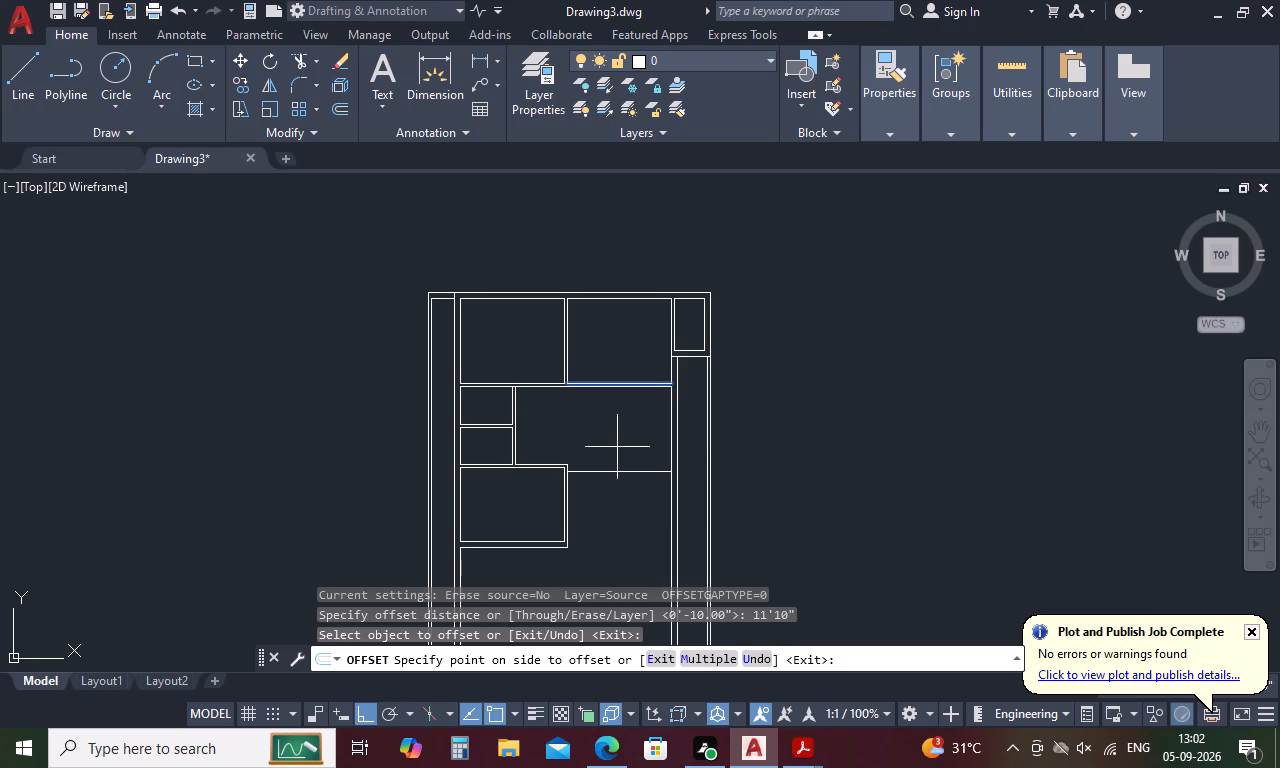
{"action": "left_click", "coordinate": [617, 447]}
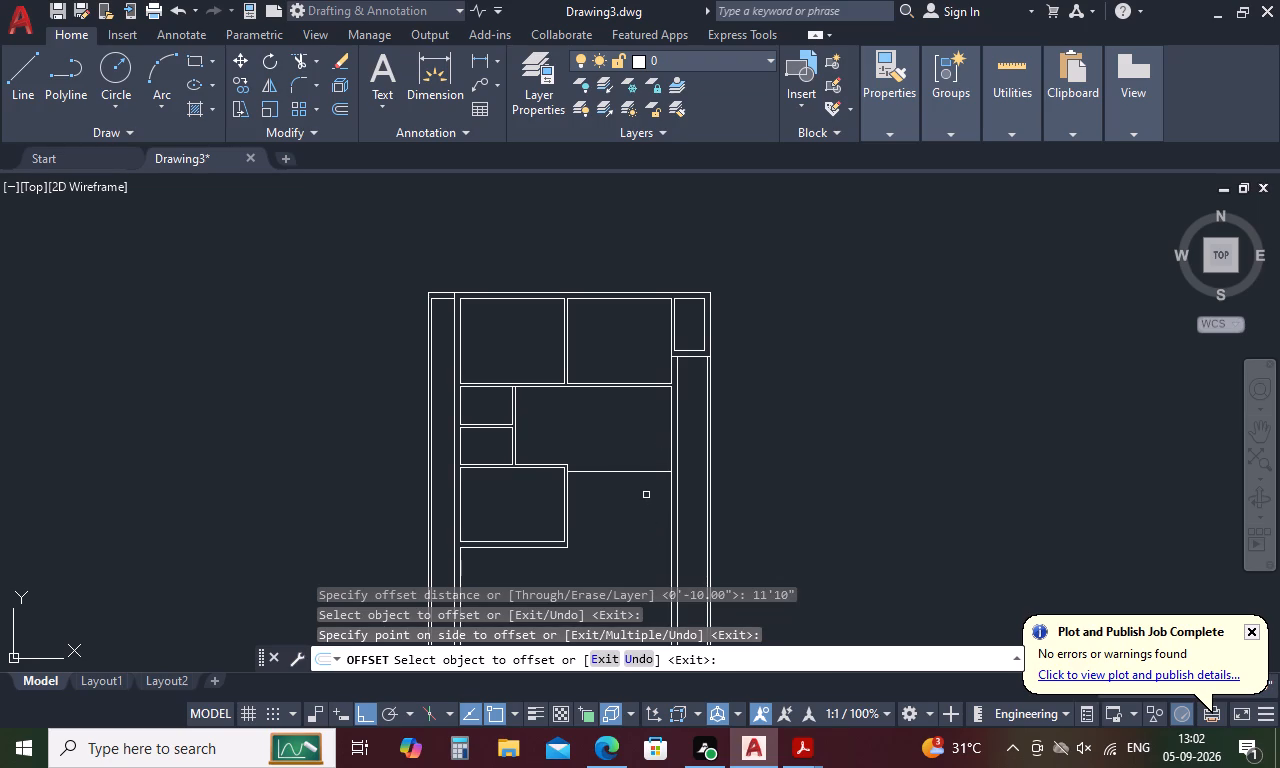
{"action": "key", "text": "space"}
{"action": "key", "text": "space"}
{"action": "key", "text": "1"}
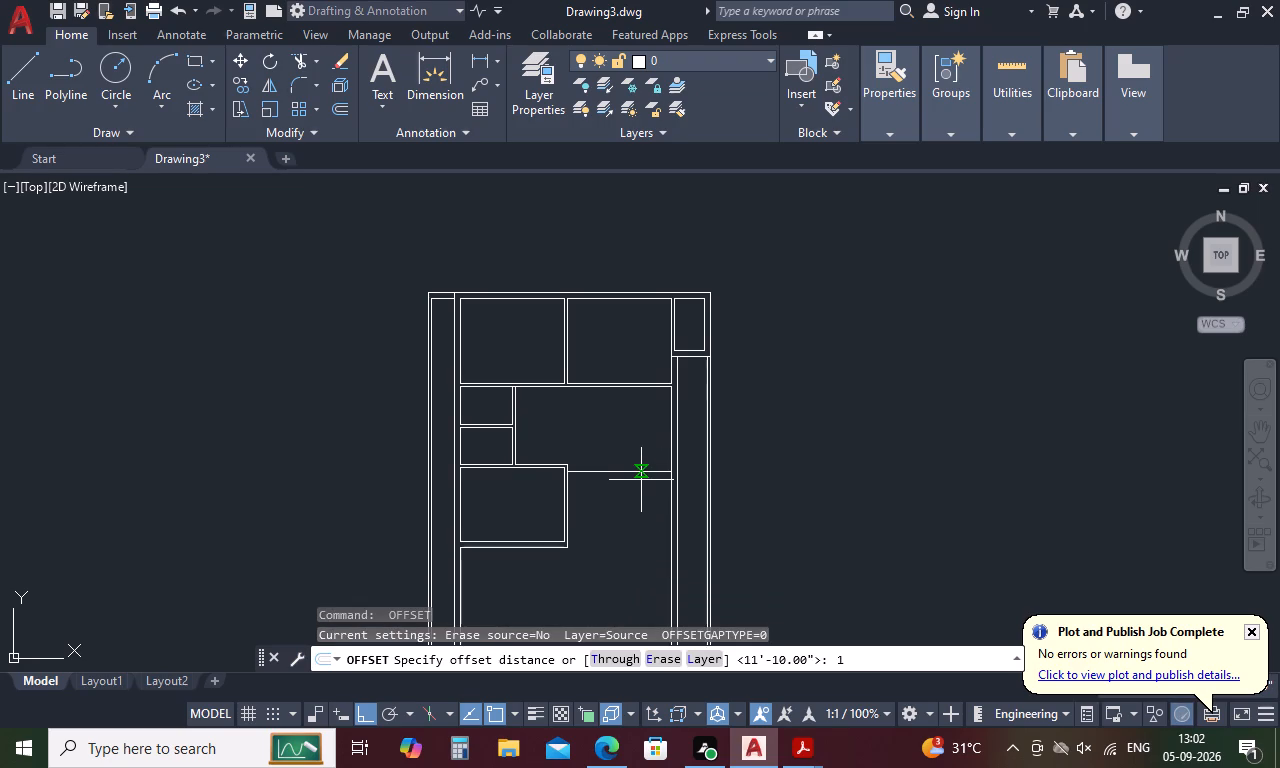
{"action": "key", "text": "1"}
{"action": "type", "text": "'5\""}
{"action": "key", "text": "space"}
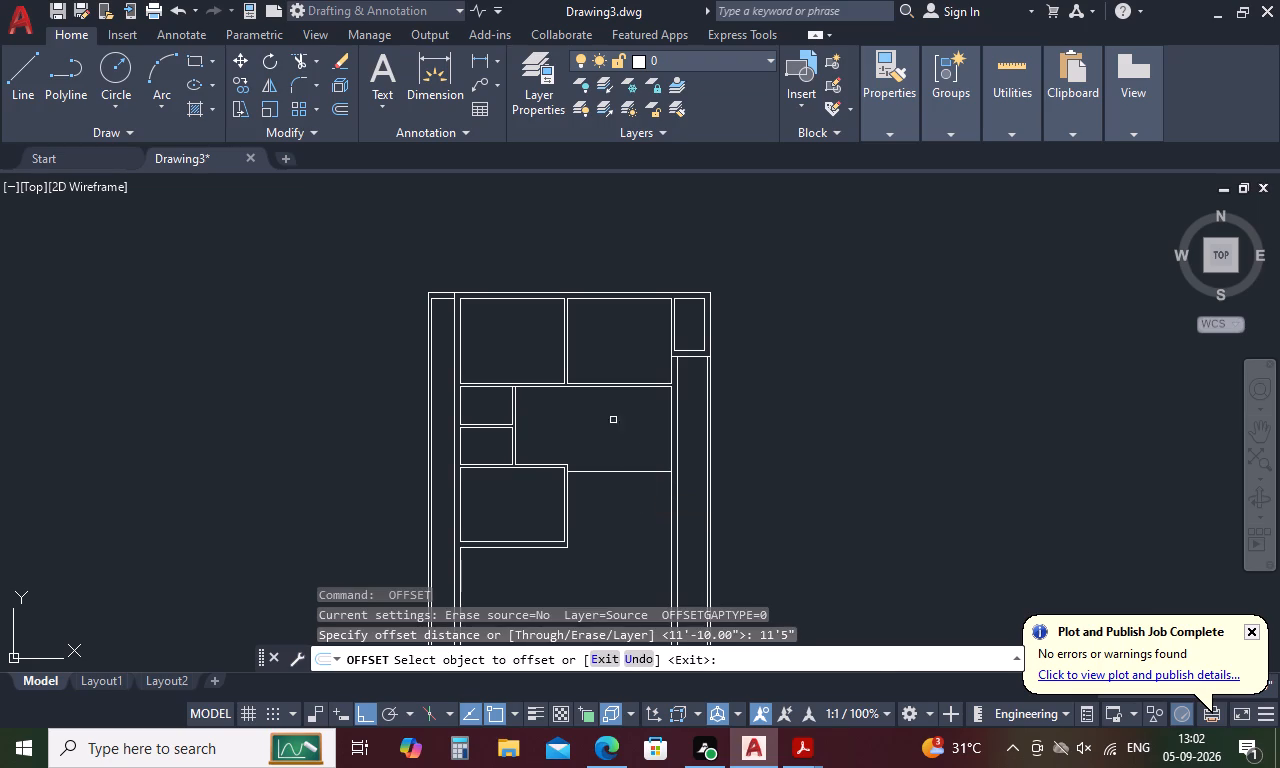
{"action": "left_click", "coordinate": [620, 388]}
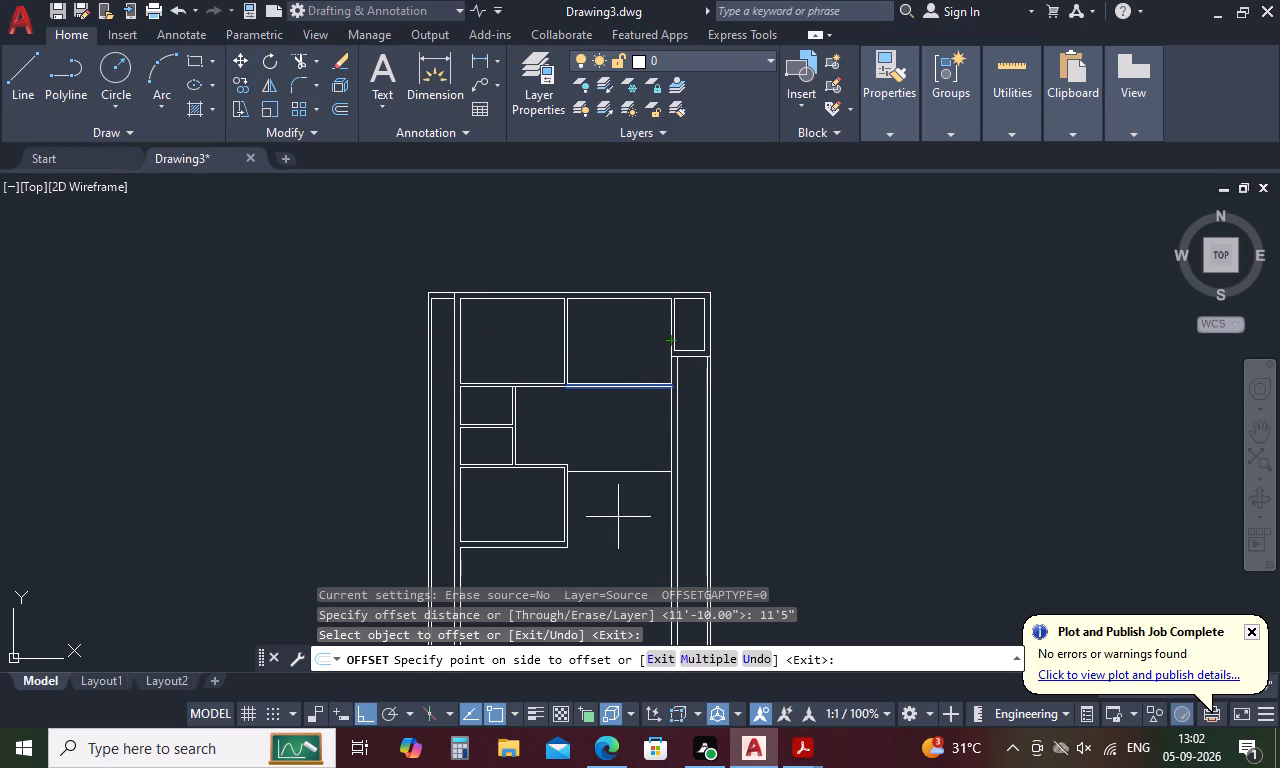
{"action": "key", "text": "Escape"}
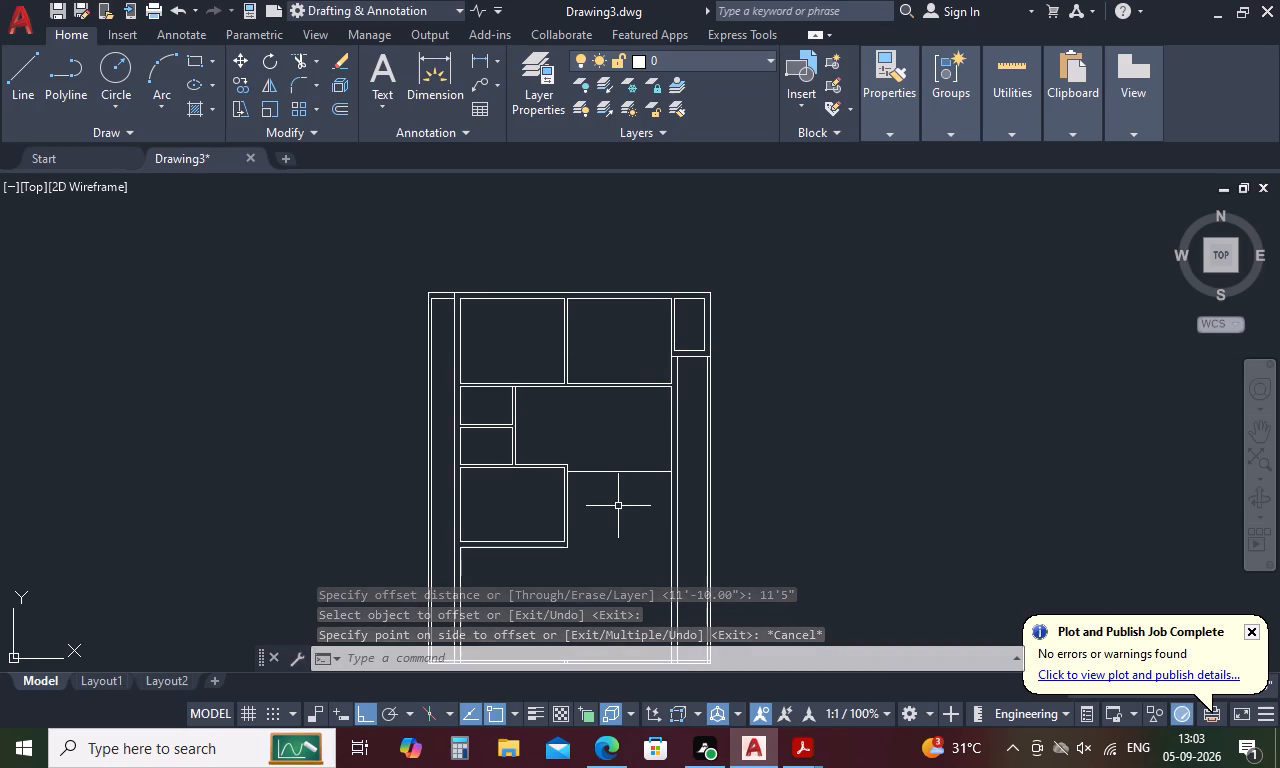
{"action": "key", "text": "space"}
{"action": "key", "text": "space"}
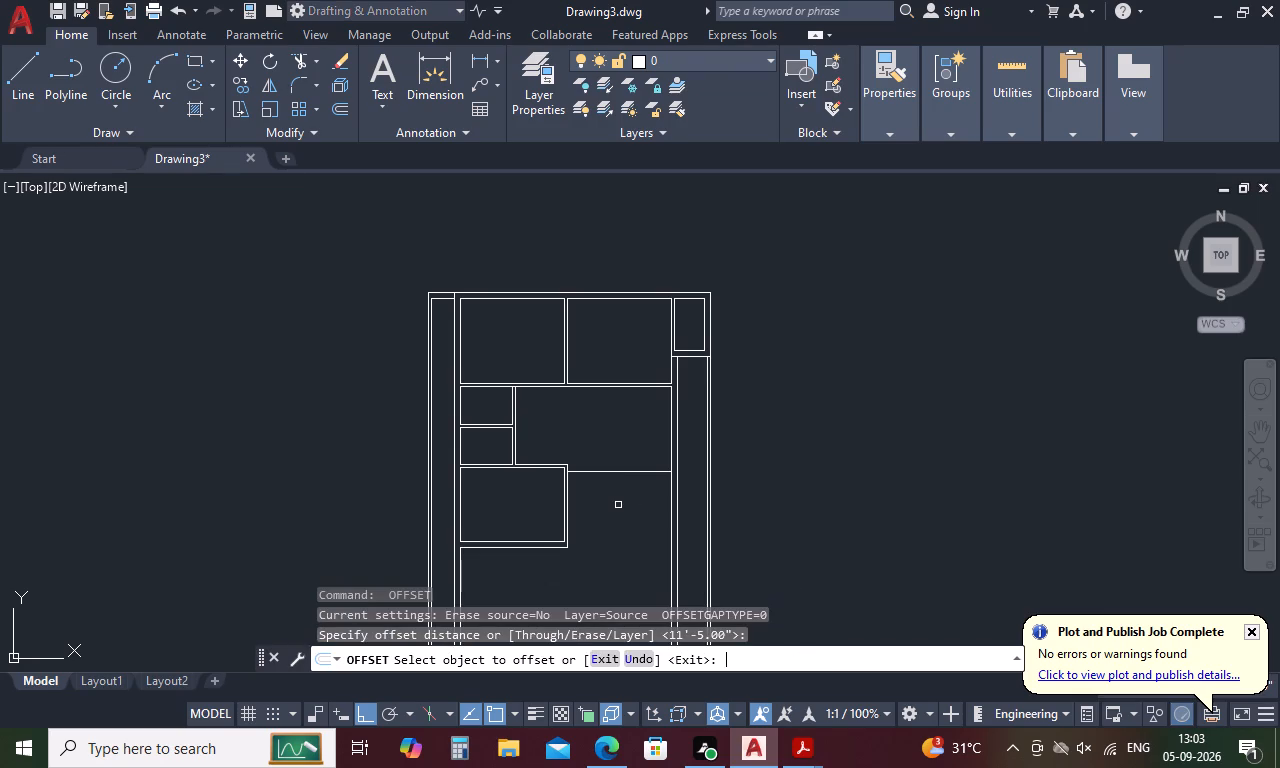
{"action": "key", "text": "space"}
Offset the new horizontal line beside the lower left room 5" downward to form a partition wall.
{"action": "key", "text": "space"}
{"action": "type", "text": "5"}
{"action": "key", "text": "space"}
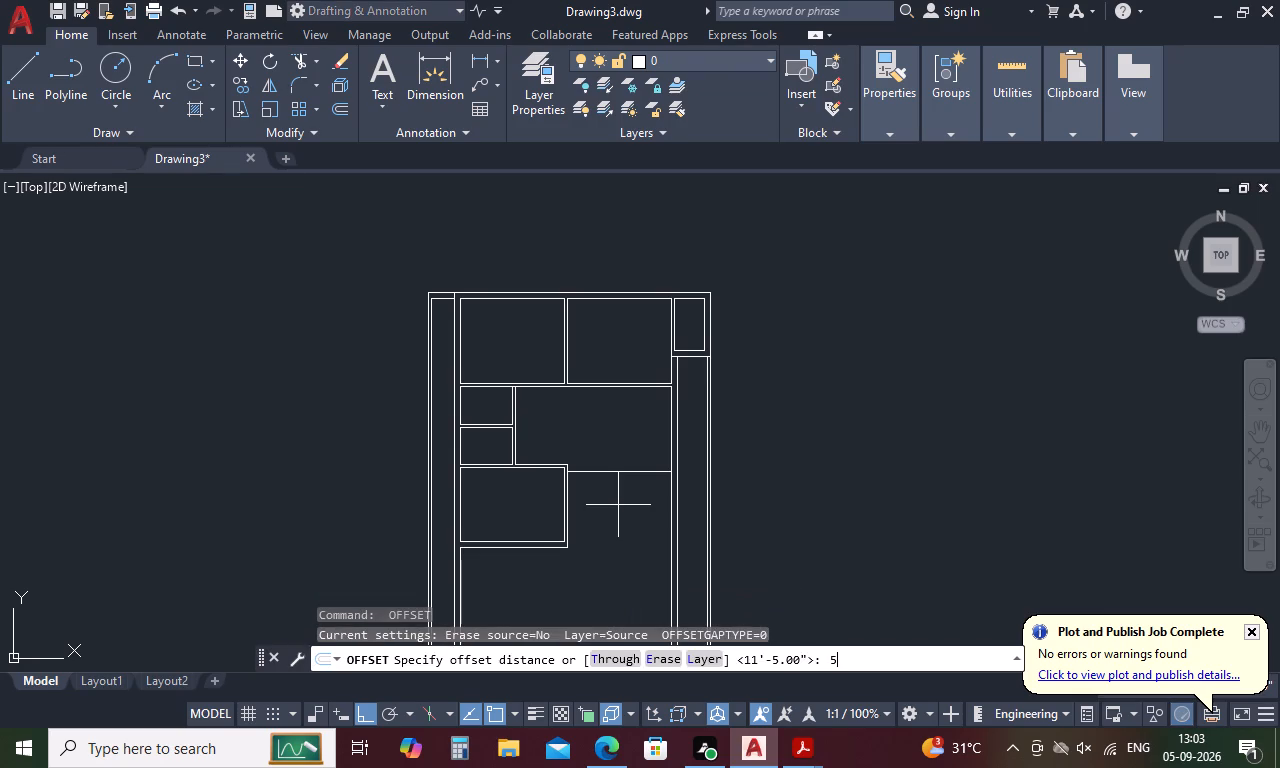
{"action": "left_click", "coordinate": [641, 472]}
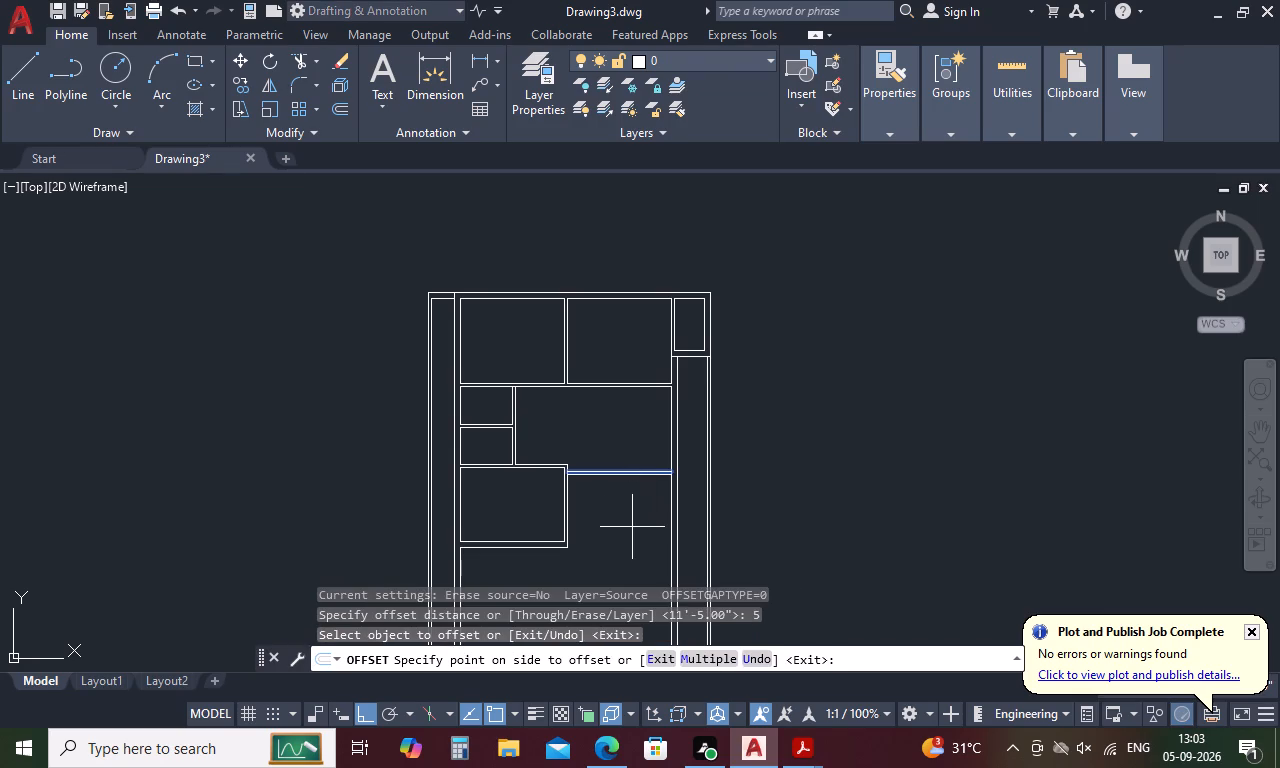
{"action": "left_click", "coordinate": [632, 527]}
{"action": "key", "text": "space"}
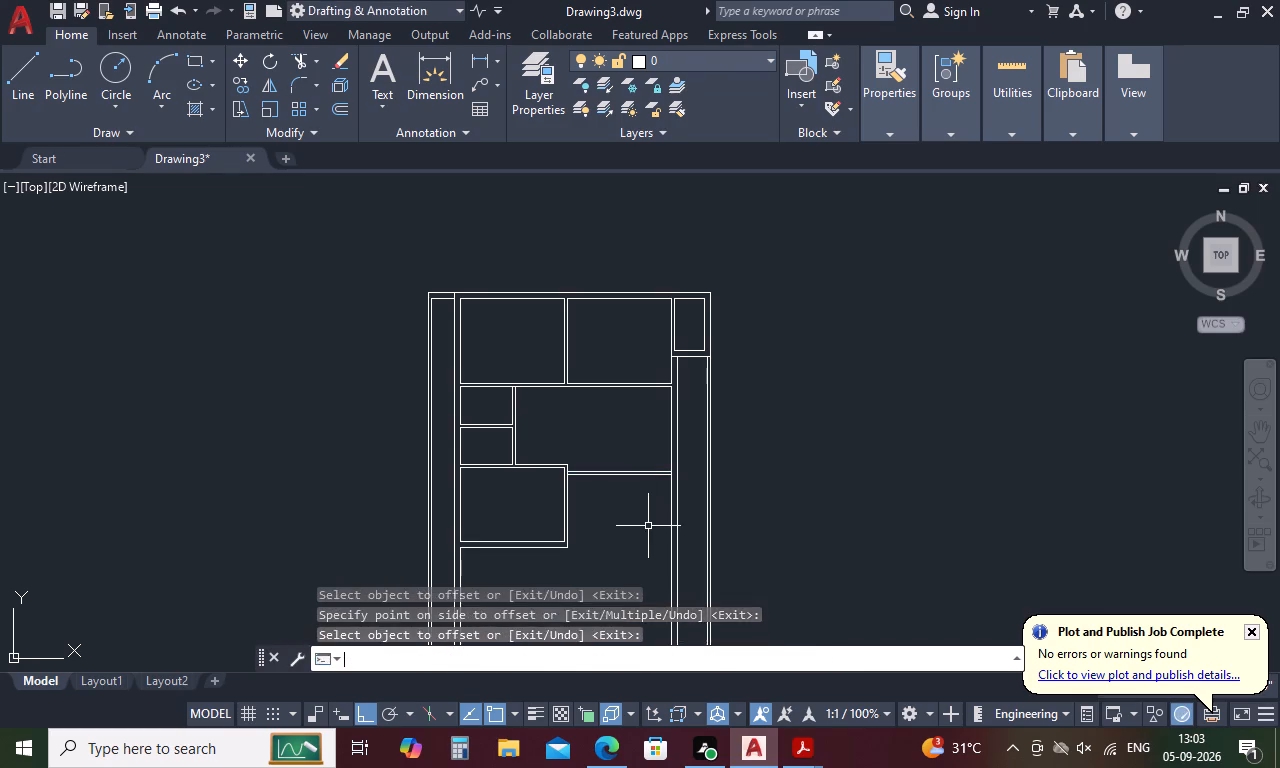
Offset the lower line of the 5" partition beside the lower left room 13' downward.
{"action": "key", "text": "space"}
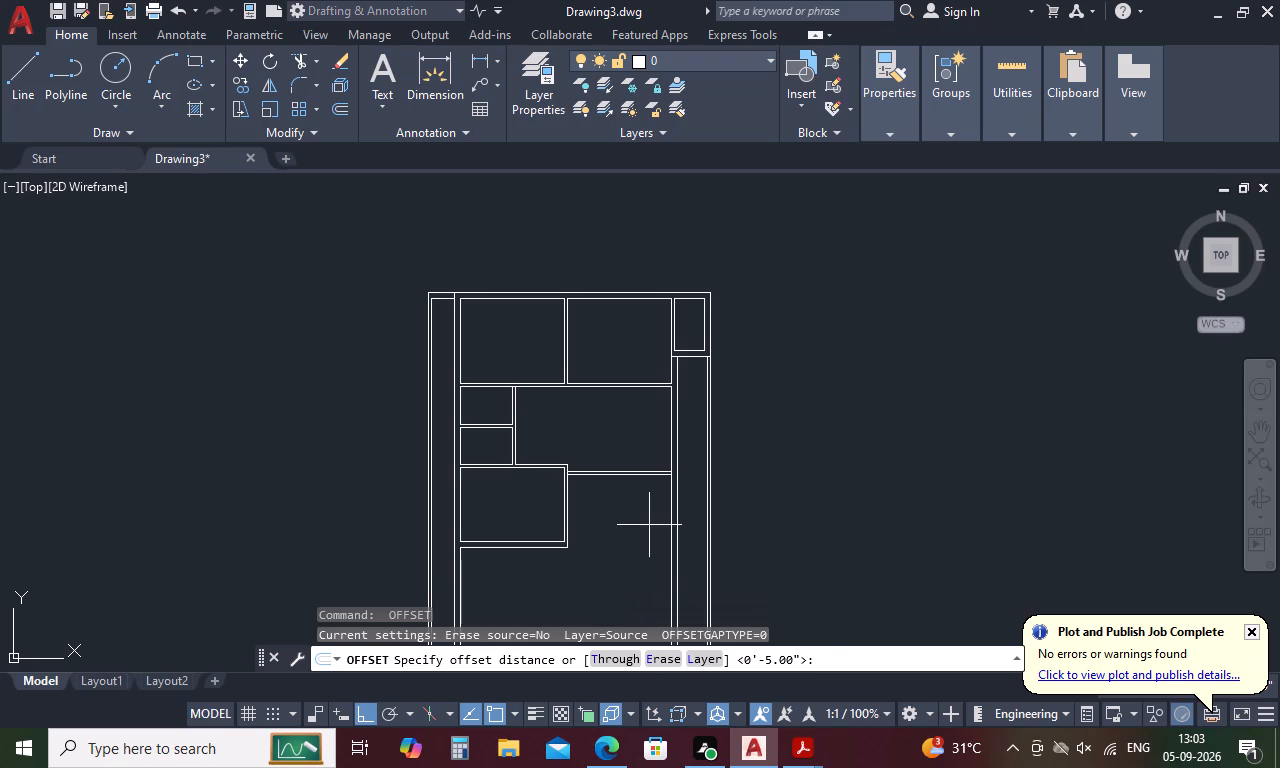
{"action": "type", "text": "13'"}
{"action": "key", "text": "space"}
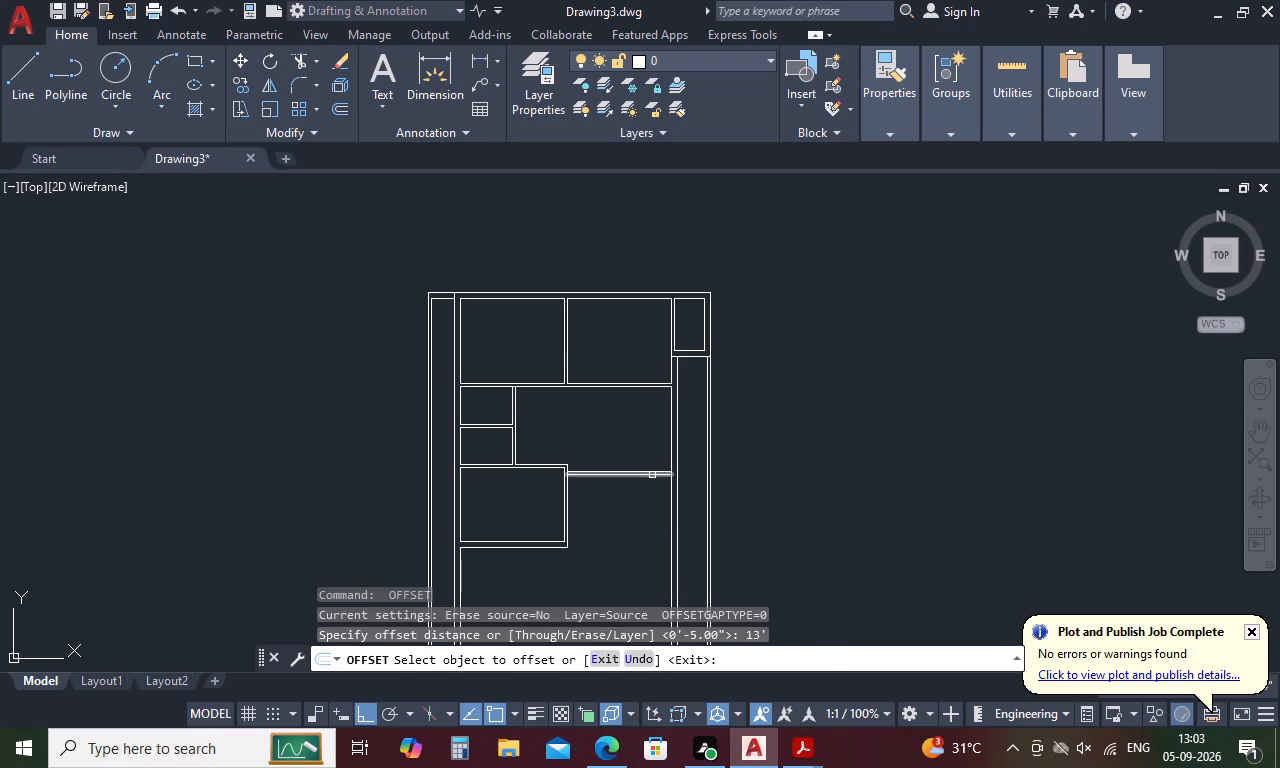
{"action": "left_click", "coordinate": [652, 475]}
{"action": "left_click", "coordinate": [635, 529]}
{"action": "scroll", "coordinate": [635, 527], "scroll_direction": "down", "scroll_amount": 3}
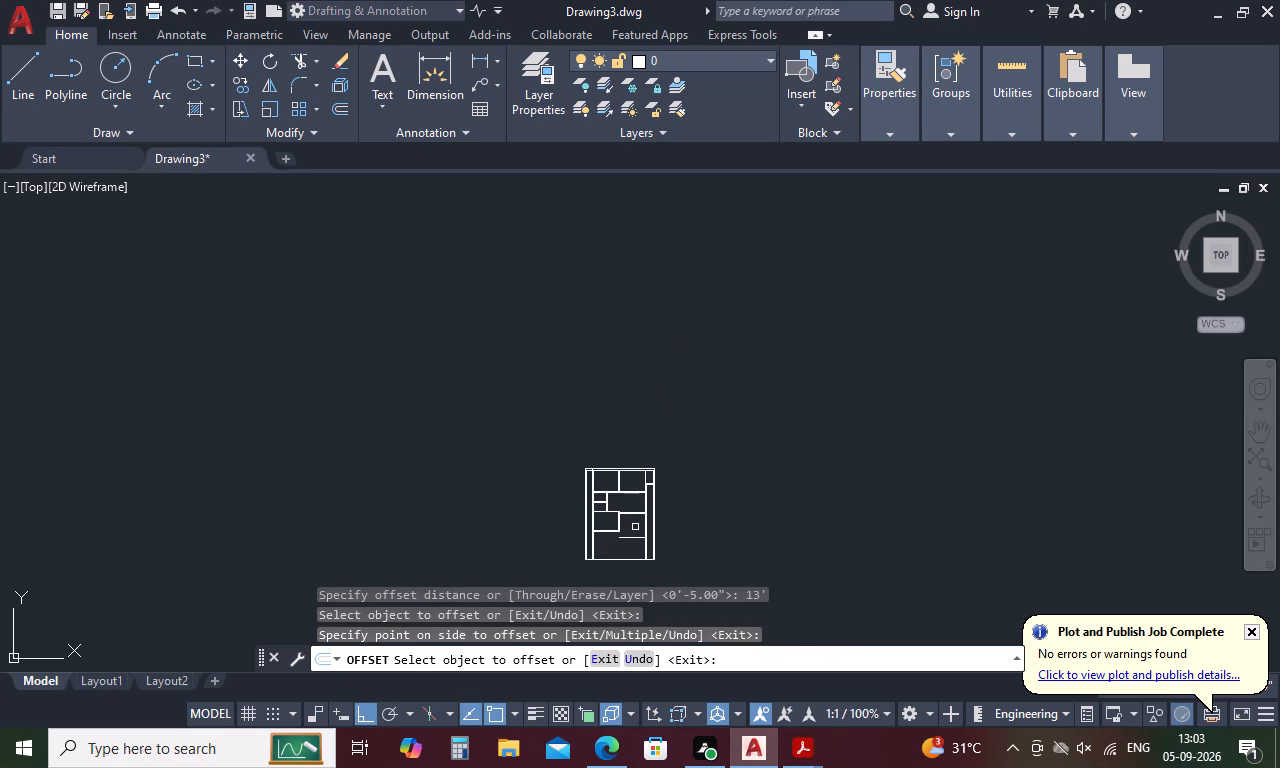
{"action": "scroll", "coordinate": [619, 562], "scroll_direction": "up", "scroll_amount": 3}
{"action": "key", "text": "space"}
Offset the new lower horizontal line 10" downward to form the room's bottom wall.
{"action": "key", "text": "space"}
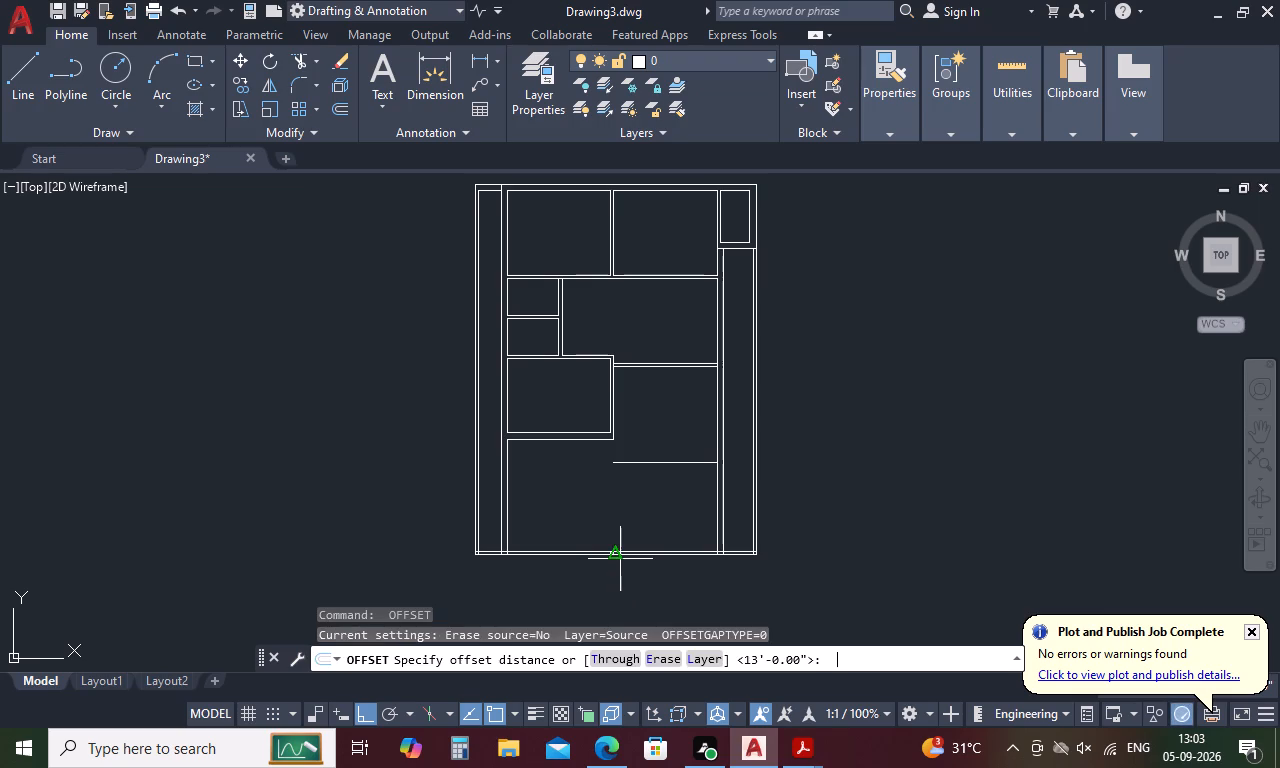
{"action": "key", "text": "5"}
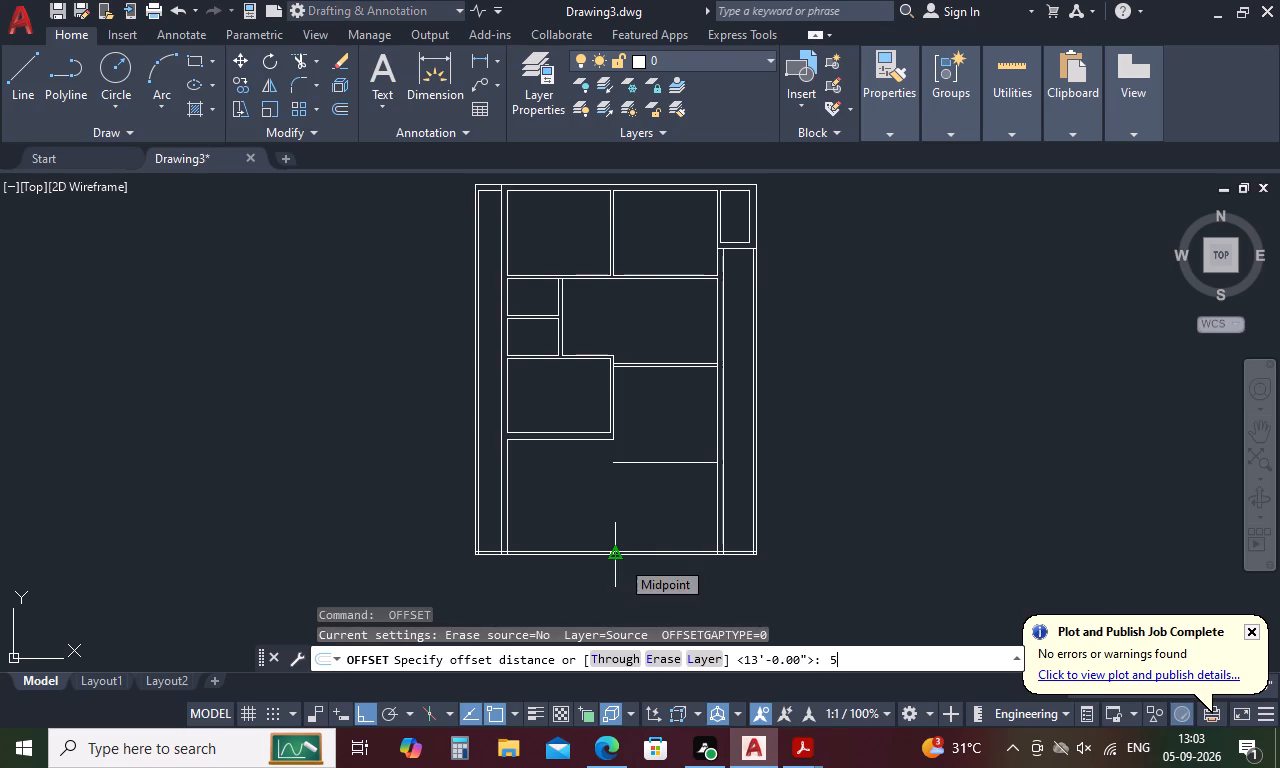
{"action": "key", "text": "BackSpace"}
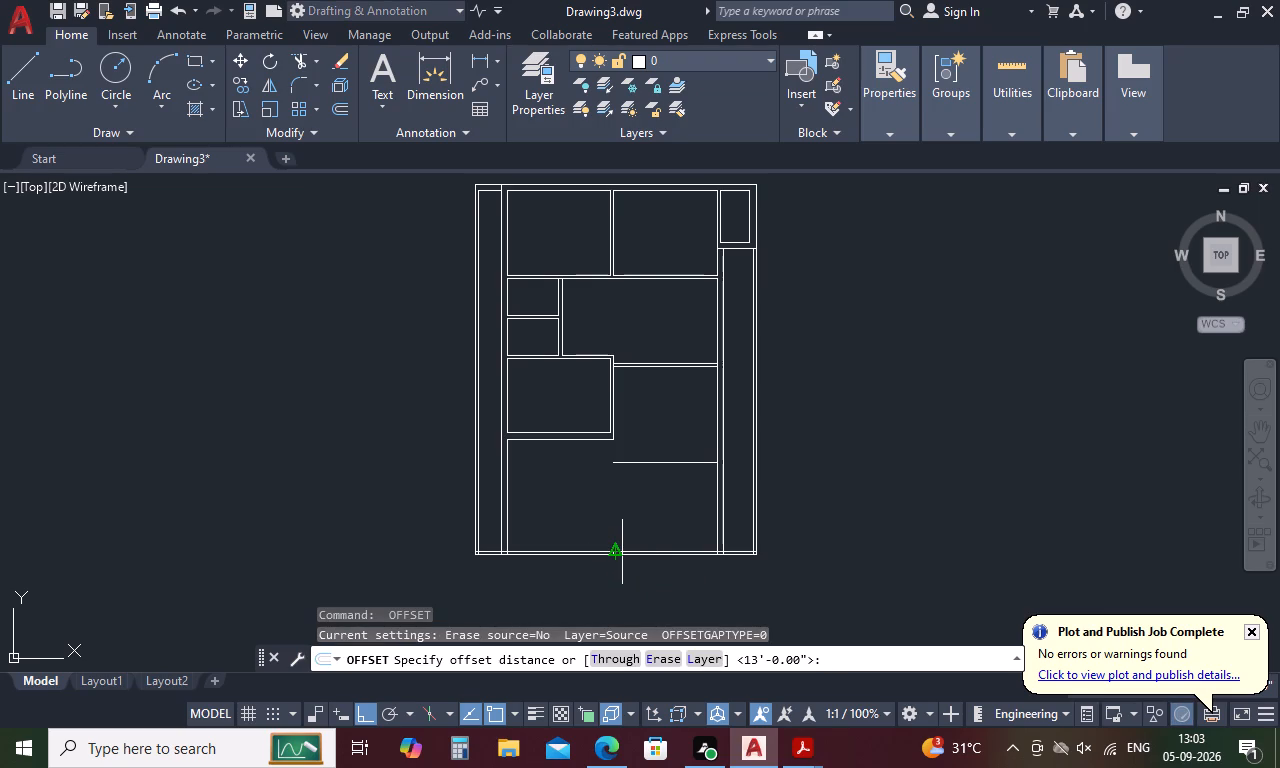
{"action": "type", "text": "10"}
{"action": "key", "text": "space"}
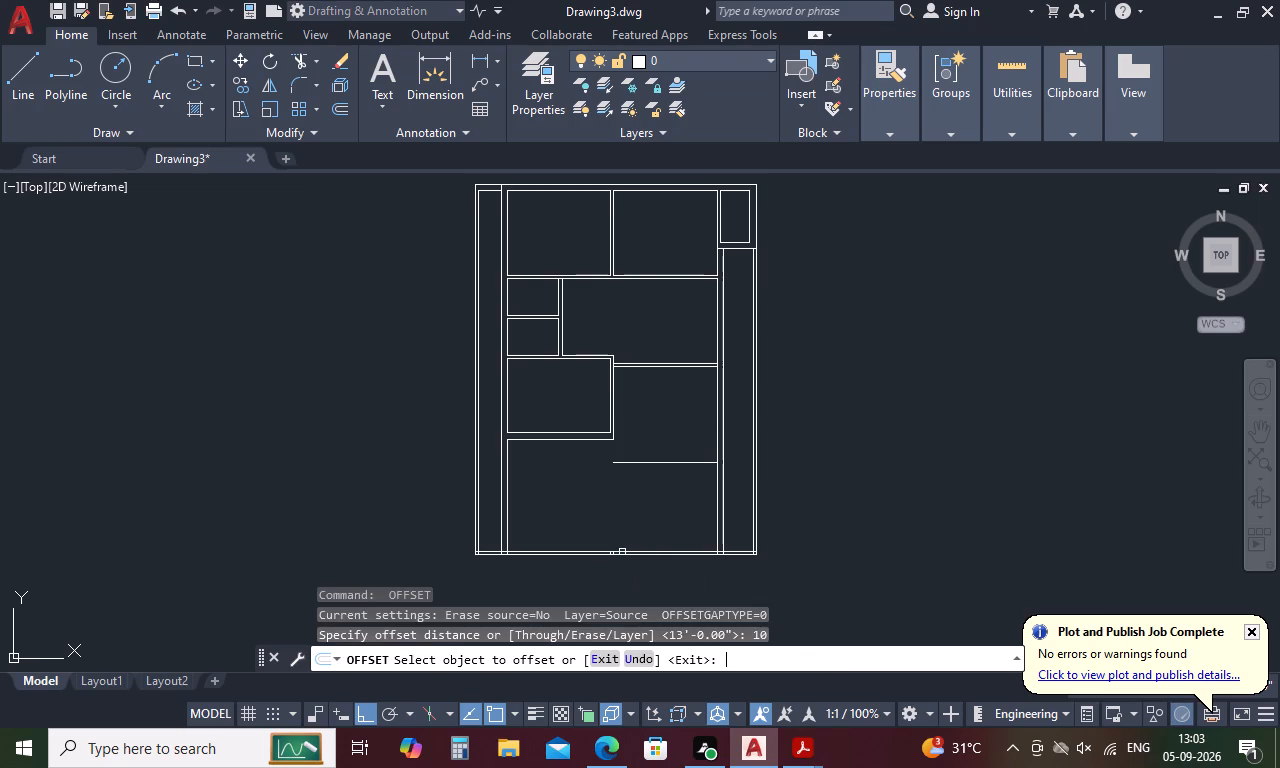
{"action": "left_click", "coordinate": [657, 464]}
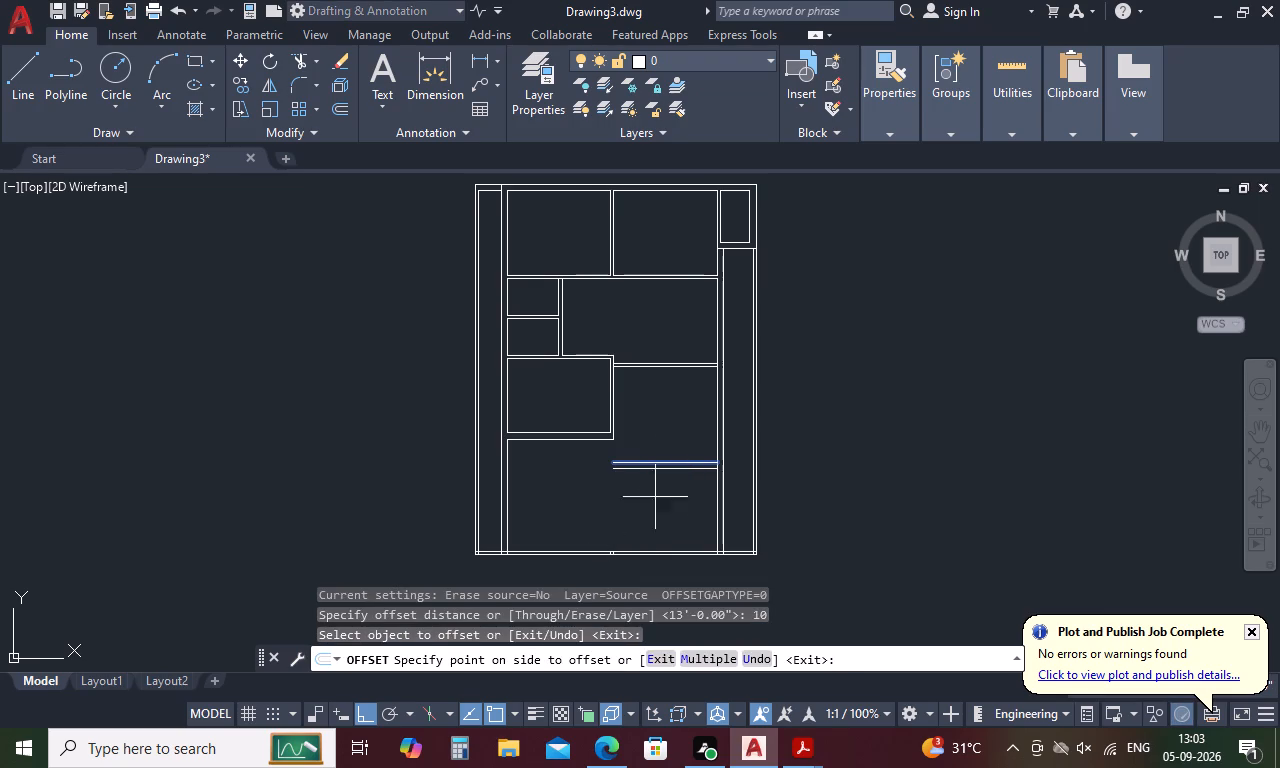
{"action": "left_click", "coordinate": [649, 527]}
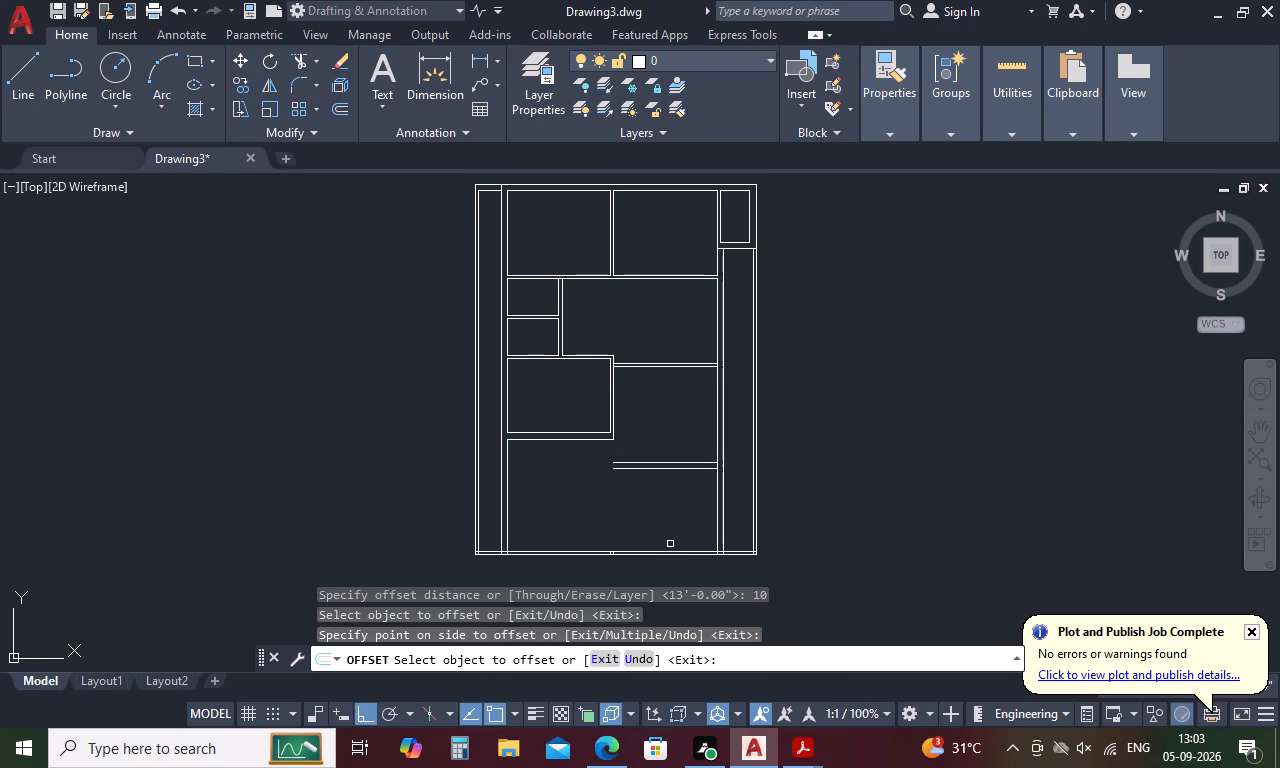
{"action": "key", "text": "Escape"}
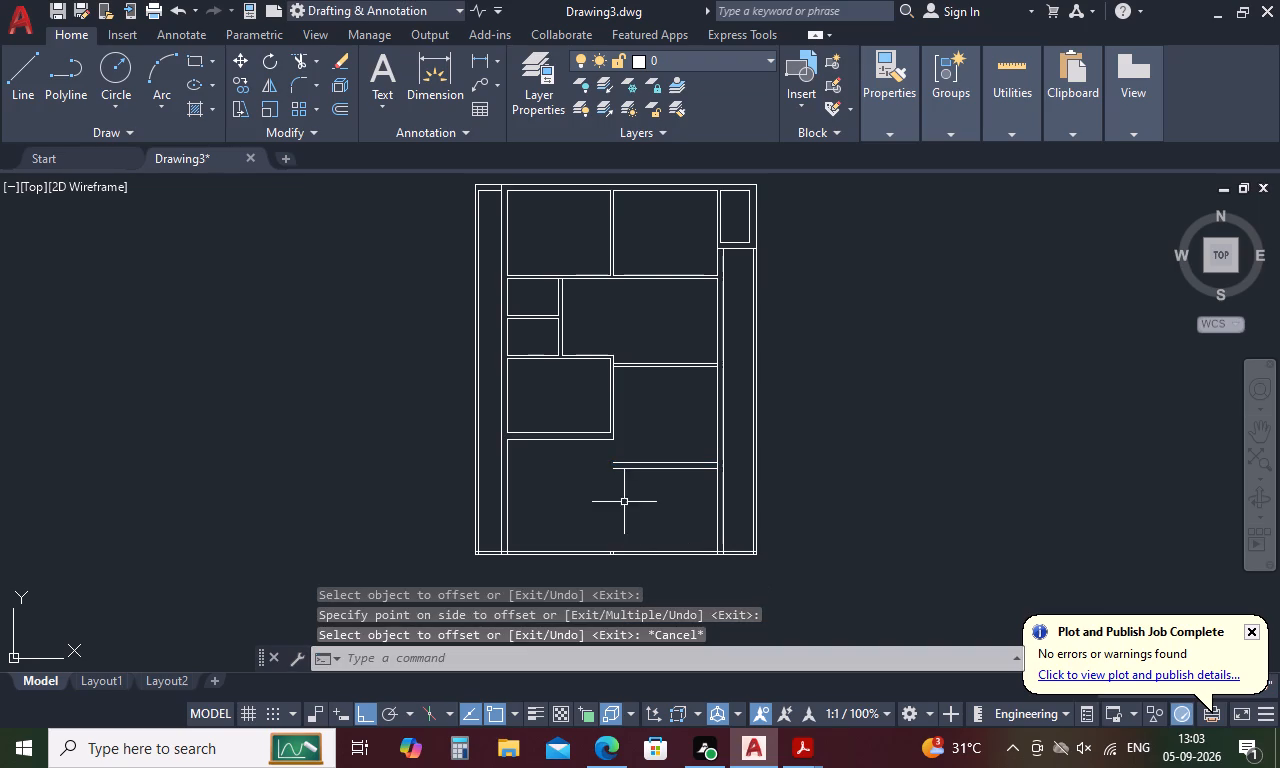
Draw a vertical line from the left end of the new wall's upper line up to the lower left room's outer corner.
{"action": "scroll", "coordinate": [608, 438], "scroll_direction": "up", "scroll_amount": 2}
{"action": "type", "text": "l"}
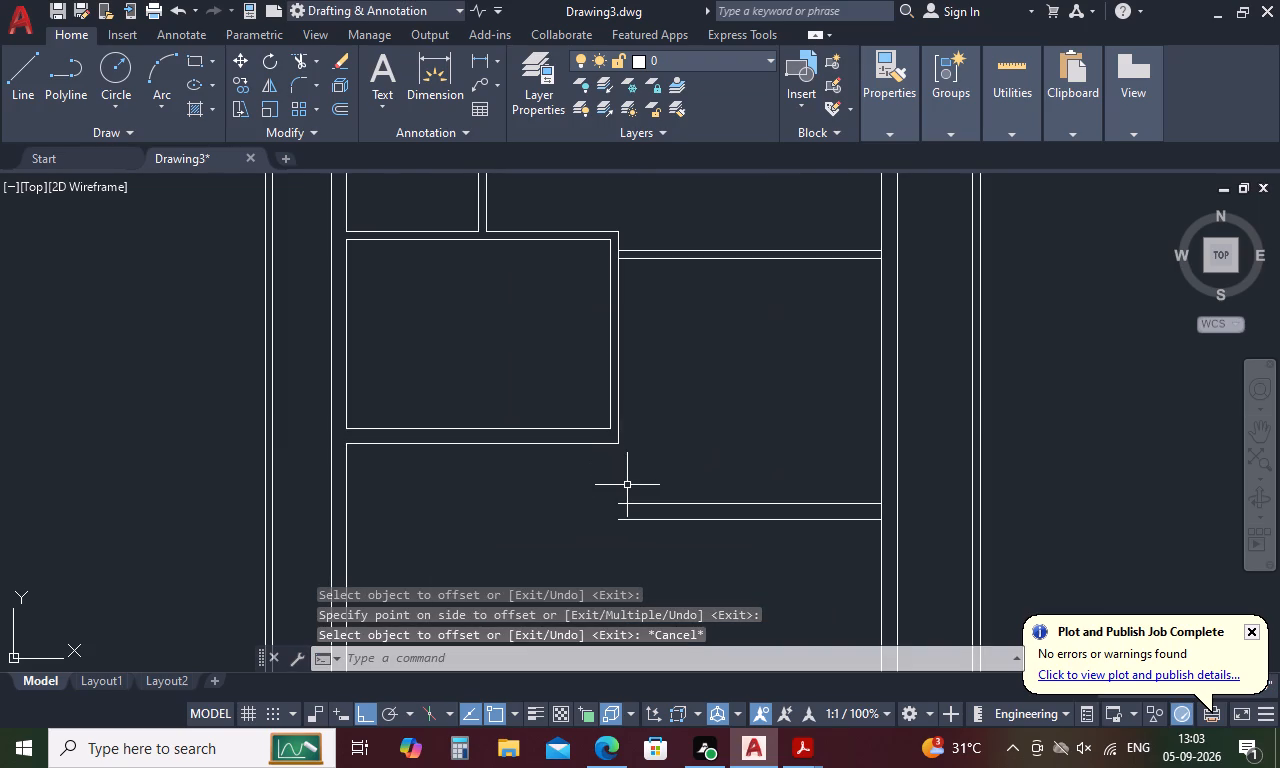
{"action": "key", "text": "space"}
{"action": "left_click", "coordinate": [619, 503]}
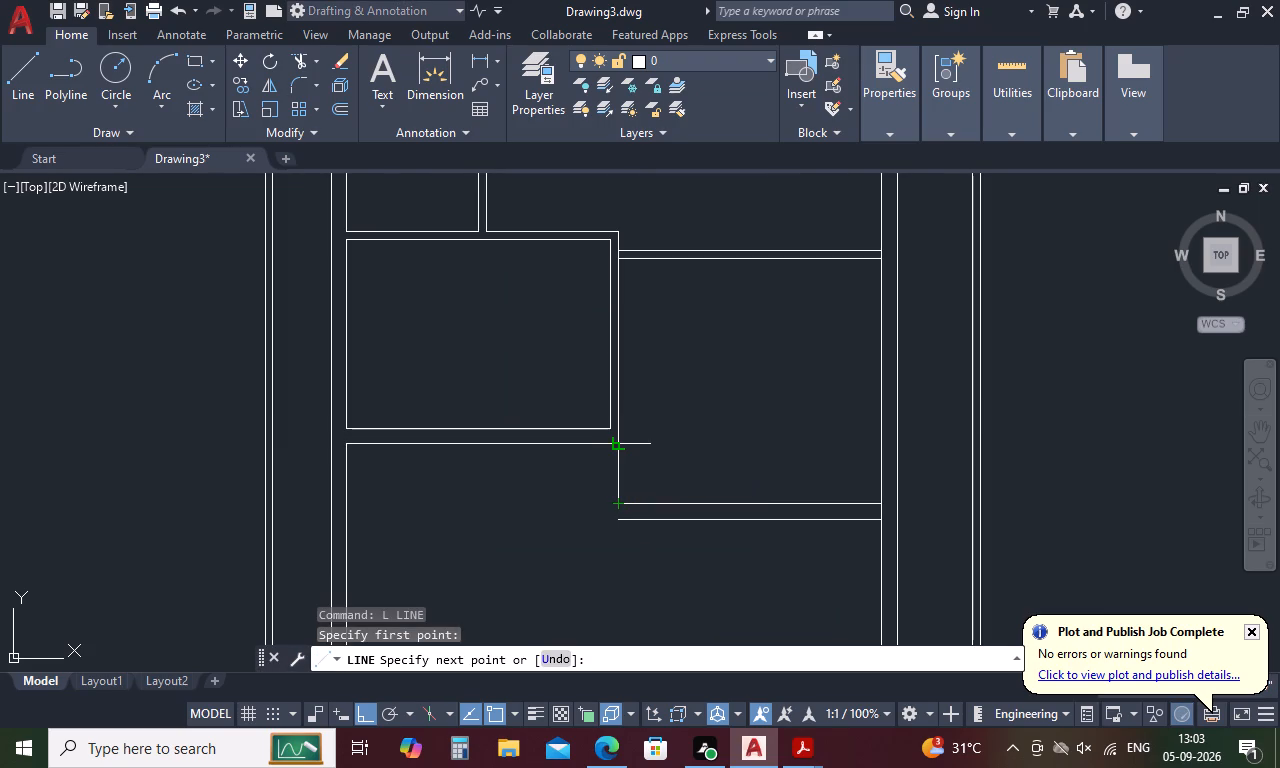
{"action": "left_click", "coordinate": [616, 444]}
{"action": "key", "text": "Escape"}
Offset the short vertical line 10" to the left to give the connecting wall its thickness.
{"action": "type", "text": "o 10"}
{"action": "key", "text": "space"}
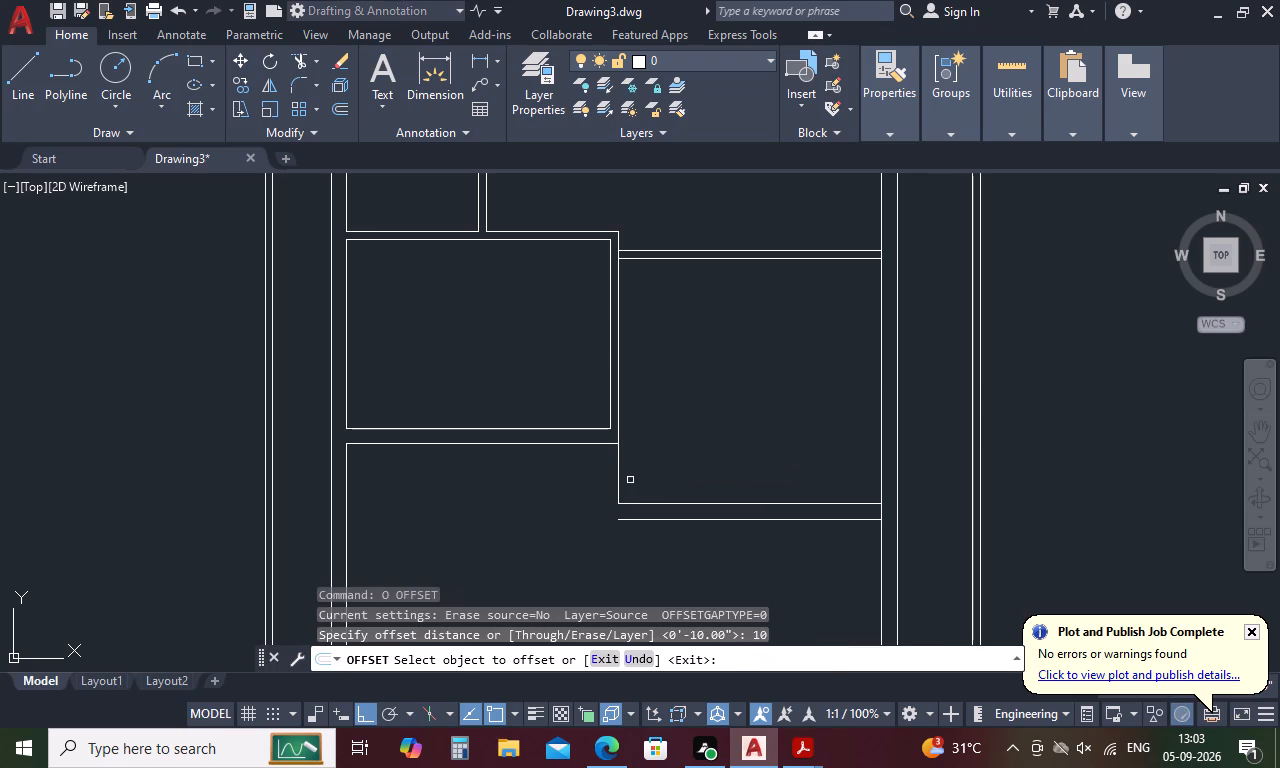
{"action": "left_click", "coordinate": [620, 480]}
{"action": "left_click", "coordinate": [578, 483]}
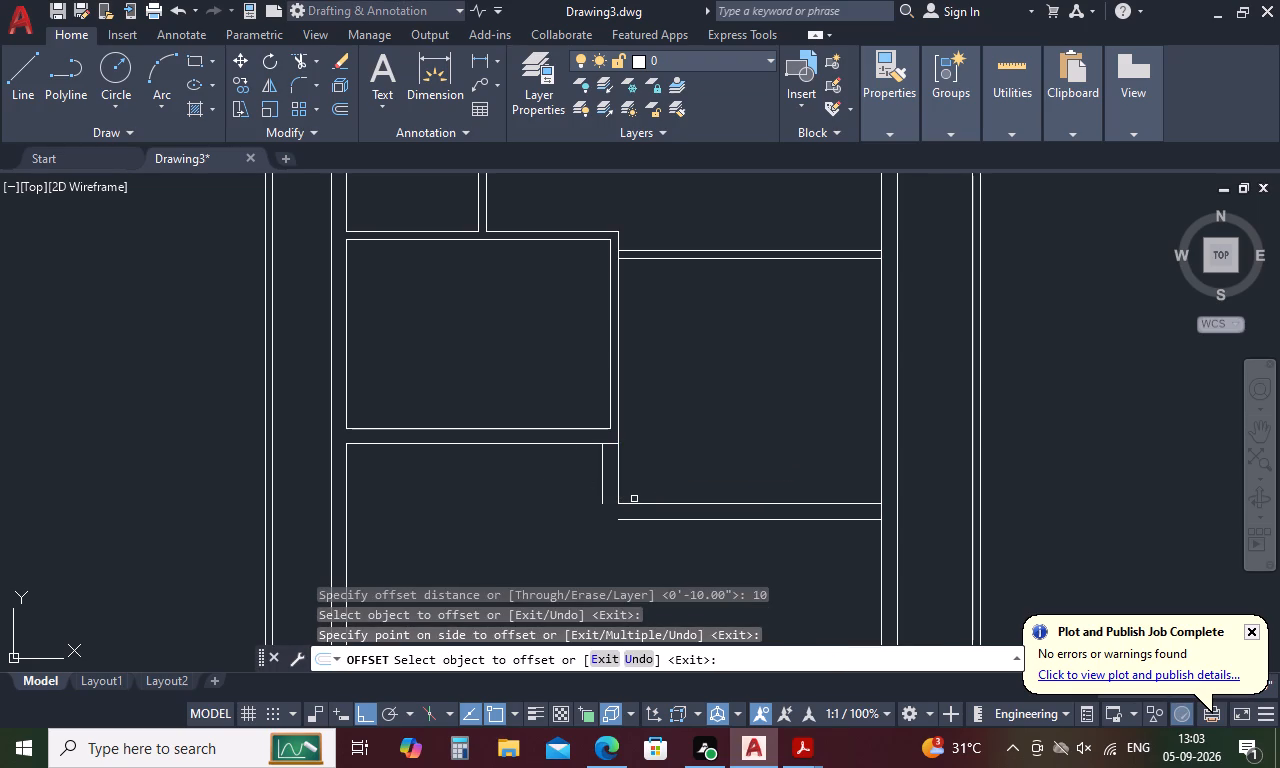
{"action": "key", "text": "Escape"}
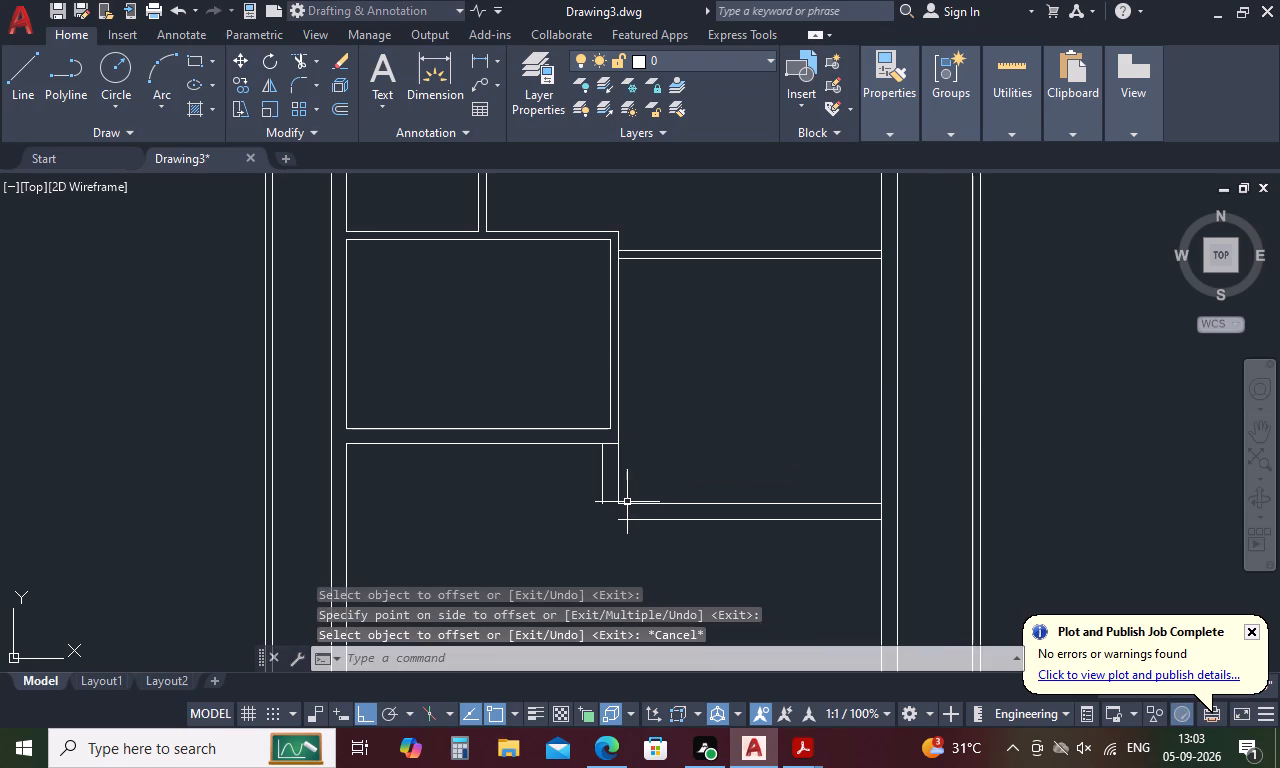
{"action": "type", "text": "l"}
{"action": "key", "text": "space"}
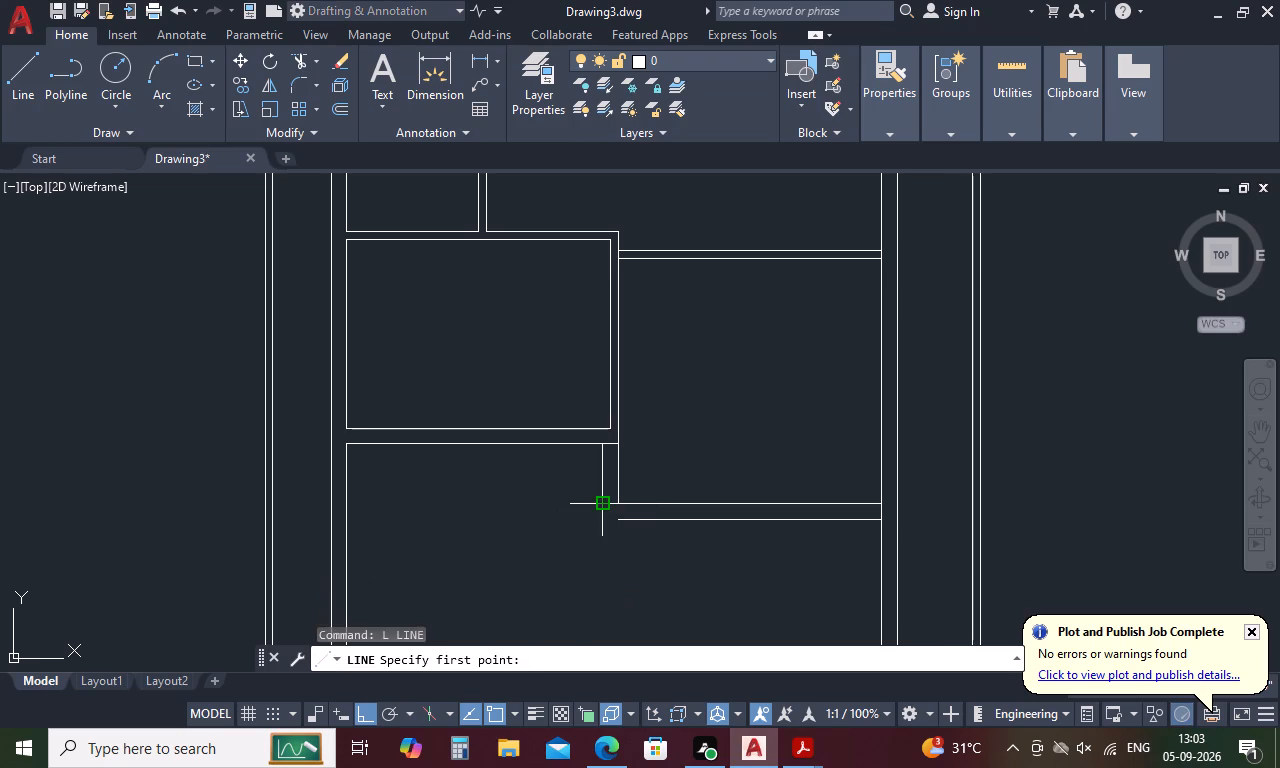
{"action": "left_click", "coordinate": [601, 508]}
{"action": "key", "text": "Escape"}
Fillet the short wall's left line with the bottom wall's lower line into a square corner.
{"action": "type", "text": "f"}
{"action": "key", "text": "space"}
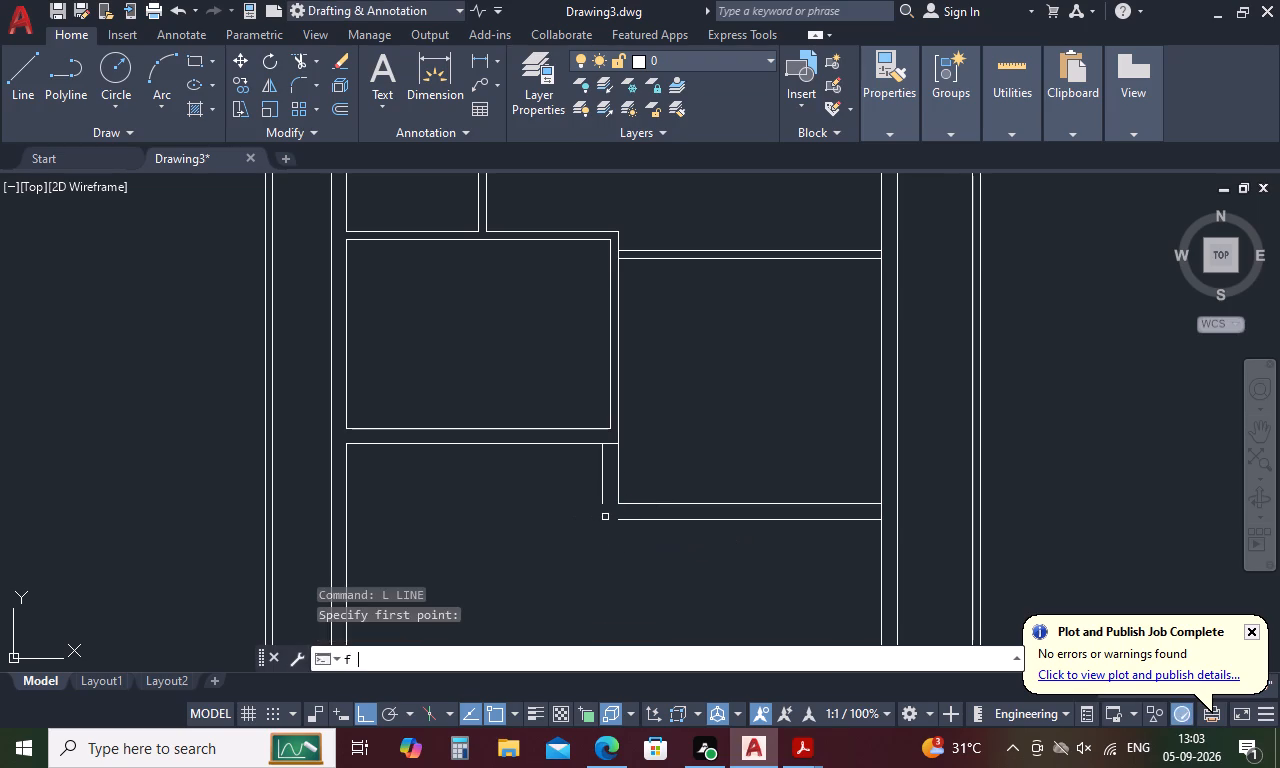
{"action": "left_click", "coordinate": [601, 488]}
{"action": "left_click", "coordinate": [633, 522]}
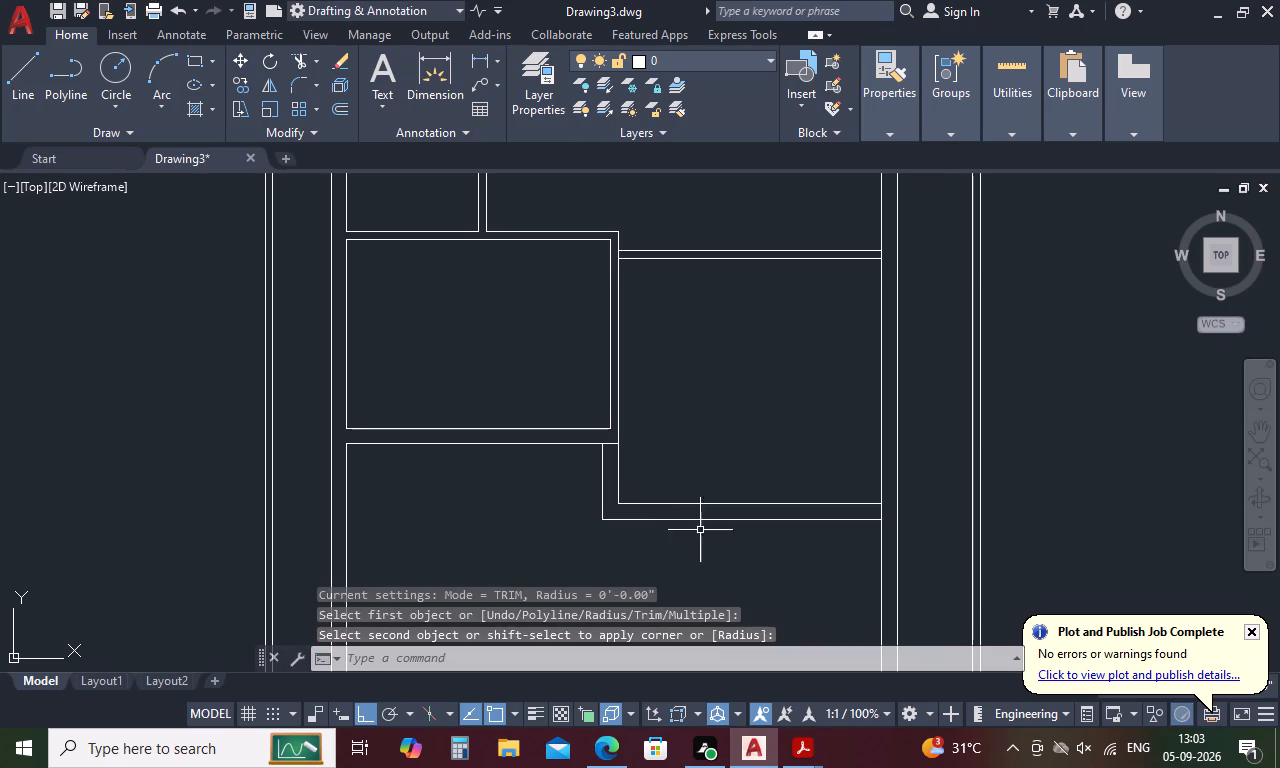
{"action": "key", "text": "Escape"}
Measure the length of the short vertical wall's right line, from the inner corner up to the lower left room's outer corner.
{"action": "scroll", "coordinate": [674, 466], "scroll_direction": "down", "scroll_amount": 2}
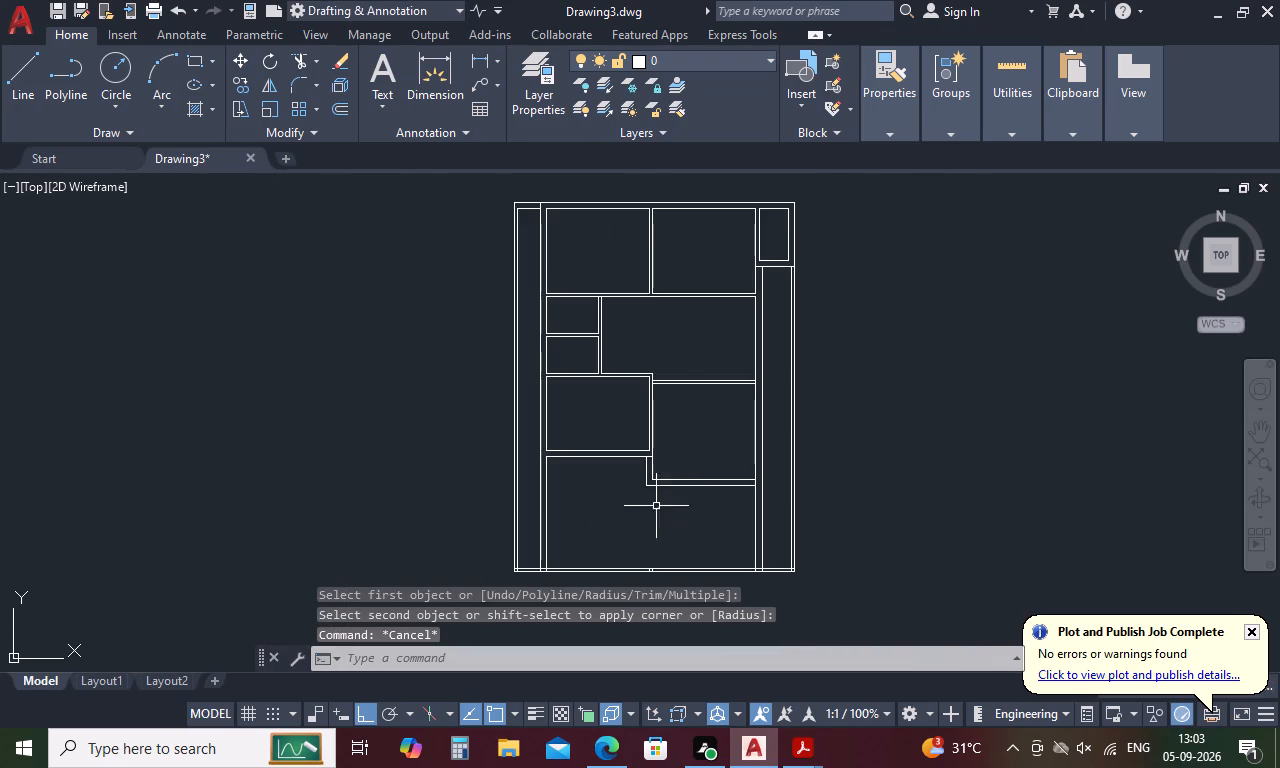
{"action": "scroll", "coordinate": [649, 465], "scroll_direction": "up", "scroll_amount": 3}
{"action": "type", "text": "di"}
{"action": "key", "text": "space"}
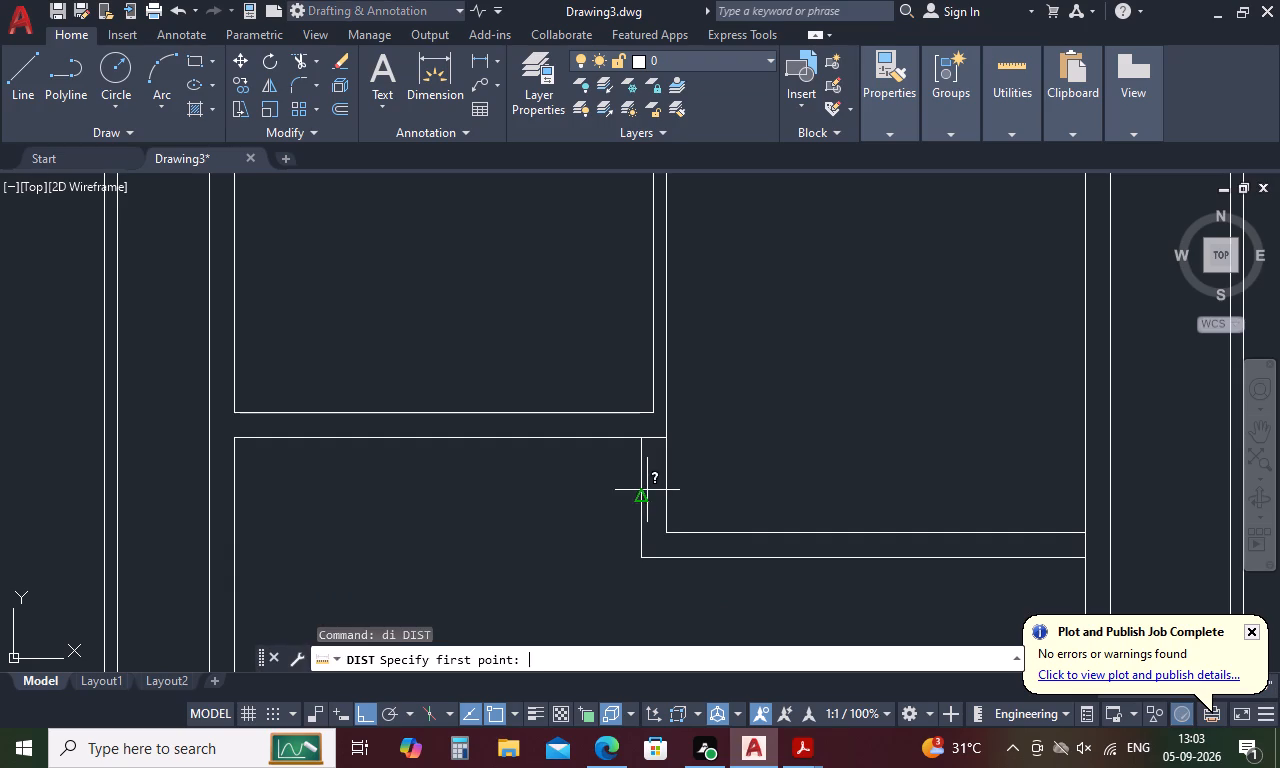
{"action": "left_click", "coordinate": [665, 535]}
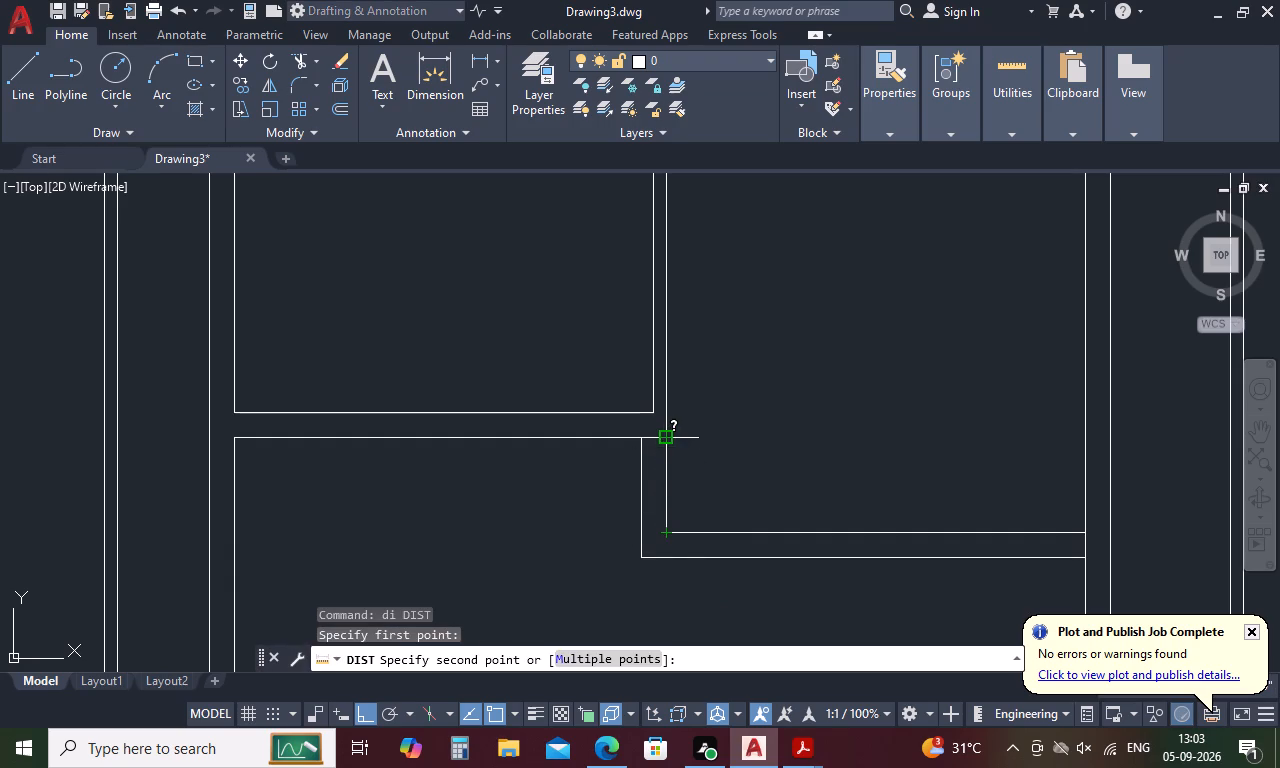
{"action": "left_click", "coordinate": [665, 442]}
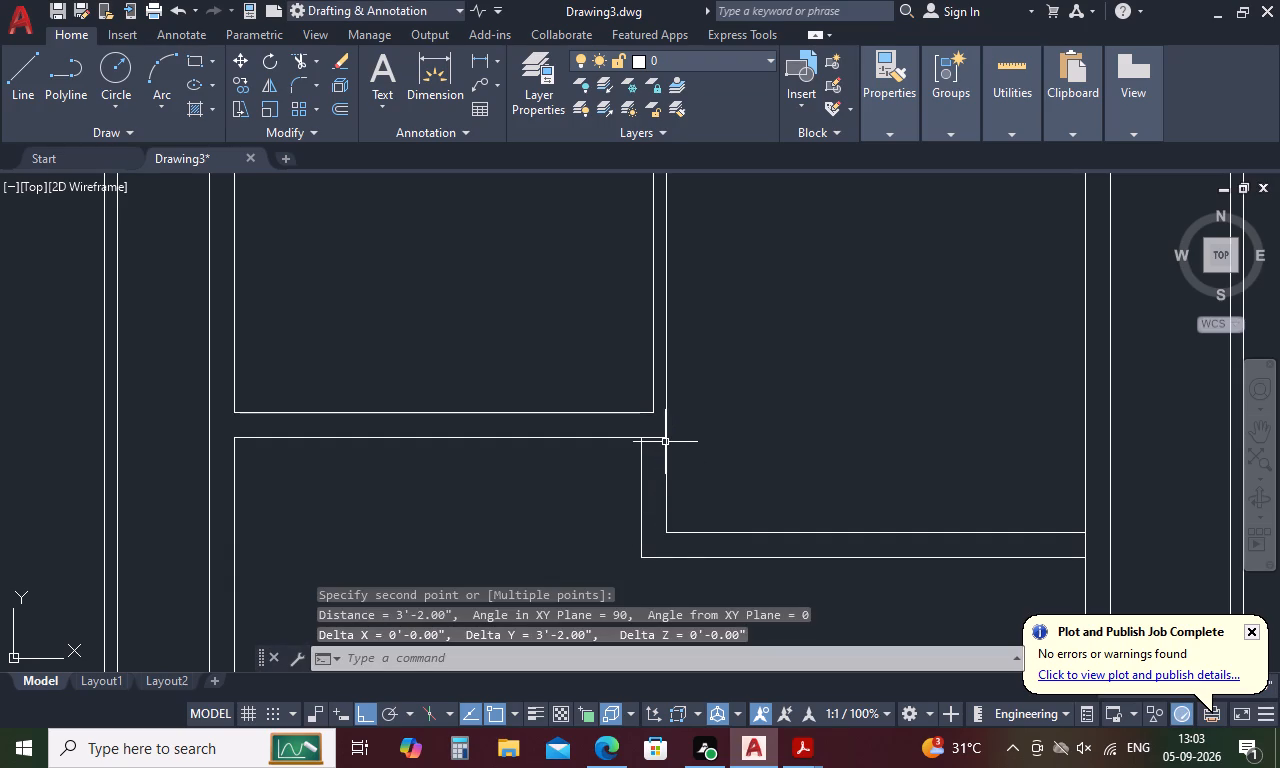
{"action": "key", "text": "Escape"}
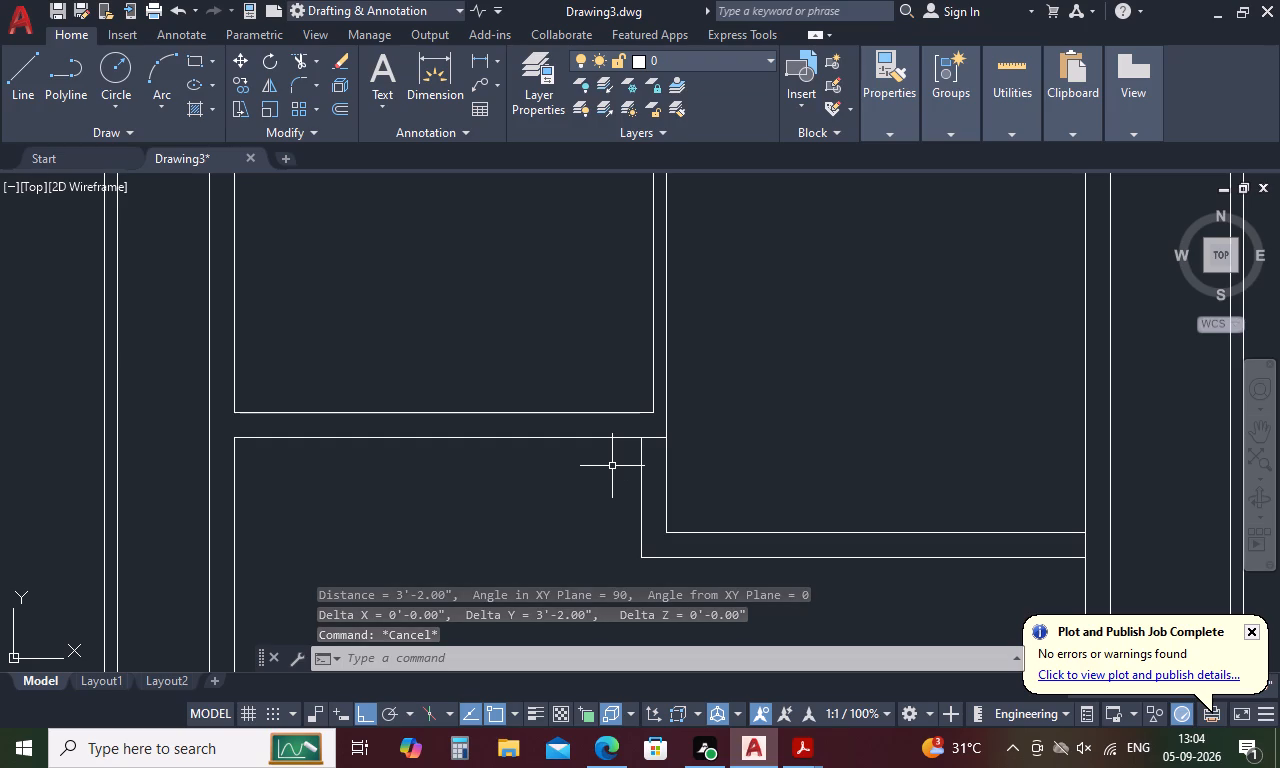
Trim the right vertical wall's inner line where the 5" partition and the 10" bottom wall of the right room meet it.
{"action": "scroll", "coordinate": [606, 491], "scroll_direction": "down", "scroll_amount": 1}
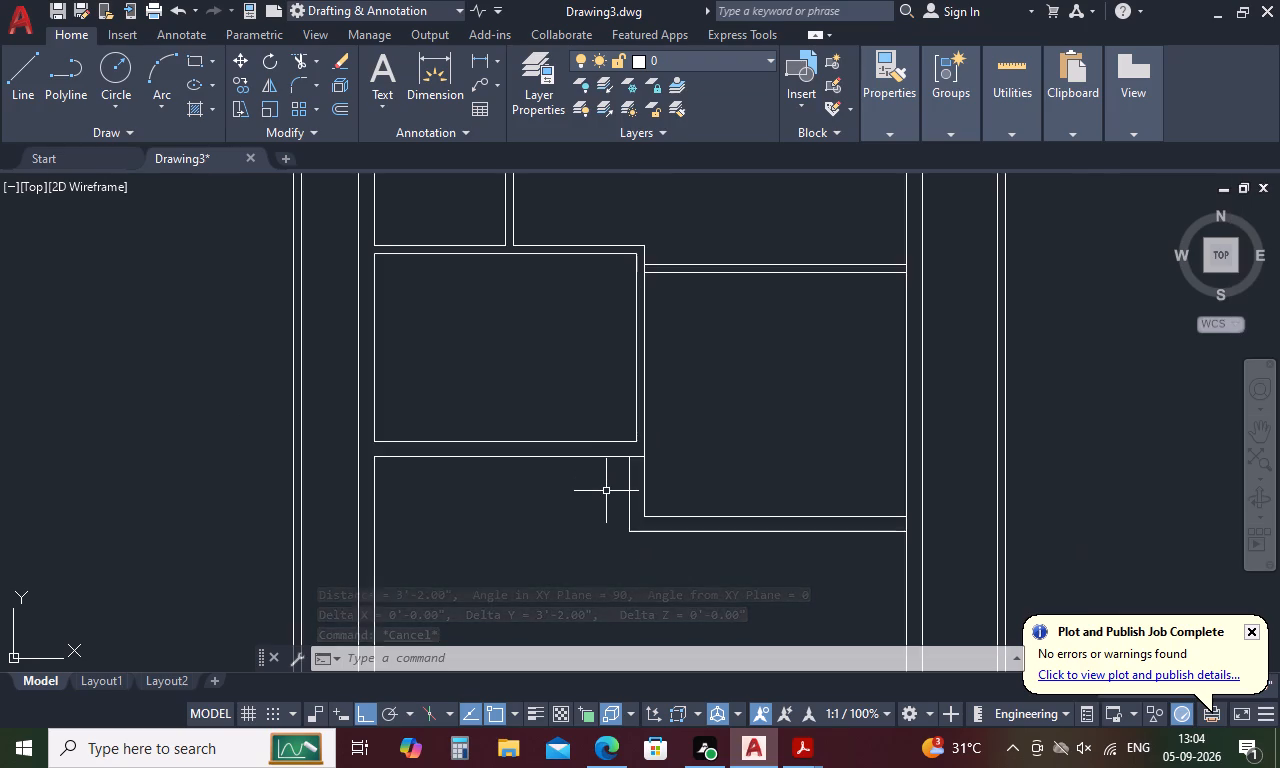
{"action": "scroll", "coordinate": [606, 491], "scroll_direction": "down", "scroll_amount": 2}
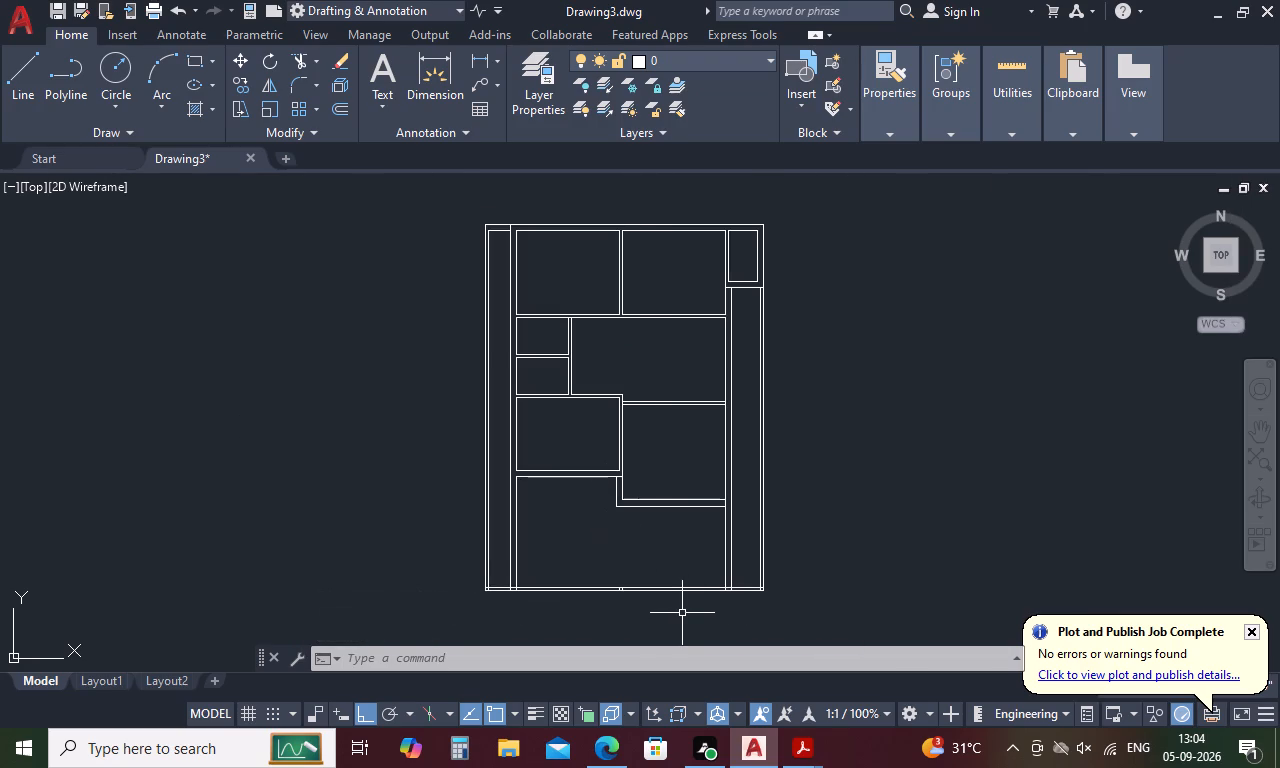
{"action": "scroll", "coordinate": [682, 614], "scroll_direction": "up", "scroll_amount": 1}
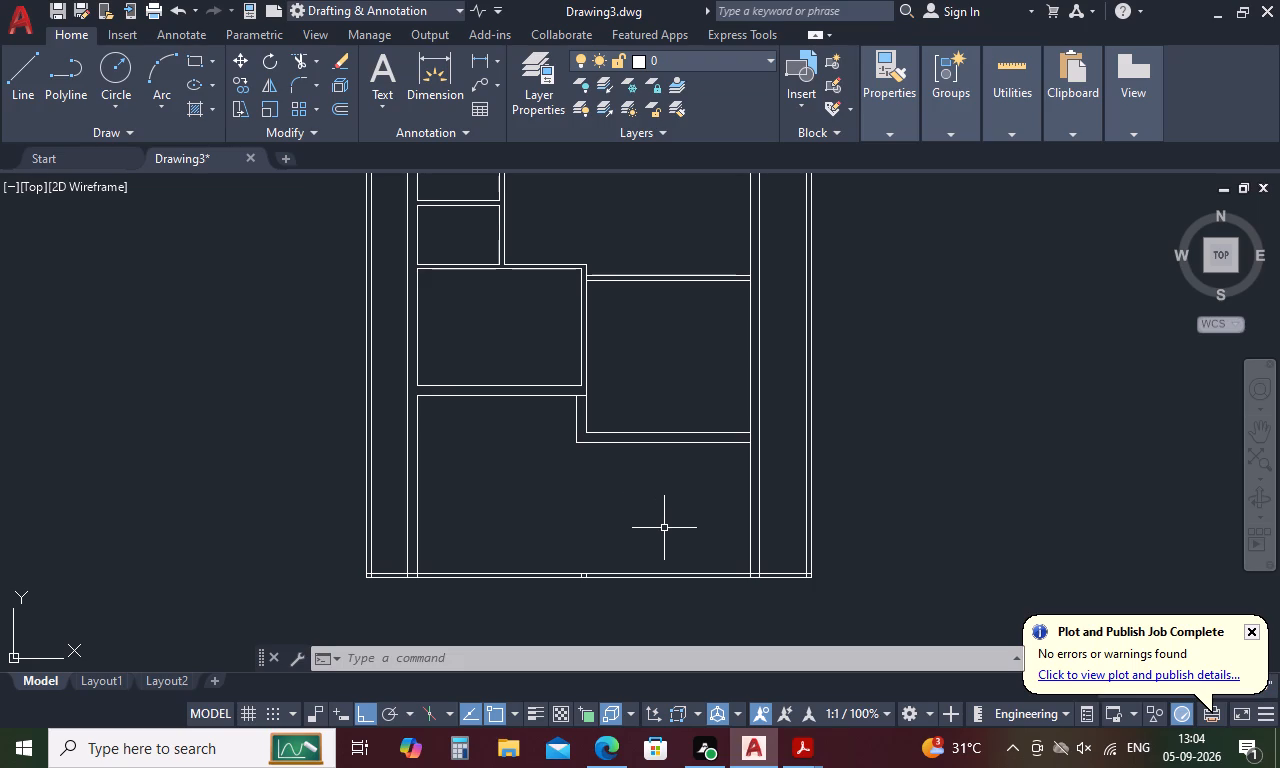
{"action": "type", "text": "tr"}
{"action": "key", "text": "space"}
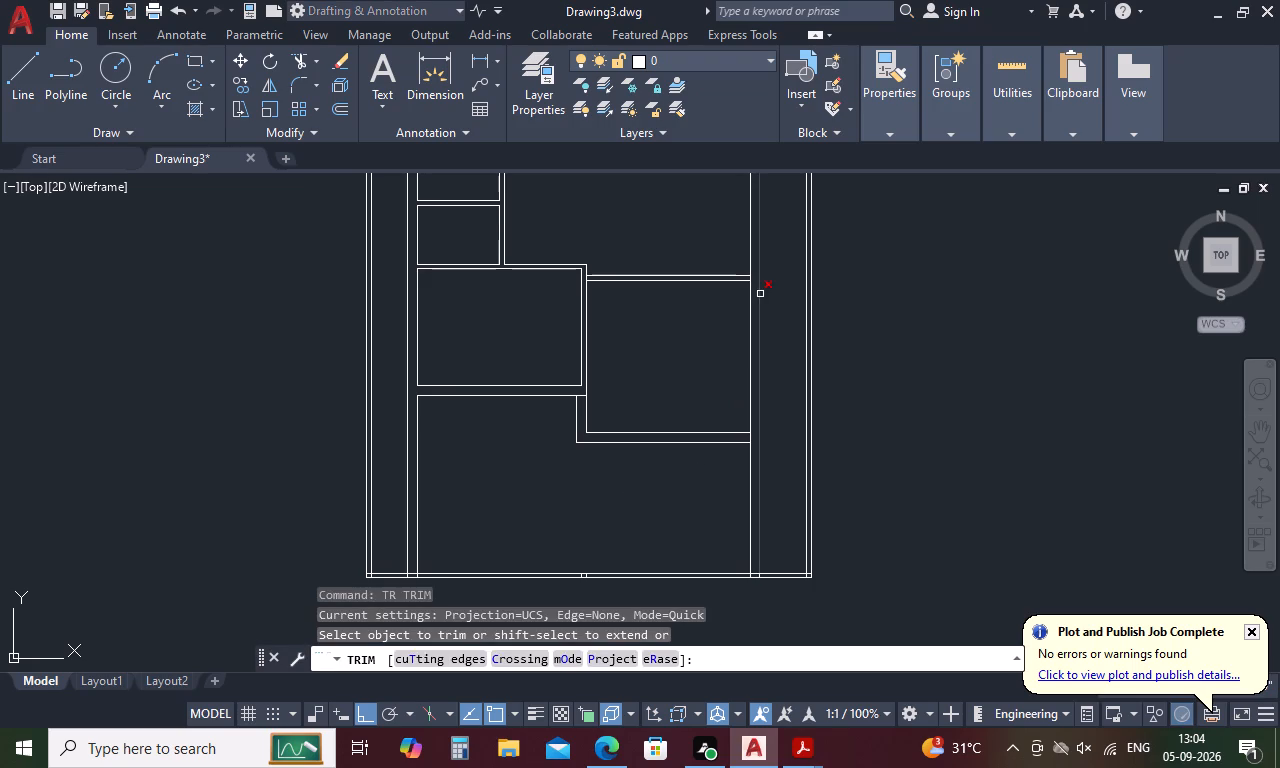
{"action": "scroll", "coordinate": [745, 268], "scroll_direction": "up", "scroll_amount": 4}
{"action": "left_click", "coordinate": [777, 340]}
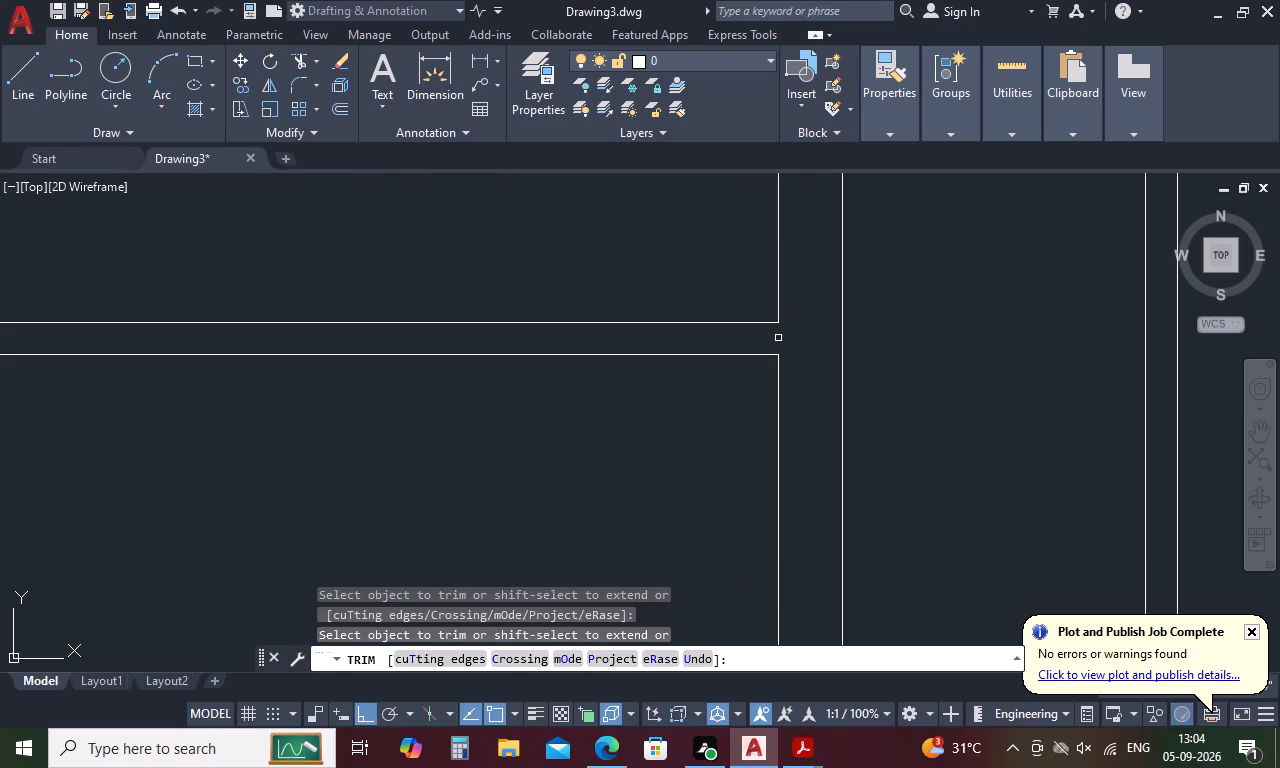
{"action": "scroll", "coordinate": [780, 332], "scroll_direction": "down", "scroll_amount": 4}
{"action": "left_click", "coordinate": [779, 493]}
{"action": "scroll", "coordinate": [780, 490], "scroll_direction": "down", "scroll_amount": 3}
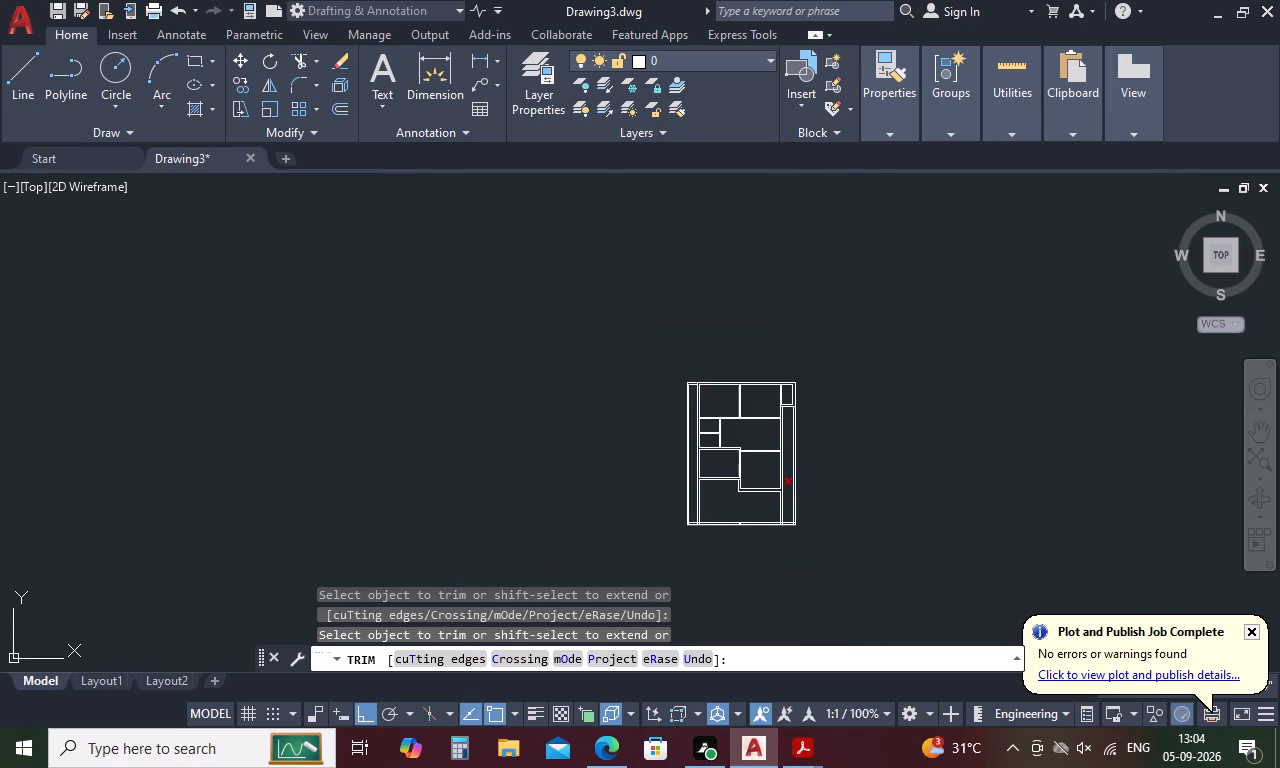
{"action": "scroll", "coordinate": [776, 409], "scroll_direction": "up", "scroll_amount": 3}
{"action": "scroll", "coordinate": [791, 449], "scroll_direction": "down", "scroll_amount": 3}
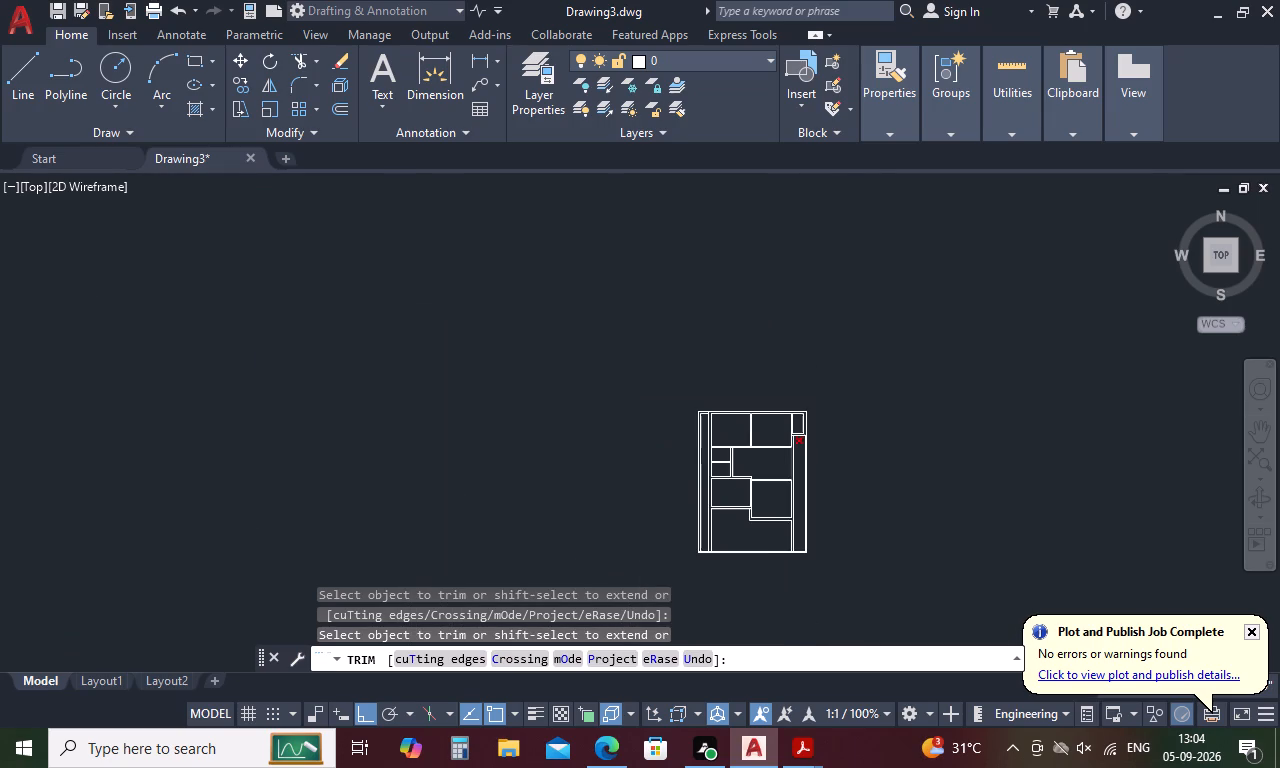
{"action": "scroll", "coordinate": [785, 562], "scroll_direction": "up", "scroll_amount": 3}
{"action": "key", "text": "Escape"}
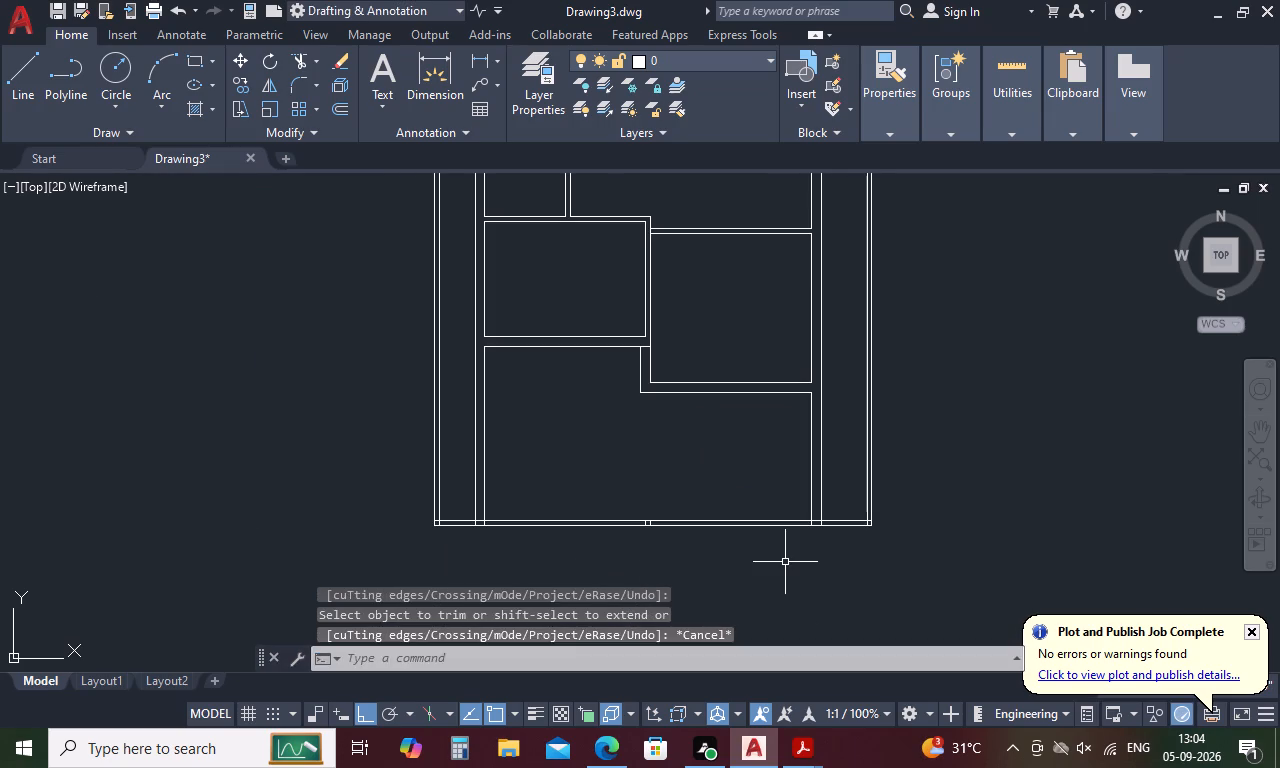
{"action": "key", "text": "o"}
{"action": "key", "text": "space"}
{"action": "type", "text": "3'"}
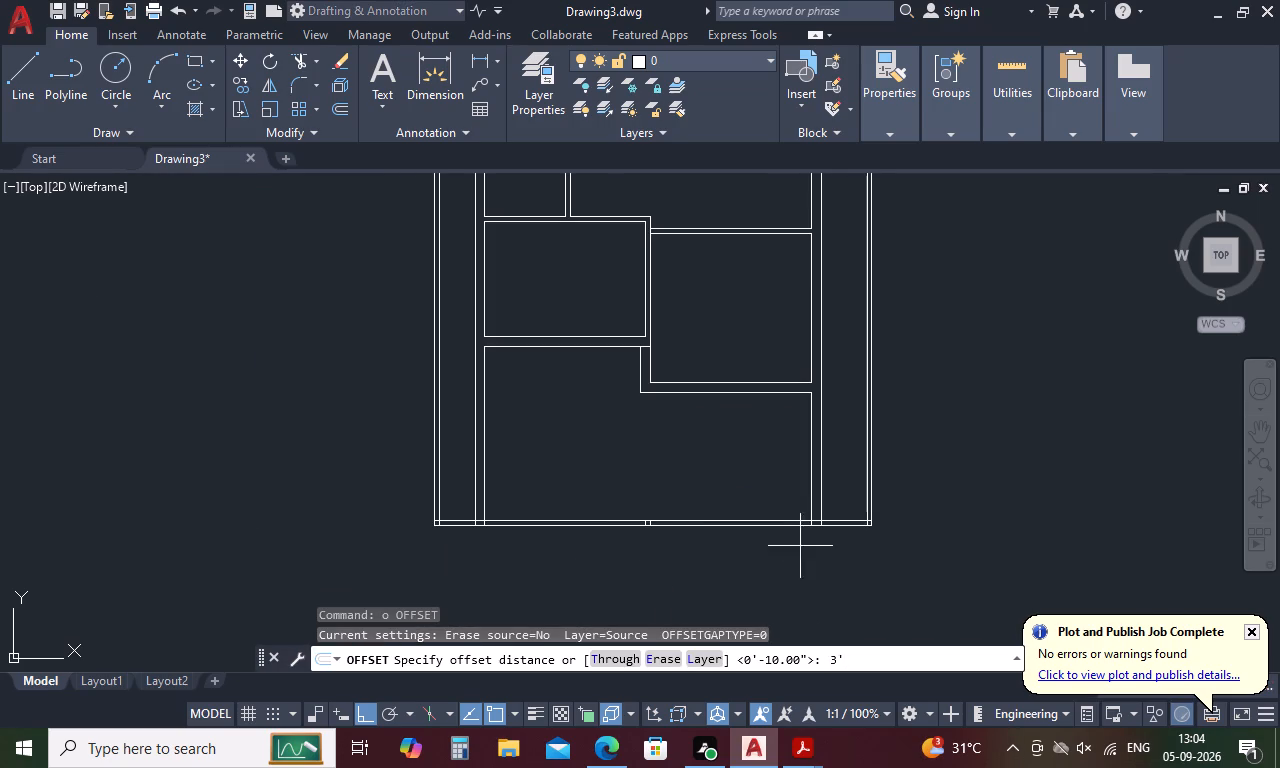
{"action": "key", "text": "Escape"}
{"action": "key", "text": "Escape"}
Offset the inner line of the bottom room's right wall 3' to the left, into the room.
{"action": "type", "text": "o"}
{"action": "key", "text": "space"}
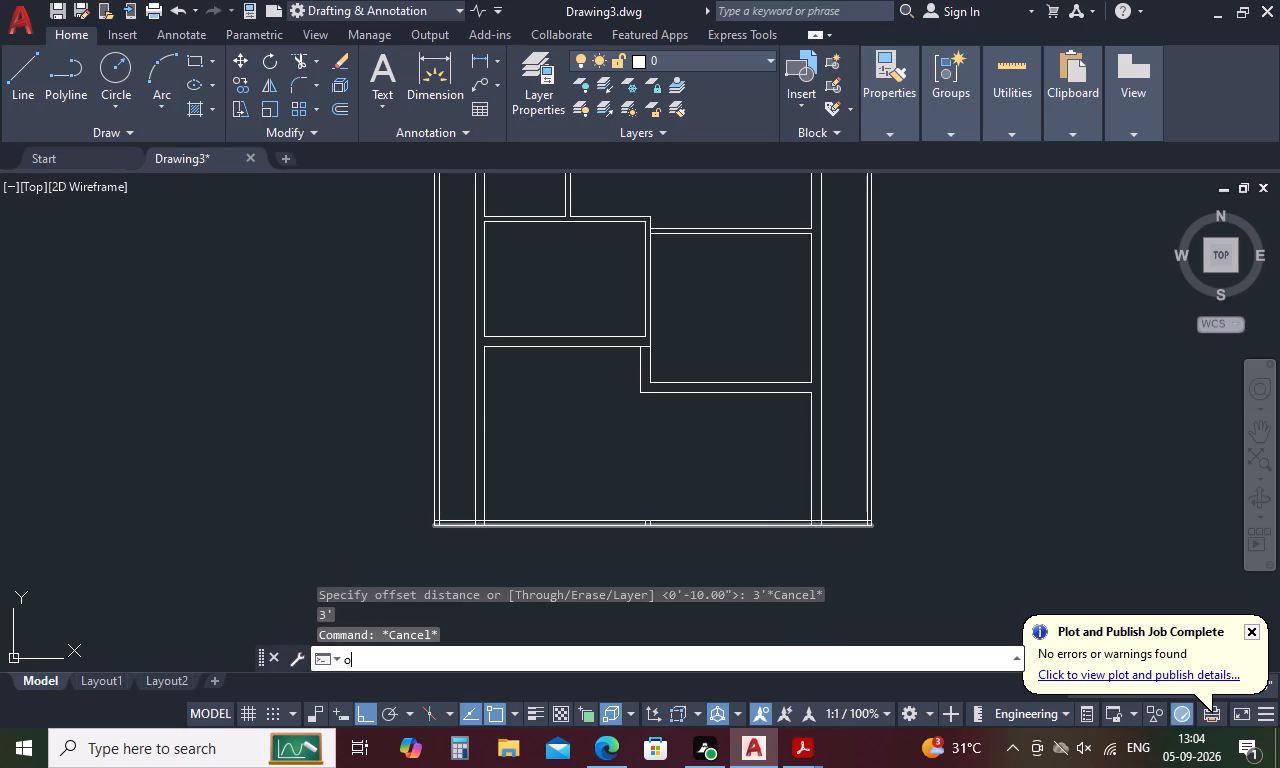
{"action": "key", "text": "3"}
{"action": "type", "text": "'"}
{"action": "key", "text": "space"}
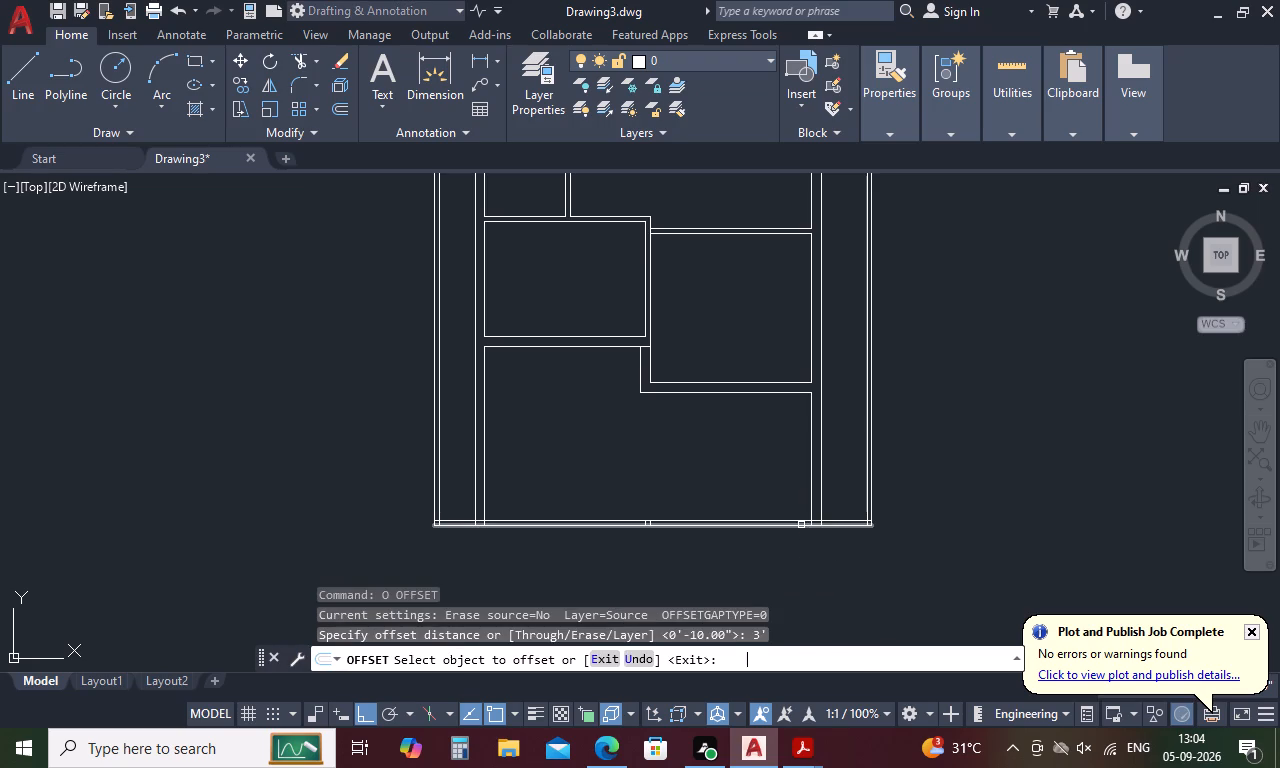
{"action": "left_click", "coordinate": [809, 500]}
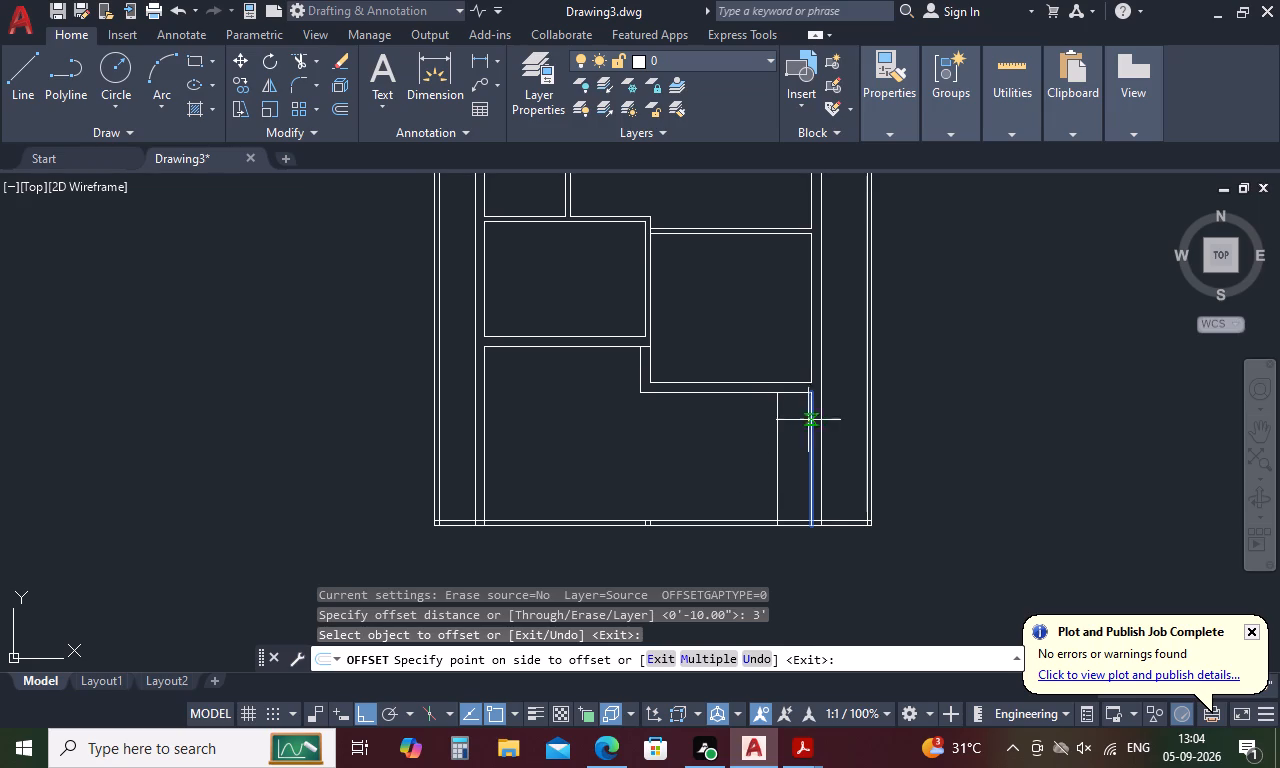
{"action": "left_click", "coordinate": [734, 437]}
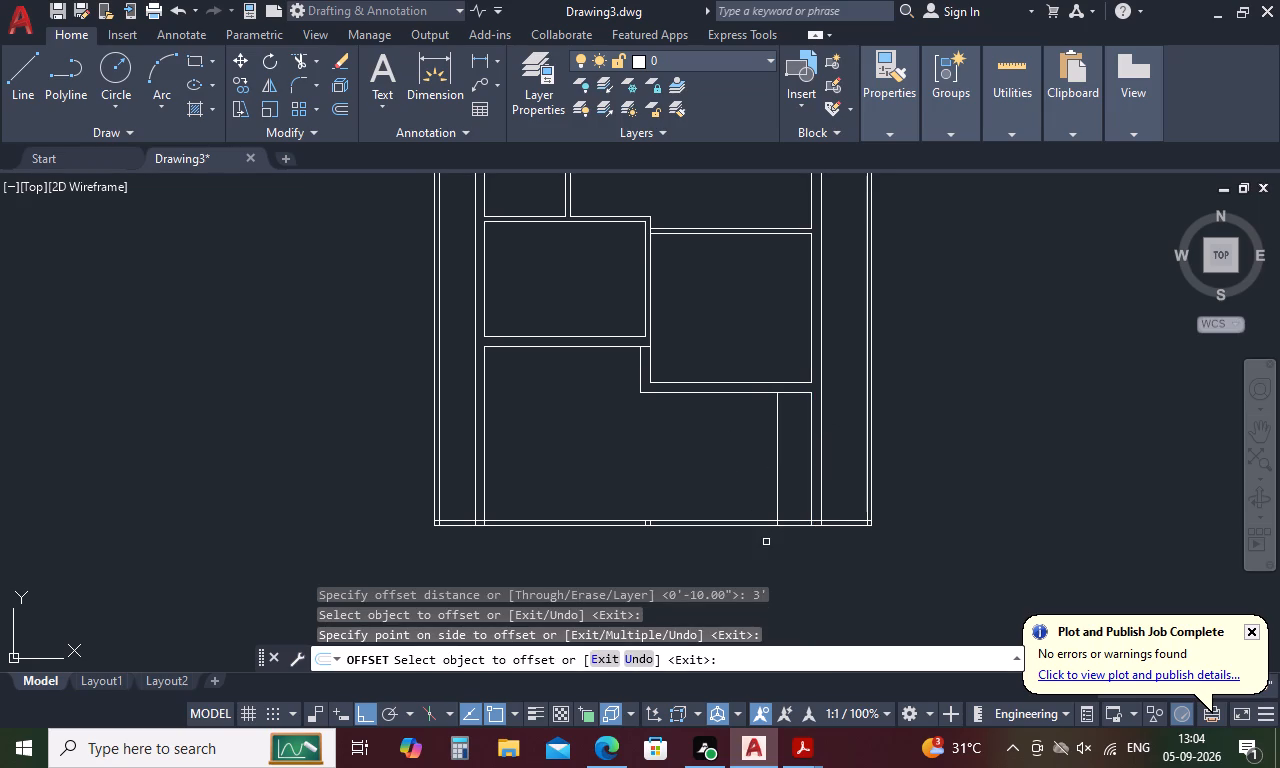
{"action": "key", "text": "space"}
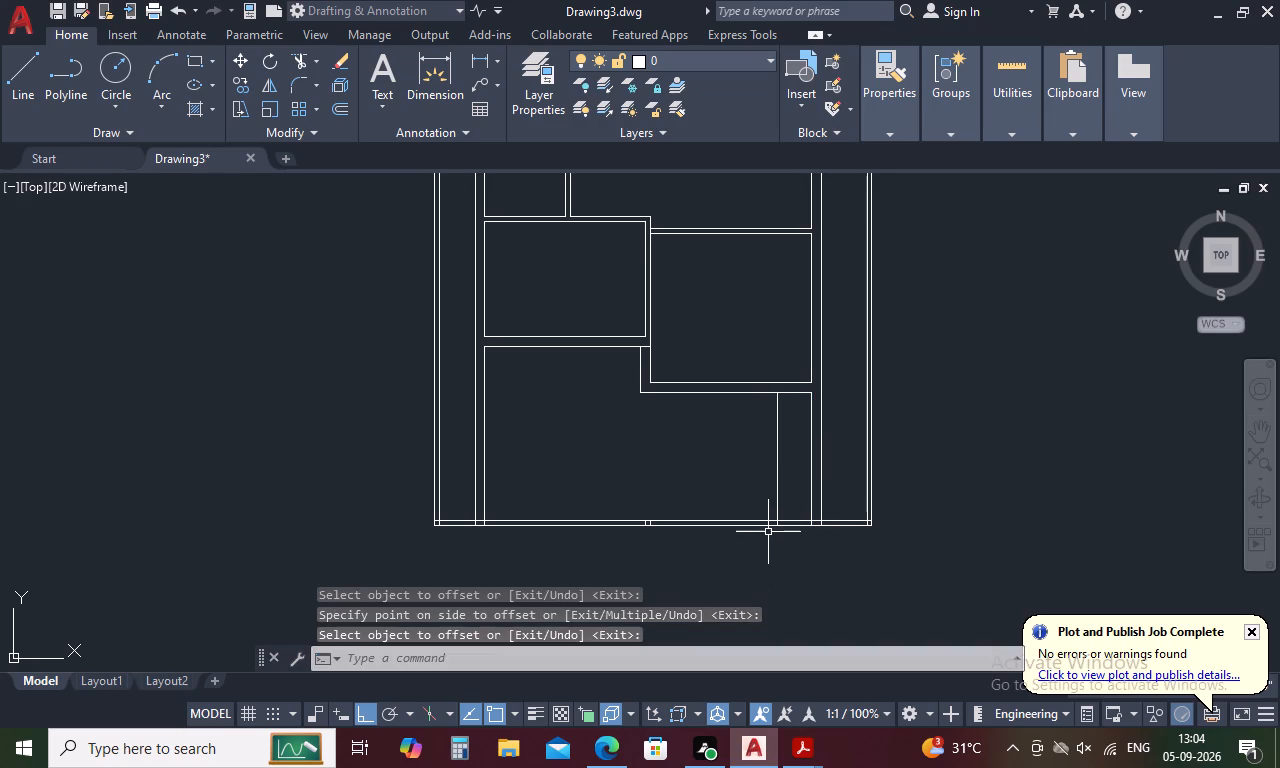
Offset the bottom boundary wall's inner line 3'10" upward, across the bottom room.
{"action": "key", "text": "space"}
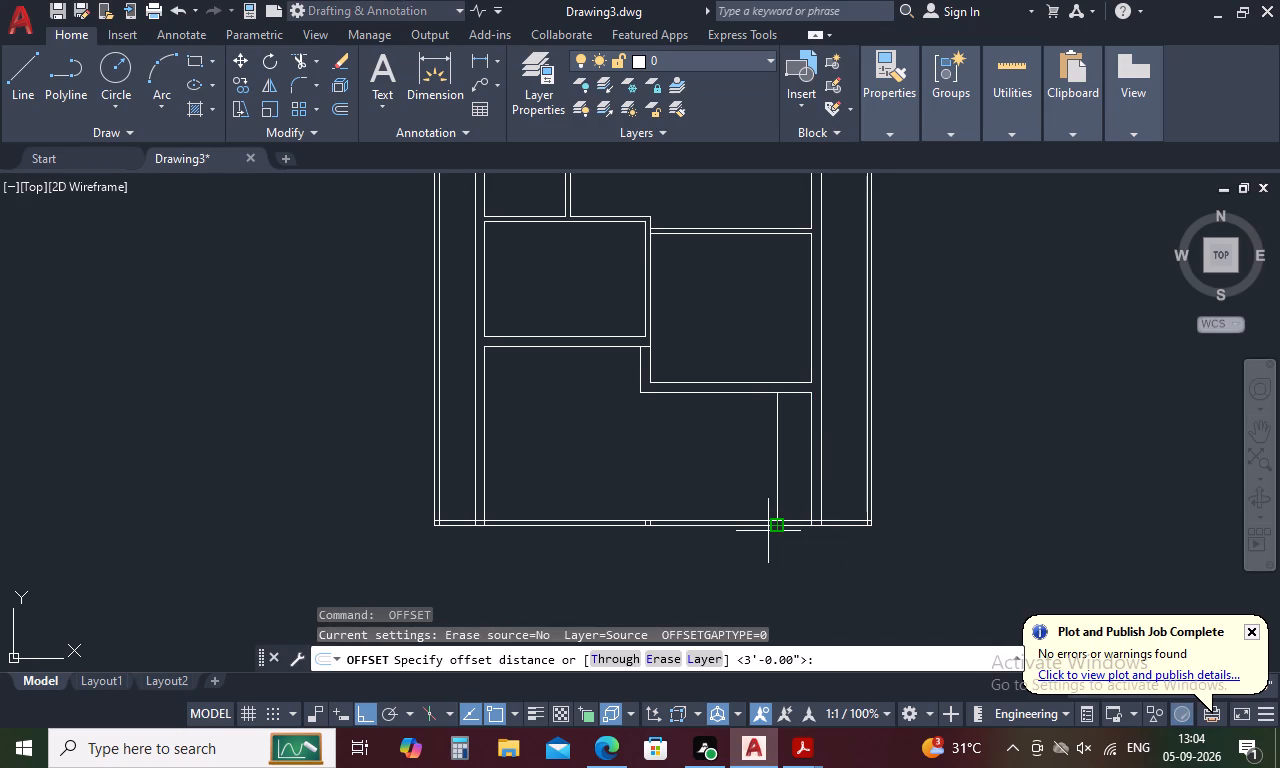
{"action": "type", "text": "3'1"}
{"action": "key", "text": "0"}
{"action": "key", "text": "shift+quotedbl"}
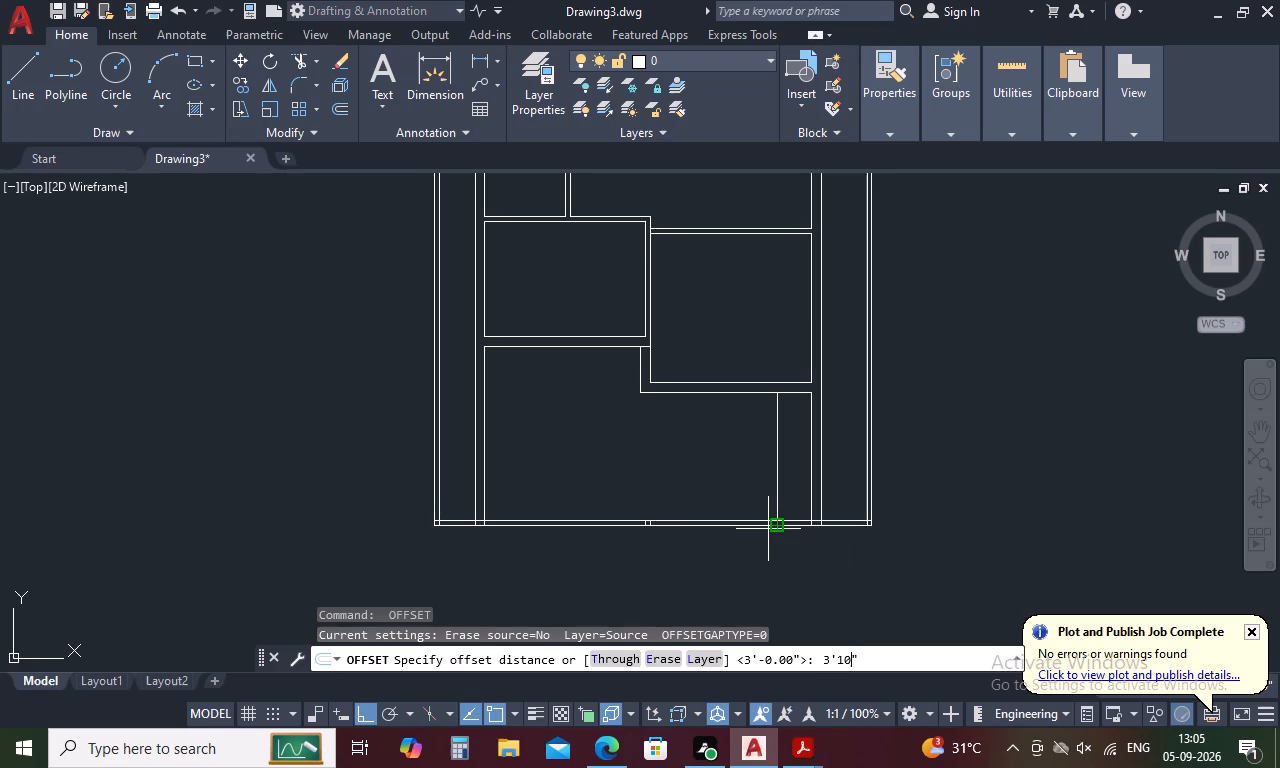
{"action": "key", "text": "Return"}
{"action": "left_click", "coordinate": [766, 518]}
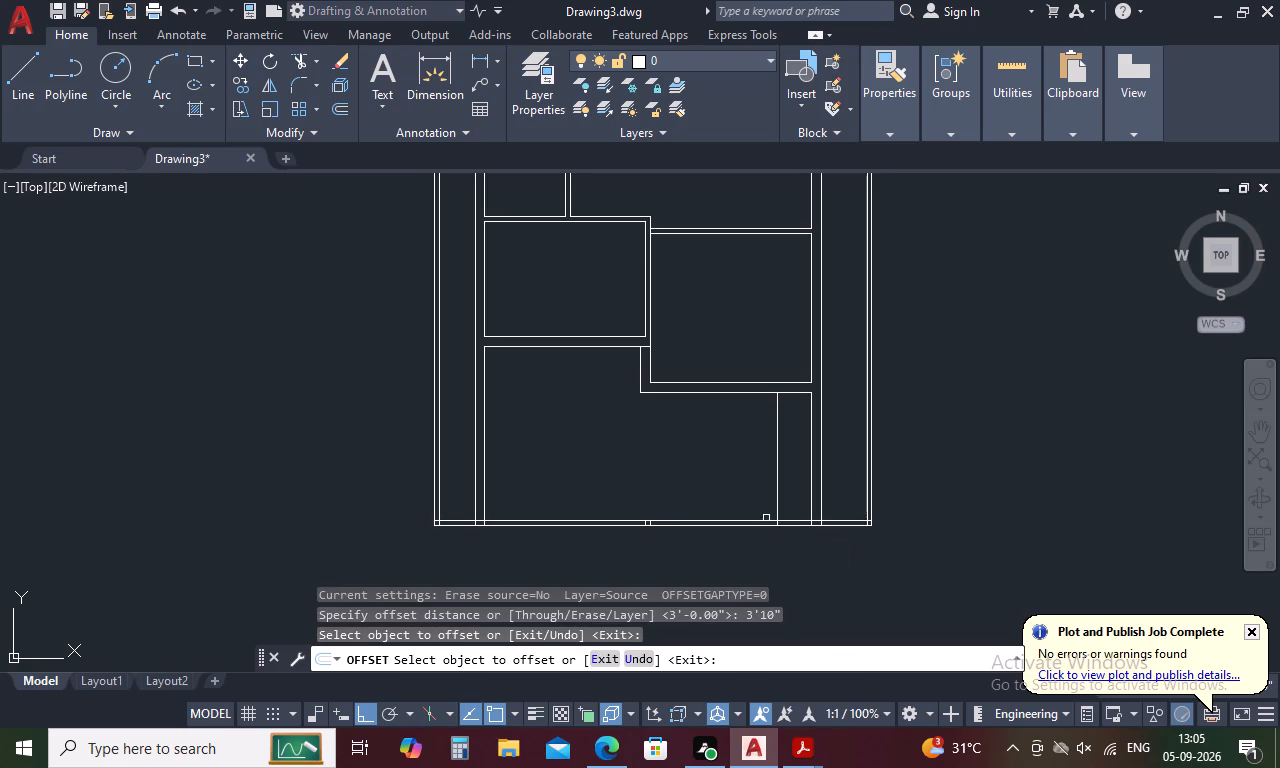
{"action": "left_click", "coordinate": [770, 521]}
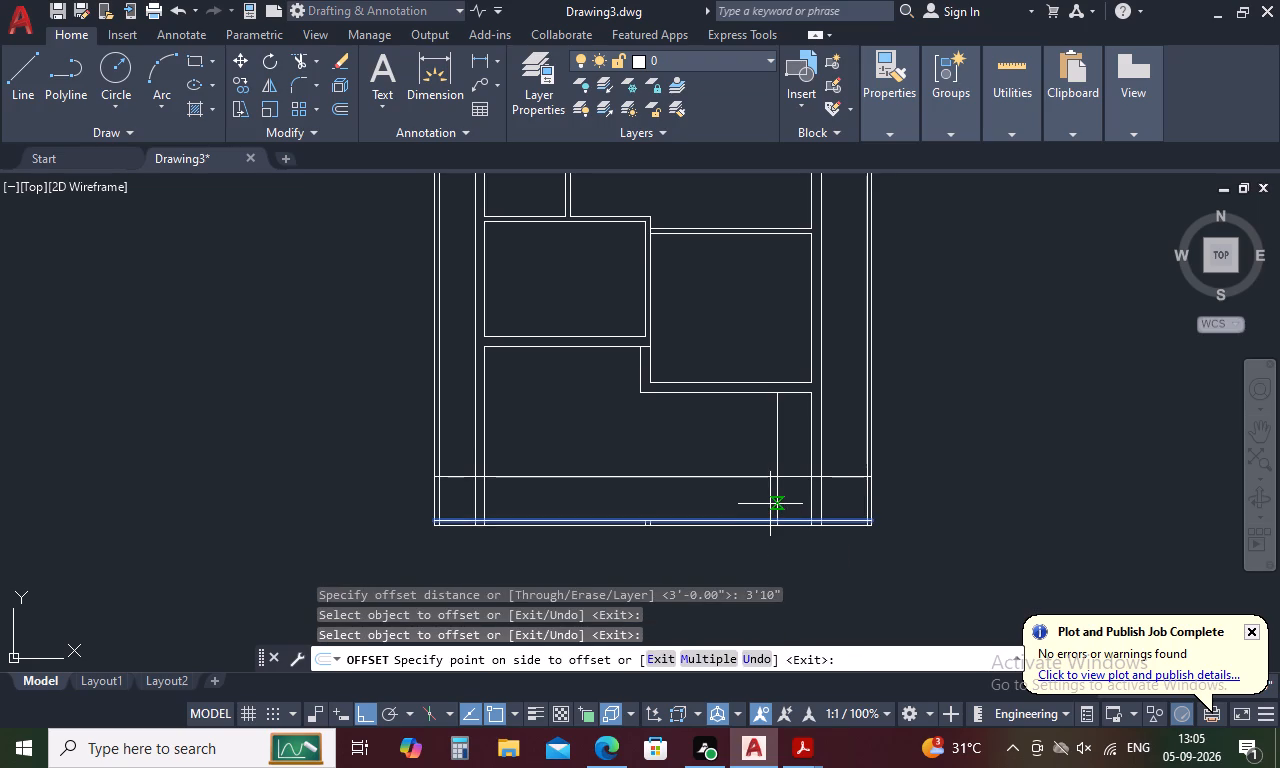
{"action": "left_click", "coordinate": [770, 504]}
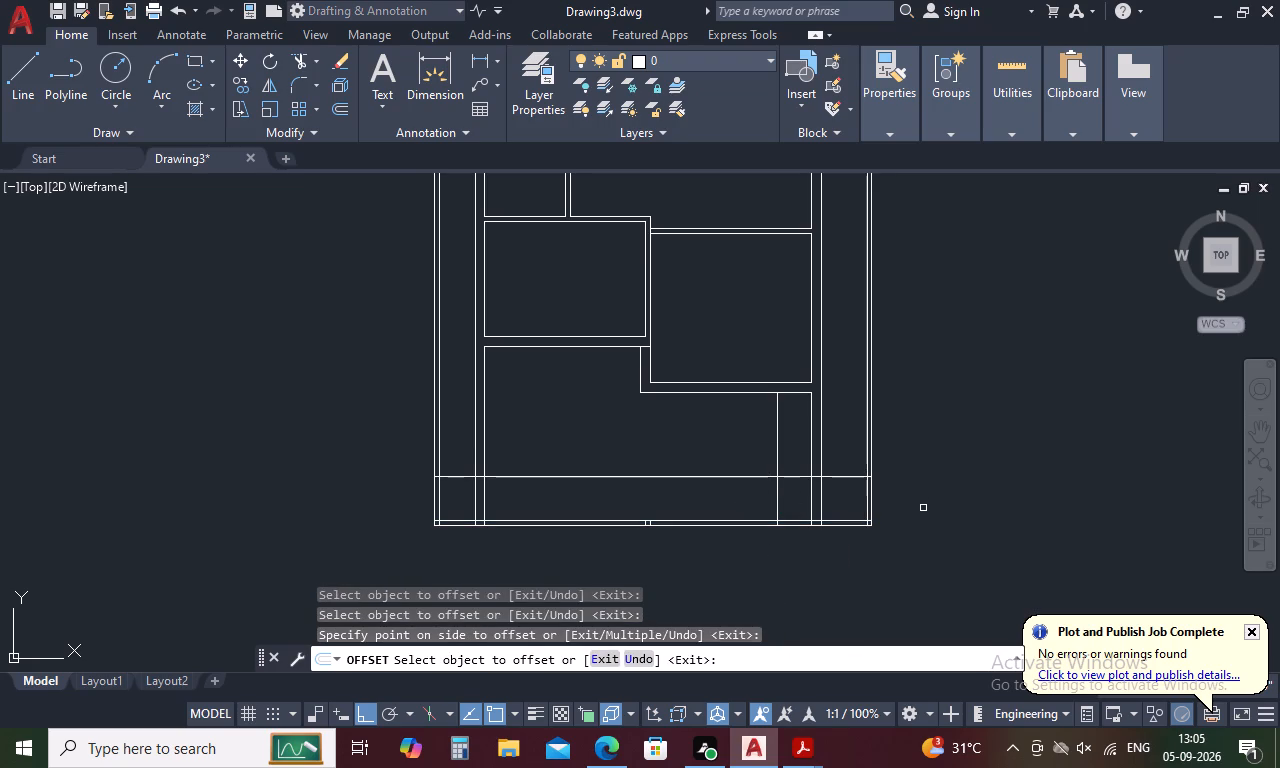
{"action": "key", "text": "Escape"}
Trim the 3'10" offset line from the left boundary wall up to the inner line of the bottom room's left wall.
{"action": "type", "text": "tr"}
{"action": "key", "text": "space"}
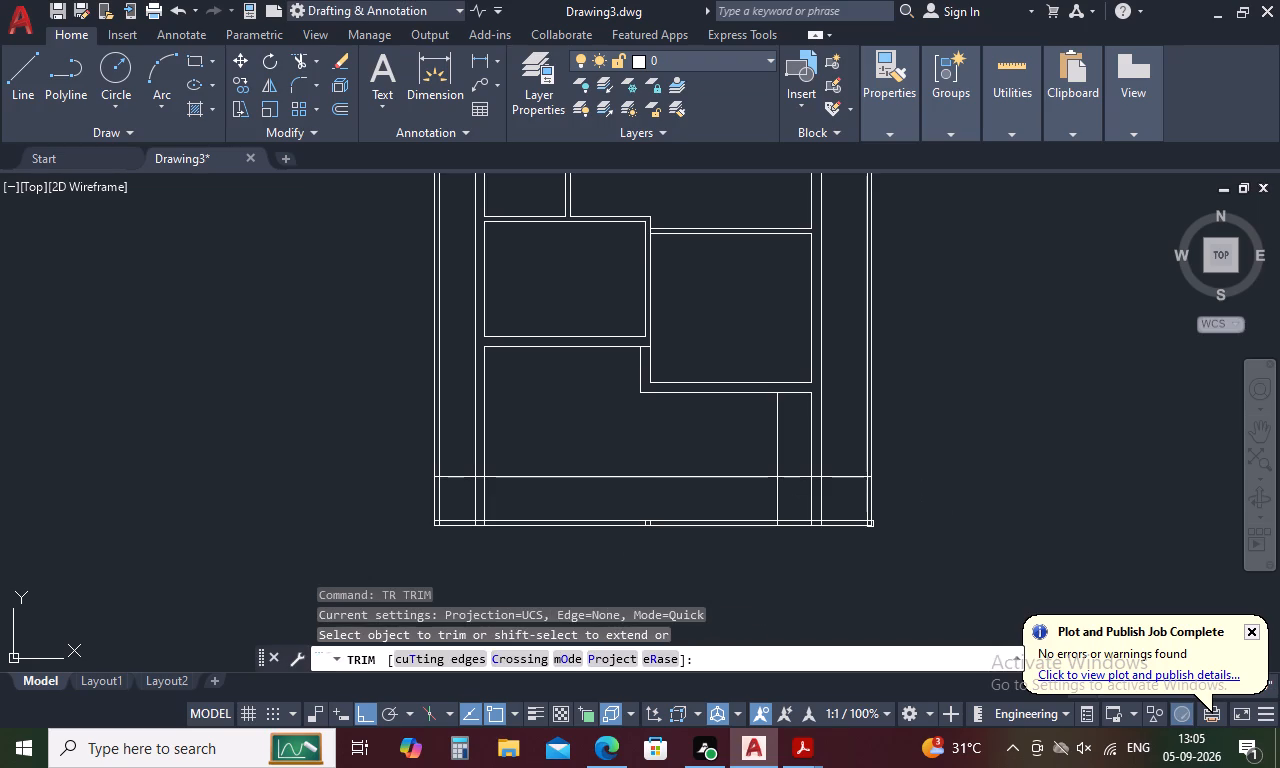
{"action": "scroll", "coordinate": [429, 462], "scroll_direction": "up", "scroll_amount": 5}
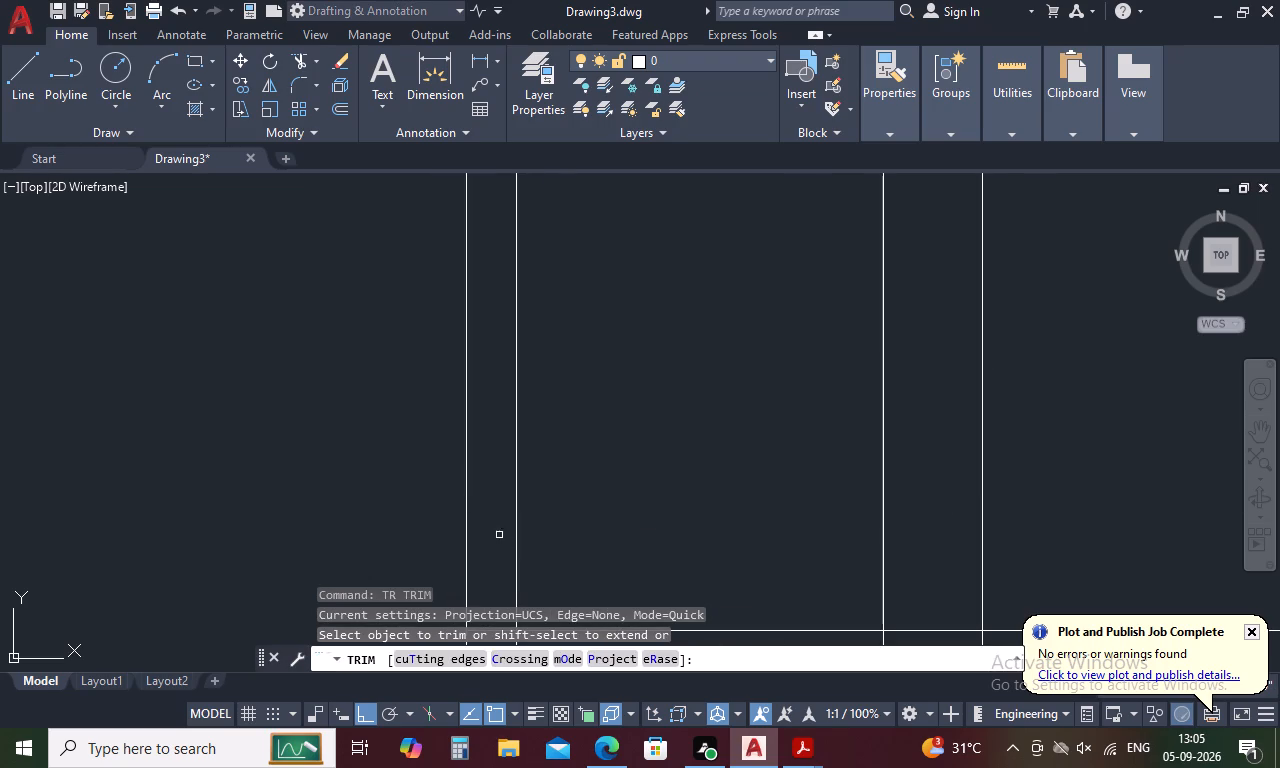
{"action": "scroll", "coordinate": [509, 509], "scroll_direction": "down", "scroll_amount": 3}
{"action": "left_click", "coordinate": [505, 534]}
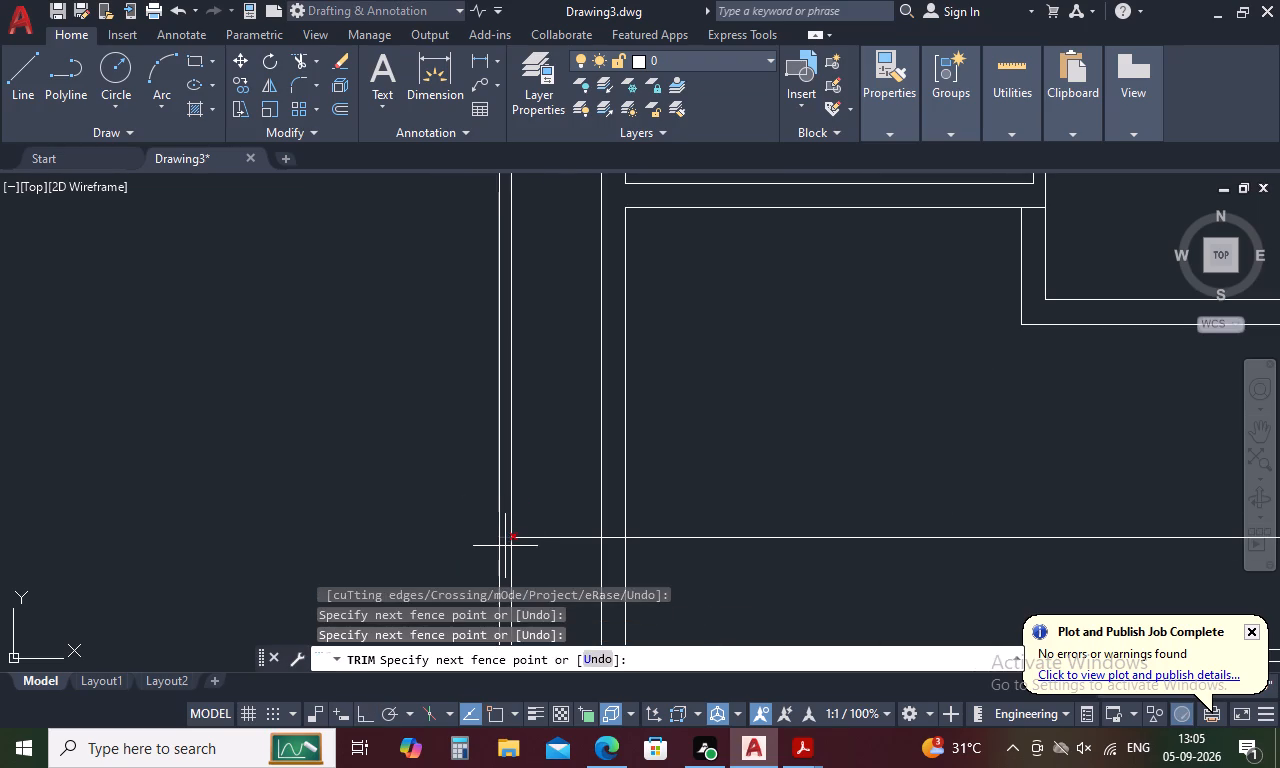
{"action": "left_click", "coordinate": [505, 549]}
{"action": "left_click", "coordinate": [612, 536]}
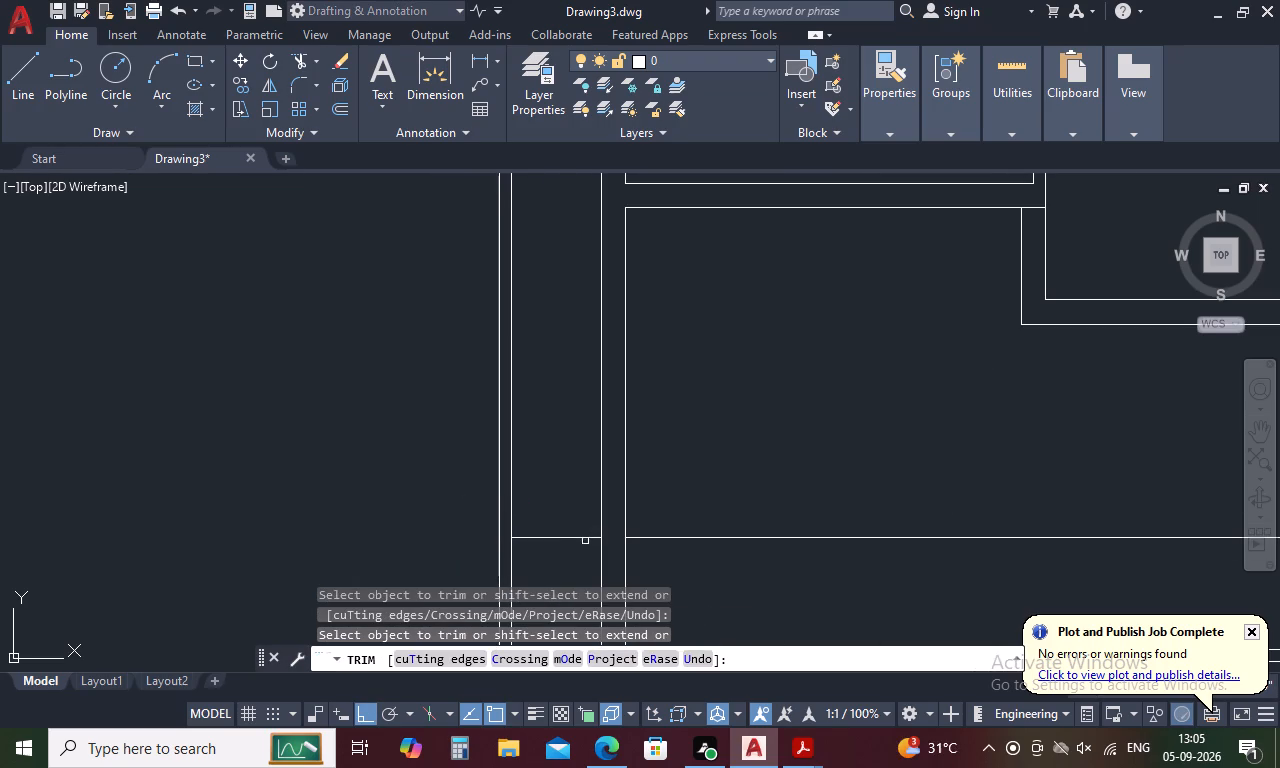
{"action": "left_click", "coordinate": [585, 538]}
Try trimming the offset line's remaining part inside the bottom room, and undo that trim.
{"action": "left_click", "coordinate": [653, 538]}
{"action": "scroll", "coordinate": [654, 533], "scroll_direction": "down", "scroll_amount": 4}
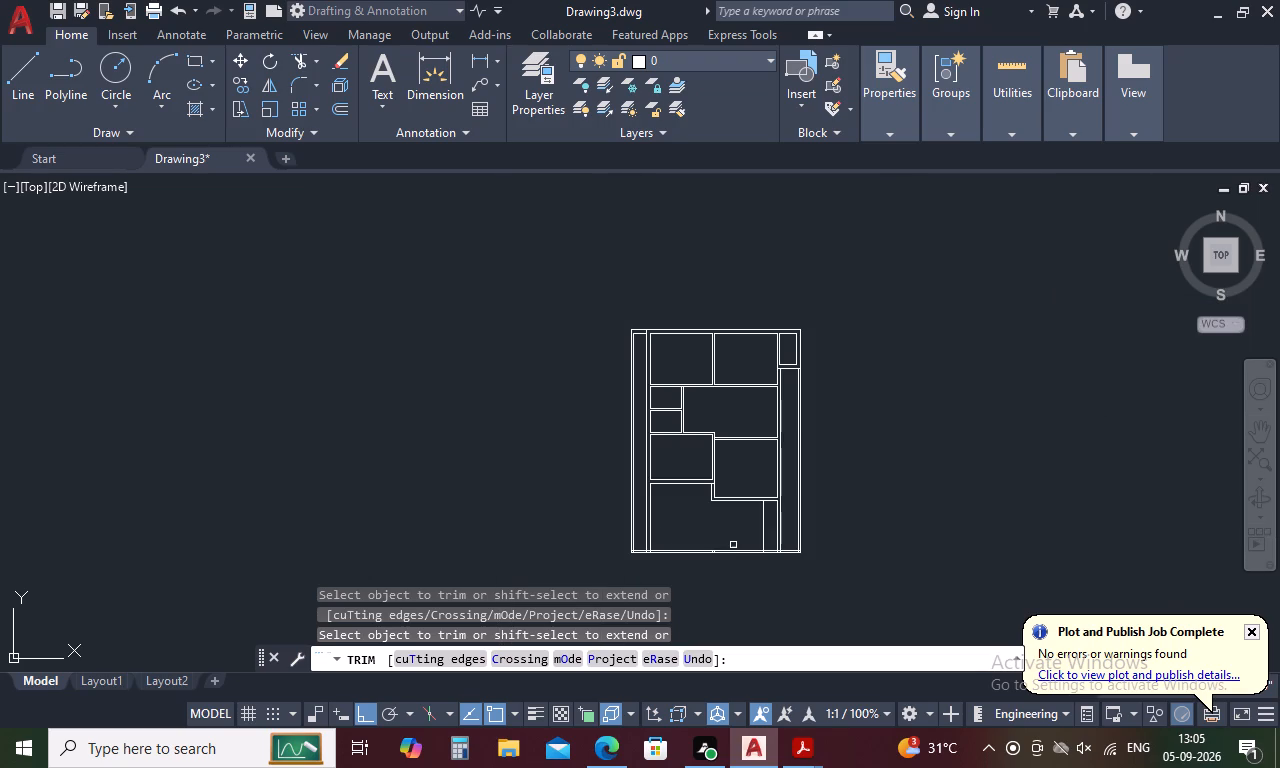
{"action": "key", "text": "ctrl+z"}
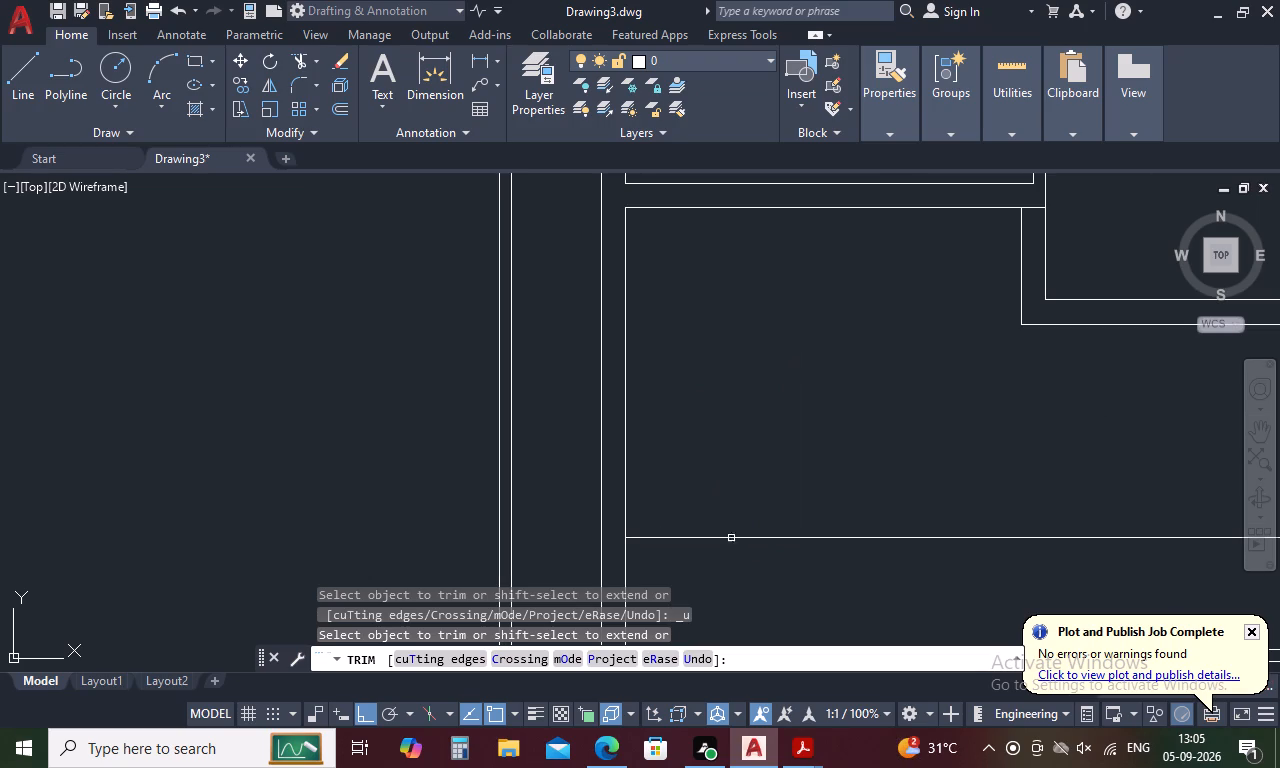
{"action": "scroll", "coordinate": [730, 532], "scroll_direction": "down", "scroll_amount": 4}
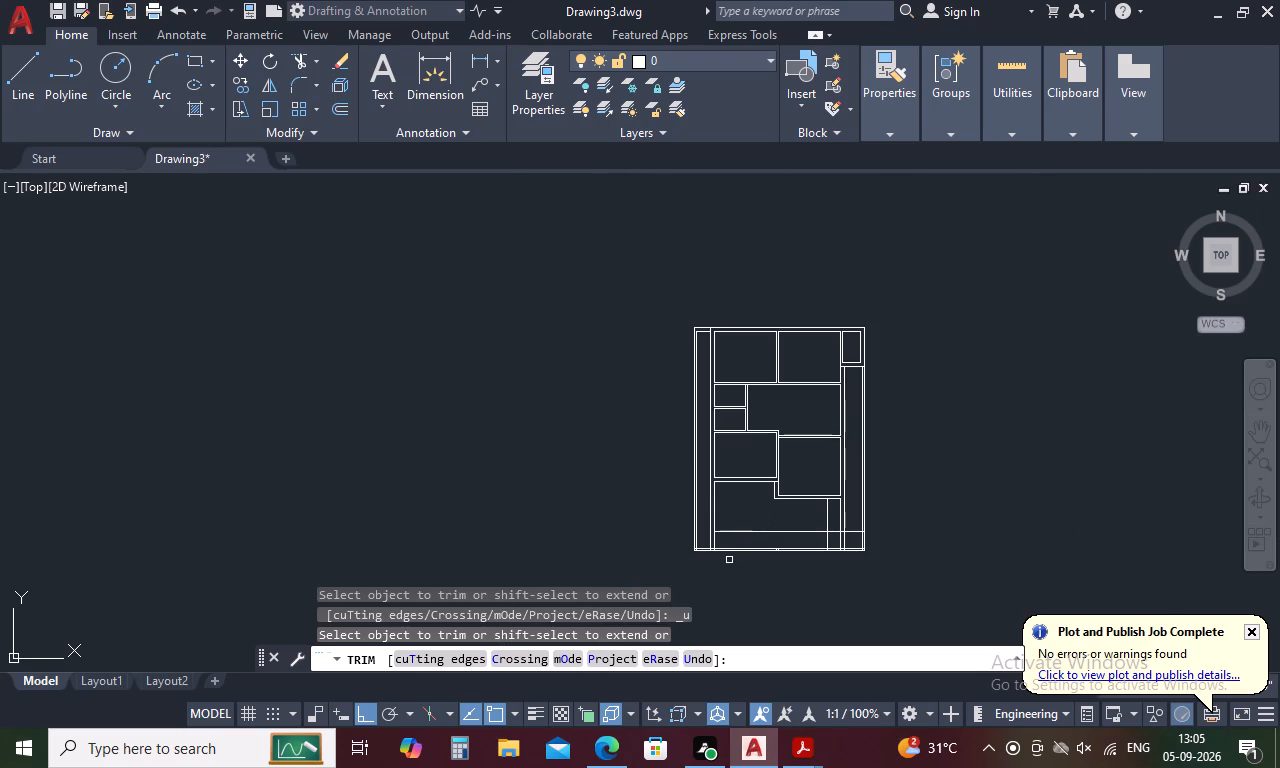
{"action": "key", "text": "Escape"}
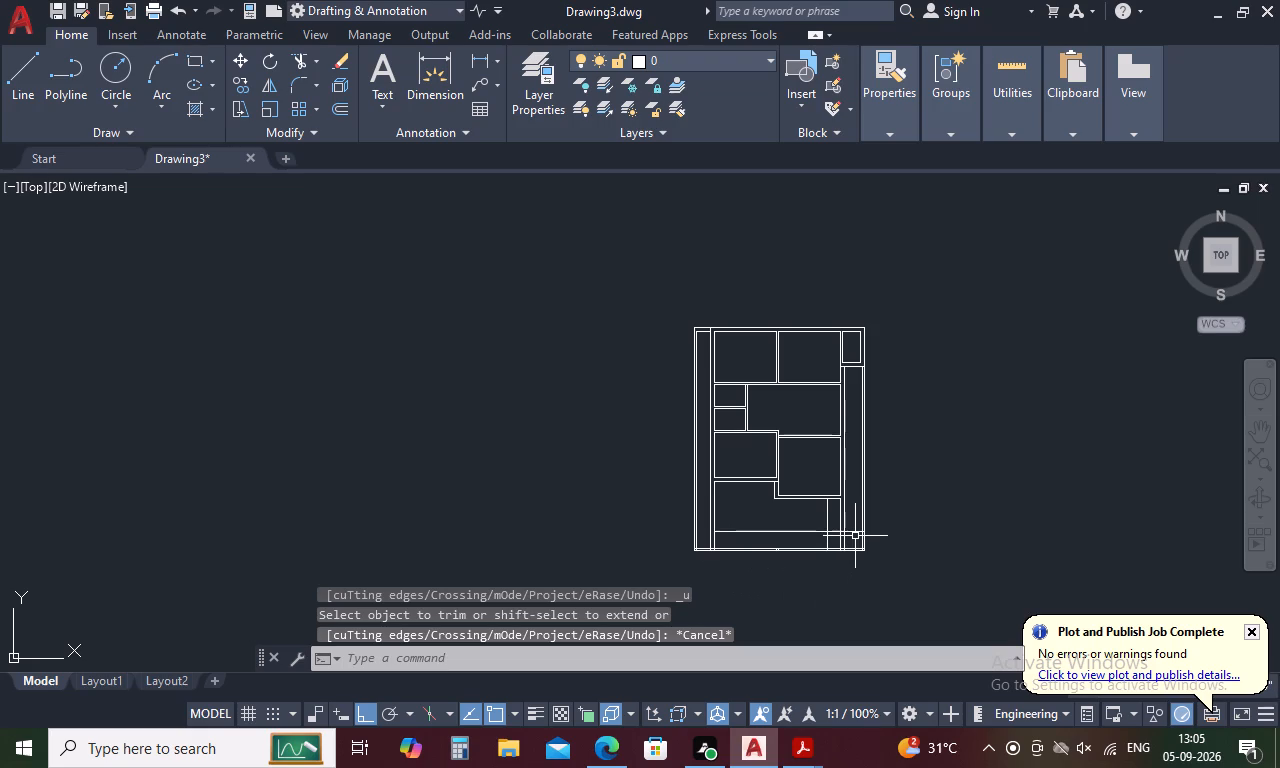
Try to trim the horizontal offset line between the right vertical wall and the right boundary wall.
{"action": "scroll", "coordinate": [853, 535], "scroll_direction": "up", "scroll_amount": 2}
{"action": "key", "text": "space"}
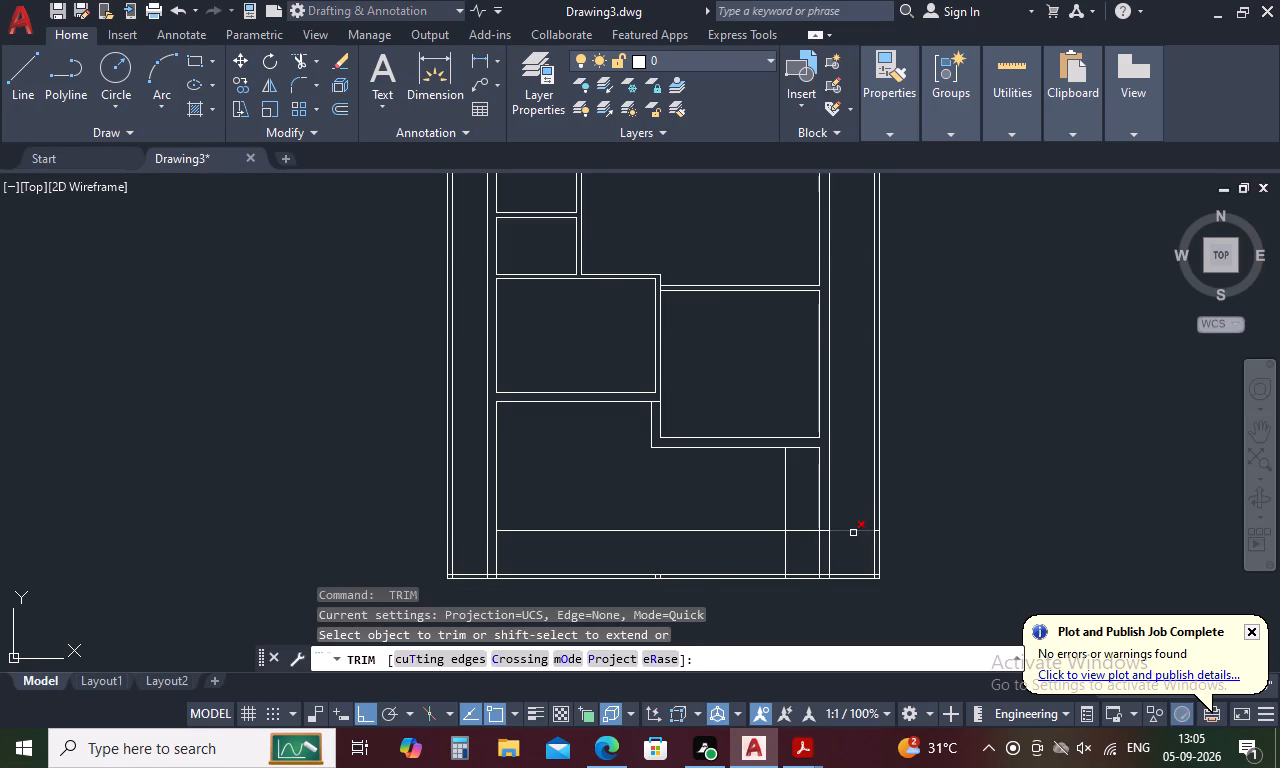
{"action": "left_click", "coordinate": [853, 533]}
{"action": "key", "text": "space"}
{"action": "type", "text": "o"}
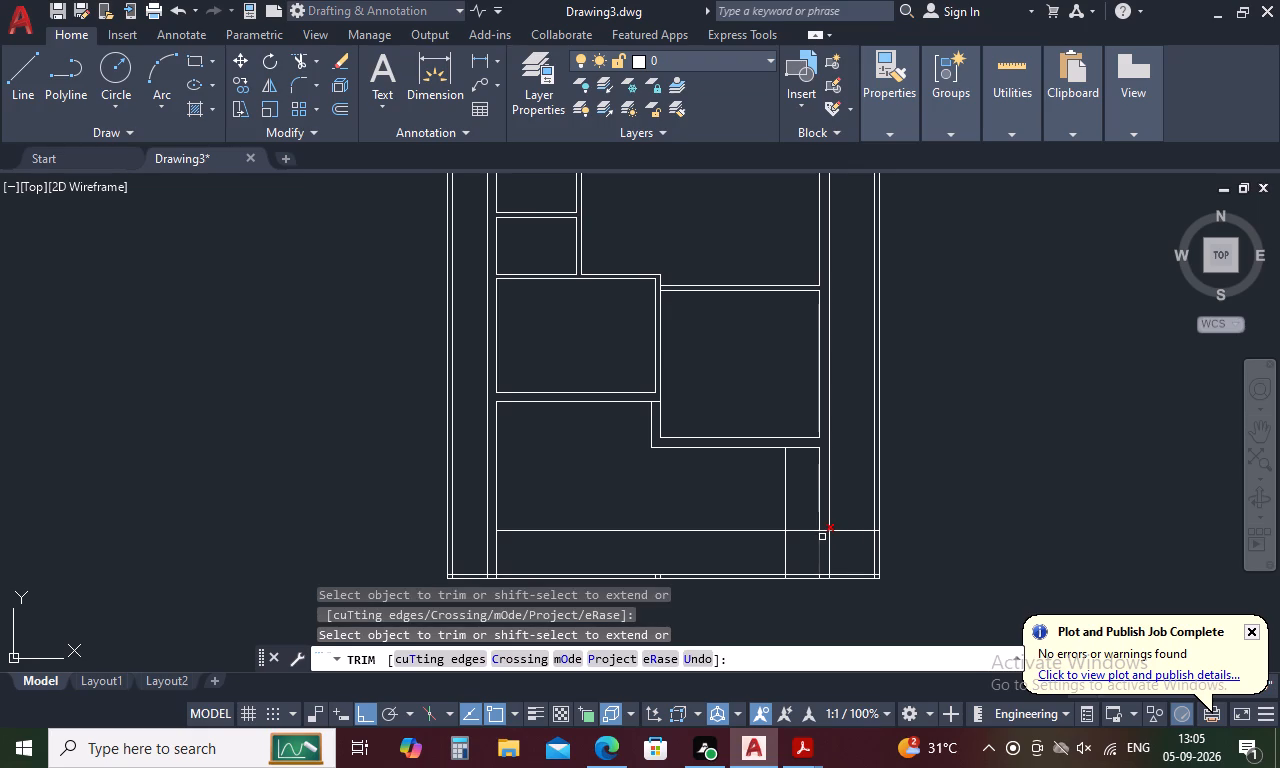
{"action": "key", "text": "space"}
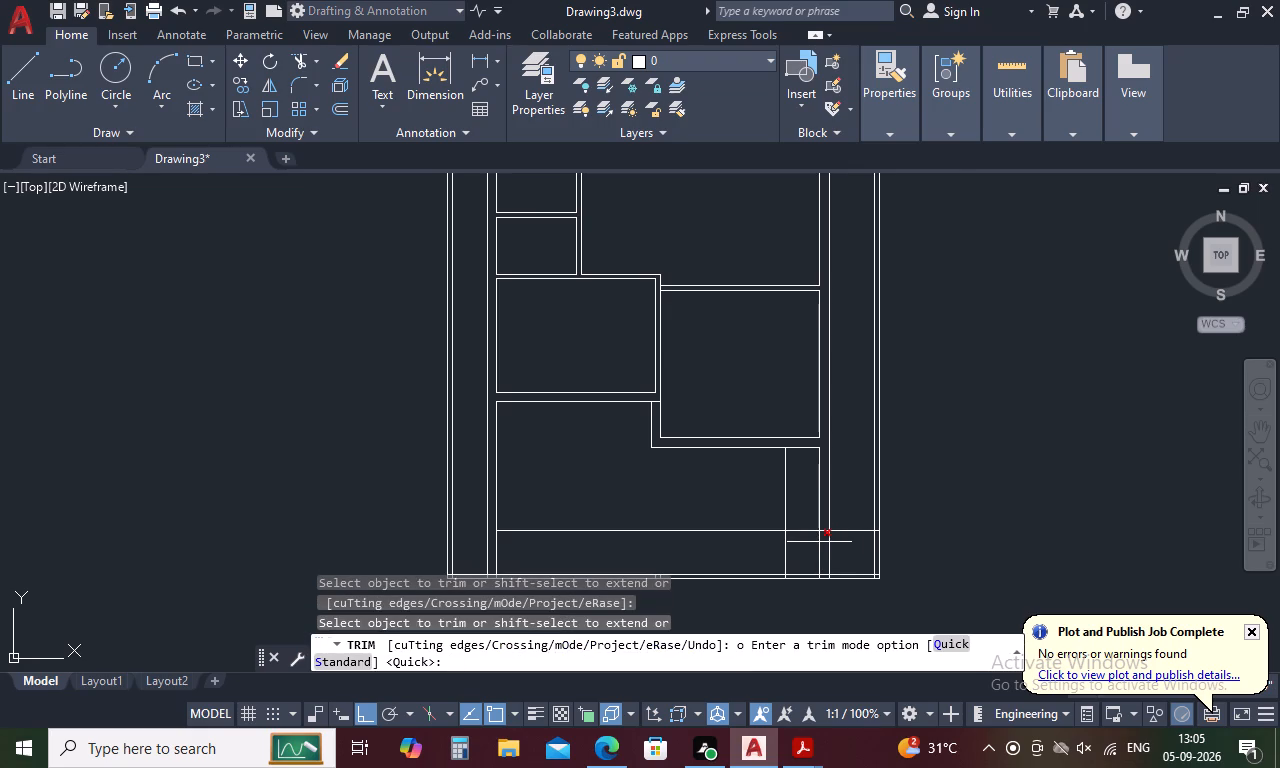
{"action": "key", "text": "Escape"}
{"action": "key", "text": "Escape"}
Offset the bottom room's new horizontal line 10" upward to give the wall its thickness.
{"action": "type", "text": "o 10"}
{"action": "key", "text": "space"}
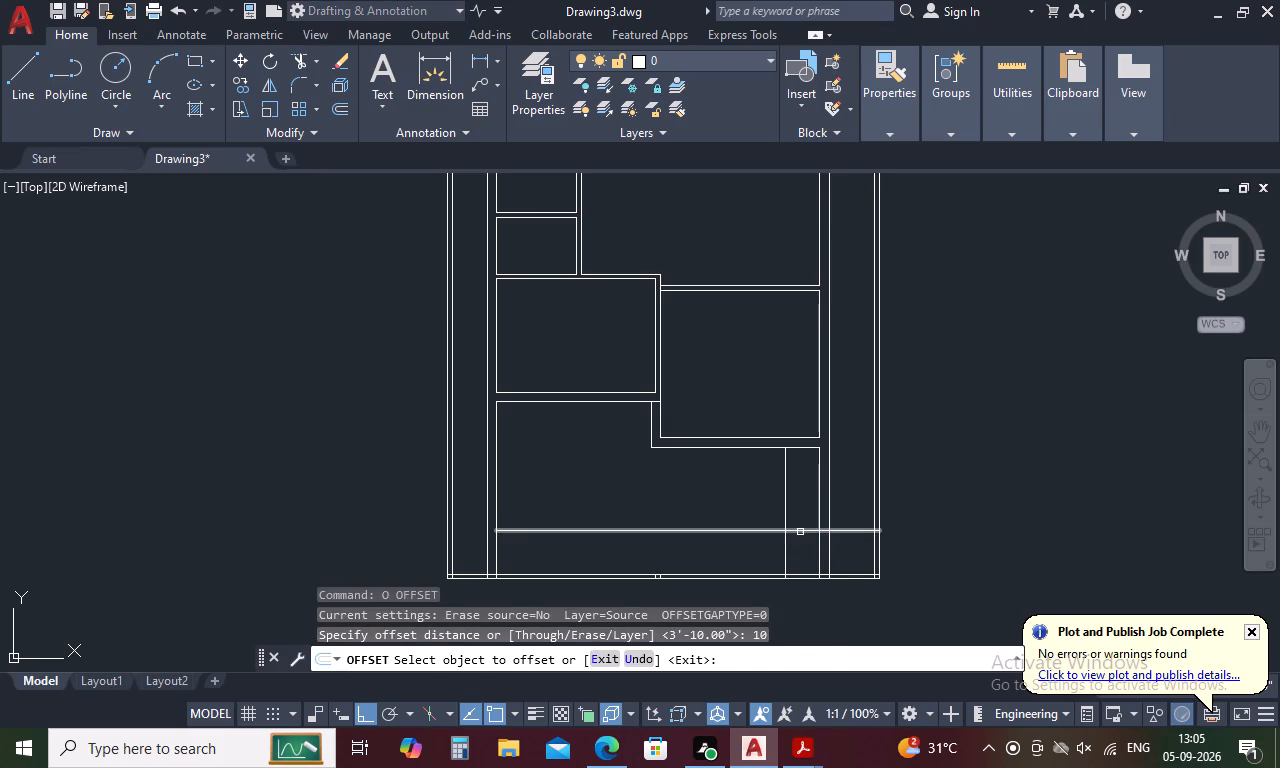
{"action": "left_click", "coordinate": [800, 532]}
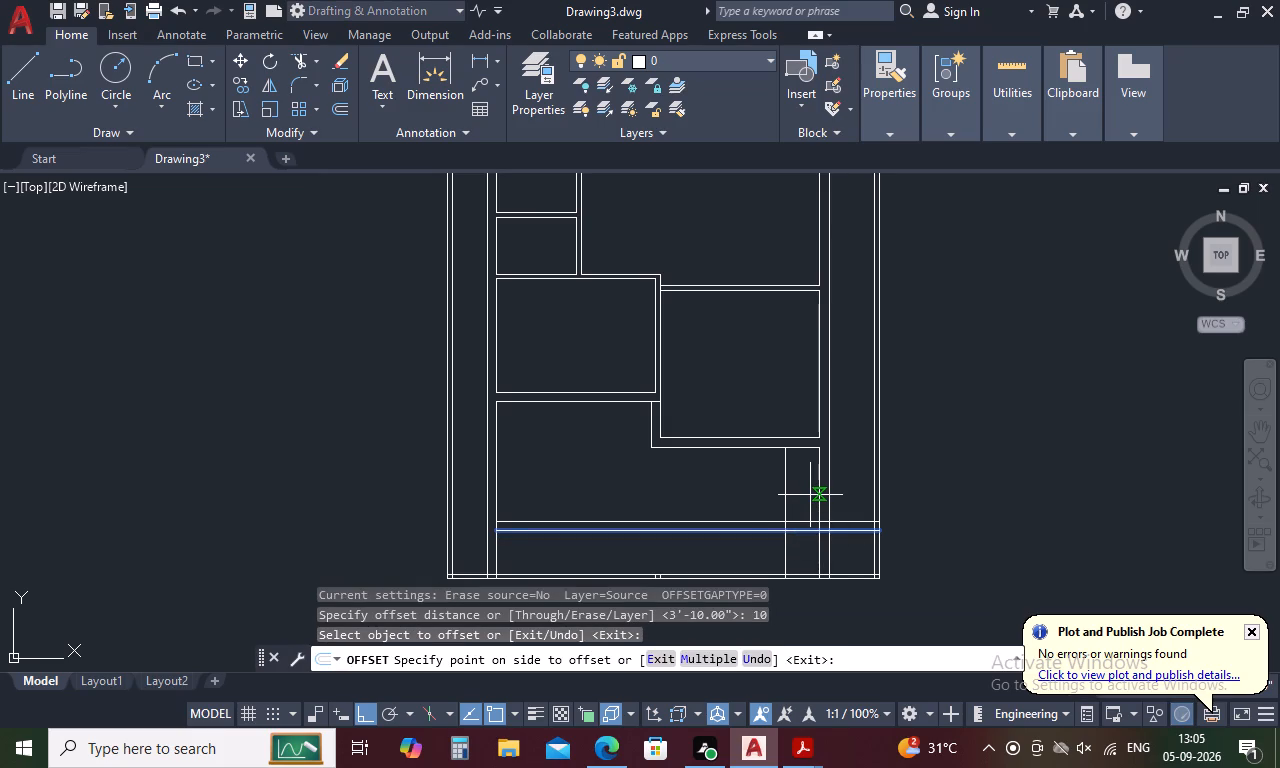
{"action": "left_click", "coordinate": [810, 495]}
{"action": "key", "text": "Escape"}
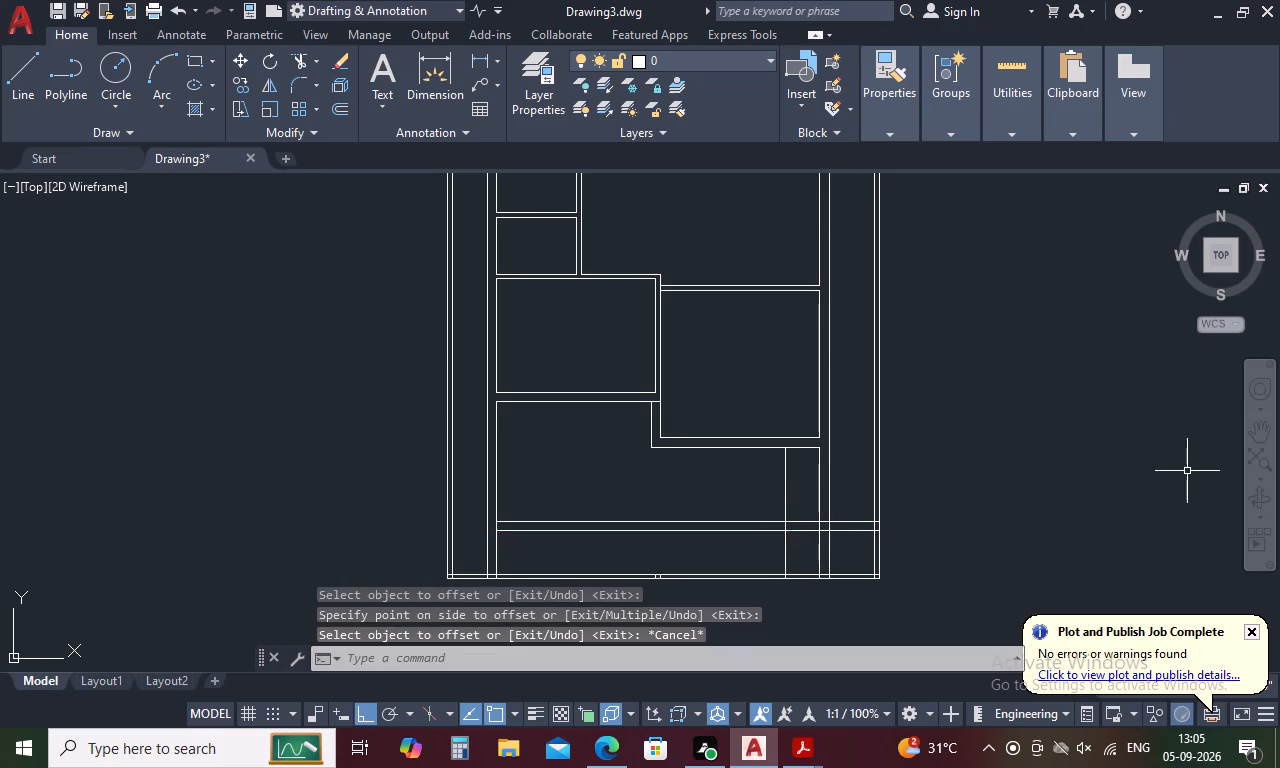
Trim the junction of the new 10" horizontal wall and the right vertical wall to open their inner corner.
{"action": "type", "text": "tr"}
{"action": "key", "text": "space"}
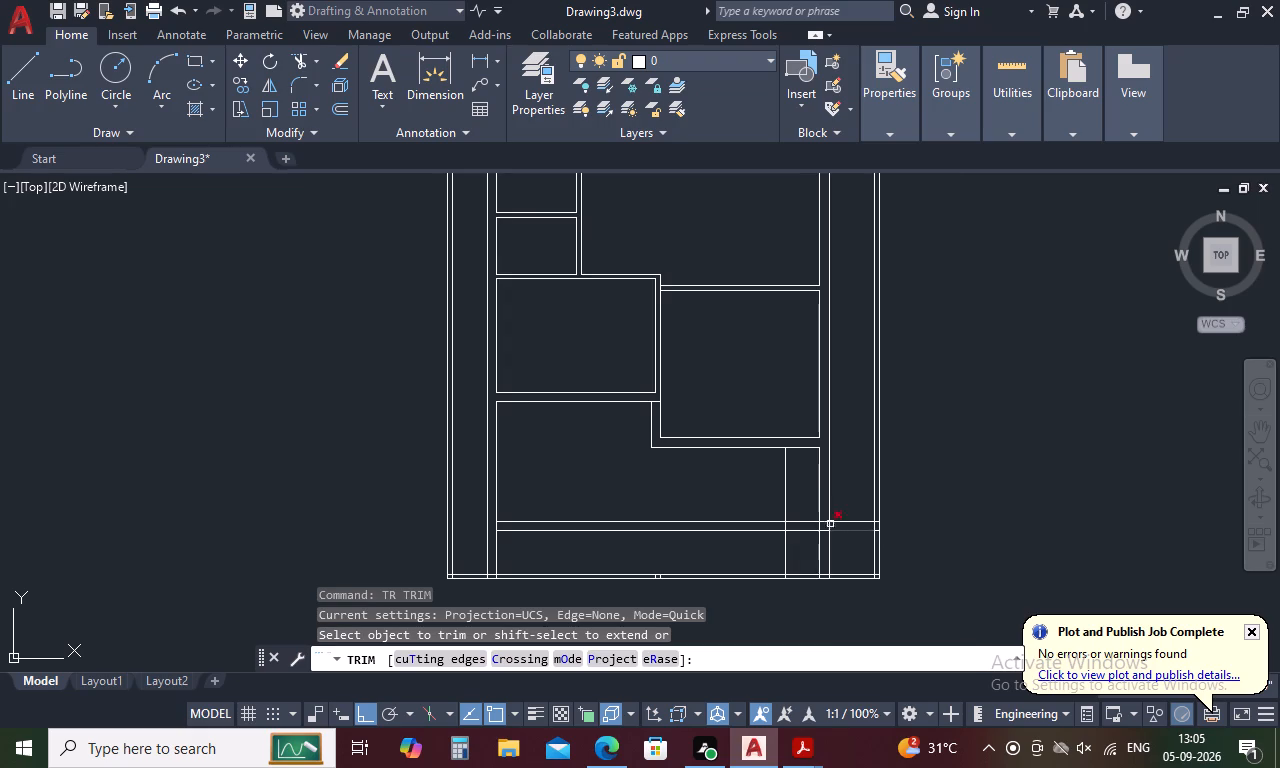
{"action": "scroll", "coordinate": [828, 521], "scroll_direction": "up", "scroll_amount": 2}
{"action": "left_click_drag", "start_coordinate": [819, 511], "coordinate": [791, 536]}
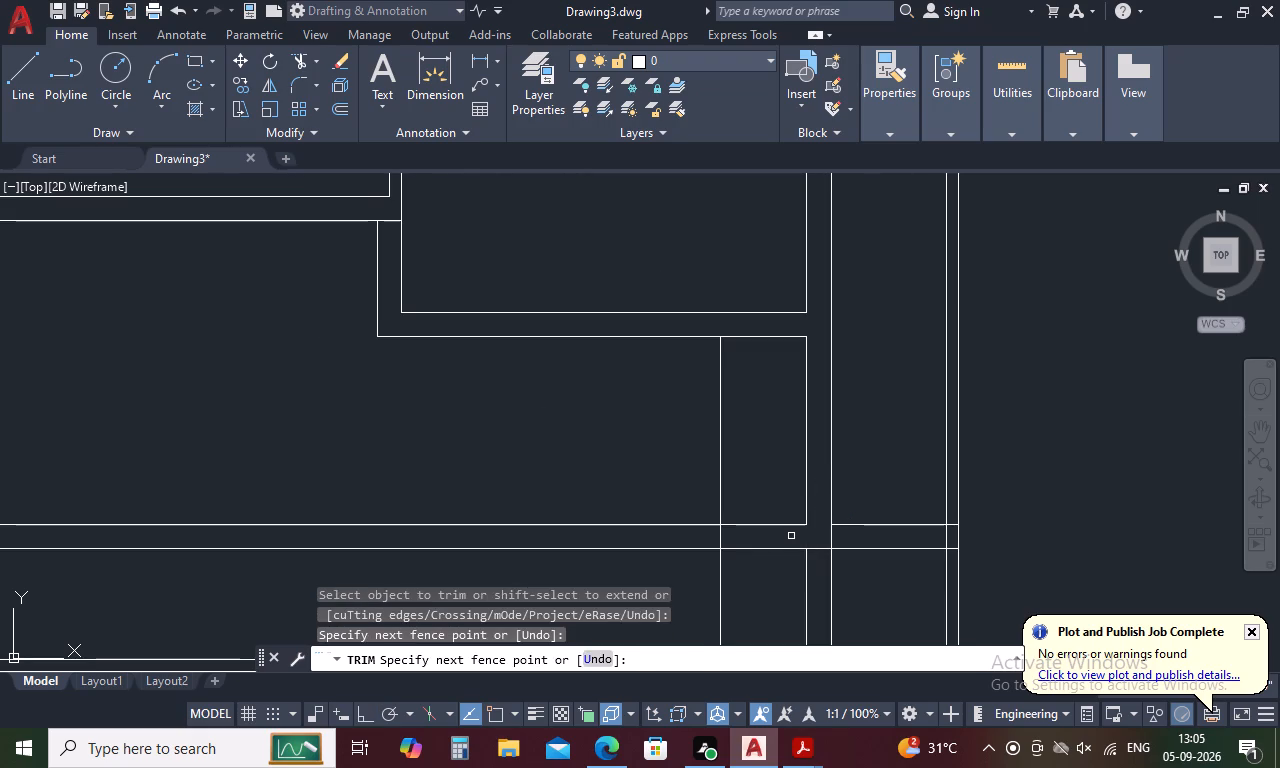
{"action": "key", "text": "Escape"}
Draw a horizontal line from the right wall's inner line leftward across the bottom room, between its upper wall and the new wall.
{"action": "key", "text": "l"}
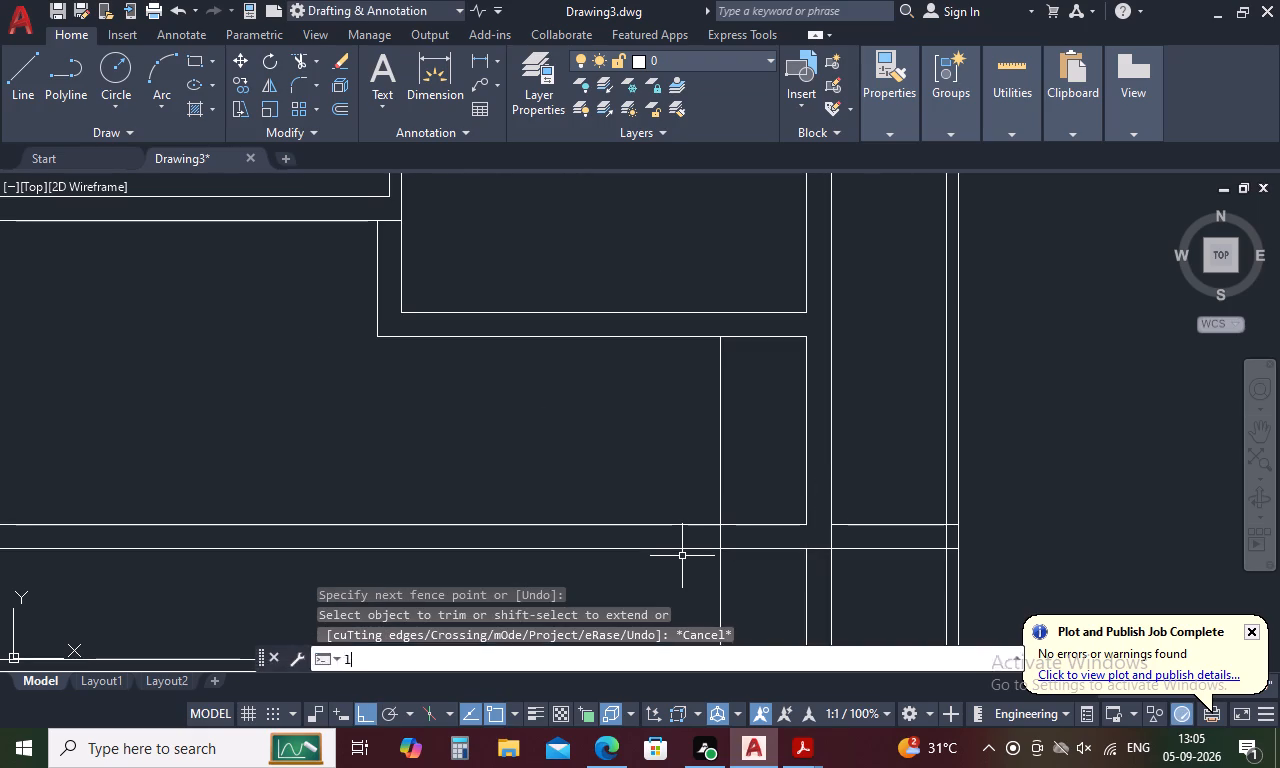
{"action": "key", "text": "space"}
{"action": "left_click", "coordinate": [805, 434]}
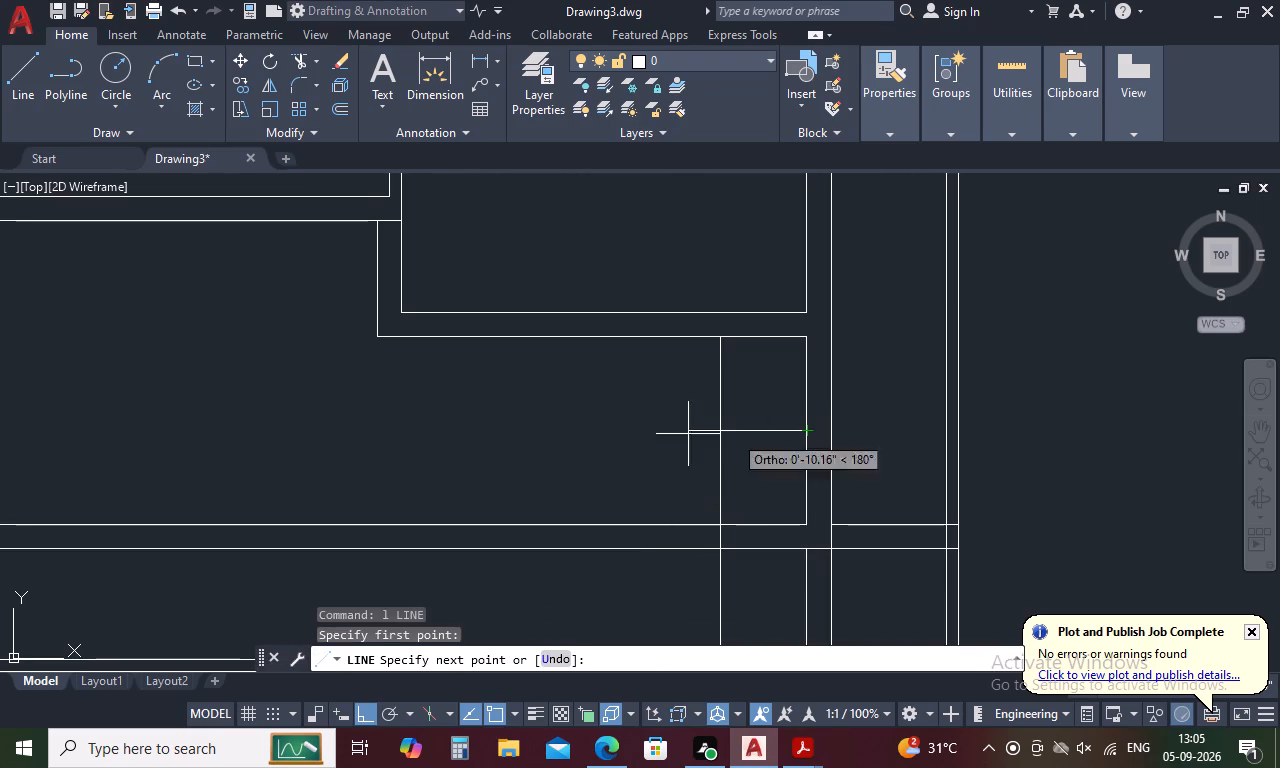
{"action": "left_click", "coordinate": [363, 434]}
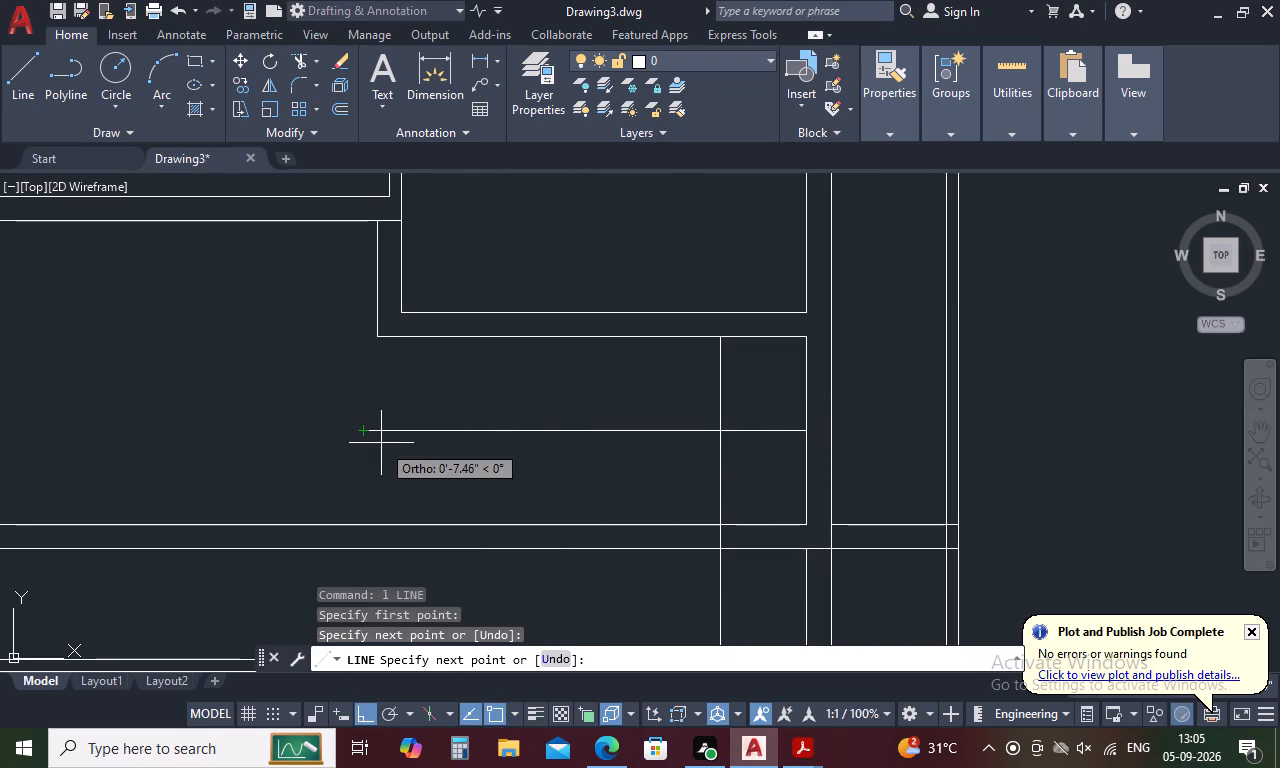
{"action": "key", "text": "Escape"}
Offset the bottom room's new horizontal line 1" to both sides, below and above it.
{"action": "type", "text": "o"}
{"action": "key", "text": "space"}
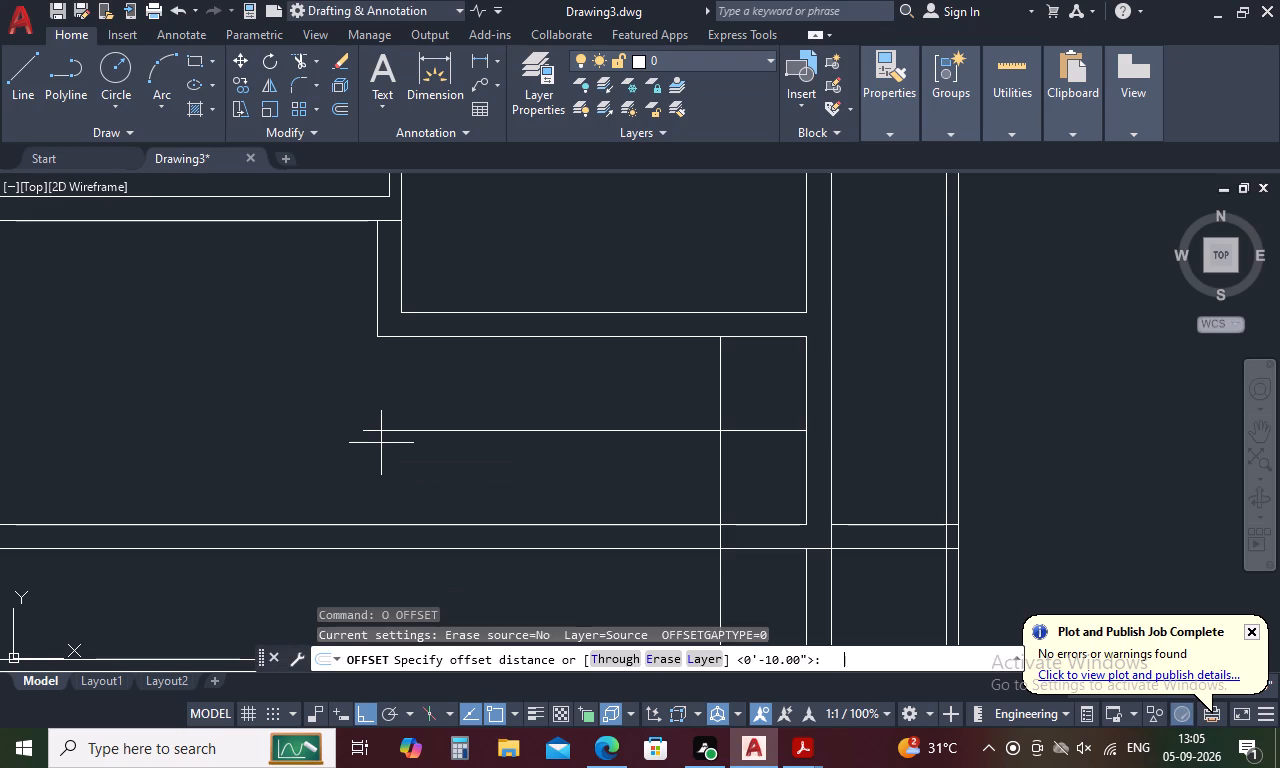
{"action": "type", "text": "1"}
{"action": "key", "text": "space"}
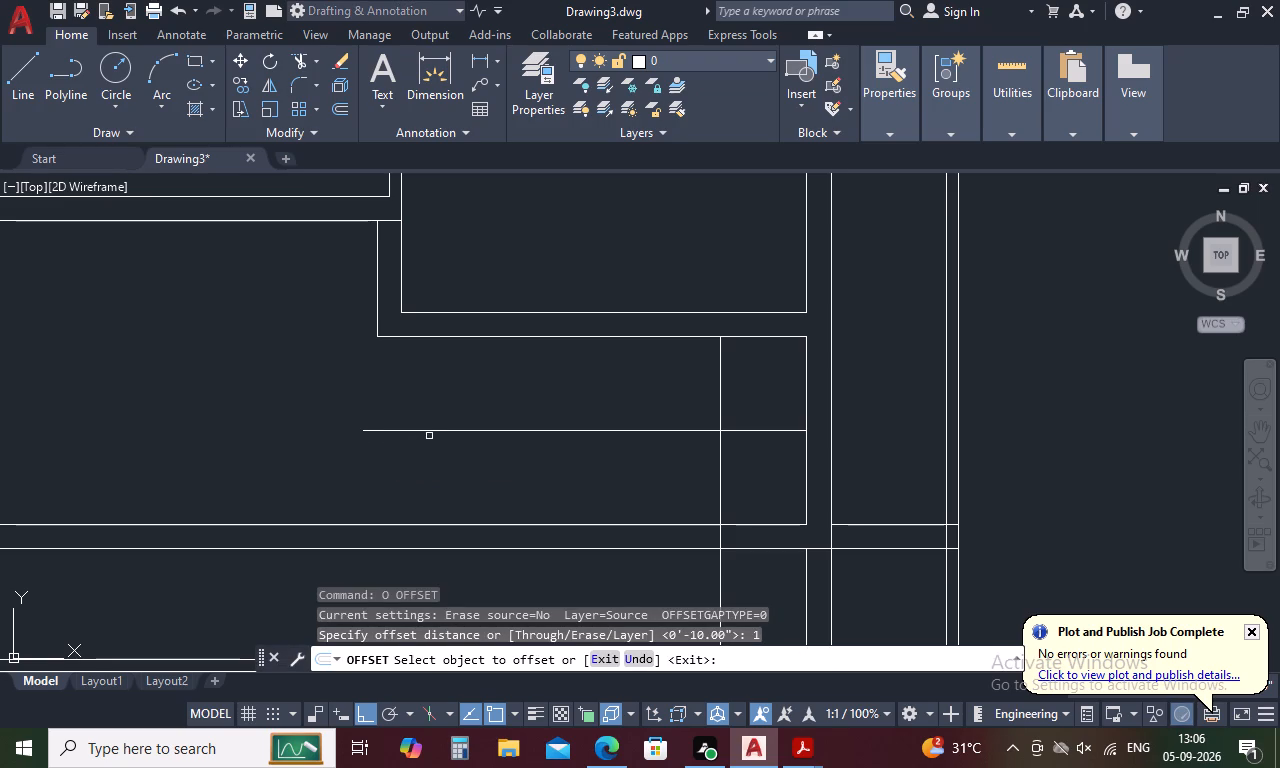
{"action": "left_click", "coordinate": [434, 431]}
{"action": "left_click", "coordinate": [445, 468]}
{"action": "scroll", "coordinate": [477, 427], "scroll_direction": "up", "scroll_amount": 4}
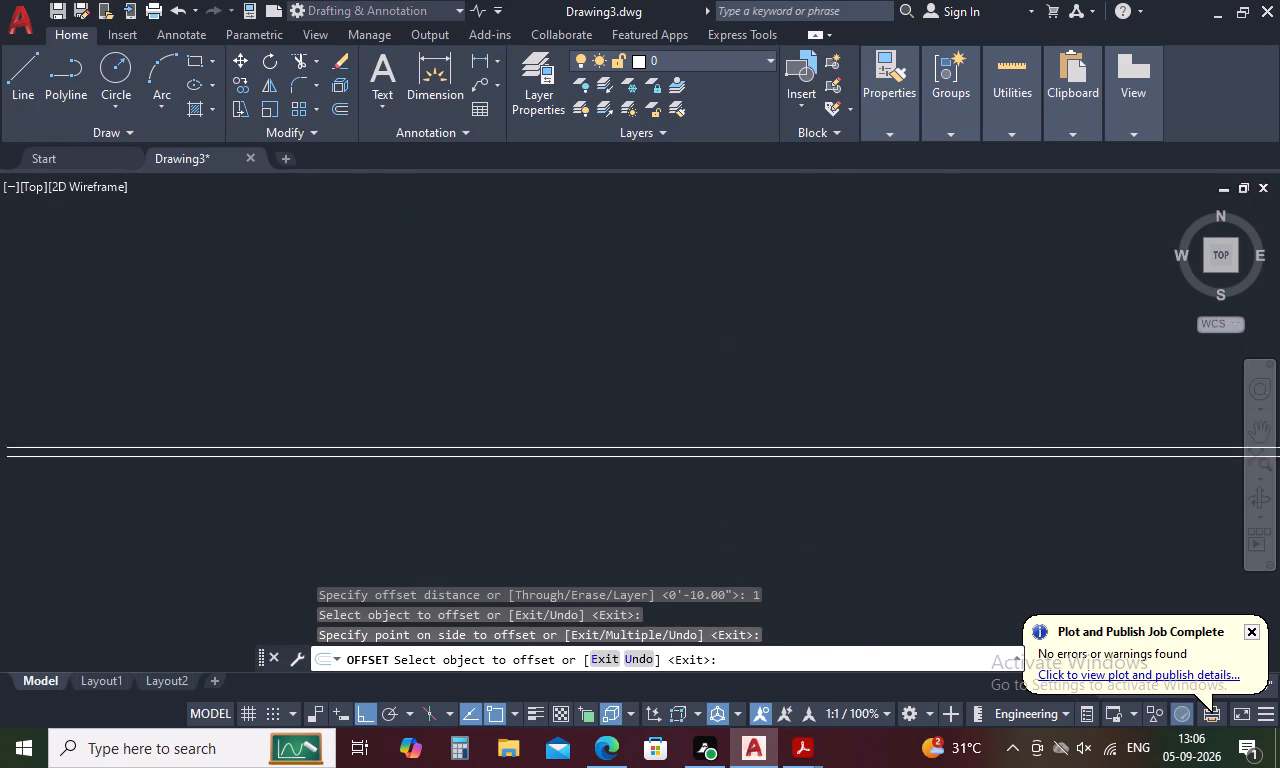
{"action": "left_click", "coordinate": [505, 459]}
{"action": "left_click", "coordinate": [523, 395]}
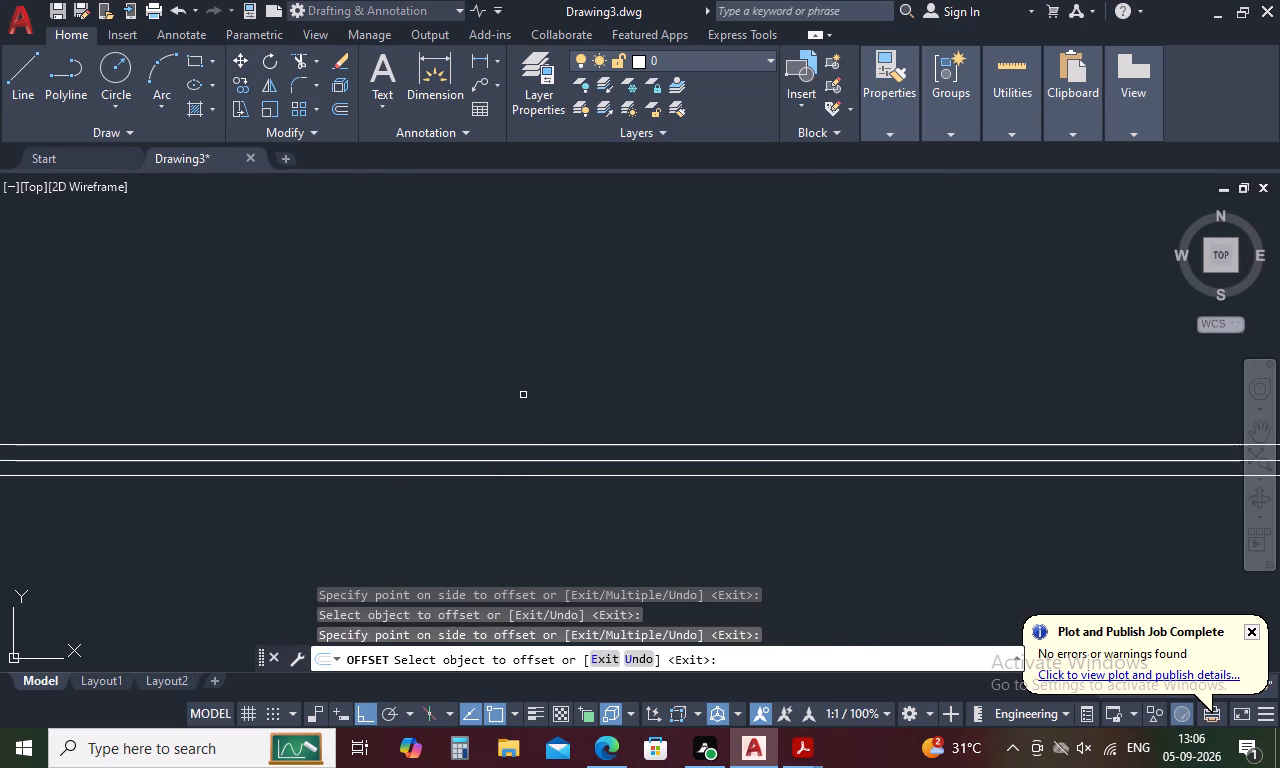
Delete the middle of the three closely spaced horizontal lines in the bottom room, leaving the outer pair.
{"action": "scroll", "coordinate": [523, 404], "scroll_direction": "down", "scroll_amount": 4}
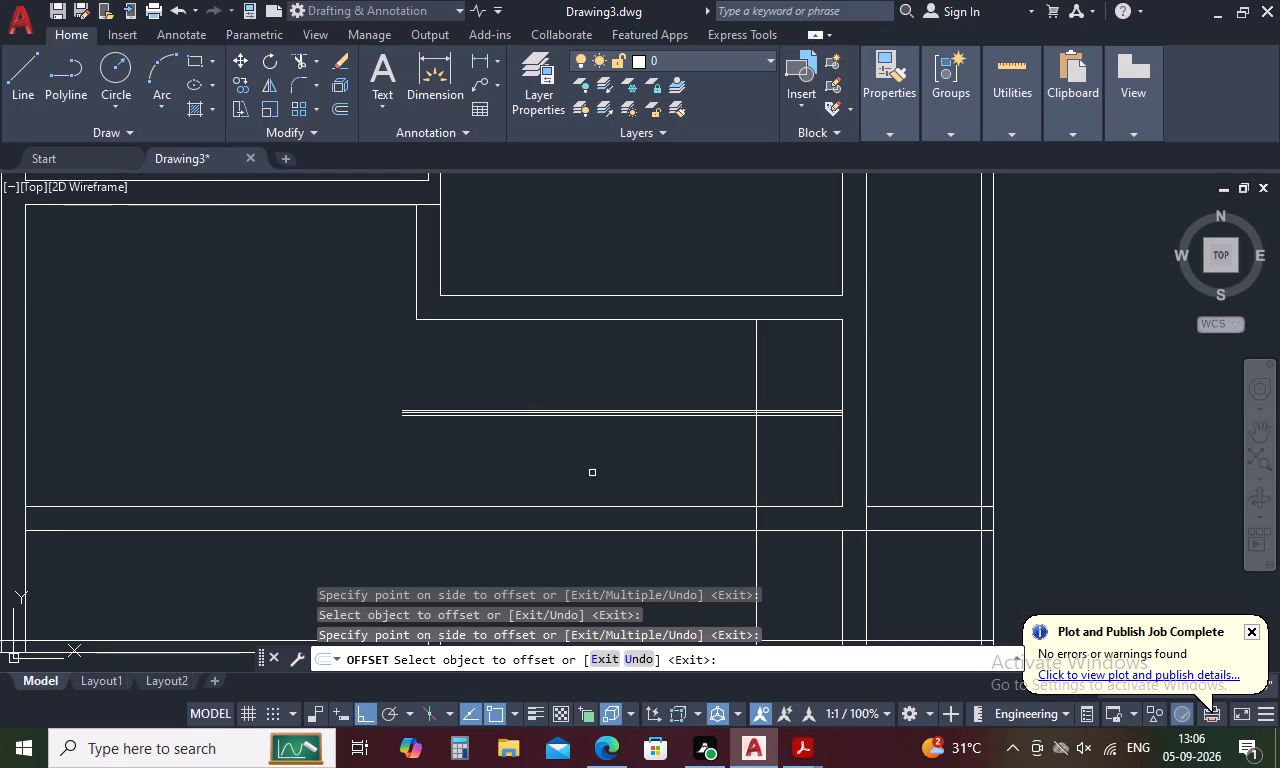
{"action": "key", "text": "Escape"}
{"action": "scroll", "coordinate": [638, 410], "scroll_direction": "up", "scroll_amount": 3}
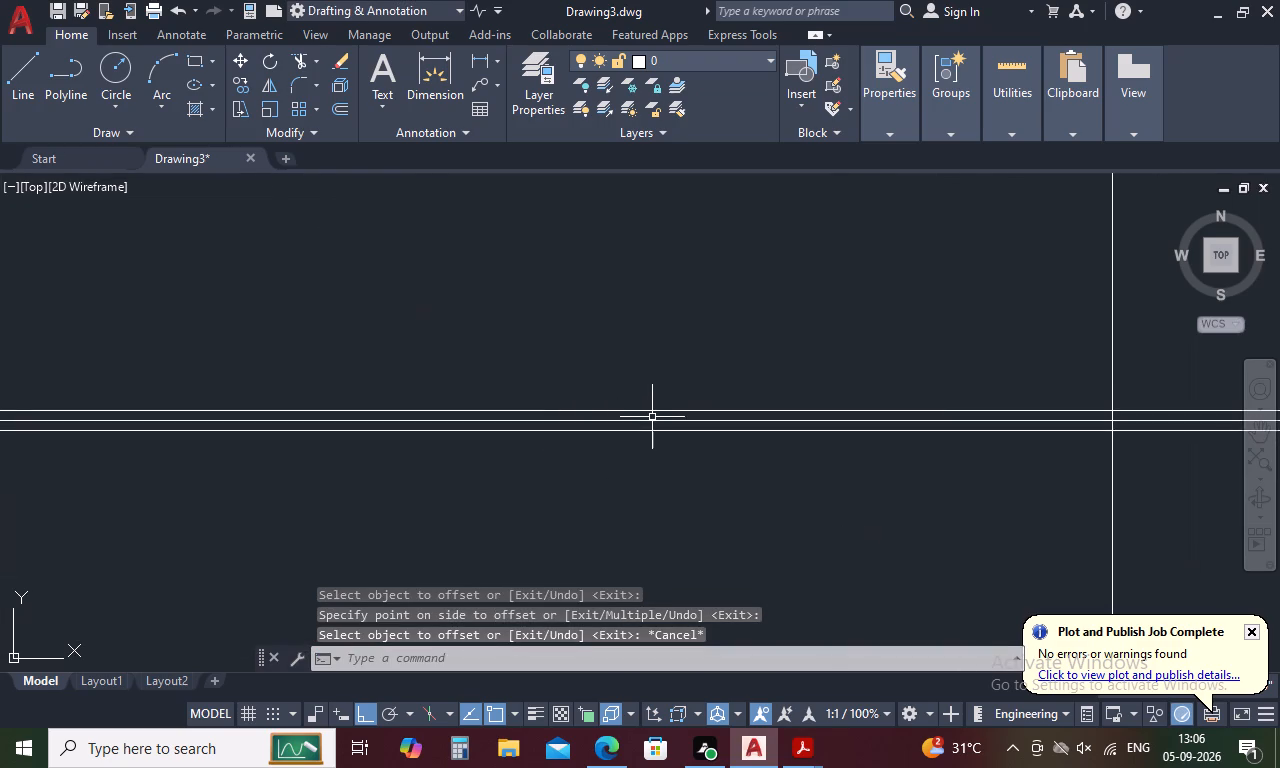
{"action": "left_click", "coordinate": [653, 419]}
{"action": "key", "text": "Delete"}
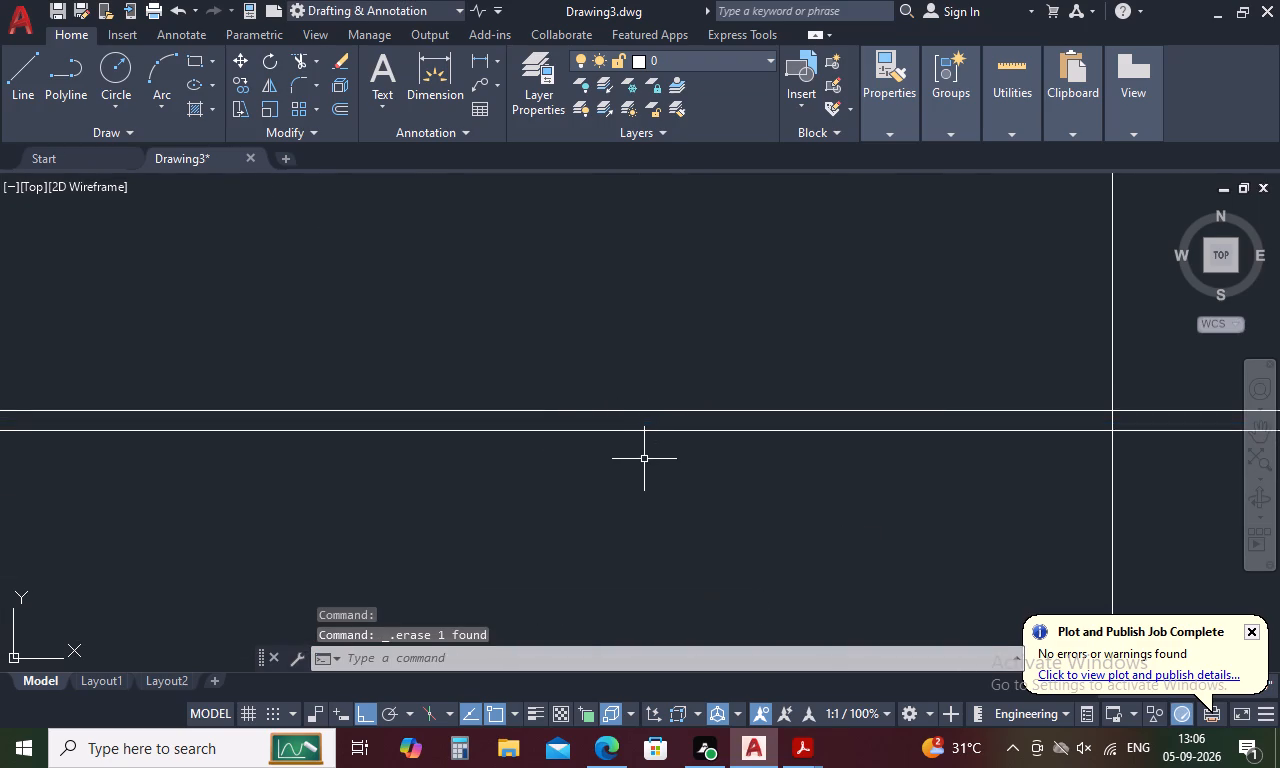
{"action": "scroll", "coordinate": [638, 457], "scroll_direction": "down", "scroll_amount": 3}
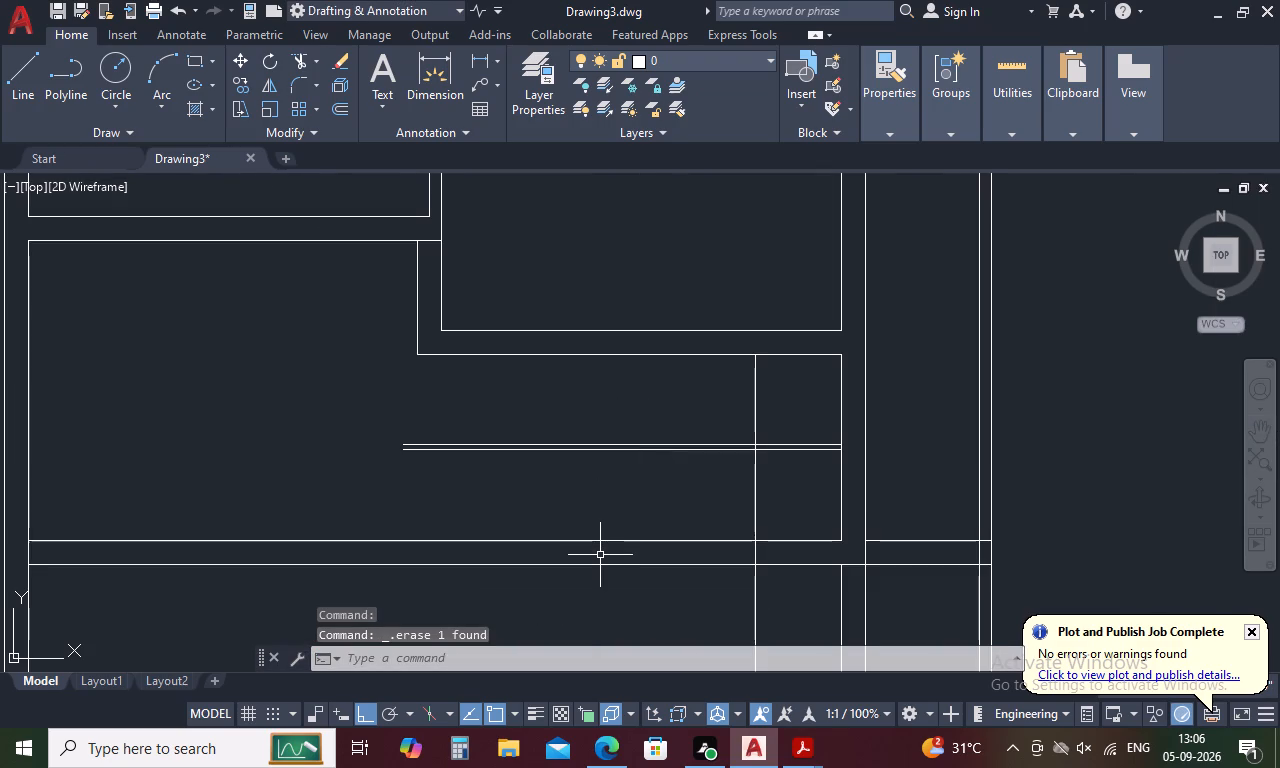
{"action": "key", "text": "Escape"}
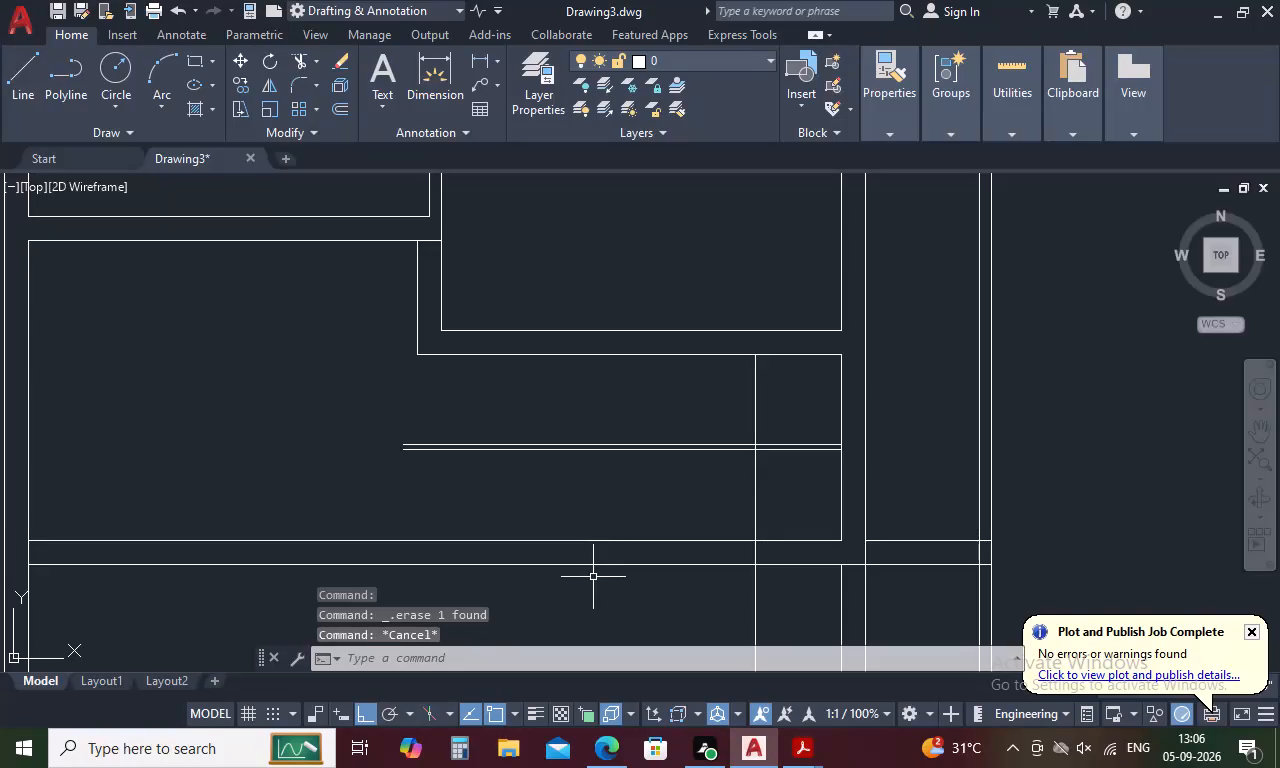
Offset the bottom room's vertical line 10" leftward eight times in succession to form evenly spaced stair treads.
{"action": "type", "text": "o 10"}
{"action": "key", "text": "space"}
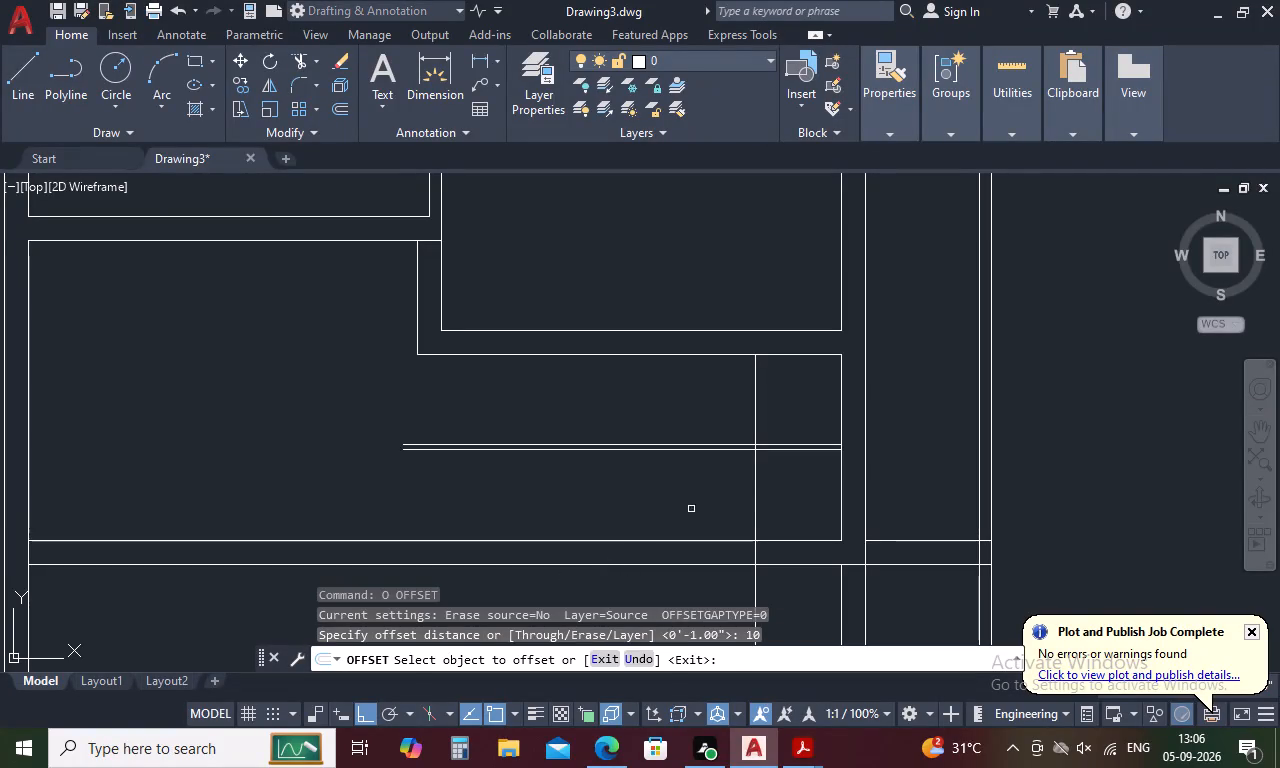
{"action": "left_click", "coordinate": [755, 470]}
{"action": "left_click", "coordinate": [729, 475]}
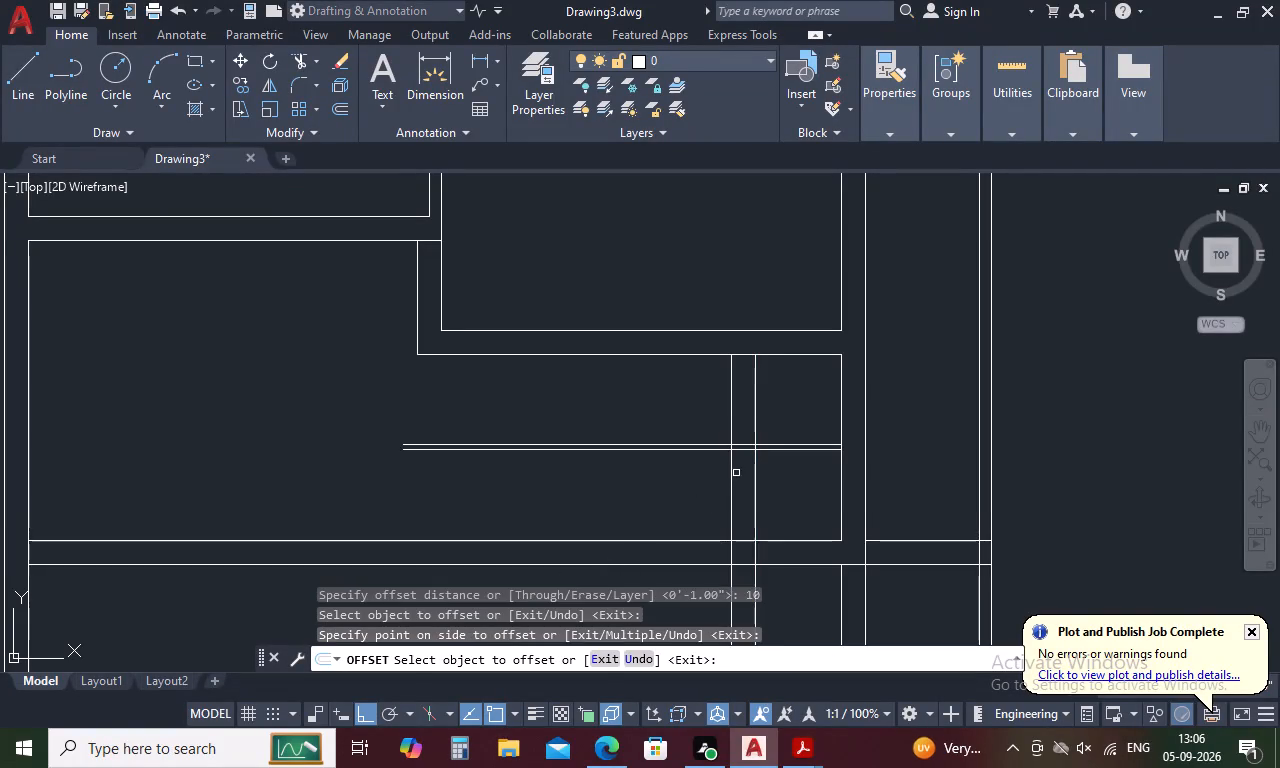
{"action": "left_click", "coordinate": [731, 477]}
{"action": "left_click", "coordinate": [690, 488]}
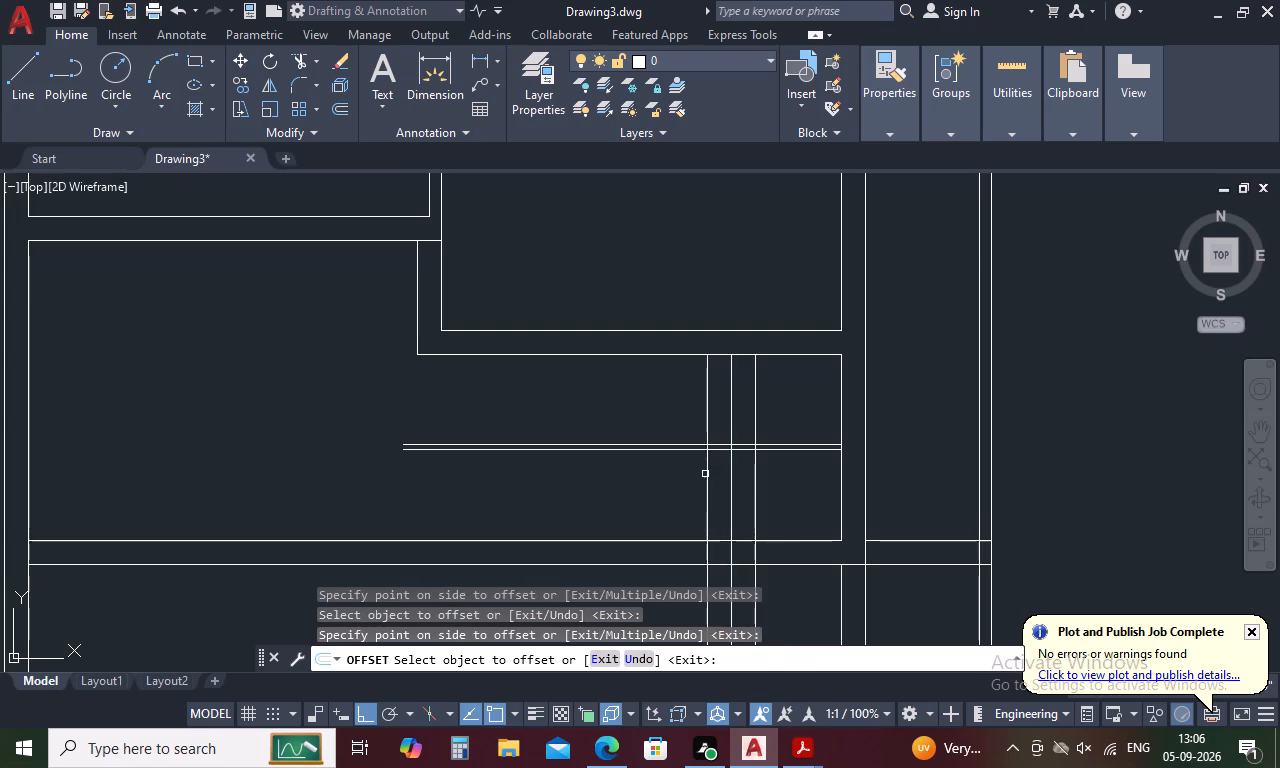
{"action": "left_click", "coordinate": [707, 468]}
{"action": "left_click", "coordinate": [665, 474]}
{"action": "left_click", "coordinate": [683, 462]}
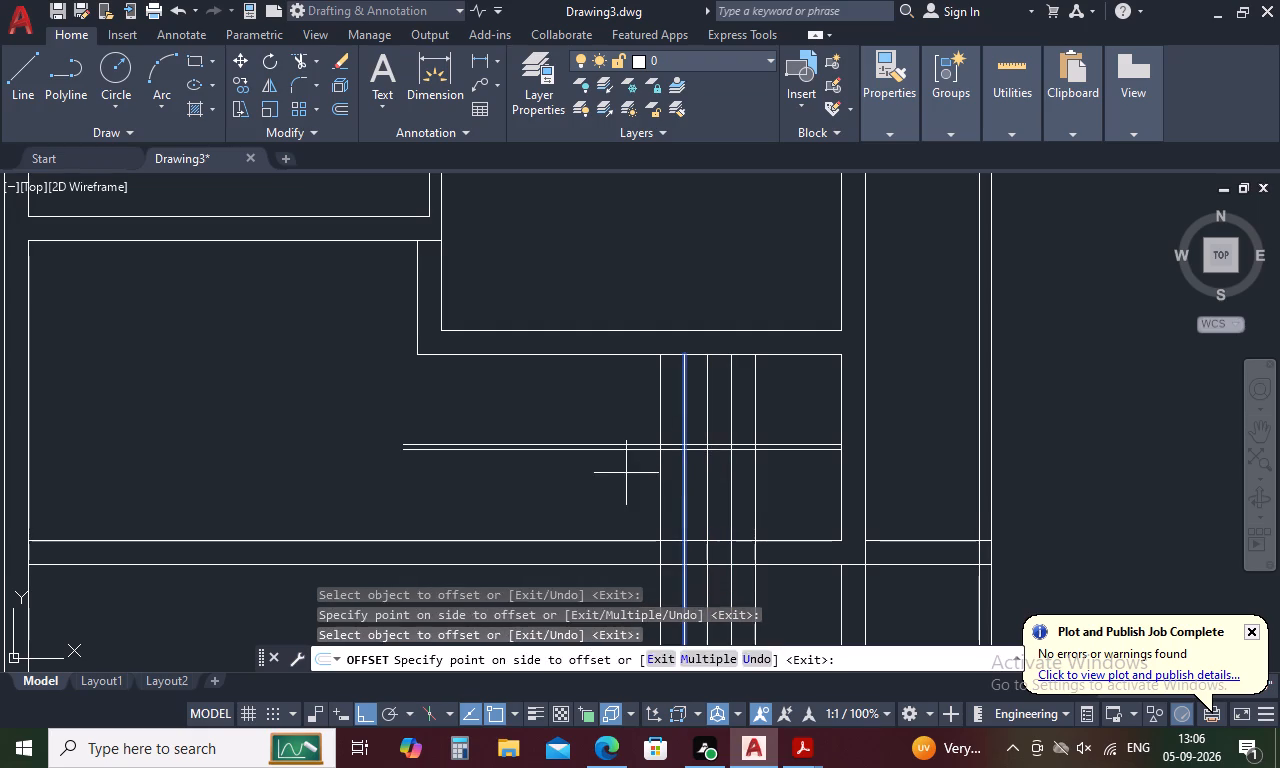
{"action": "left_click", "coordinate": [626, 473]}
{"action": "left_click", "coordinate": [661, 456]}
{"action": "left_click", "coordinate": [643, 469]}
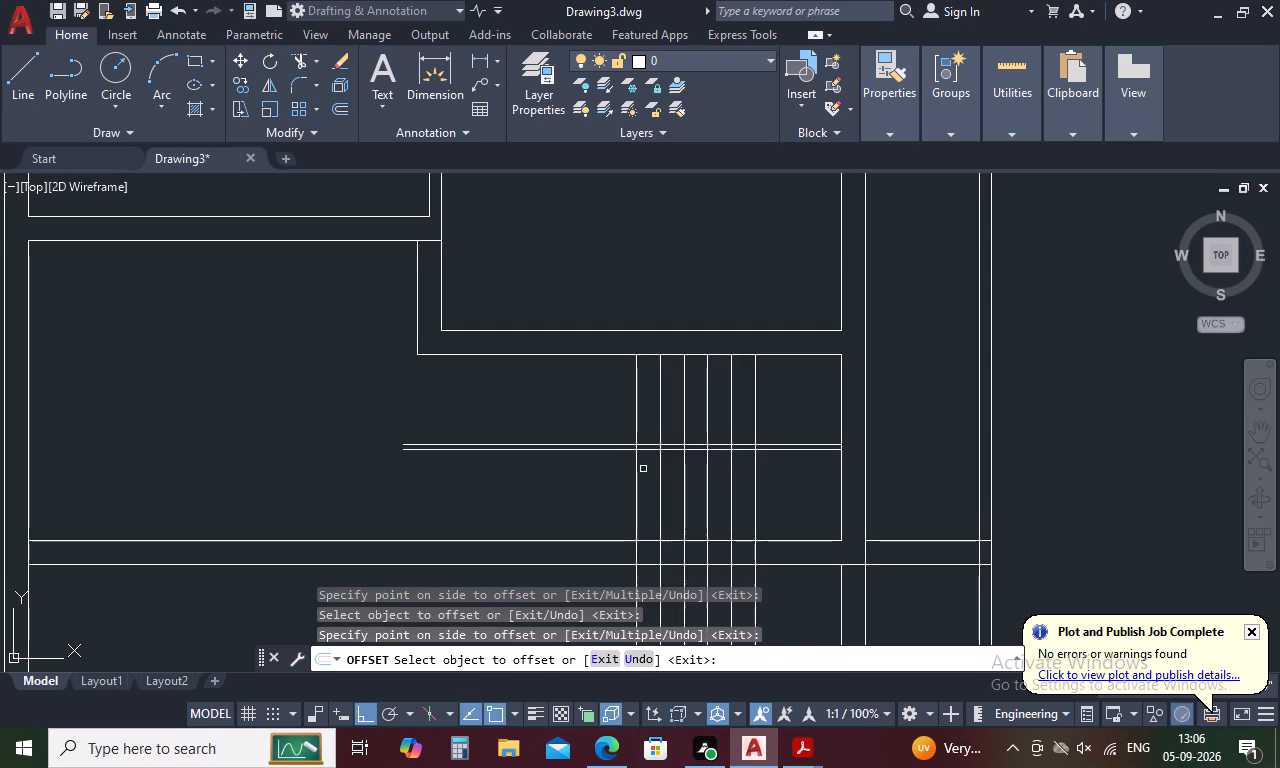
{"action": "left_click", "coordinate": [635, 477]}
{"action": "left_click", "coordinate": [594, 488]}
{"action": "left_click", "coordinate": [611, 478]}
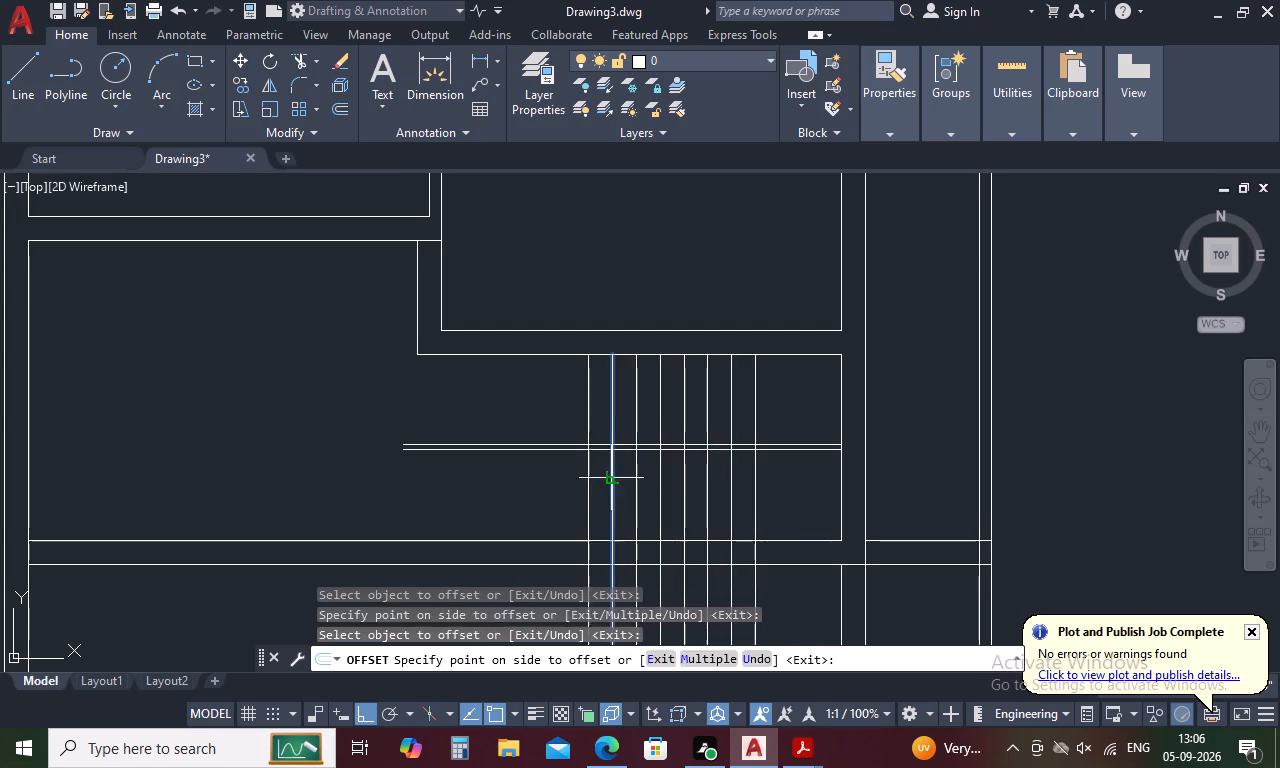
{"action": "left_click", "coordinate": [580, 486]}
{"action": "left_click_drag", "start_coordinate": [588, 483], "coordinate": [557, 495]}
{"action": "left_click", "coordinate": [508, 511]}
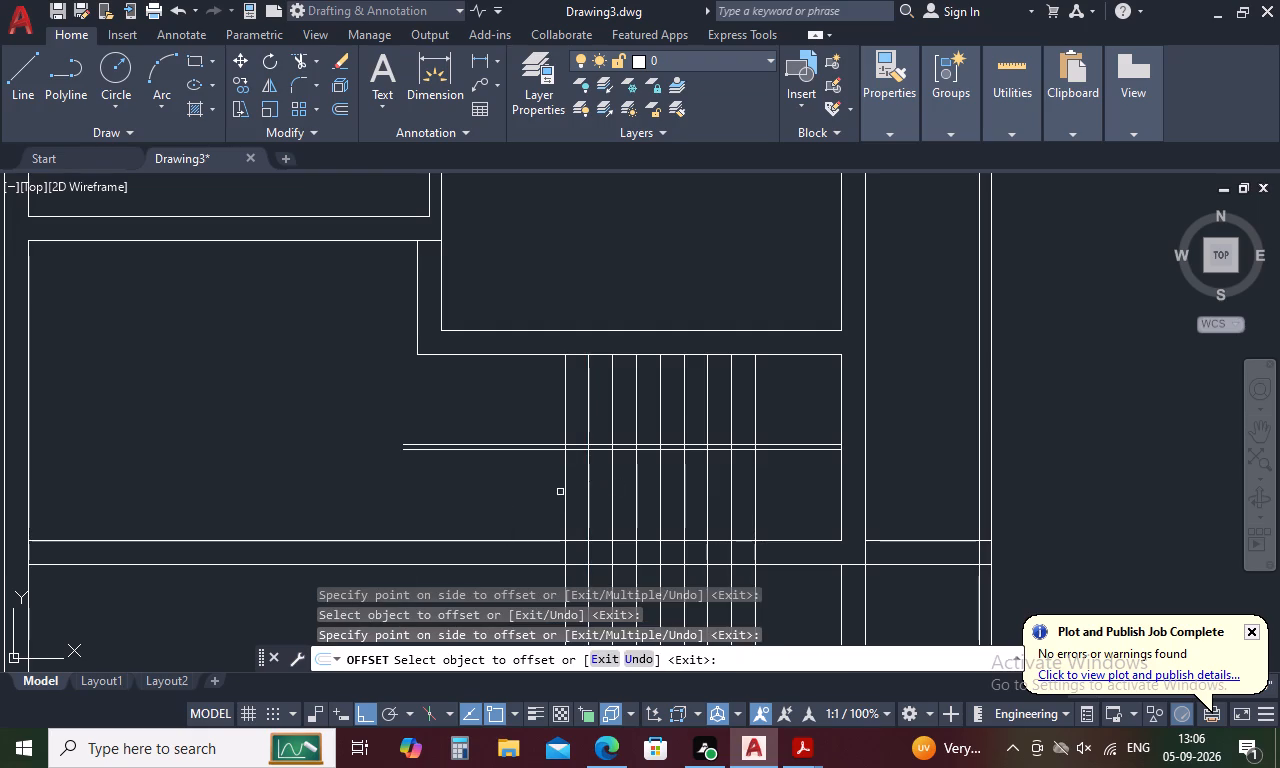
Offset the leftmost tread line another 10" to the left to add a ninth offset line.
{"action": "scroll", "coordinate": [590, 467], "scroll_direction": "down", "scroll_amount": 3}
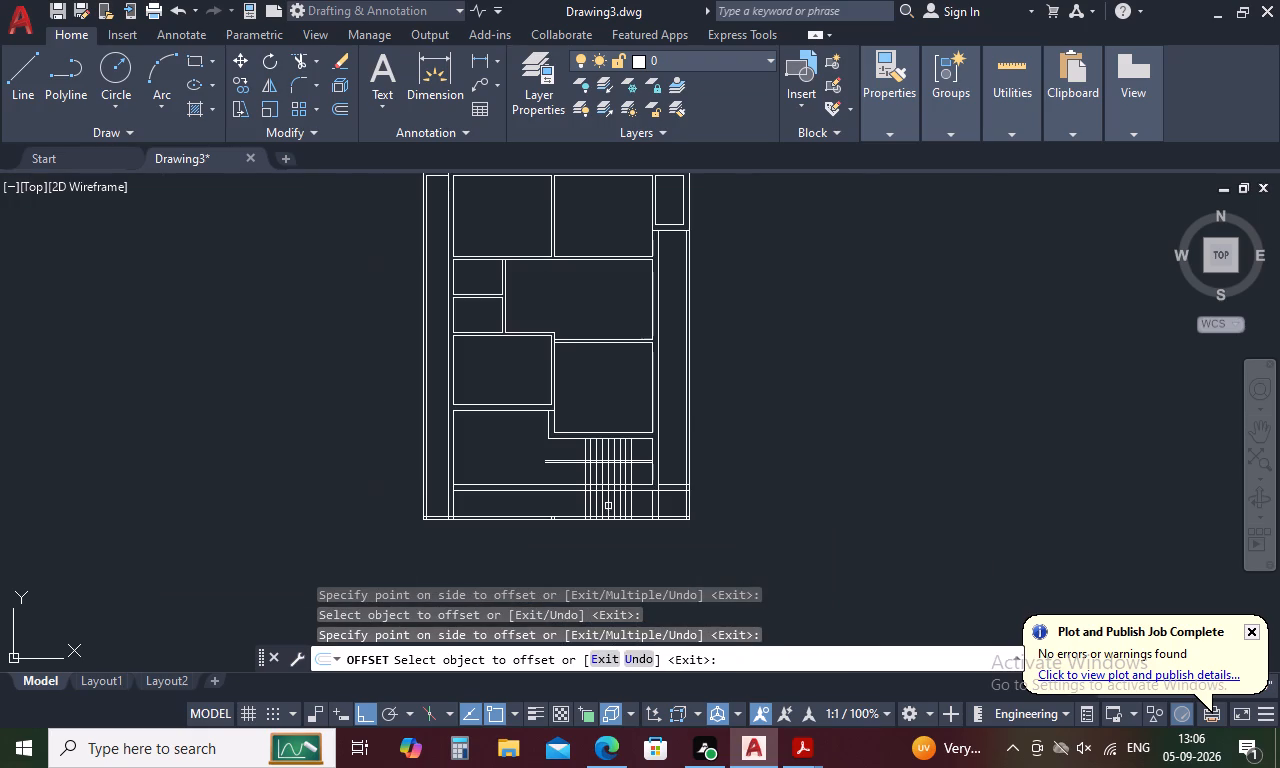
{"action": "scroll", "coordinate": [605, 495], "scroll_direction": "up", "scroll_amount": 2}
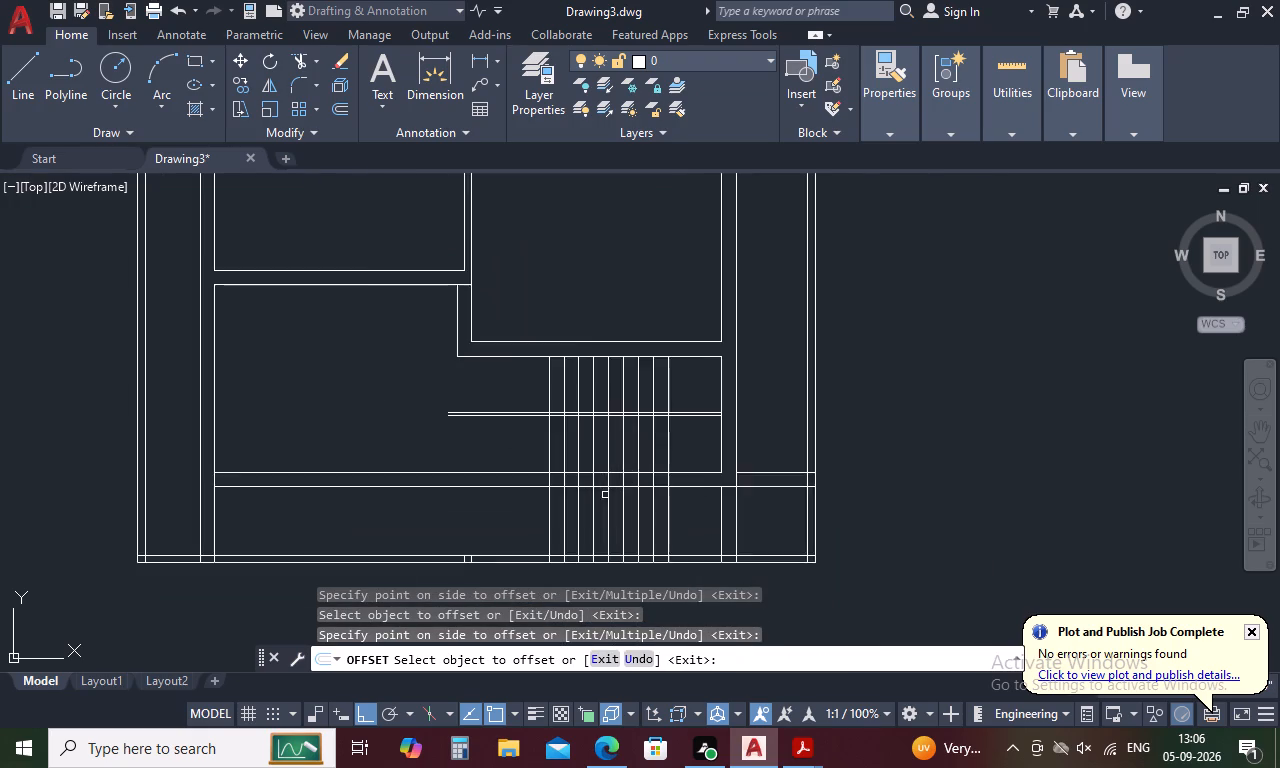
{"action": "scroll", "coordinate": [605, 495], "scroll_direction": "up", "scroll_amount": 1}
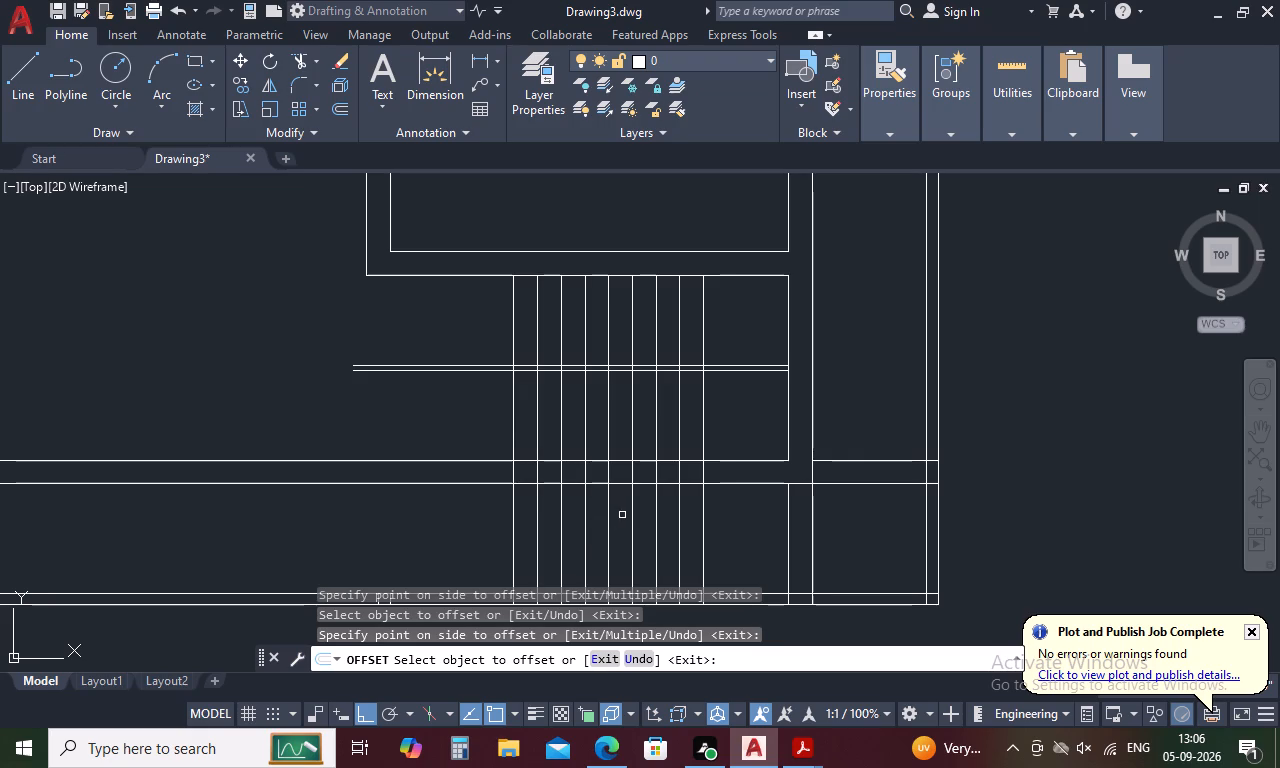
{"action": "left_click", "coordinate": [514, 416]}
{"action": "left_click", "coordinate": [472, 421]}
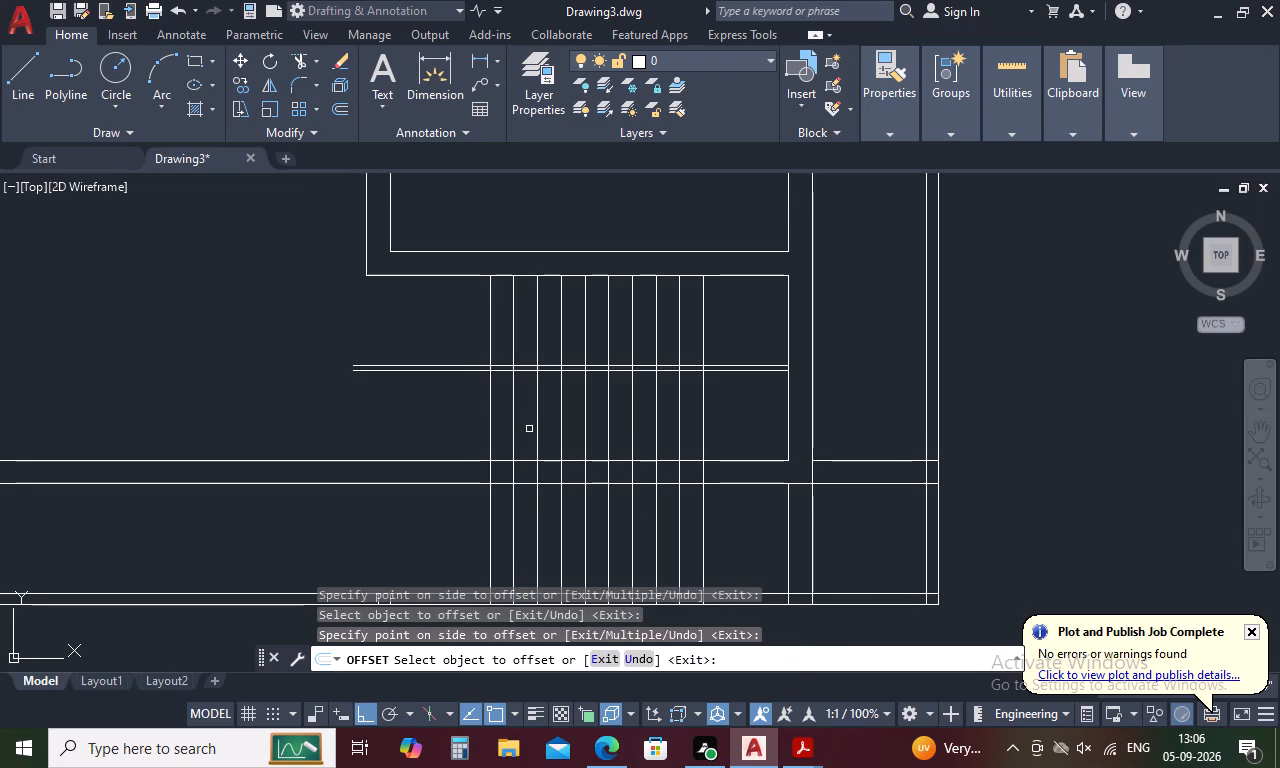
{"action": "key", "text": "Escape"}
Trim the paired horizontal stair lines where they extend left of the leftmost tread line.
{"action": "type", "text": "tr"}
{"action": "key", "text": "space"}
{"action": "left_click_drag", "start_coordinate": [421, 331], "coordinate": [405, 385]}
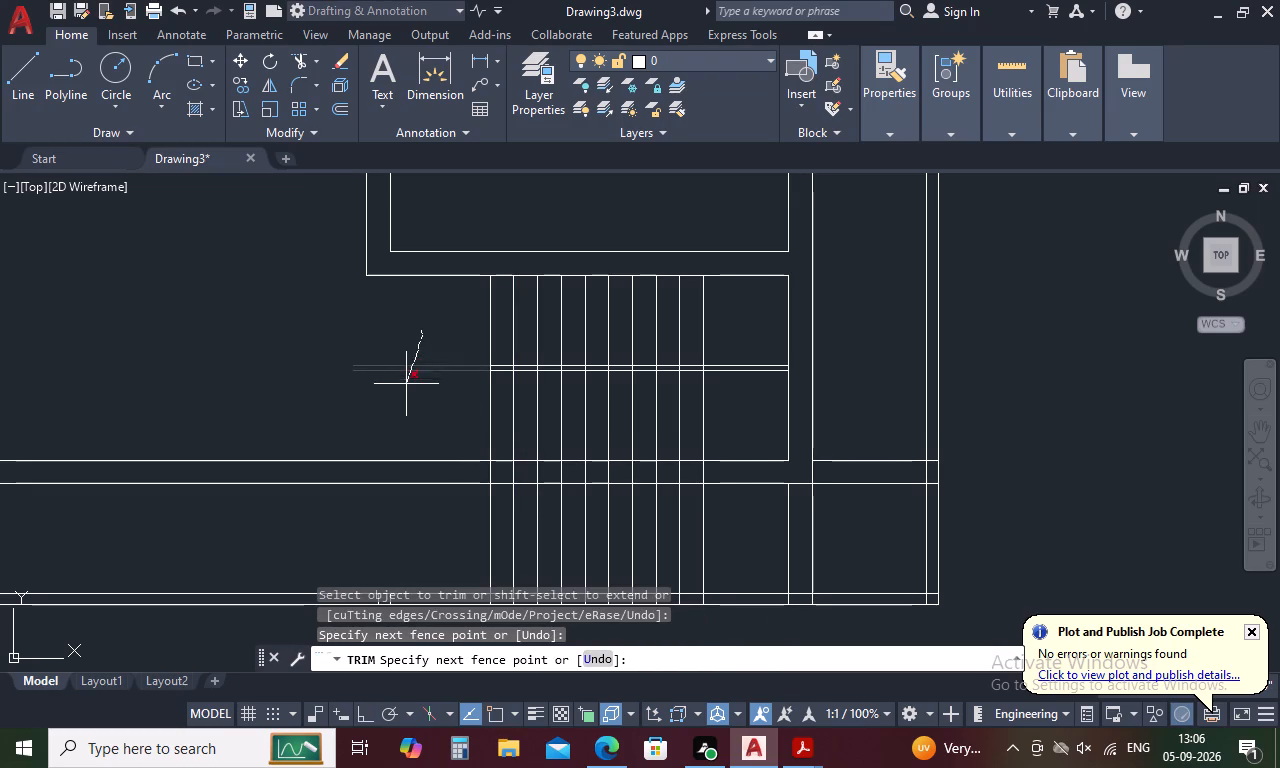
{"action": "left_click_drag", "start_coordinate": [405, 385], "coordinate": [405, 391]}
Trim away the tread lines below the 10" wall and all short vertical pieces between the bottom outline's two lines.
{"action": "left_click_drag", "start_coordinate": [739, 511], "coordinate": [471, 547]}
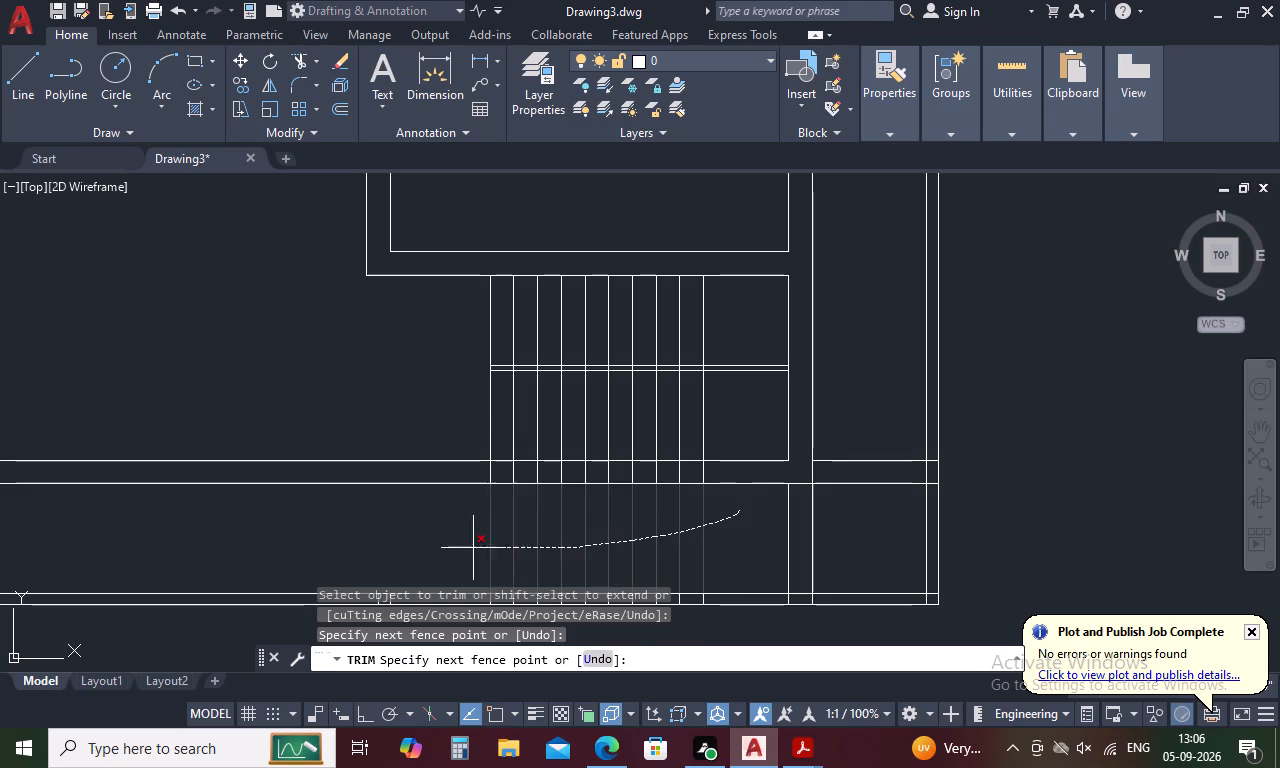
{"action": "left_click_drag", "start_coordinate": [471, 547], "coordinate": [461, 544]}
{"action": "scroll", "coordinate": [461, 537], "scroll_direction": "down", "scroll_amount": 3}
{"action": "scroll", "coordinate": [439, 563], "scroll_direction": "up", "scroll_amount": 4}
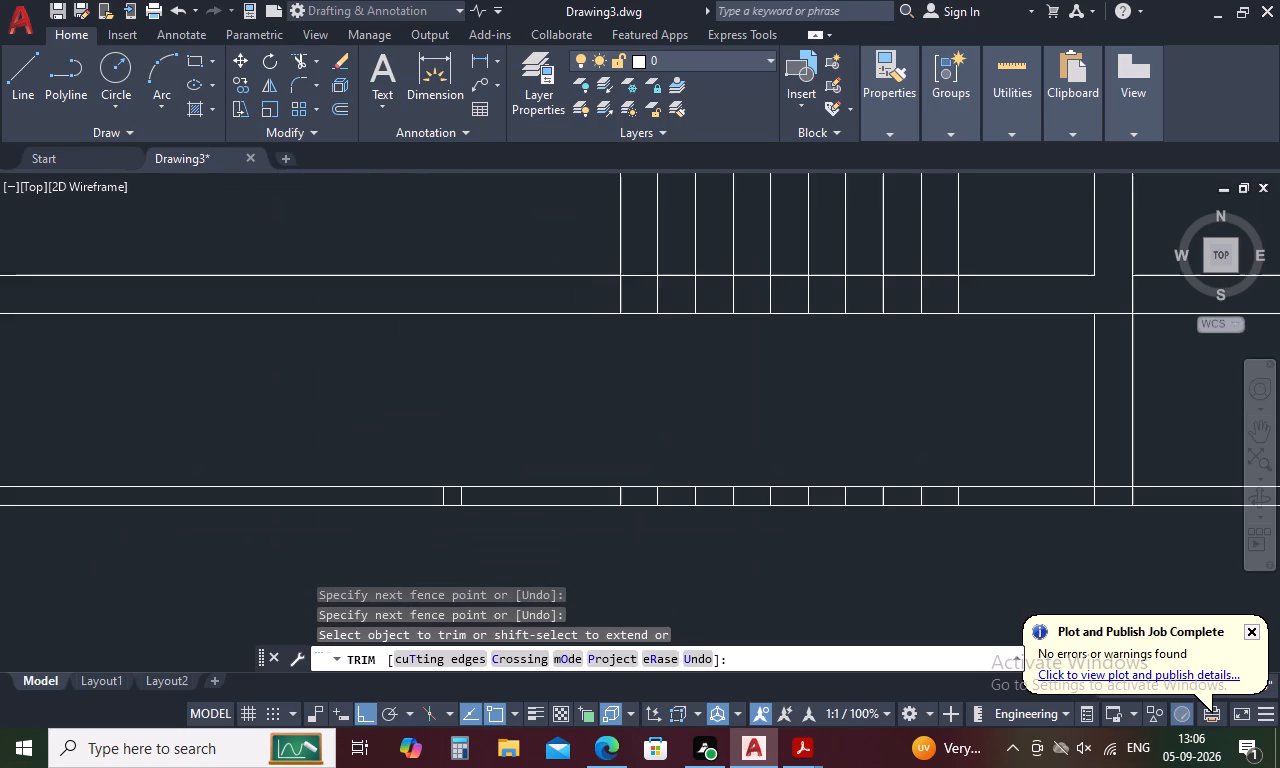
{"action": "left_click_drag", "start_coordinate": [472, 497], "coordinate": [422, 497]}
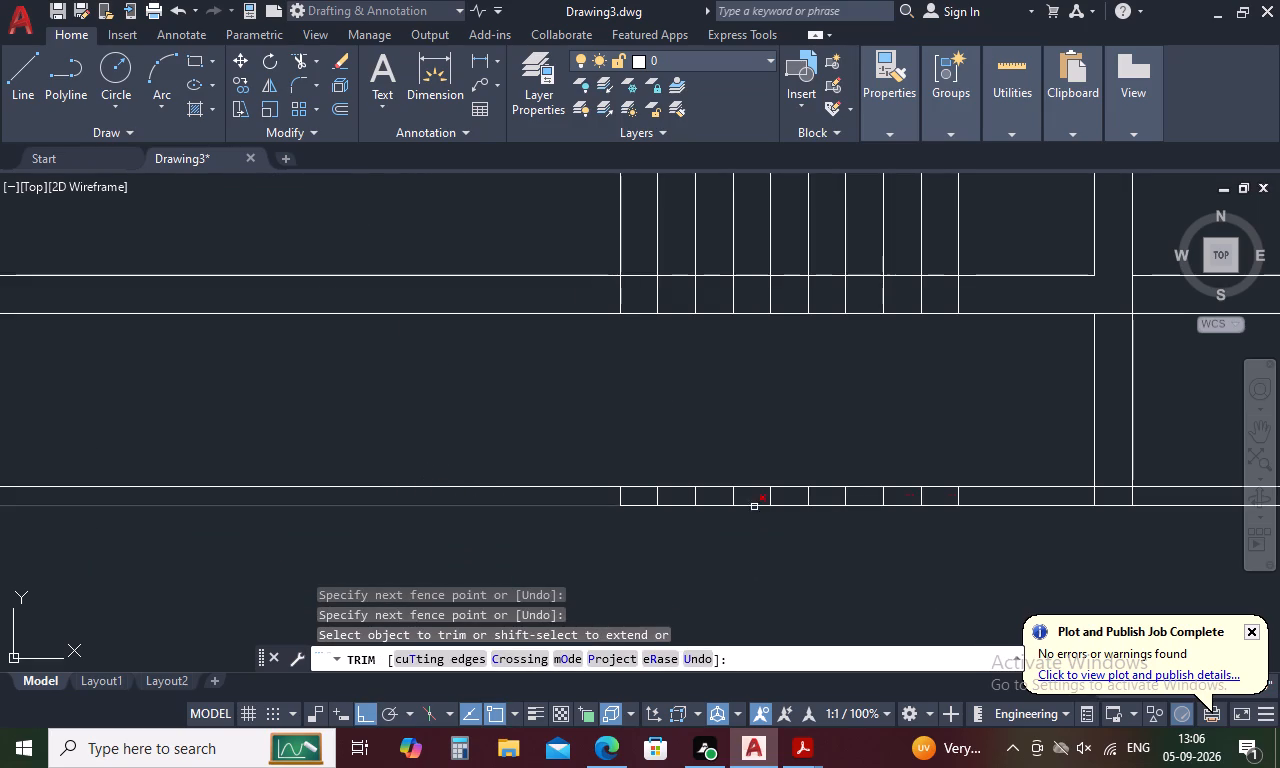
{"action": "left_click_drag", "start_coordinate": [973, 496], "coordinate": [804, 502]}
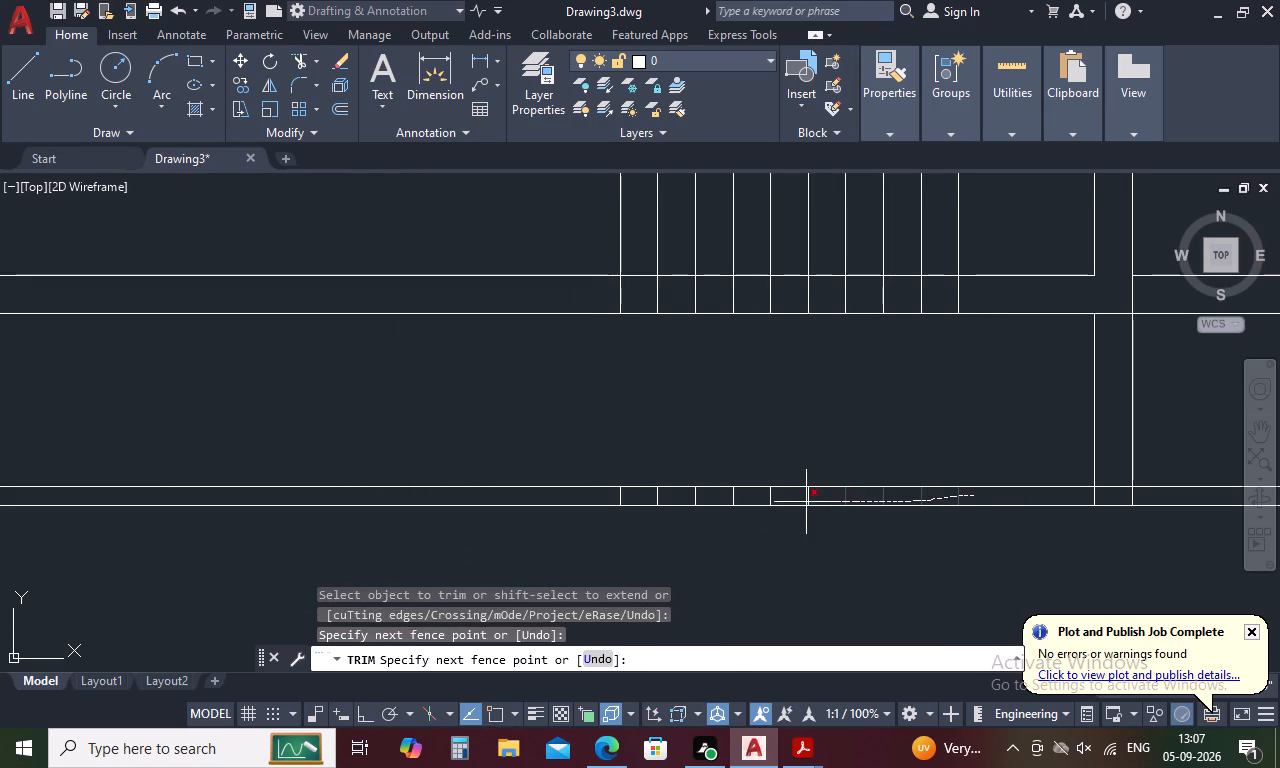
{"action": "left_click_drag", "start_coordinate": [804, 502], "coordinate": [606, 502]}
{"action": "scroll", "coordinate": [610, 499], "scroll_direction": "down", "scroll_amount": 2}
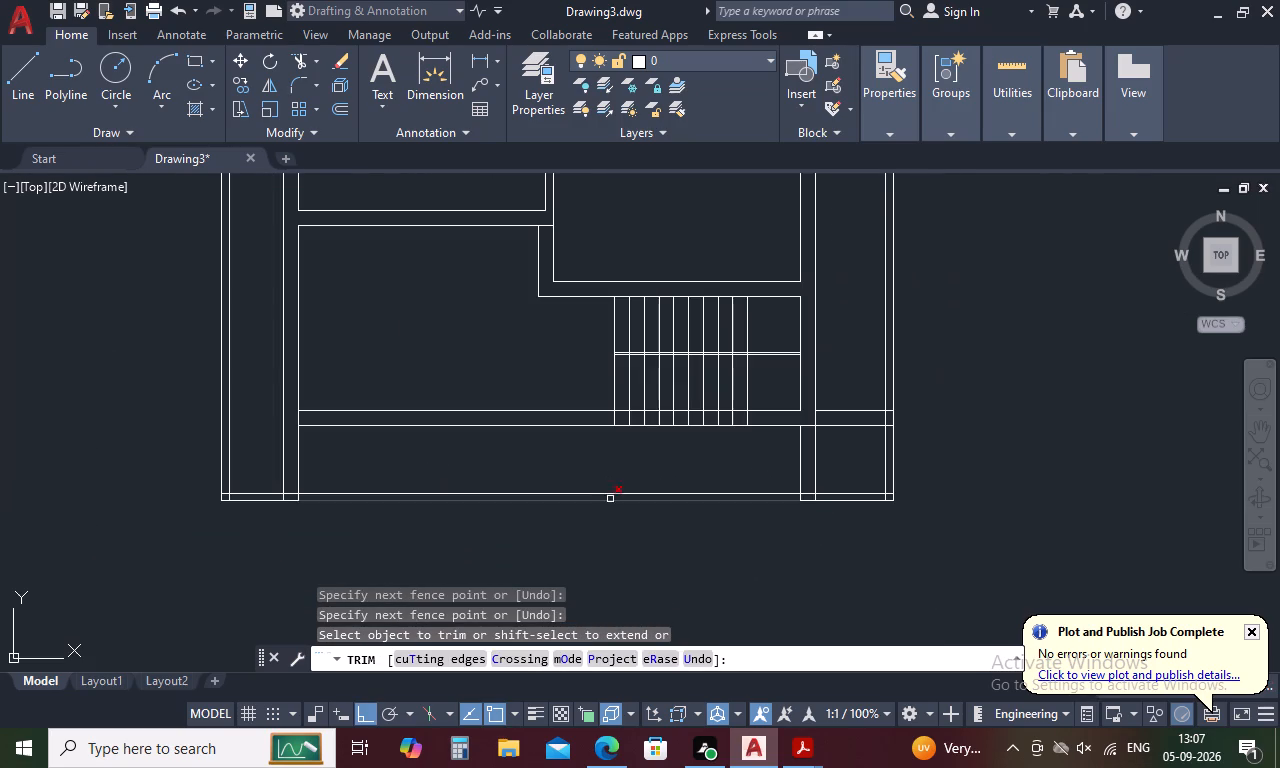
Trim the tread lines inside the thickness of the 10" horizontal wall, except the leftmost one.
{"action": "scroll", "coordinate": [750, 412], "scroll_direction": "up", "scroll_amount": 3}
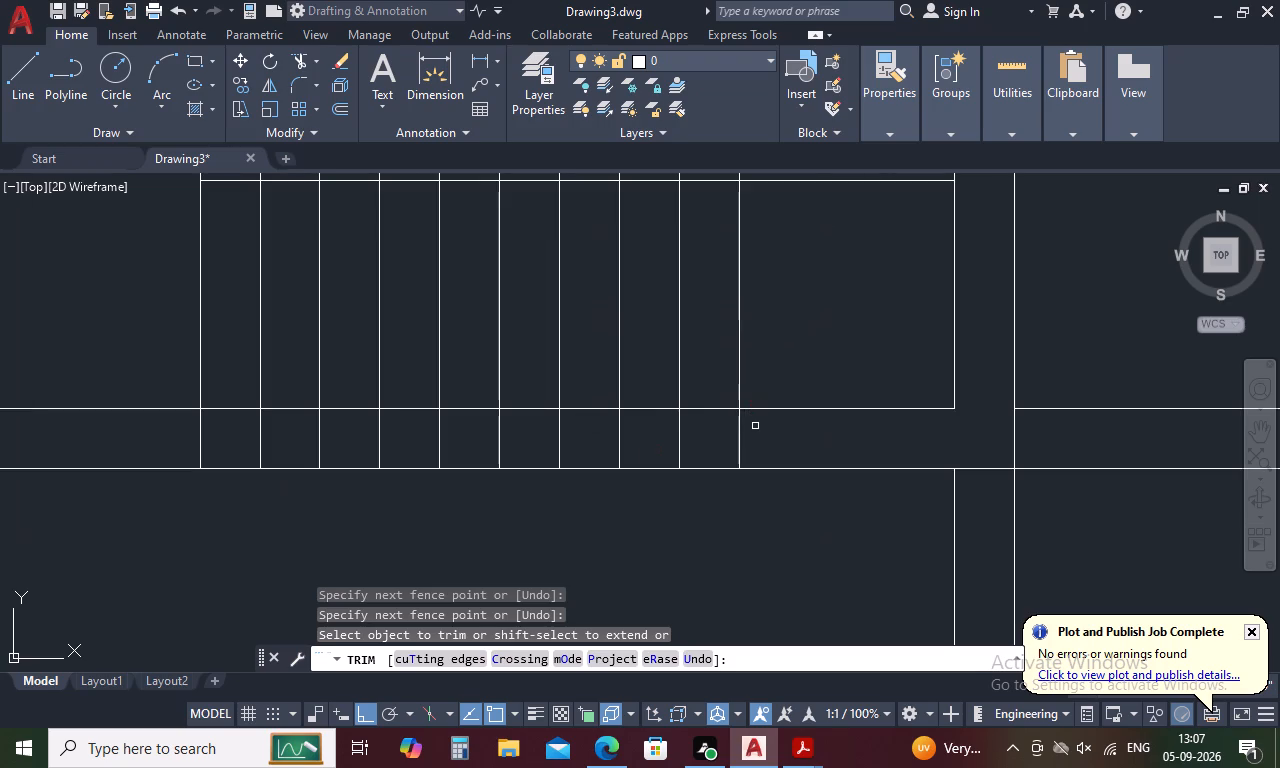
{"action": "scroll", "coordinate": [755, 426], "scroll_direction": "down", "scroll_amount": 2}
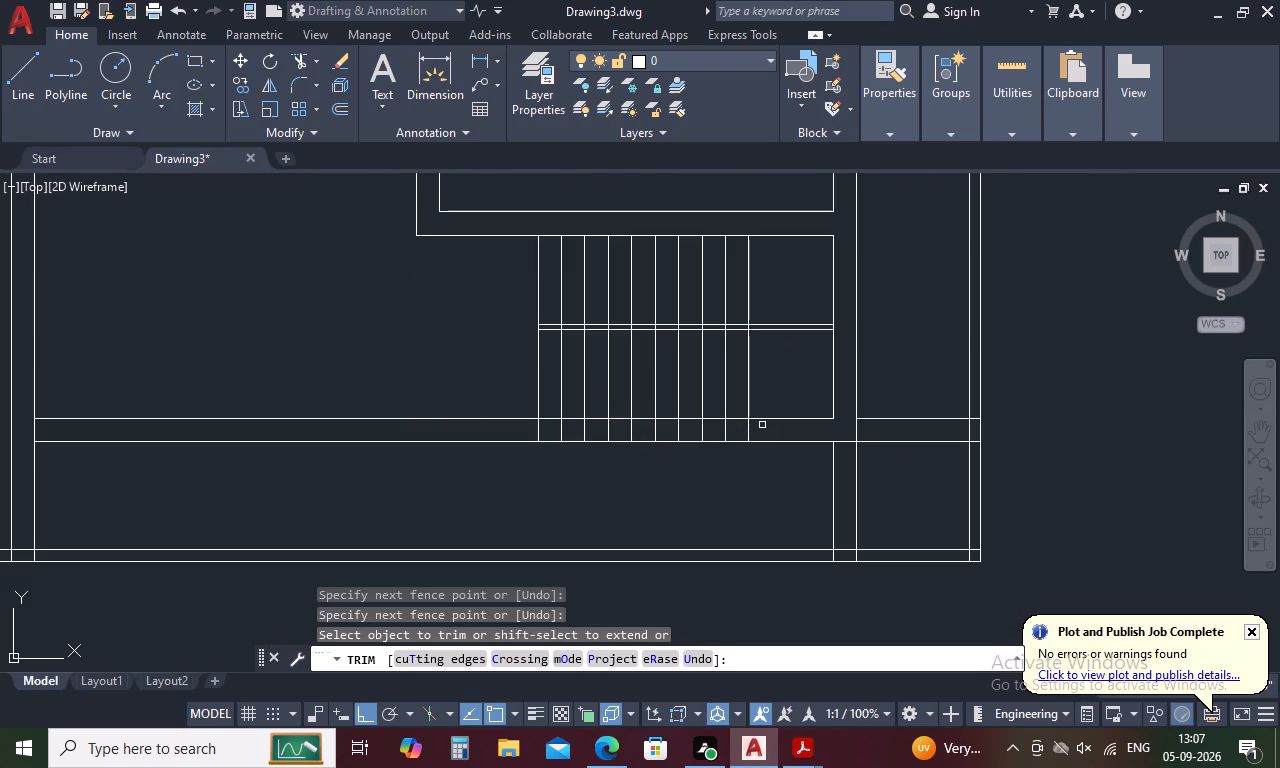
{"action": "left_click_drag", "start_coordinate": [761, 425], "coordinate": [561, 431]}
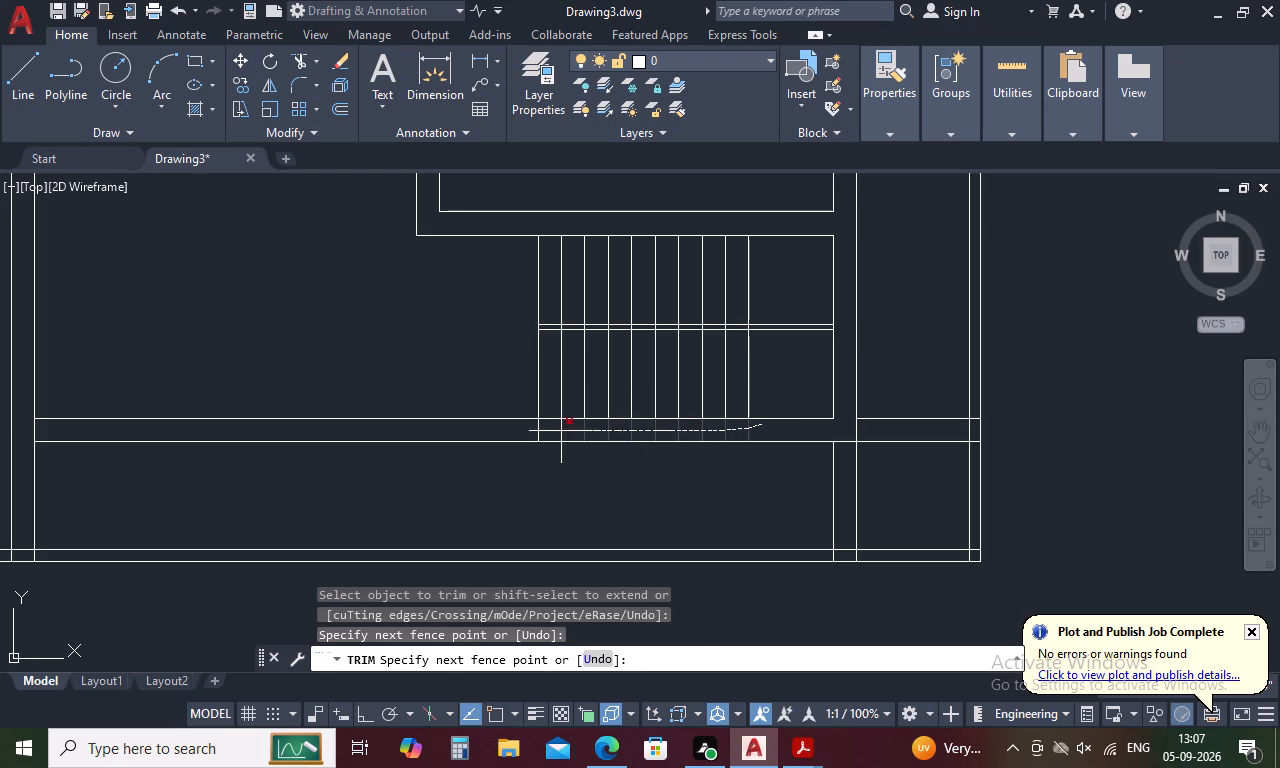
{"action": "left_click_drag", "start_coordinate": [561, 431], "coordinate": [554, 431]}
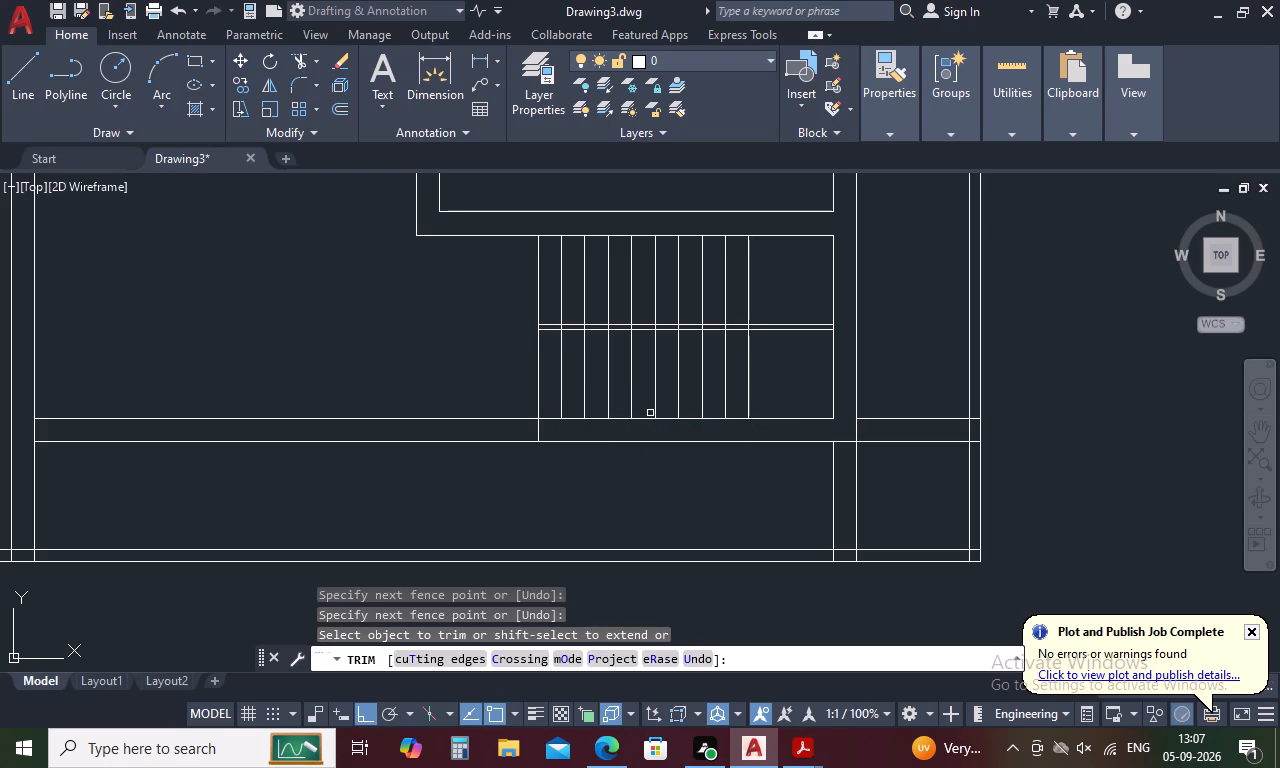
Trim the tread segments between the paired horizontal lines across the stair, keeping the leftmost tread line whole.
{"action": "scroll", "coordinate": [735, 285], "scroll_direction": "up", "scroll_amount": 3}
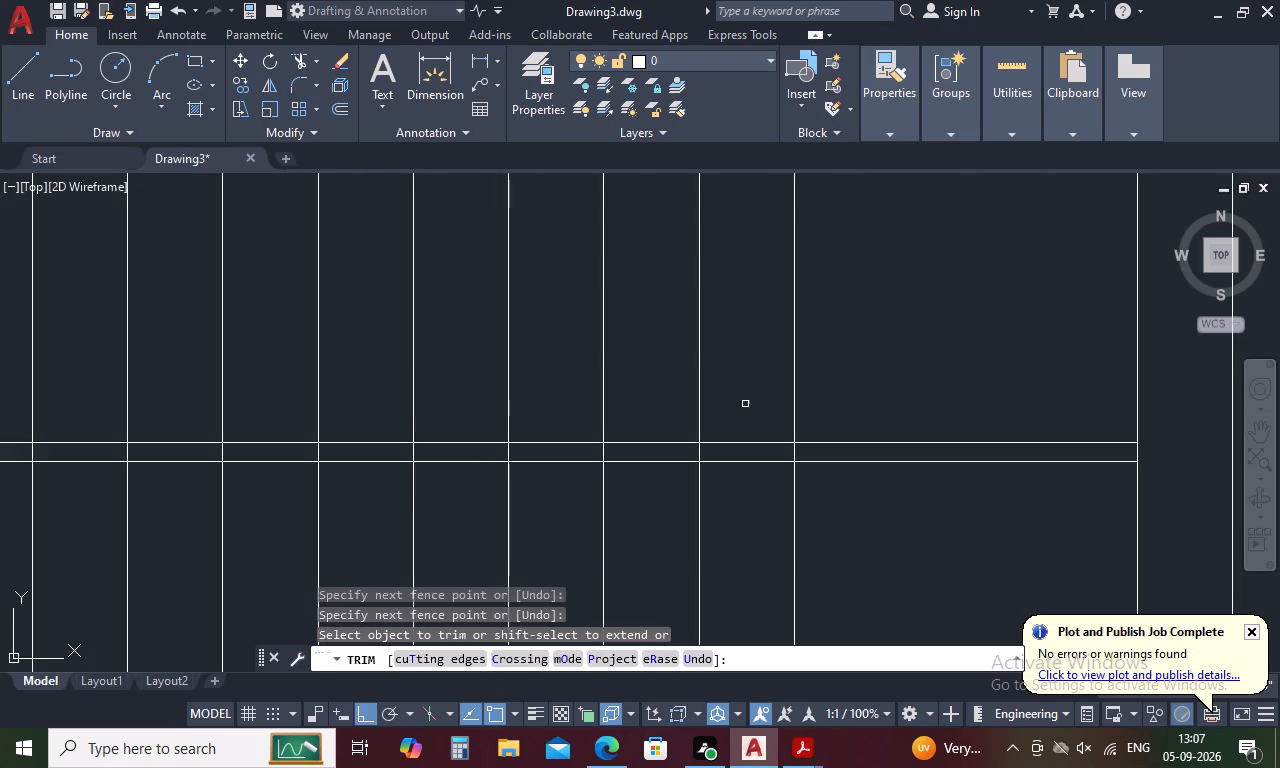
{"action": "left_click_drag", "start_coordinate": [802, 449], "coordinate": [631, 449]}
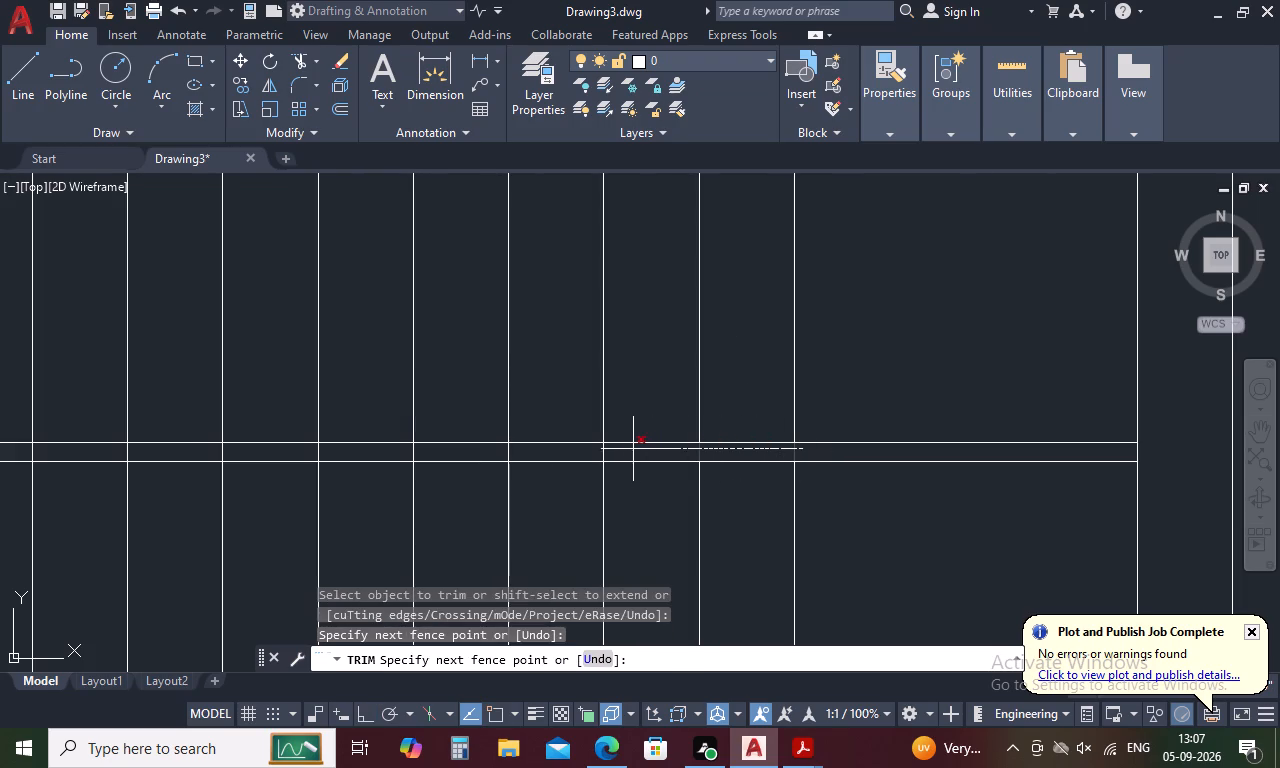
{"action": "left_click_drag", "start_coordinate": [631, 449], "coordinate": [615, 449]}
{"action": "scroll", "coordinate": [613, 449], "scroll_direction": "down", "scroll_amount": 1}
{"action": "left_click_drag", "start_coordinate": [613, 449], "coordinate": [566, 449]}
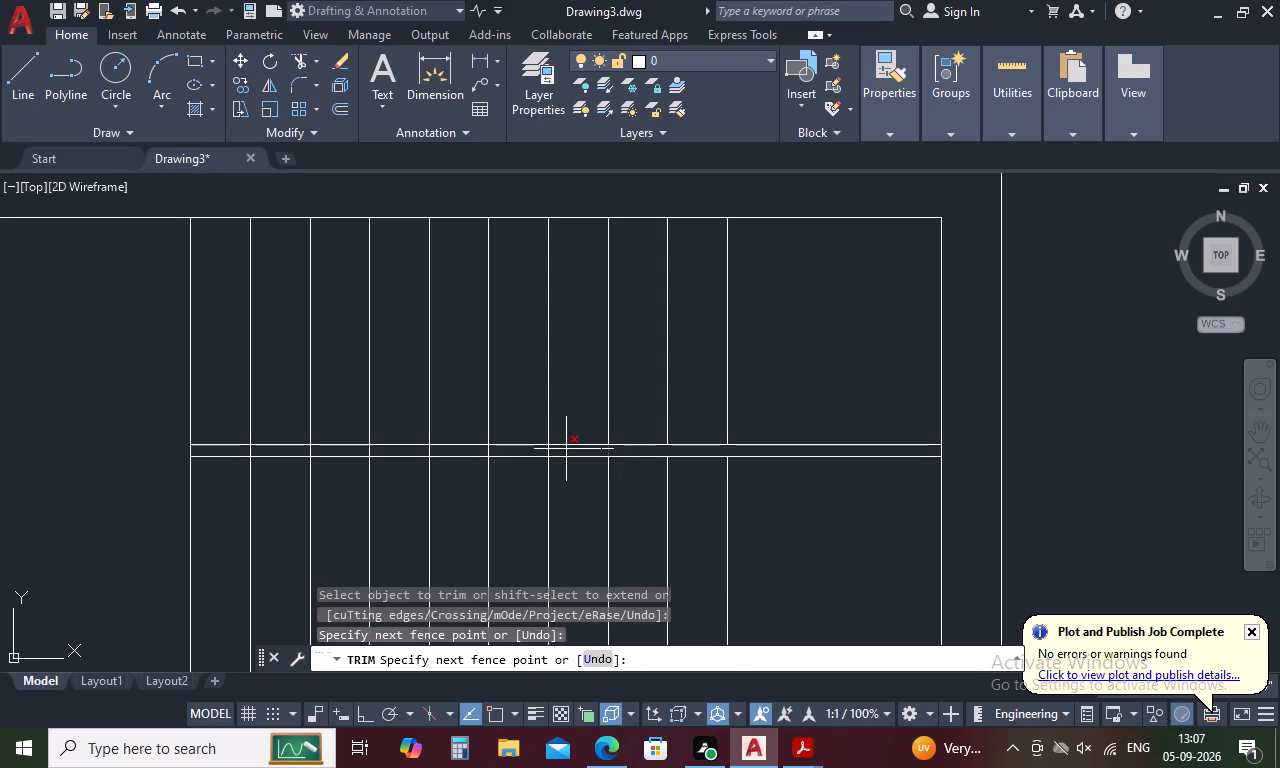
{"action": "left_click_drag", "start_coordinate": [566, 449], "coordinate": [302, 454]}
{"action": "left_click_drag", "start_coordinate": [302, 454], "coordinate": [209, 454]}
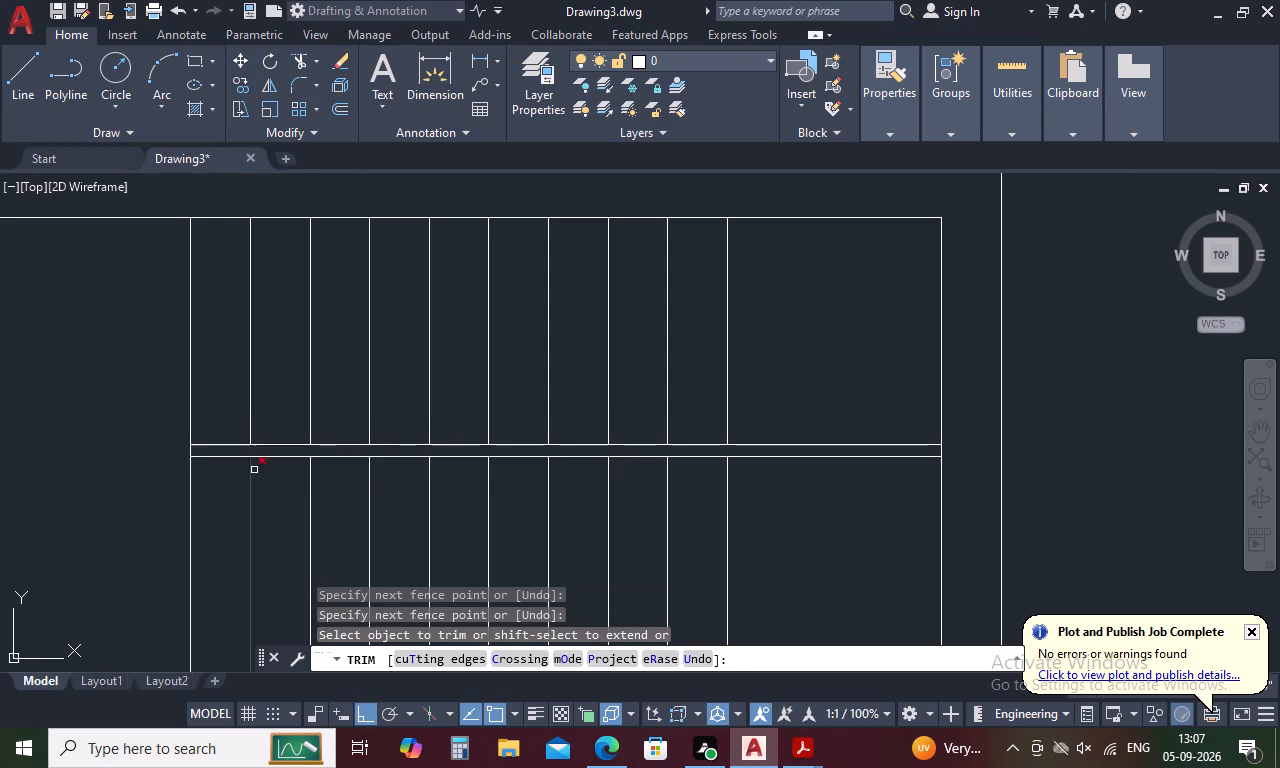
{"action": "key", "text": "space"}
{"action": "key", "text": "Escape"}
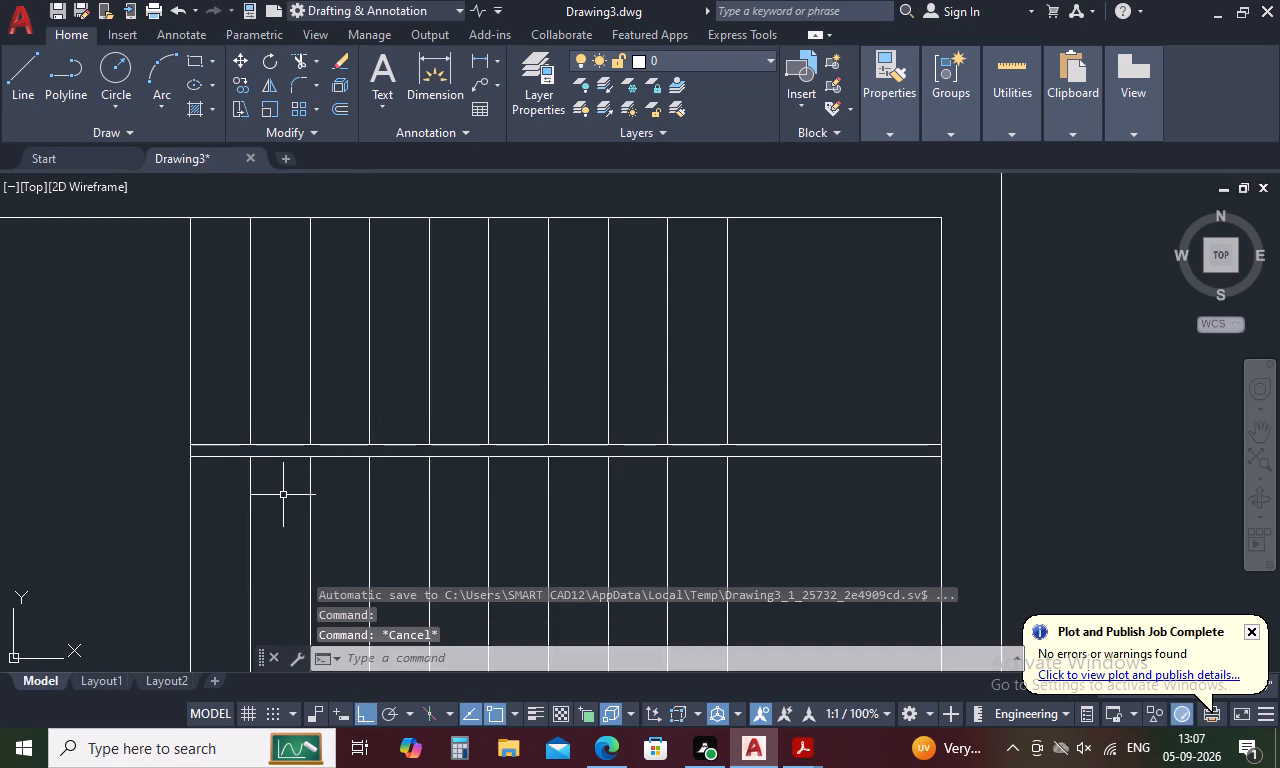
Offset the stair's leftmost tread line 10" to the left.
{"action": "key", "text": "o"}
{"action": "key", "text": "space"}
{"action": "key", "text": "space"}
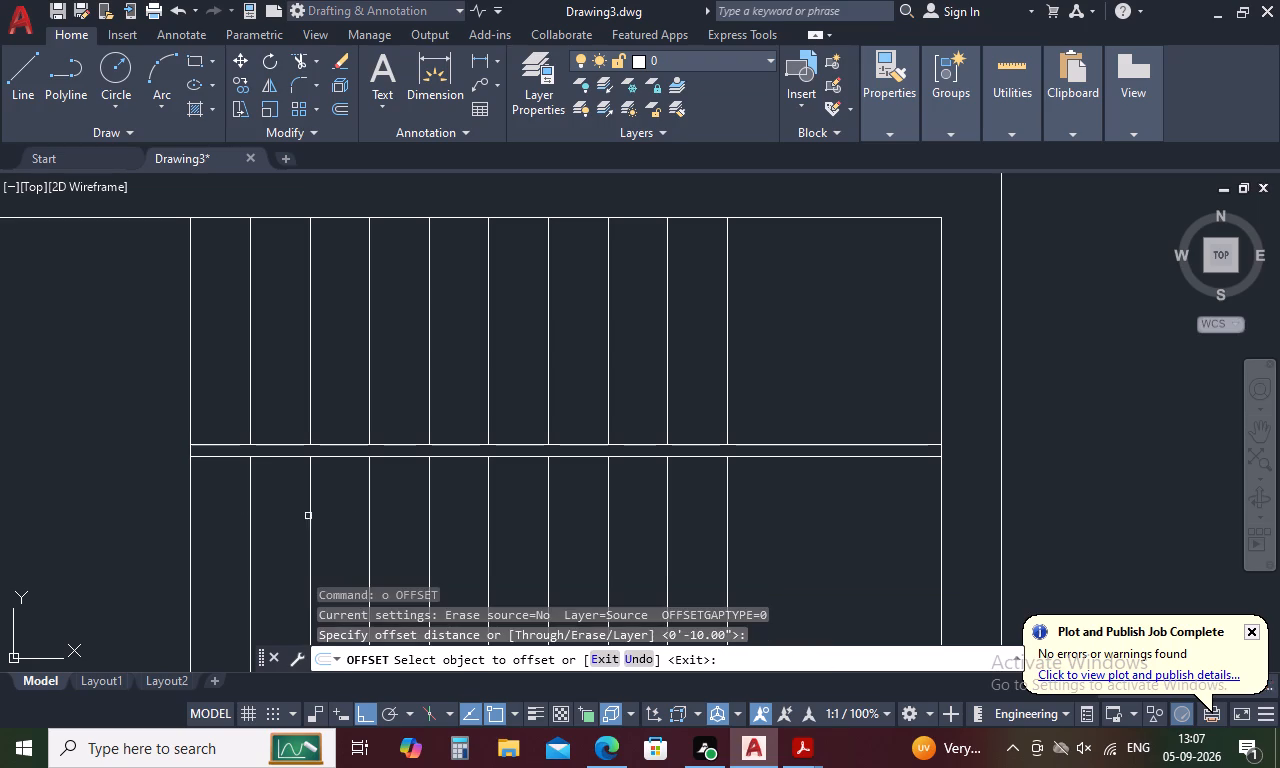
{"action": "left_click", "coordinate": [192, 501]}
{"action": "left_click", "coordinate": [152, 501]}
{"action": "scroll", "coordinate": [214, 462], "scroll_direction": "down", "scroll_amount": 3}
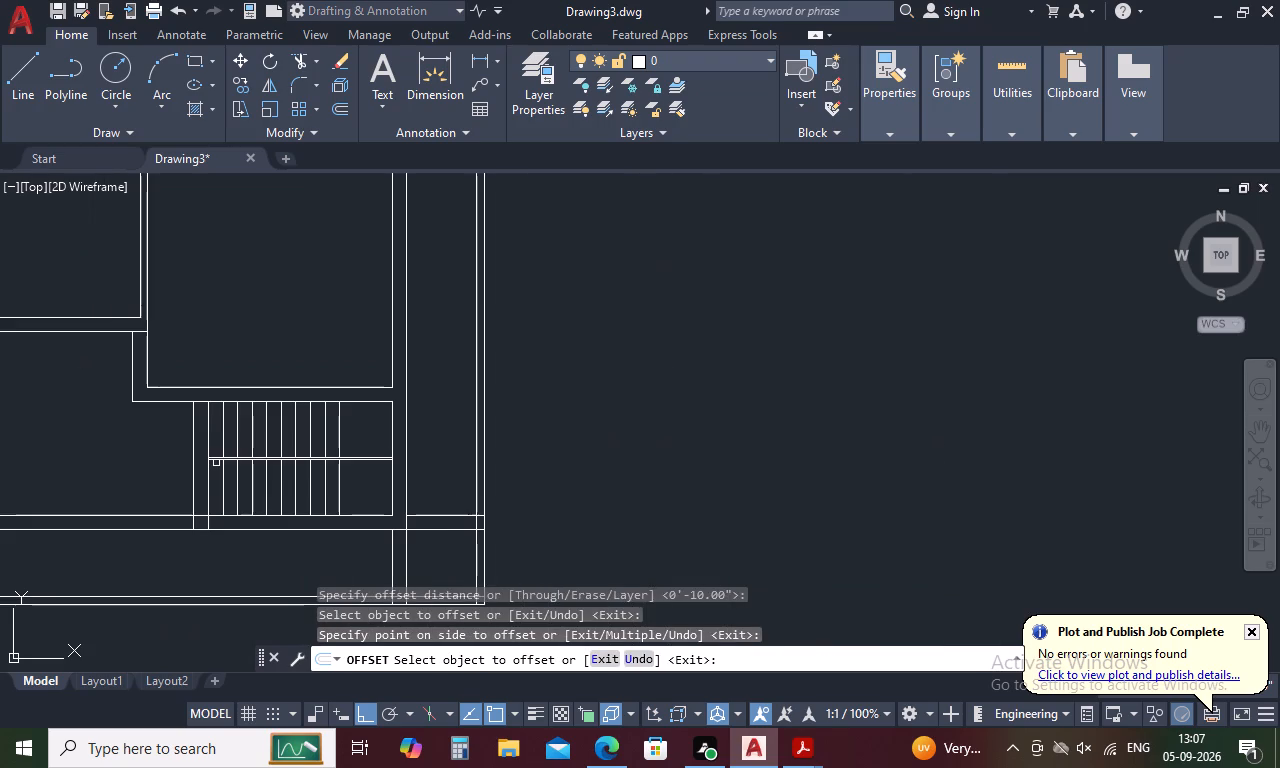
{"action": "key", "text": "Escape"}
Trim the new offset line above the 10" wall, the tread line inside it, and both wall lines left of the offset line.
{"action": "type", "text": "tr"}
{"action": "key", "text": "space"}
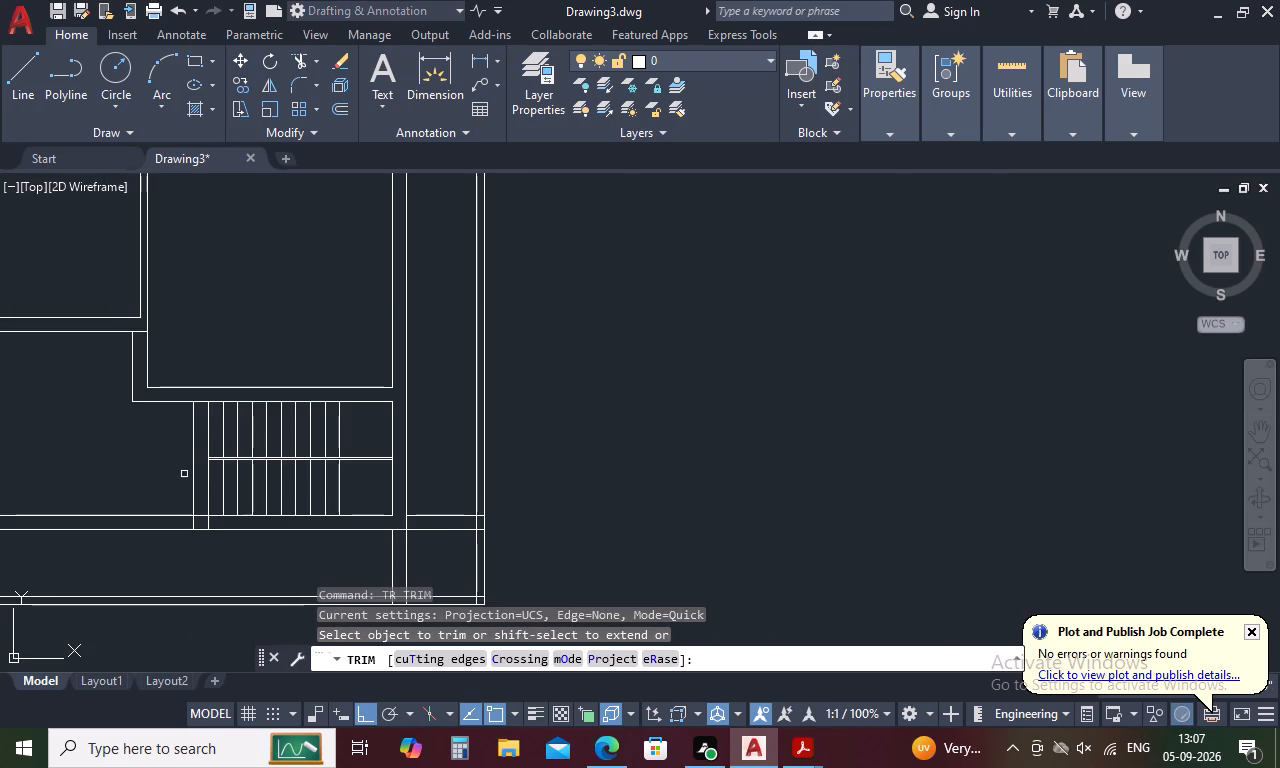
{"action": "left_click", "coordinate": [192, 467]}
{"action": "left_click", "coordinate": [209, 523]}
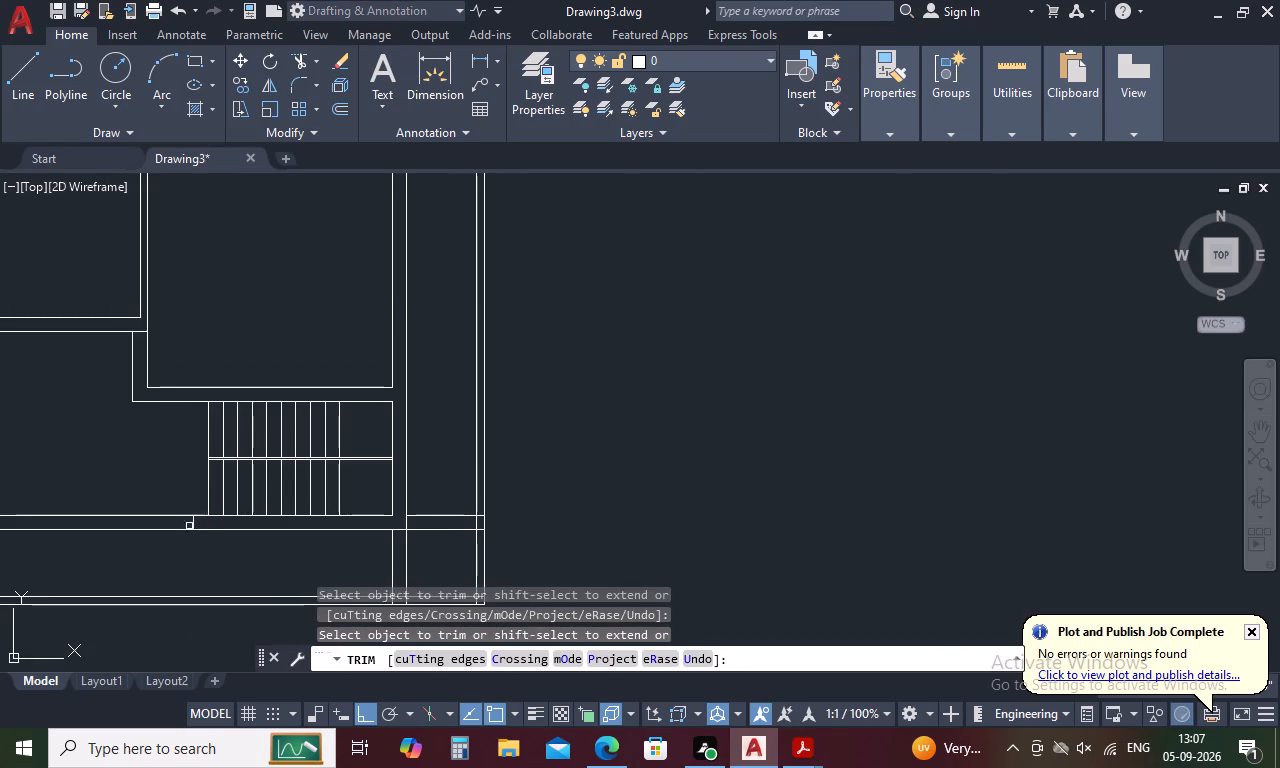
{"action": "left_click_drag", "start_coordinate": [148, 506], "coordinate": [146, 530]}
{"action": "left_click", "coordinate": [167, 529]}
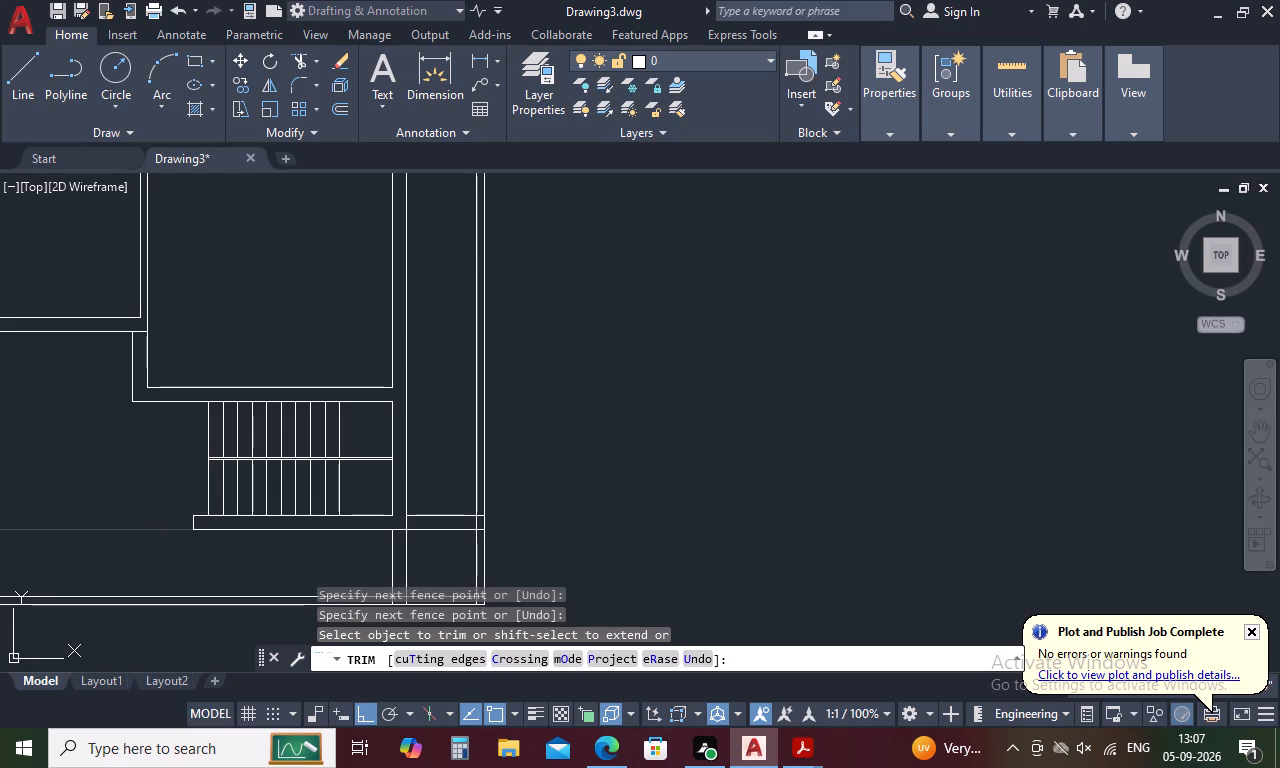
Trim the stair wall's lines across the right-hand passage and the paired vertical lines running from that wall down to the bottom outline.
{"action": "scroll", "coordinate": [523, 490], "scroll_direction": "down", "scroll_amount": 2}
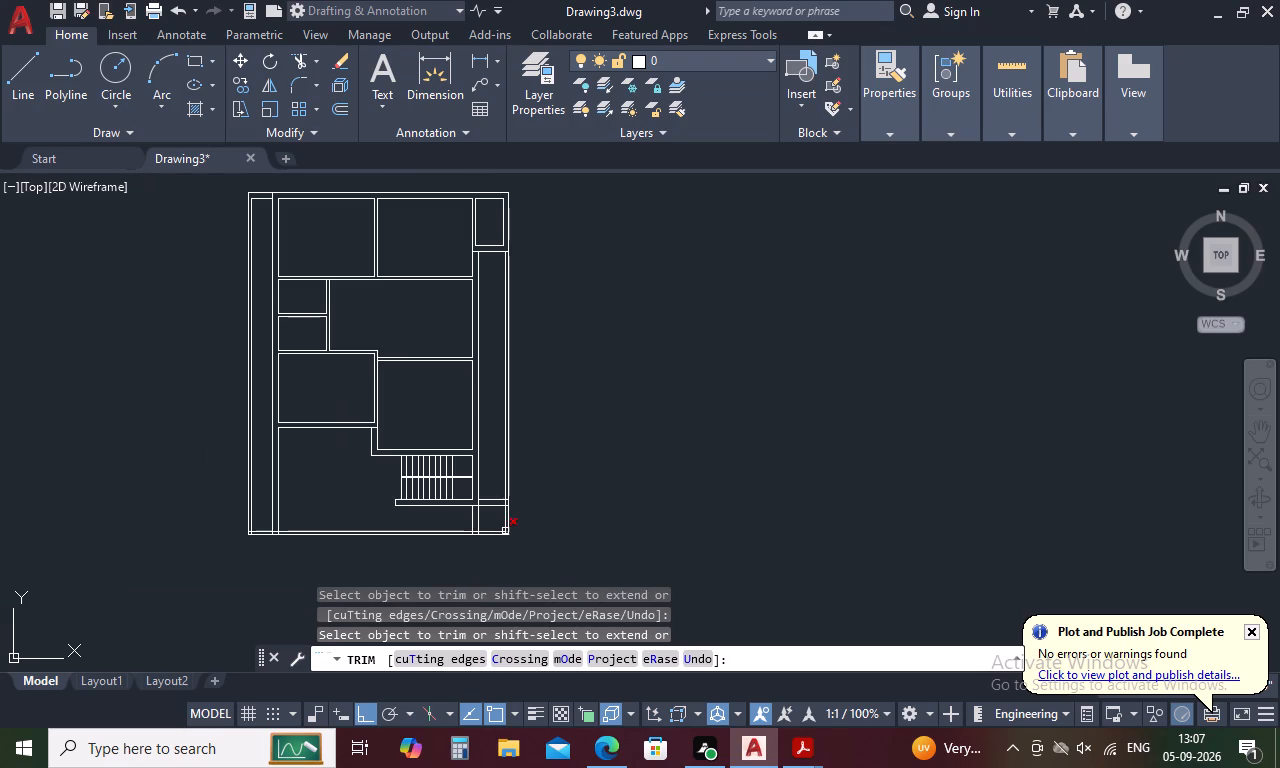
{"action": "scroll", "coordinate": [475, 504], "scroll_direction": "up", "scroll_amount": 2}
{"action": "left_click_drag", "start_coordinate": [521, 480], "coordinate": [518, 520]}
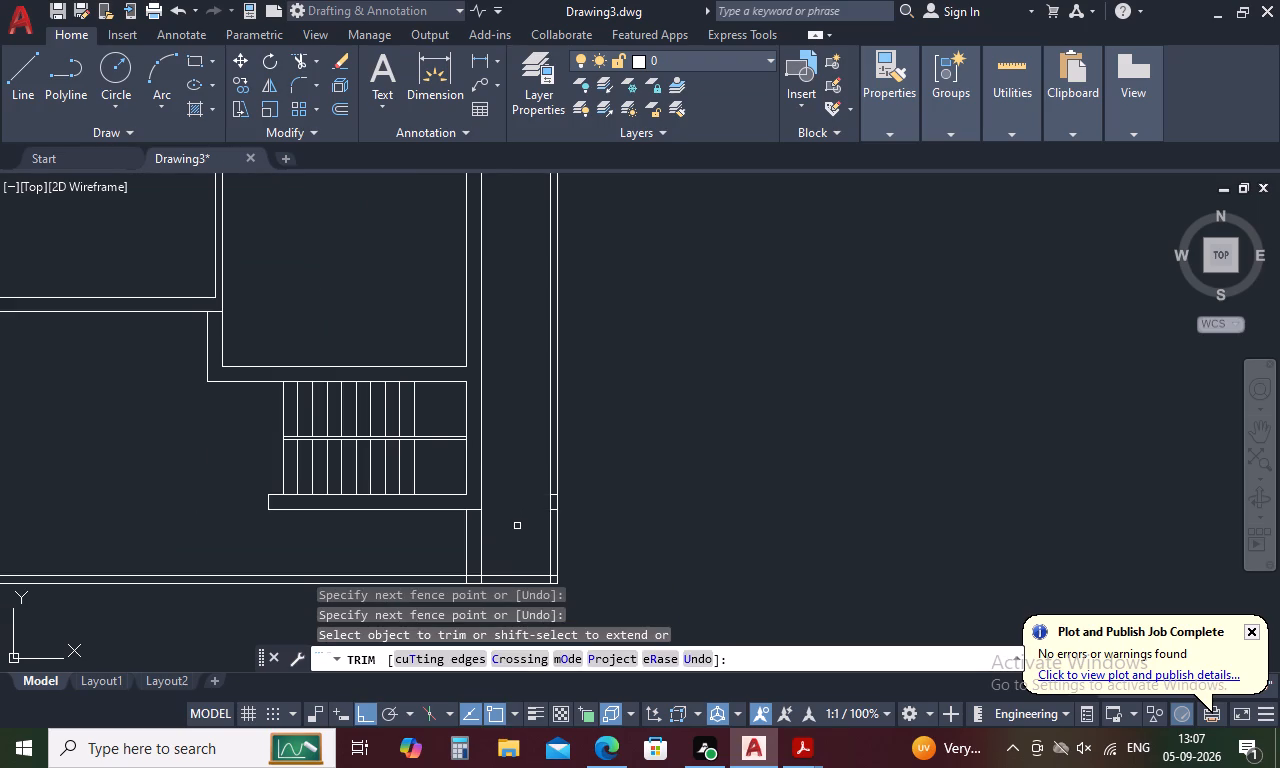
{"action": "left_click_drag", "start_coordinate": [516, 526], "coordinate": [440, 534]}
Trim the leftover stubs inside the bottom and right outline walls and clean up their bottom-right corner.
{"action": "scroll", "coordinate": [464, 570], "scroll_direction": "up", "scroll_amount": 3}
{"action": "scroll", "coordinate": [472, 547], "scroll_direction": "down", "scroll_amount": 4}
{"action": "scroll", "coordinate": [471, 575], "scroll_direction": "up", "scroll_amount": 3}
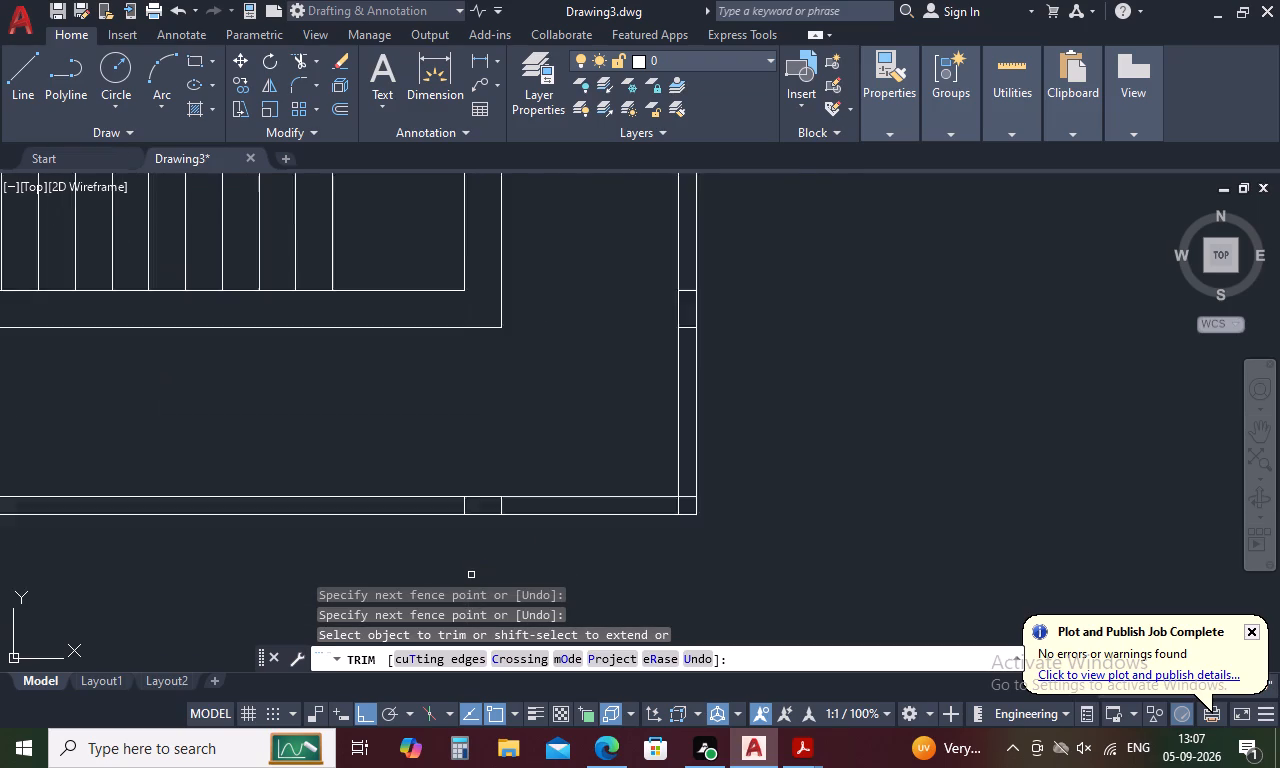
{"action": "scroll", "coordinate": [471, 575], "scroll_direction": "up", "scroll_amount": 1}
{"action": "left_click_drag", "start_coordinate": [528, 467], "coordinate": [421, 467]}
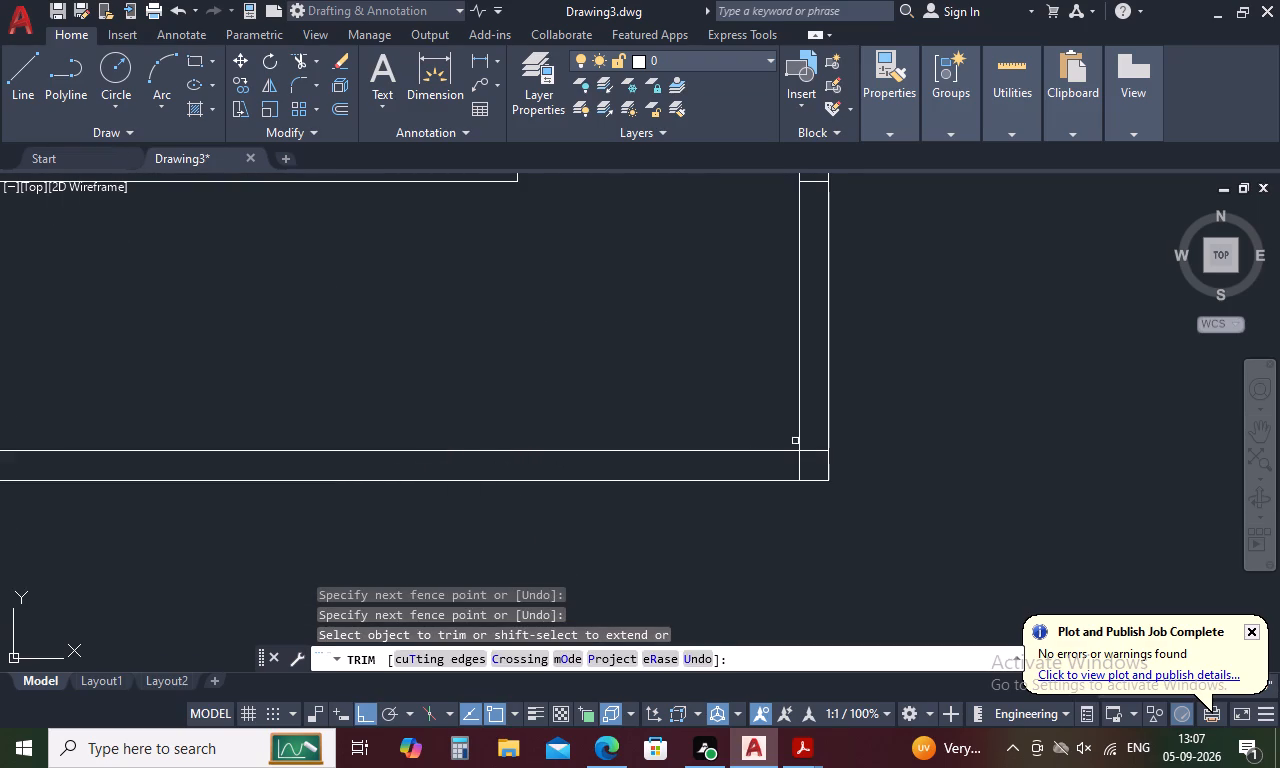
{"action": "left_click_drag", "start_coordinate": [812, 439], "coordinate": [787, 470]}
{"action": "scroll", "coordinate": [785, 464], "scroll_direction": "down", "scroll_amount": 4}
{"action": "scroll", "coordinate": [785, 403], "scroll_direction": "up", "scroll_amount": 4}
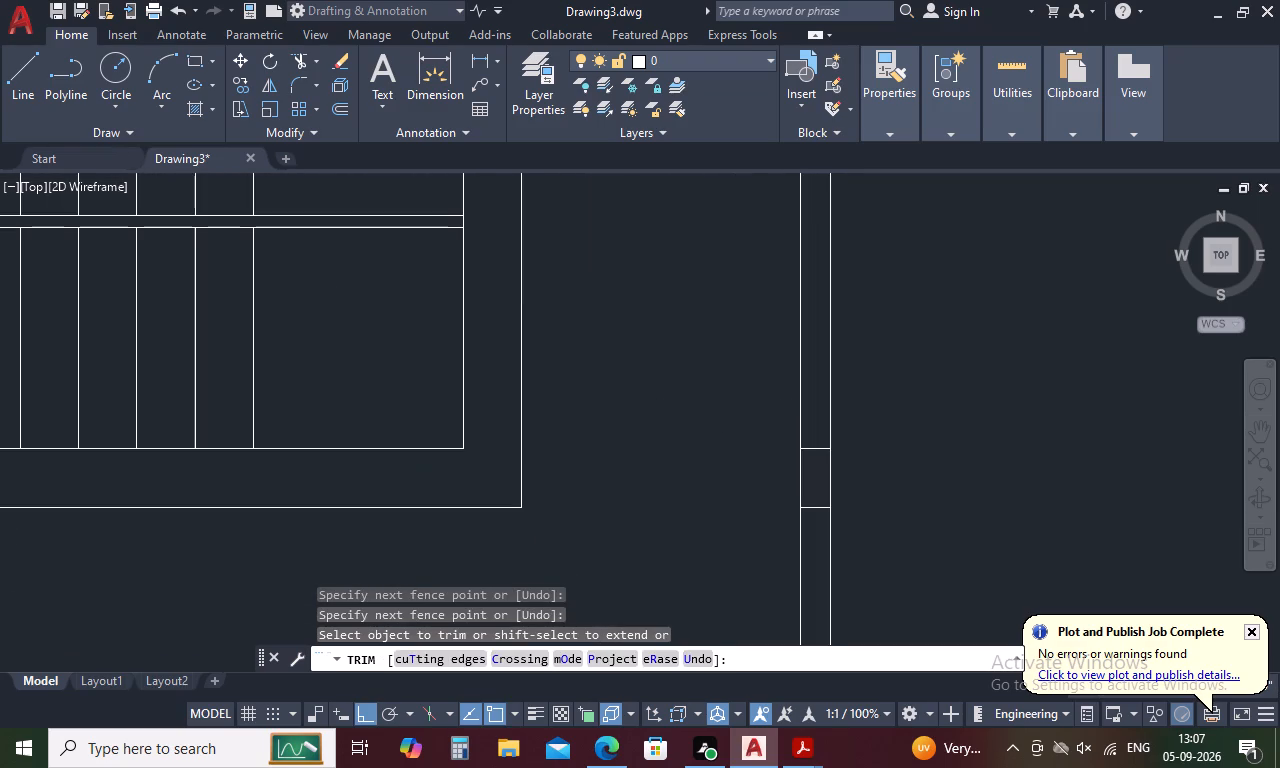
{"action": "left_click_drag", "start_coordinate": [818, 436], "coordinate": [818, 517]}
Trim the overlapping lines at the outline's bottom-left corner and the left vertical wall's stubs inside the bottom outline wall.
{"action": "scroll", "coordinate": [818, 502], "scroll_direction": "down", "scroll_amount": 4}
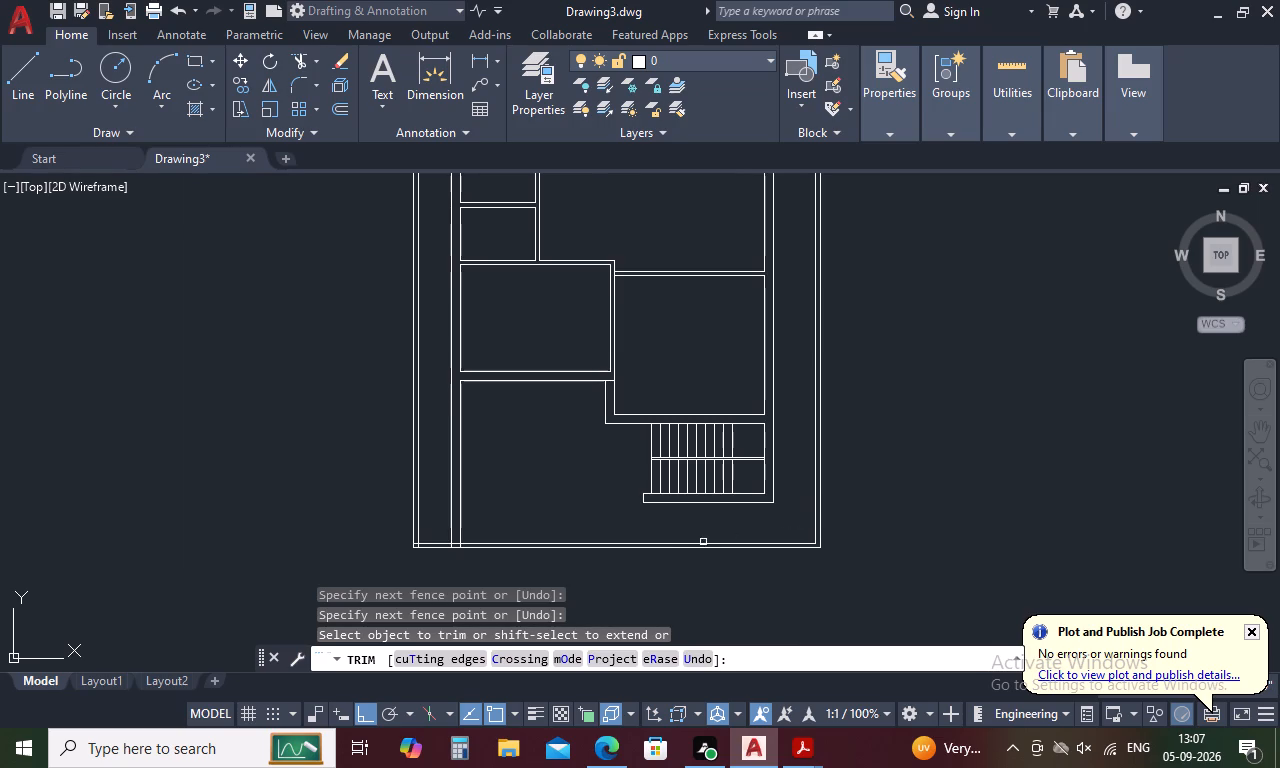
{"action": "scroll", "coordinate": [419, 555], "scroll_direction": "up", "scroll_amount": 3}
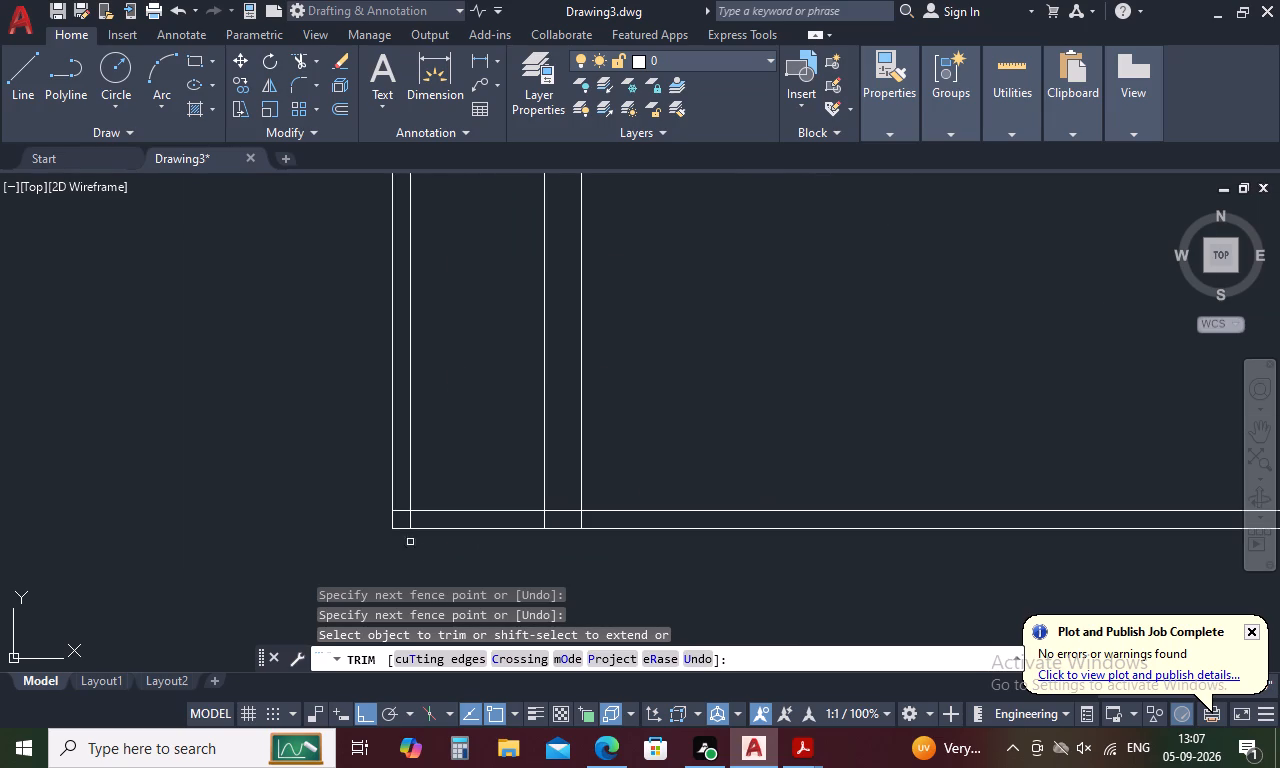
{"action": "left_click_drag", "start_coordinate": [401, 504], "coordinate": [421, 523]}
{"action": "left_click_drag", "start_coordinate": [598, 519], "coordinate": [518, 520]}
{"action": "scroll", "coordinate": [517, 519], "scroll_direction": "down", "scroll_amount": 3}
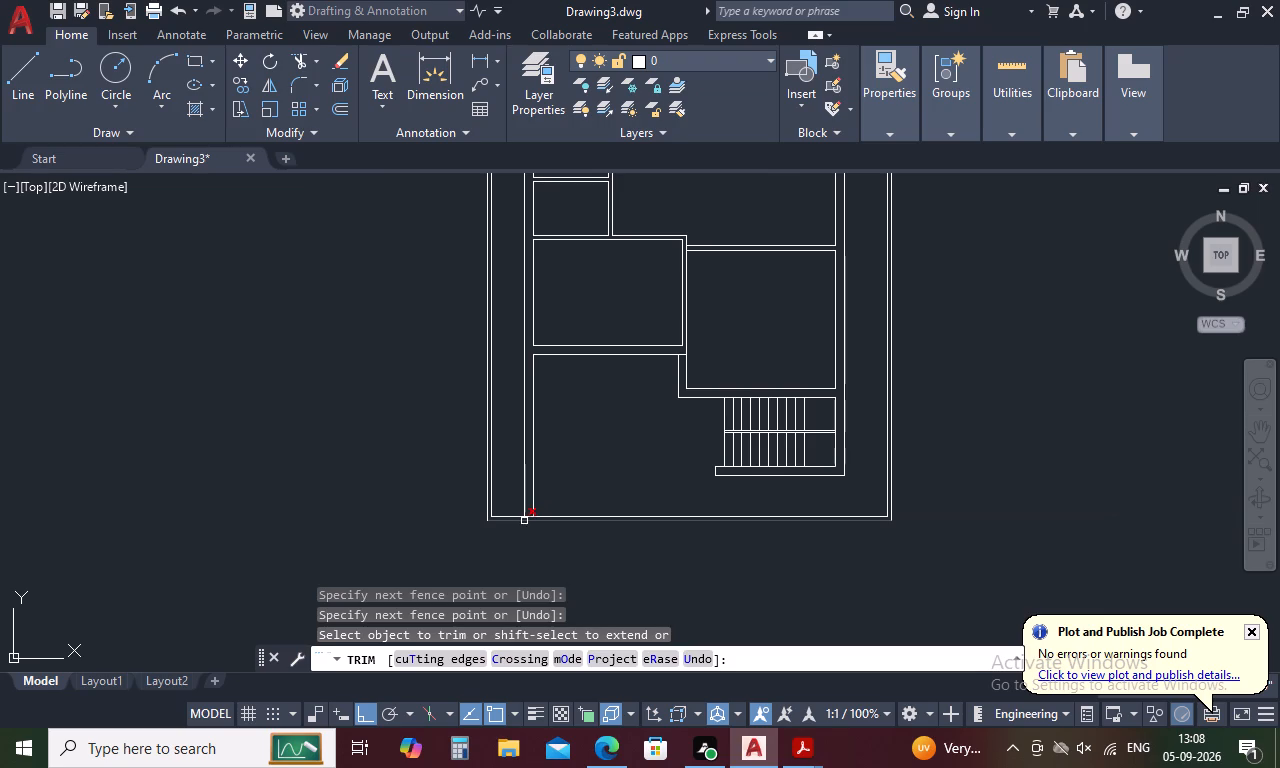
{"action": "key", "text": "Escape"}
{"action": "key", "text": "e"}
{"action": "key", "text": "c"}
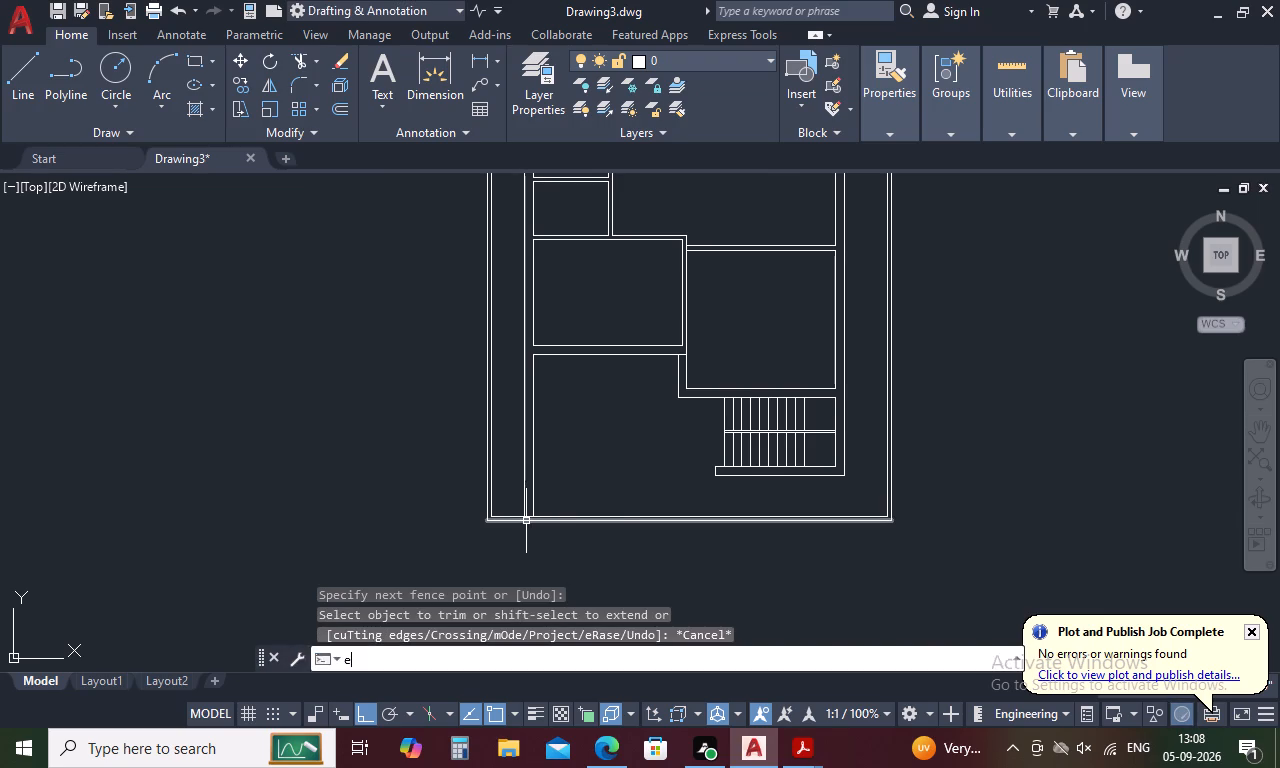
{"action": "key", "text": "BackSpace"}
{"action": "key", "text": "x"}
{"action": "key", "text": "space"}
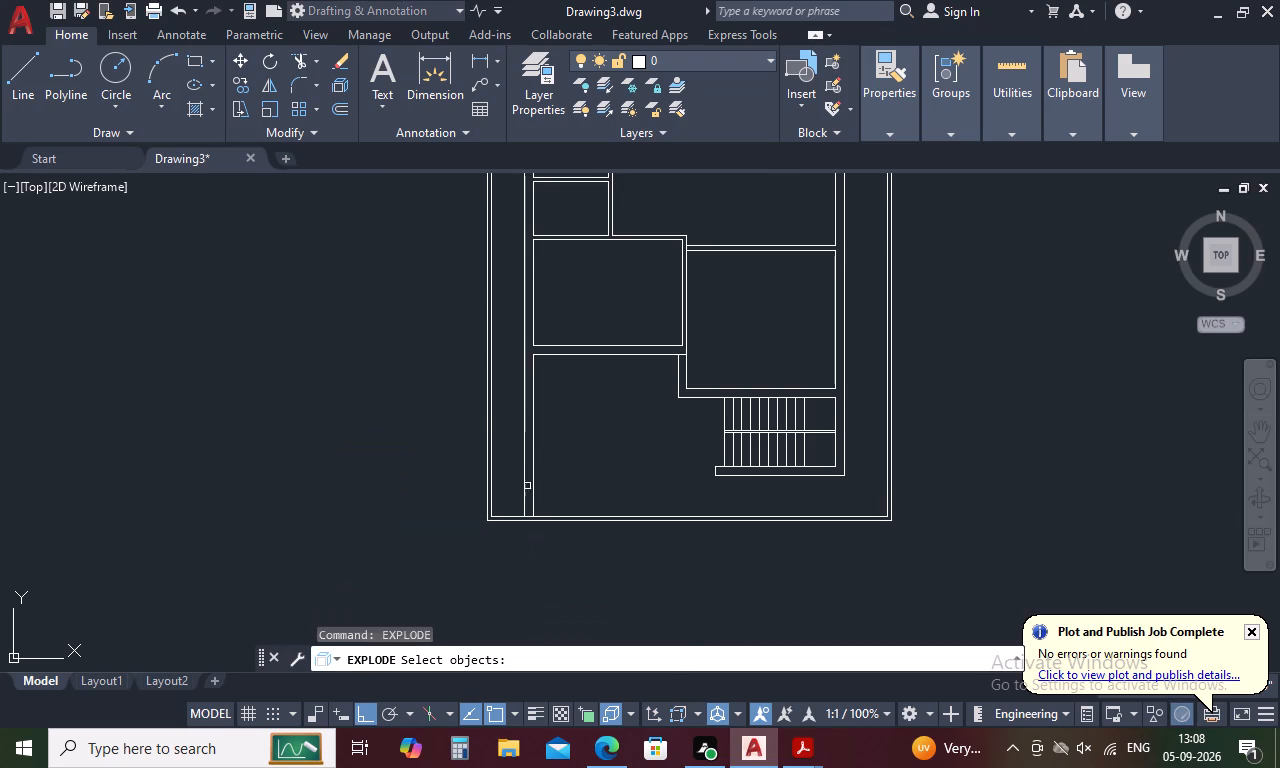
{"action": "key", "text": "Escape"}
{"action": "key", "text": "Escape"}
Extend the lower line of the lower-left room's bottom wall to the outer line of the left vertical wall.
{"action": "key", "text": "e"}
{"action": "type", "text": "x"}
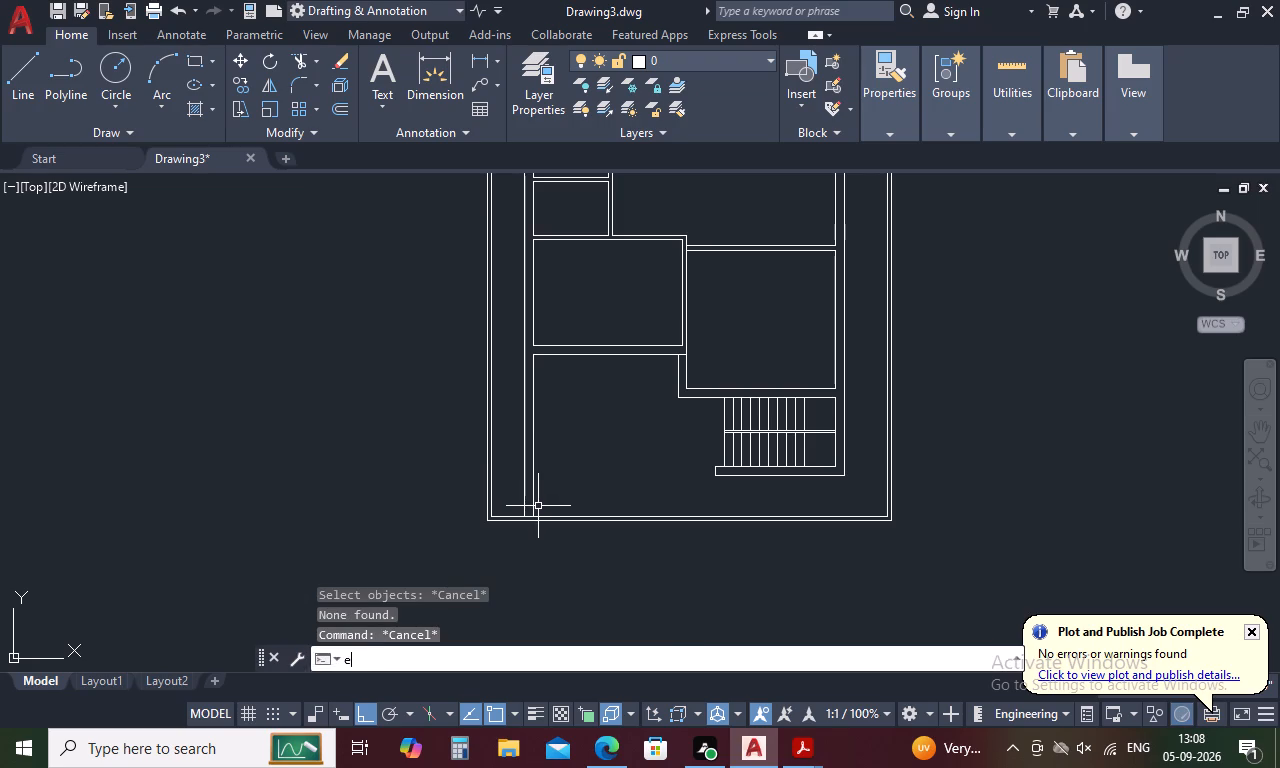
{"action": "key", "text": "space"}
{"action": "left_click", "coordinate": [585, 357]}
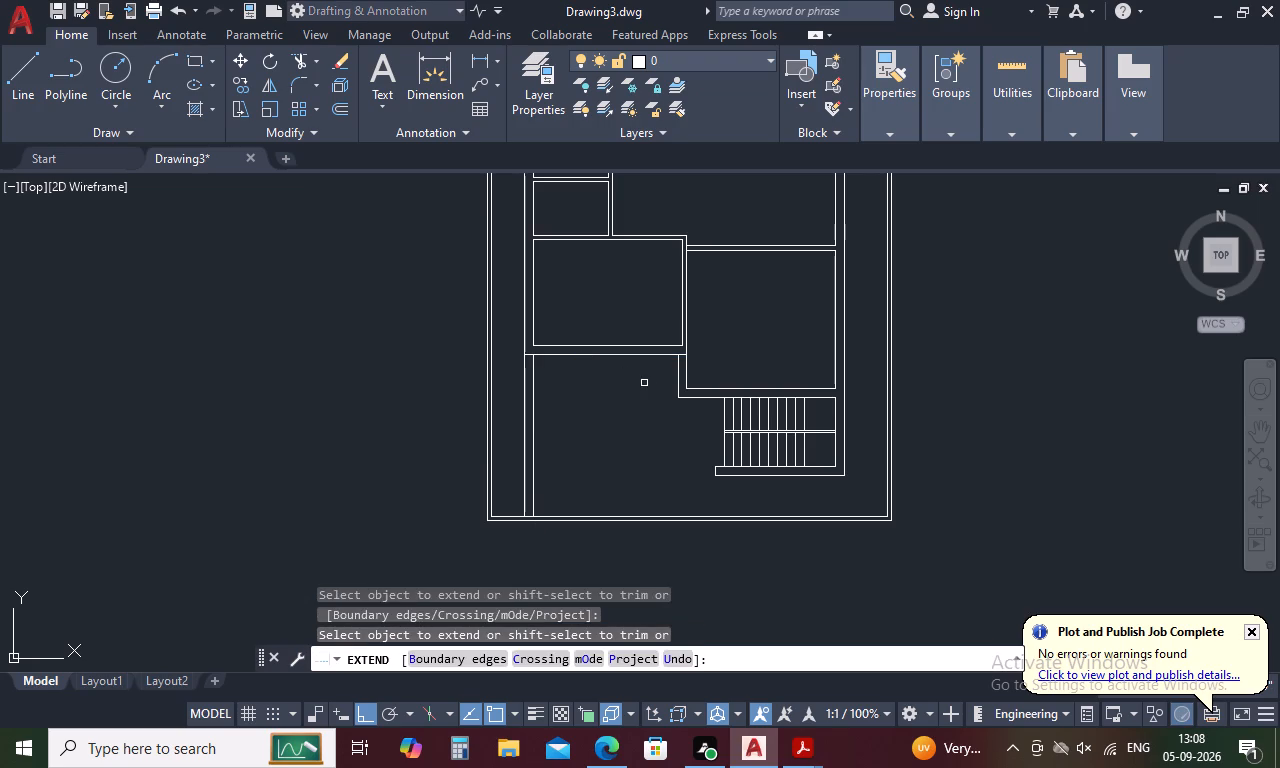
{"action": "key", "text": "Escape"}
Trim away both lines of the inner left vertical wall below the lower-left room, keeping the outline walls.
{"action": "type", "text": "tr"}
{"action": "key", "text": "space"}
{"action": "left_click_drag", "start_coordinate": [607, 422], "coordinate": [483, 464]}
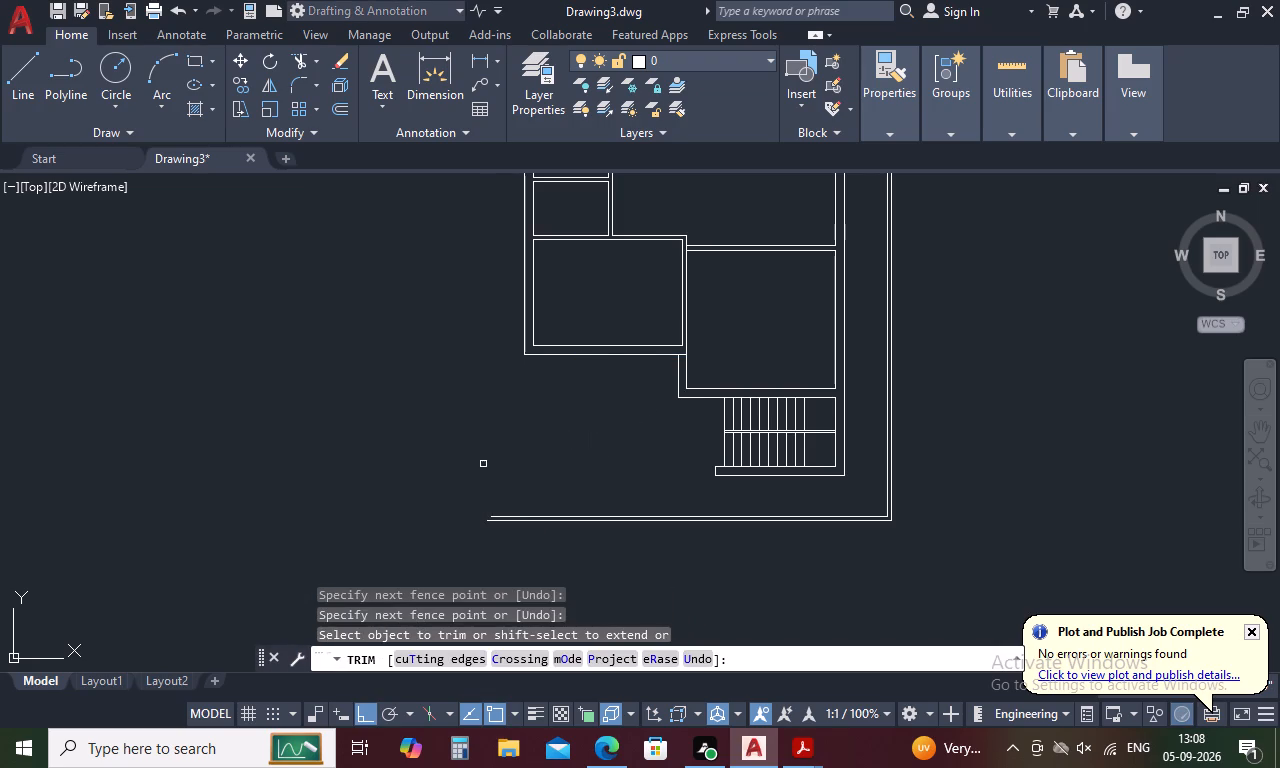
{"action": "key", "text": "ctrl+z"}
{"action": "left_click_drag", "start_coordinate": [580, 458], "coordinate": [533, 470]}
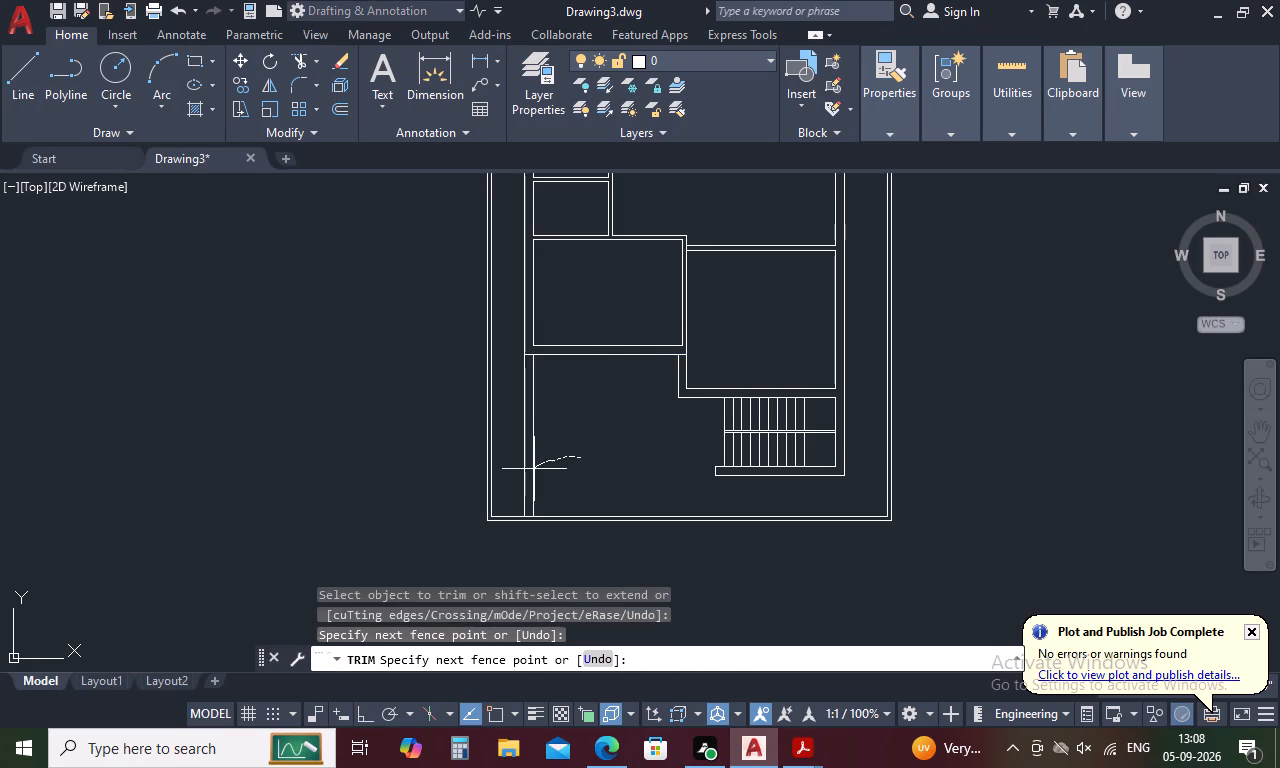
{"action": "left_click_drag", "start_coordinate": [533, 470], "coordinate": [521, 478]}
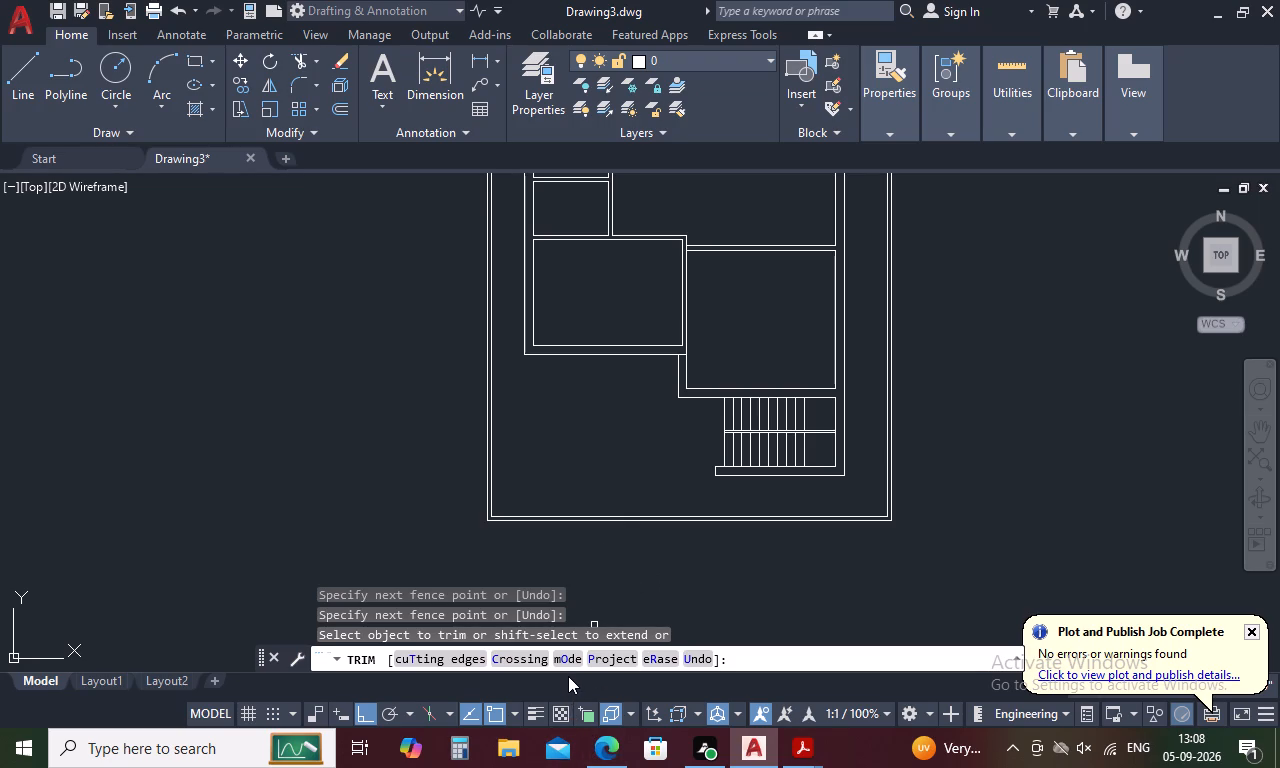
{"action": "key", "text": "Escape"}
Offset the short vertical wall line beneath the lower-left room's bottom-right corner 1' to the left.
{"action": "type", "text": "o 1'"}
{"action": "key", "text": "space"}
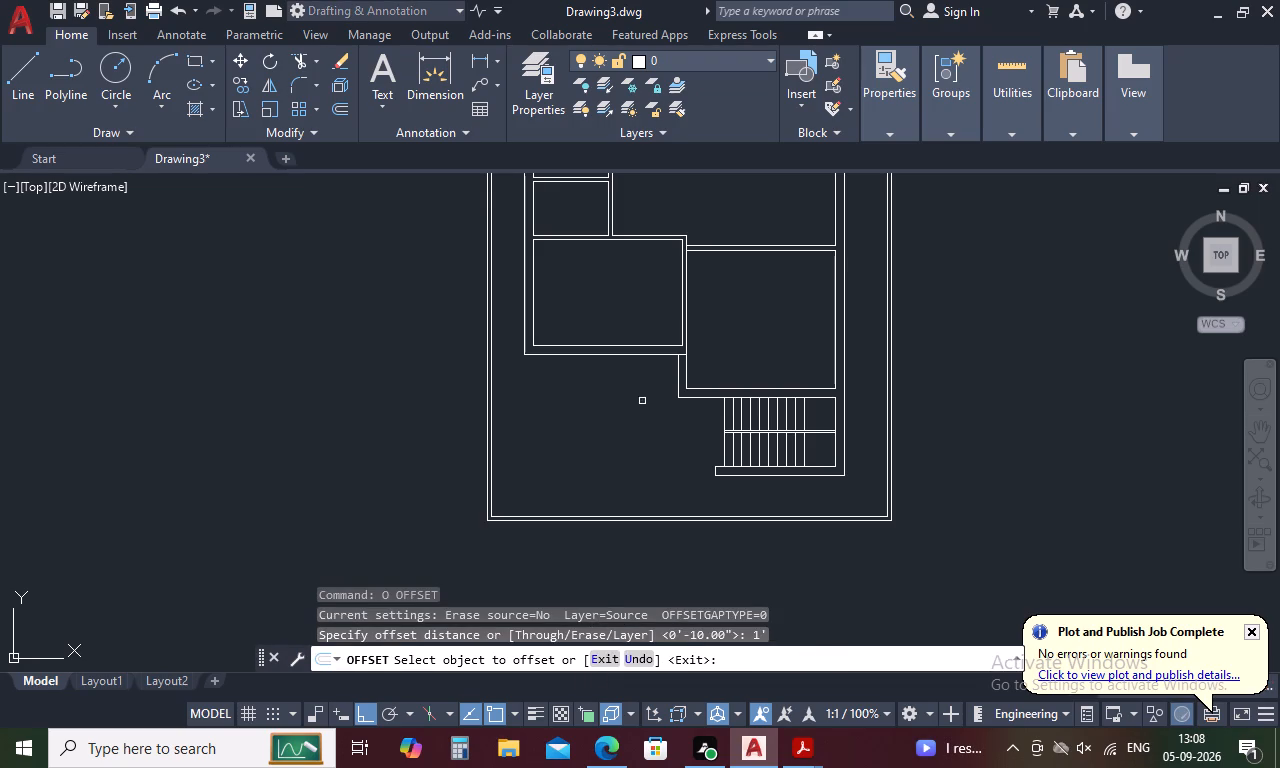
{"action": "left_click", "coordinate": [677, 373]}
{"action": "left_click", "coordinate": [612, 396]}
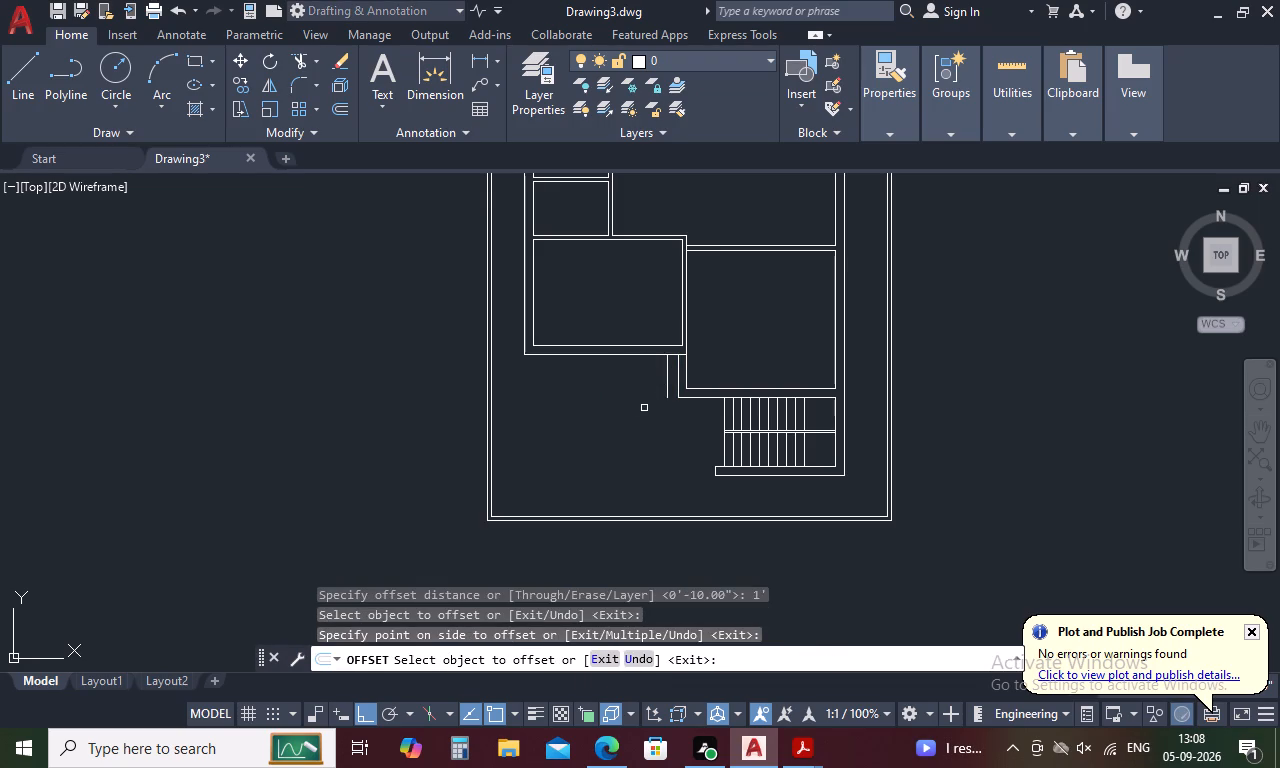
{"action": "key", "text": "Escape"}
Extend the horizontal wall line above the staircase left to the new 1' offset line.
{"action": "type", "text": "ex"}
{"action": "key", "text": "space"}
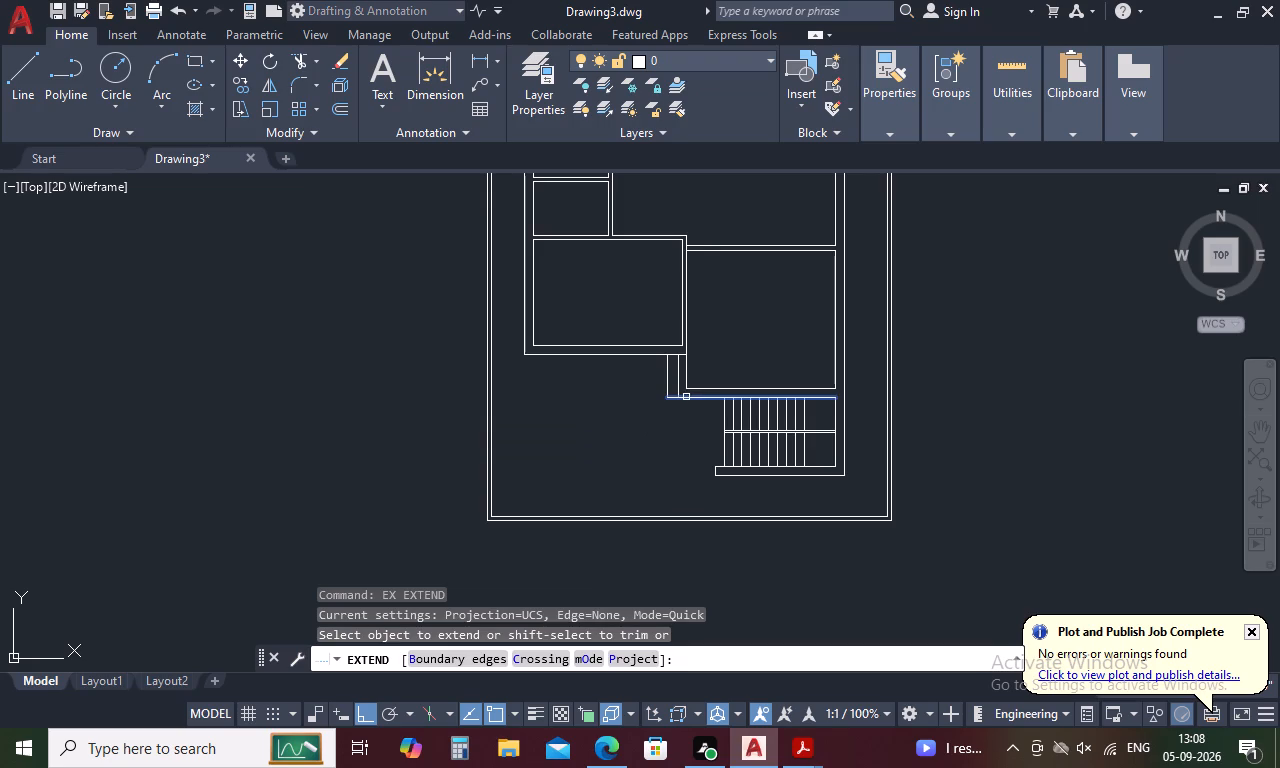
{"action": "left_click", "coordinate": [686, 397]}
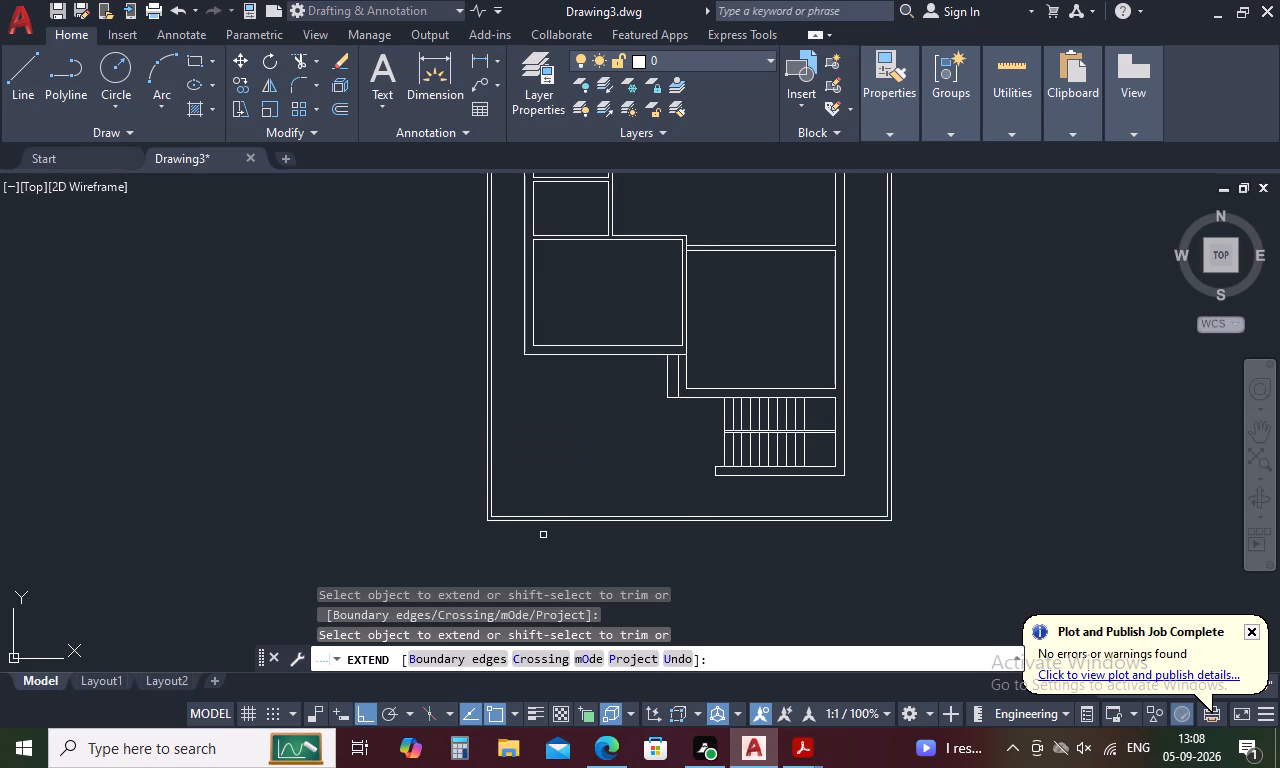
{"action": "key", "text": "Escape"}
Draw a short horizontal line across the 10" left wall at the midpoint of the top-left room's left side.
{"action": "scroll", "coordinate": [708, 355], "scroll_direction": "down", "scroll_amount": 2}
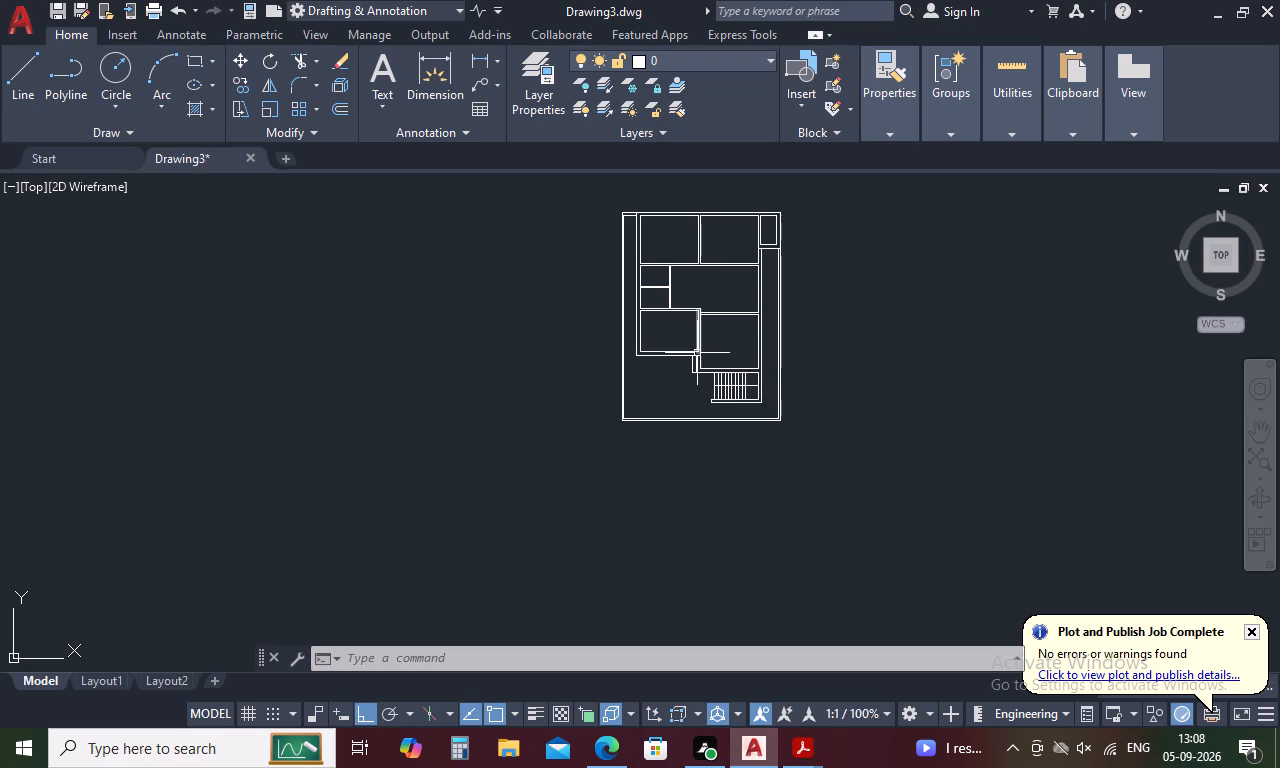
{"action": "scroll", "coordinate": [697, 353], "scroll_direction": "down", "scroll_amount": 2}
{"action": "scroll", "coordinate": [702, 283], "scroll_direction": "up", "scroll_amount": 3}
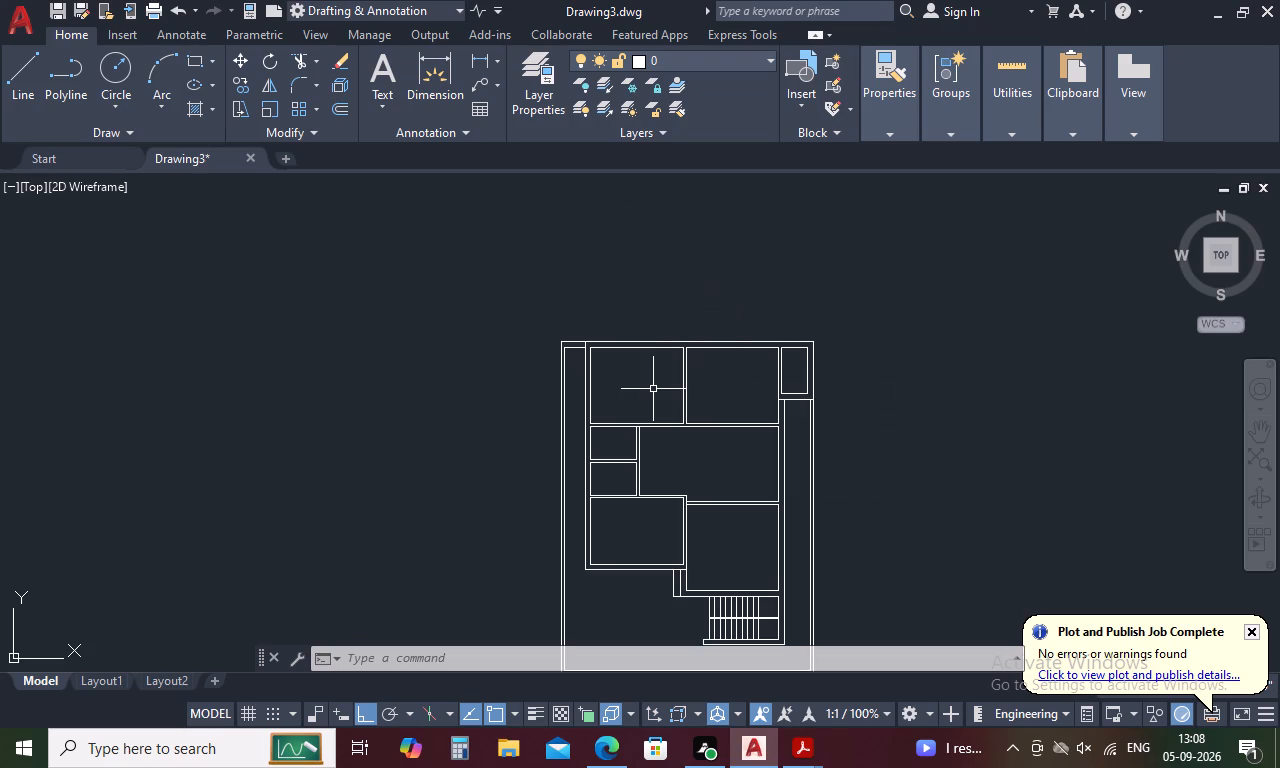
{"action": "key", "text": "Escape"}
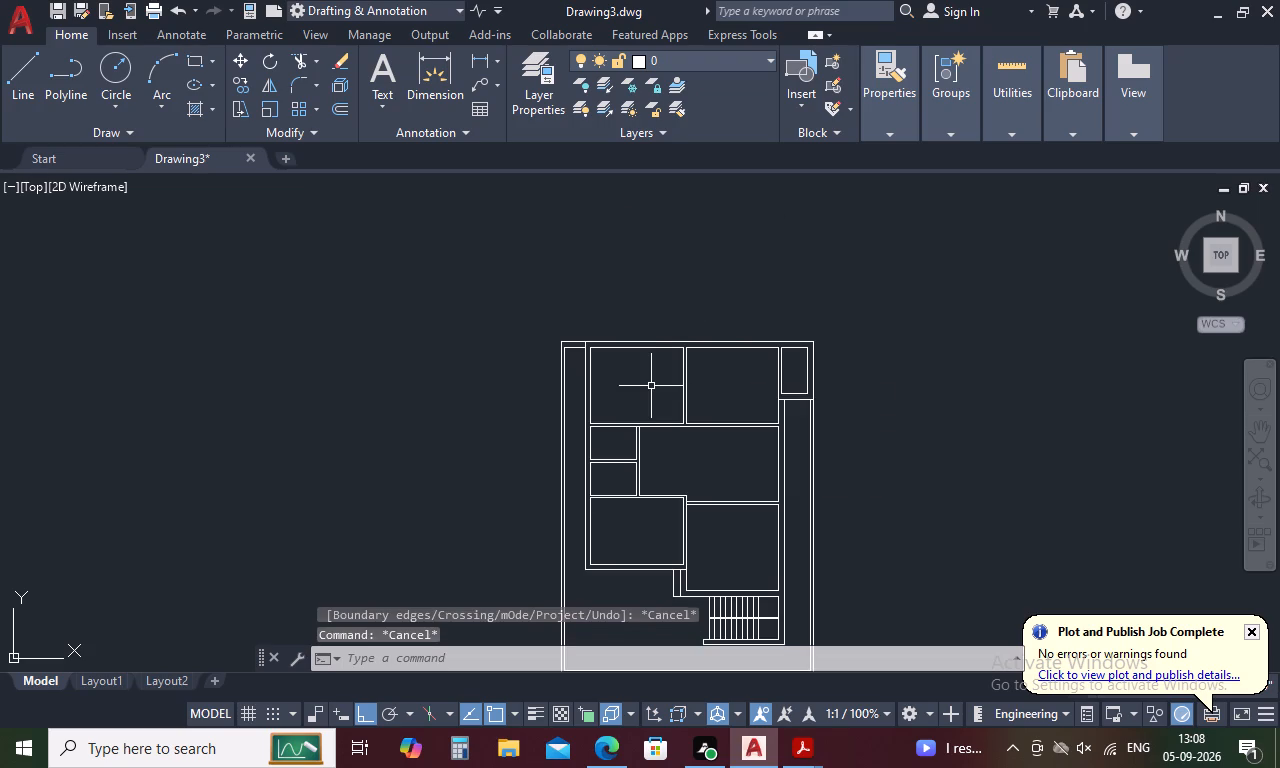
{"action": "type", "text": "l"}
{"action": "key", "text": "space"}
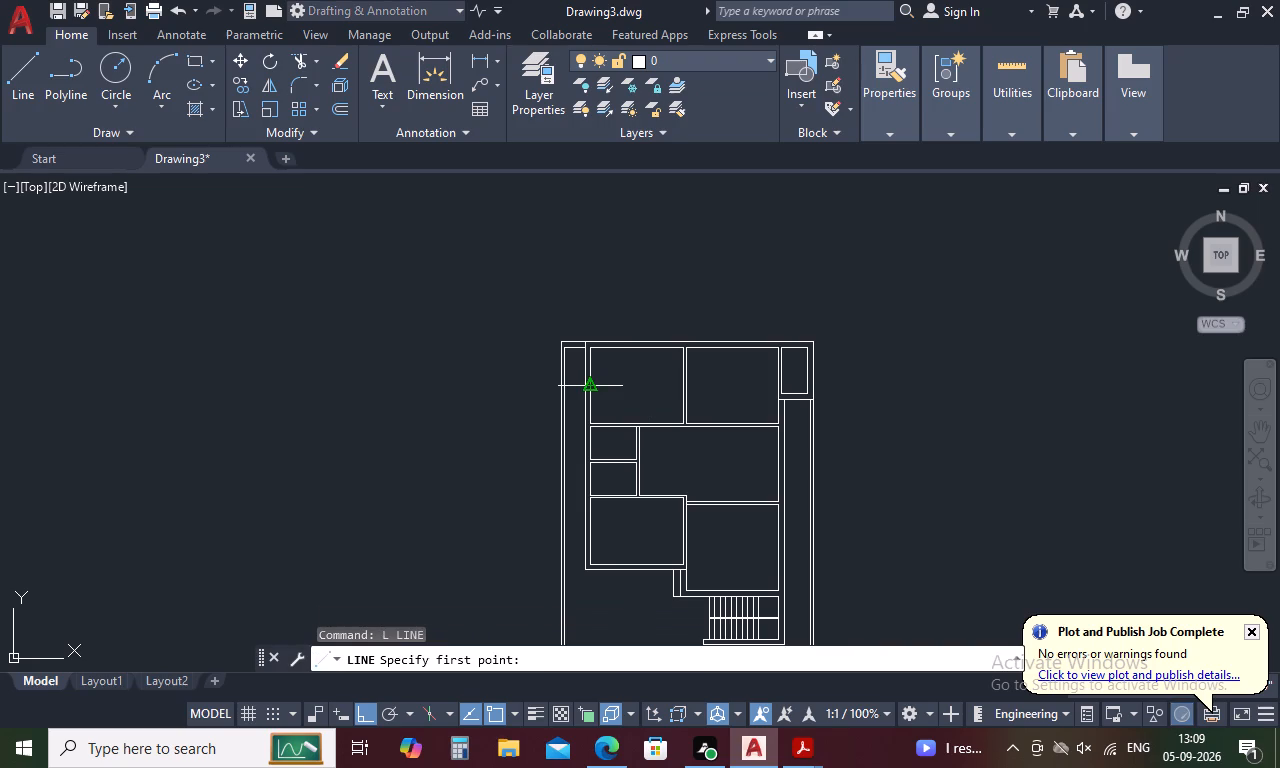
{"action": "scroll", "coordinate": [584, 384], "scroll_direction": "up", "scroll_amount": 5}
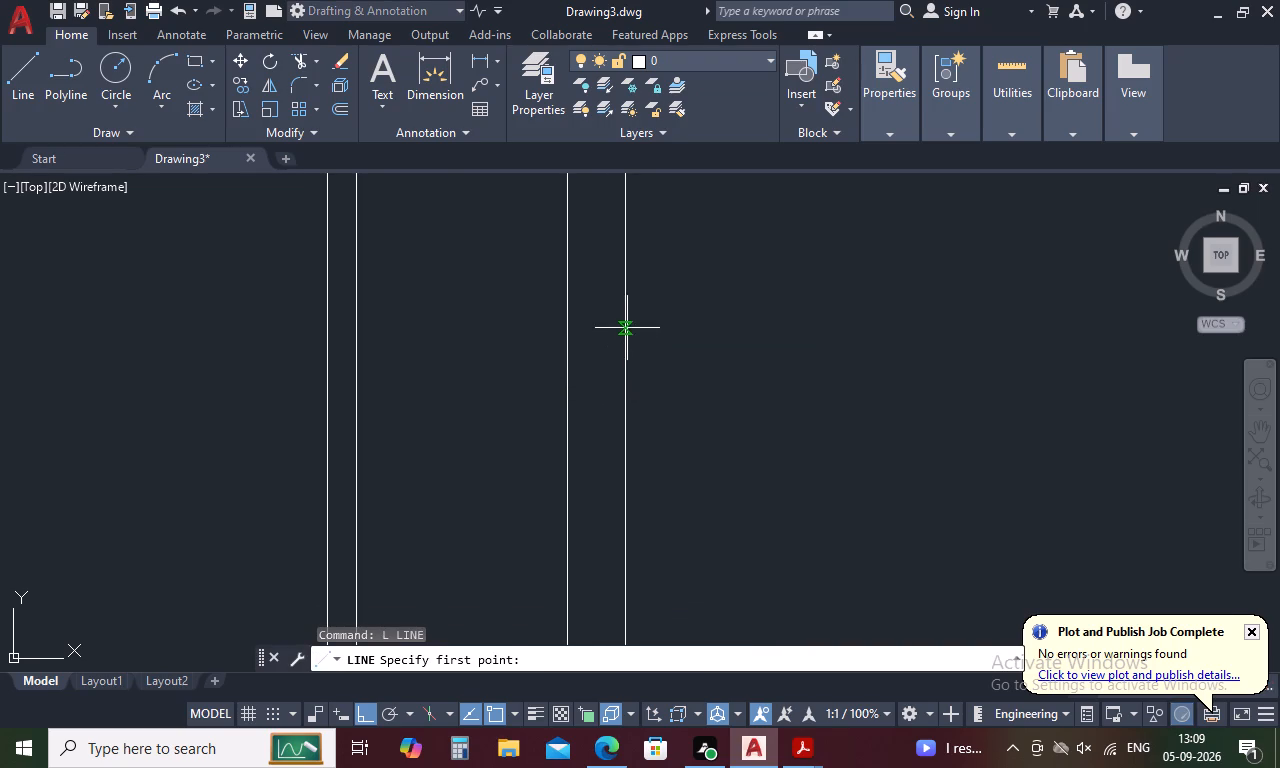
{"action": "scroll", "coordinate": [633, 274], "scroll_direction": "down", "scroll_amount": 5}
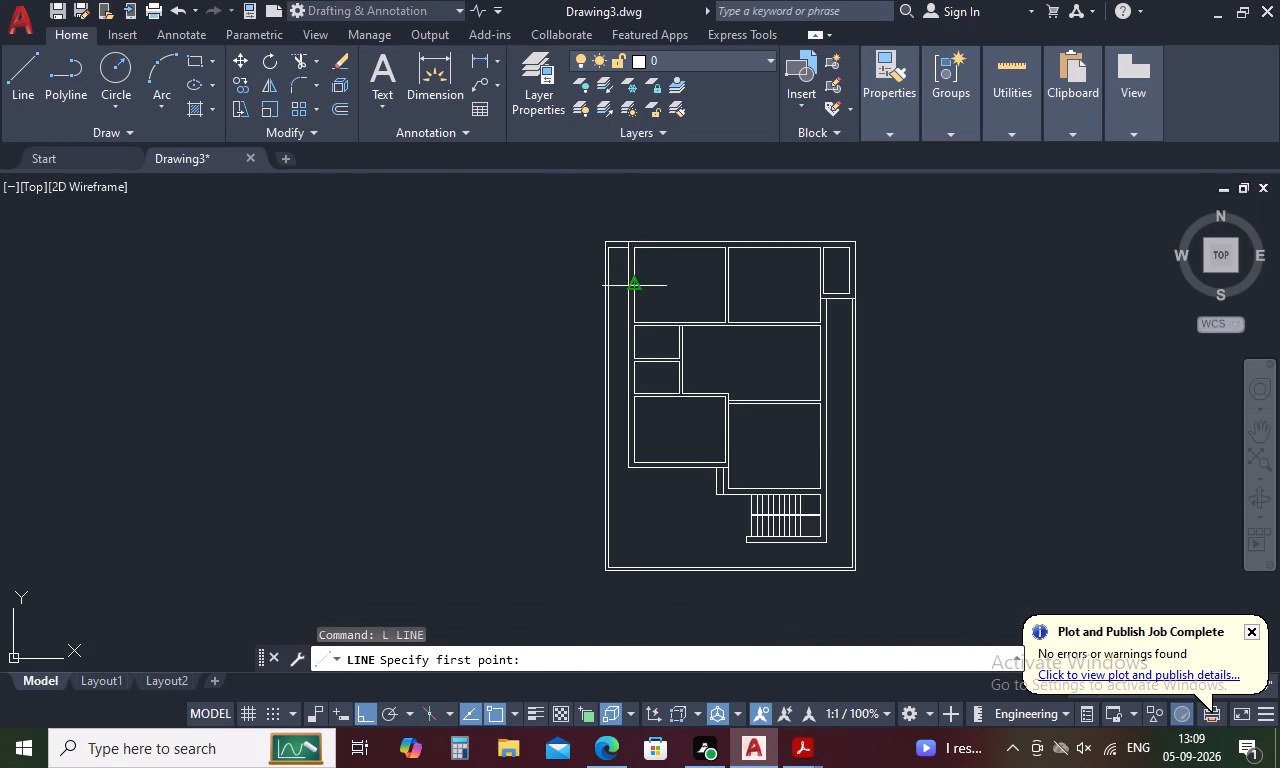
{"action": "left_click", "coordinate": [632, 286]}
{"action": "scroll", "coordinate": [622, 287], "scroll_direction": "up", "scroll_amount": 5}
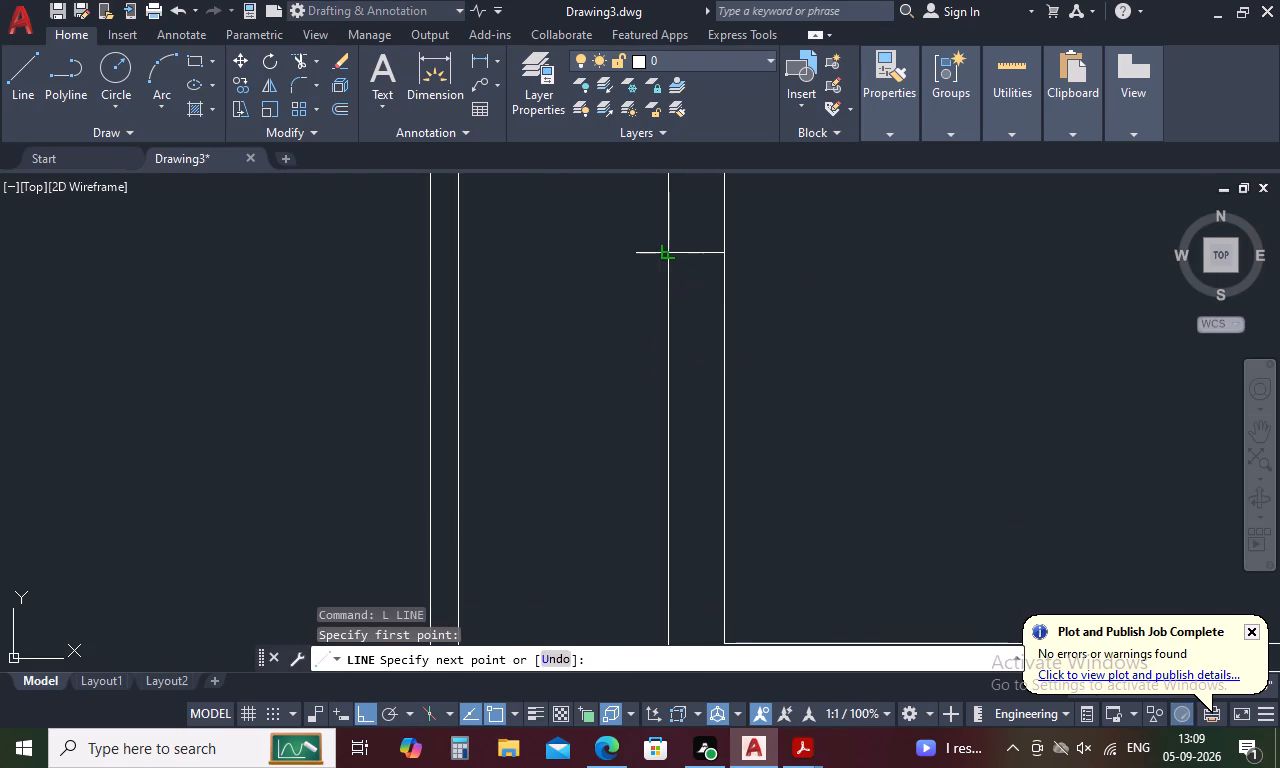
{"action": "left_click", "coordinate": [667, 252]}
{"action": "key", "text": "Escape"}
Offset the short line across the top-left room's left wall 1'8" both upward and downward.
{"action": "type", "text": "o 1'"}
{"action": "type", "text": "8\""}
{"action": "key", "text": "Return"}
{"action": "left_click", "coordinate": [695, 251]}
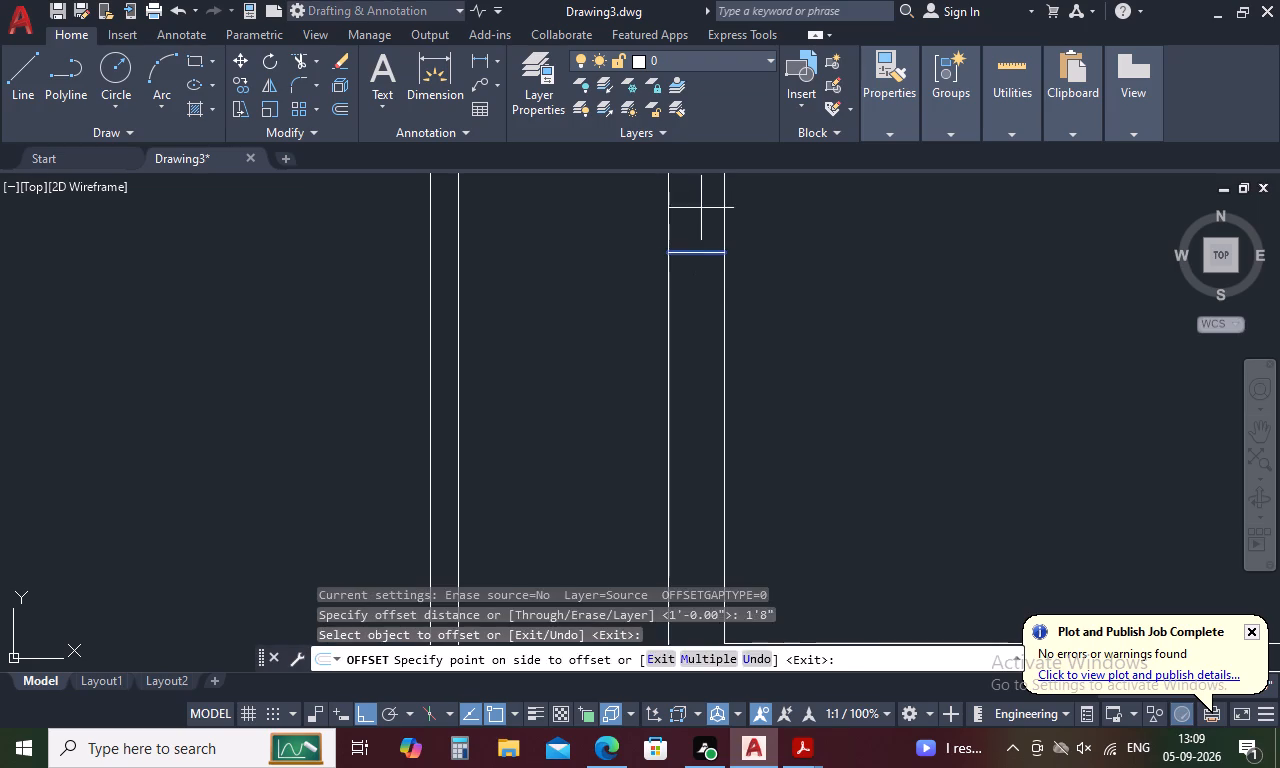
{"action": "left_click", "coordinate": [703, 194]}
{"action": "left_click", "coordinate": [700, 251]}
{"action": "left_click", "coordinate": [738, 418]}
{"action": "scroll", "coordinate": [756, 389], "scroll_direction": "down", "scroll_amount": 4}
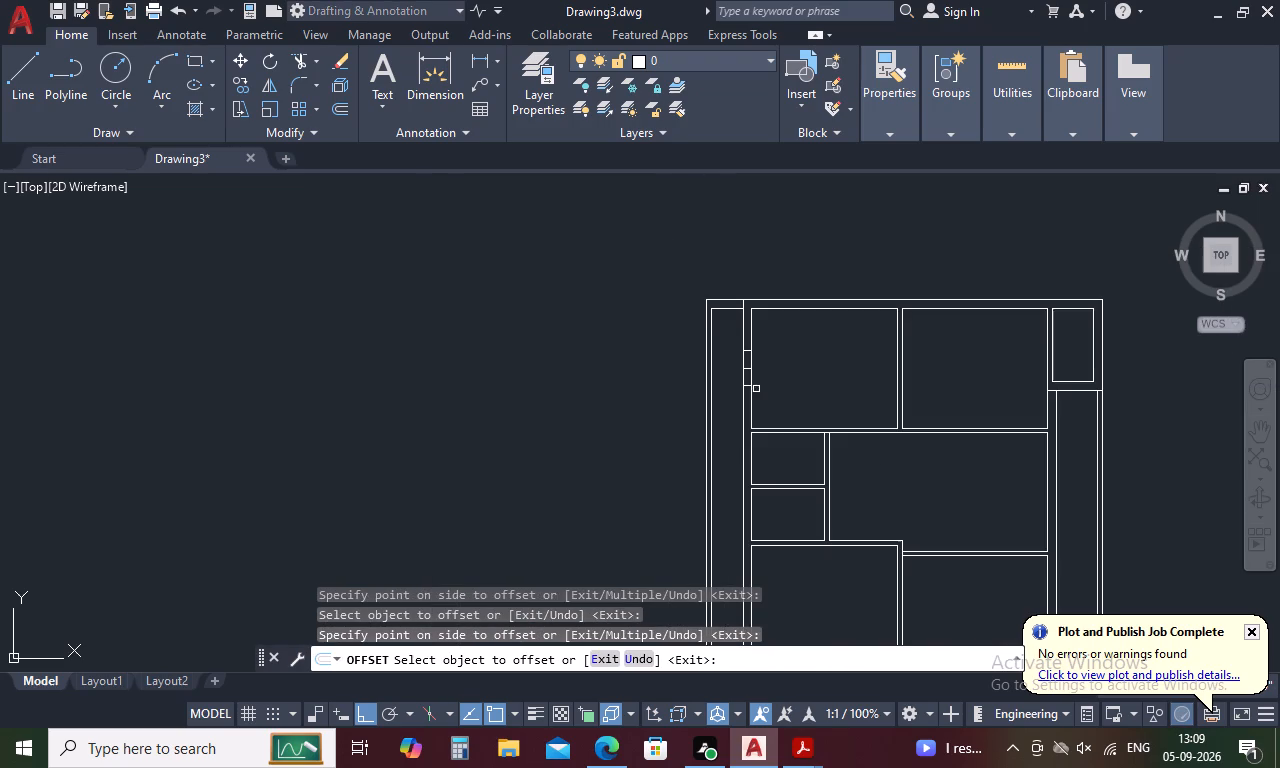
{"action": "key", "text": "Escape"}
{"action": "key", "text": "semicolon"}
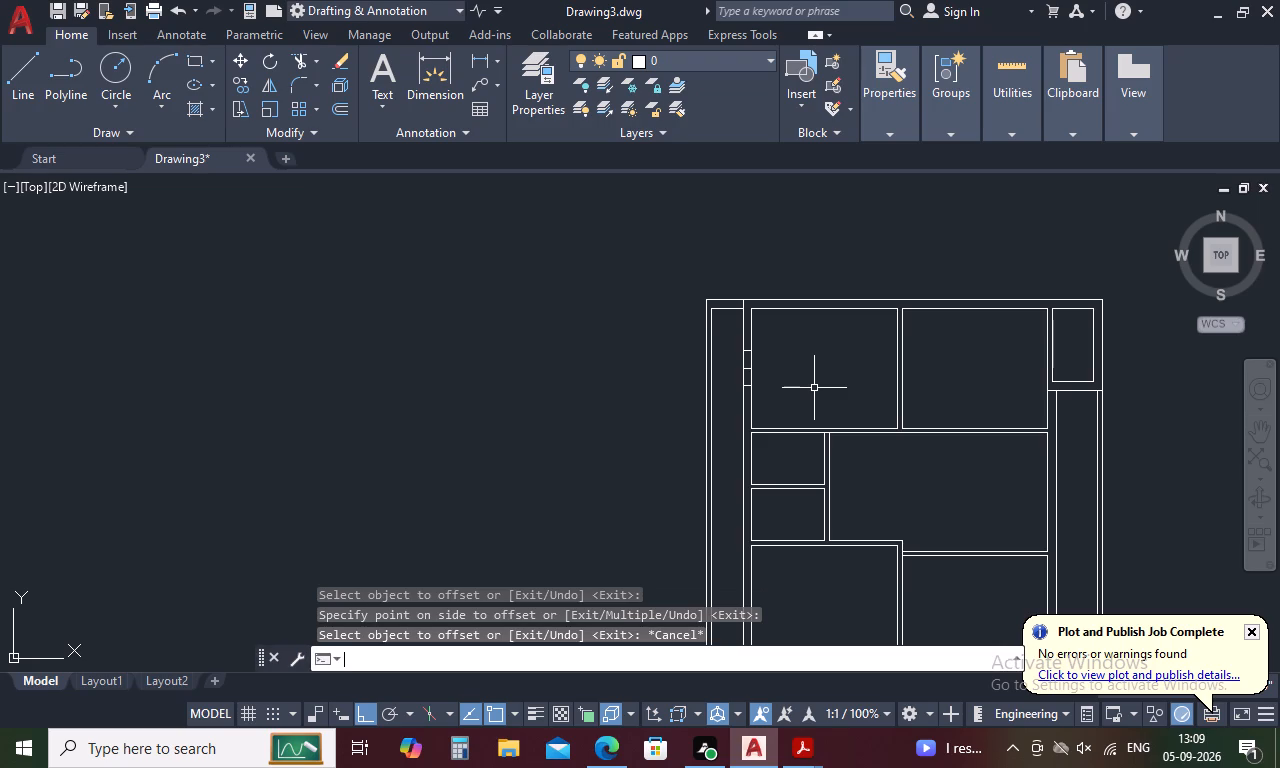
Draw a vertical centre line between the midpoints of the upper and lower short lines across the top-left room's left wall.
{"action": "key", "text": "BackSpace"}
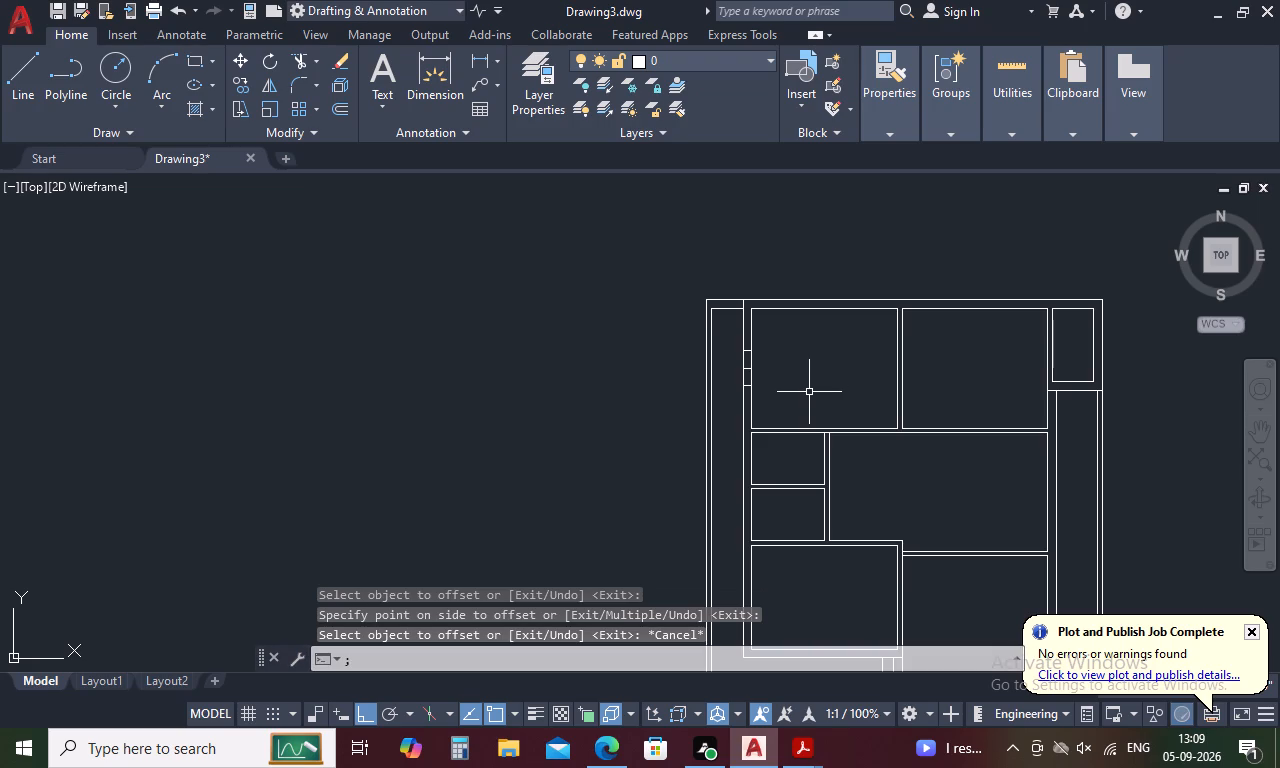
{"action": "type", "text": "l"}
{"action": "key", "text": "space"}
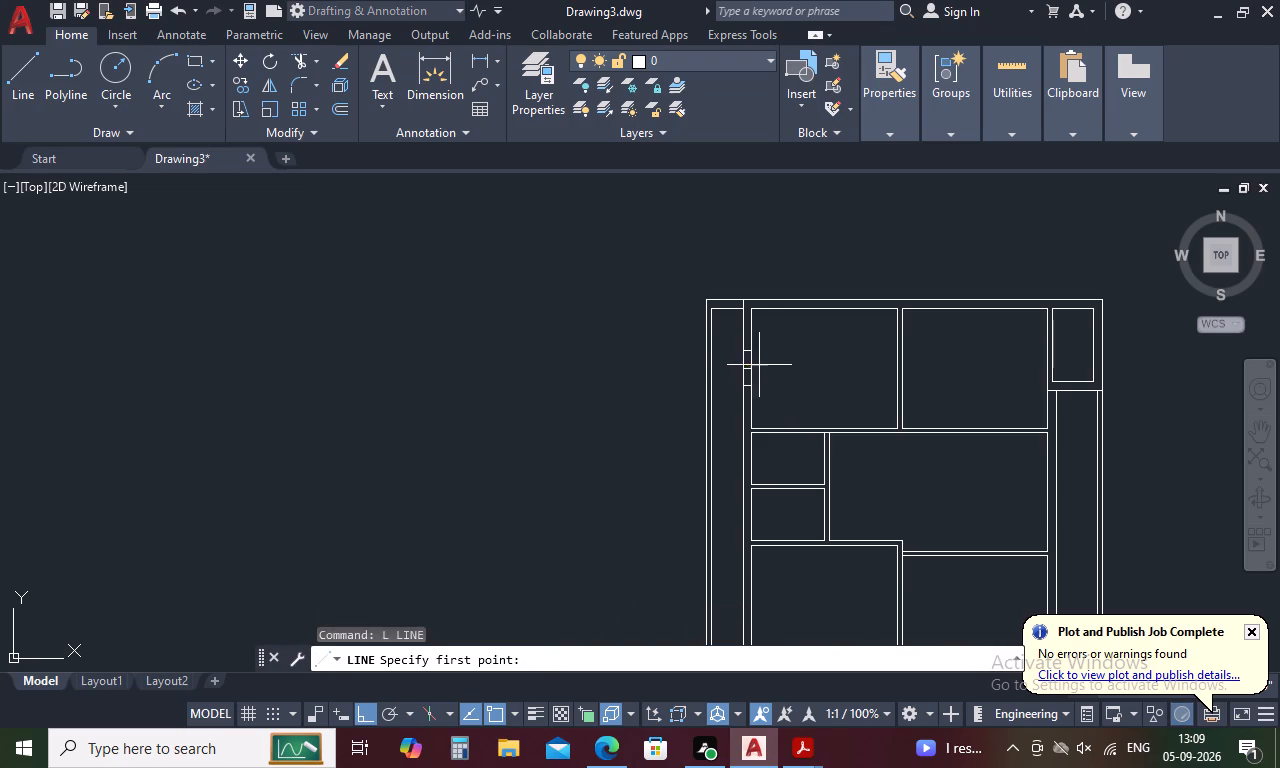
{"action": "scroll", "coordinate": [745, 347], "scroll_direction": "up", "scroll_amount": 4}
{"action": "left_click", "coordinate": [760, 370]}
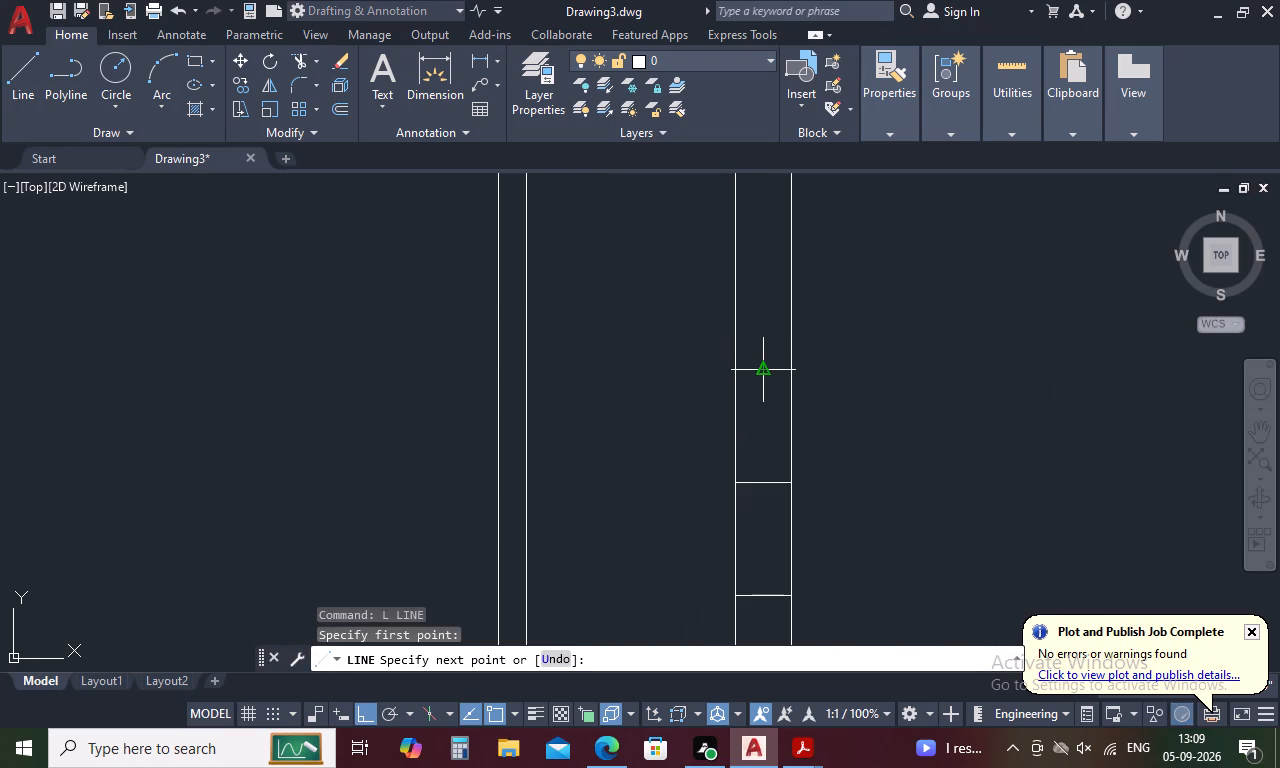
{"action": "left_click", "coordinate": [761, 598]}
{"action": "scroll", "coordinate": [738, 518], "scroll_direction": "down", "scroll_amount": 5}
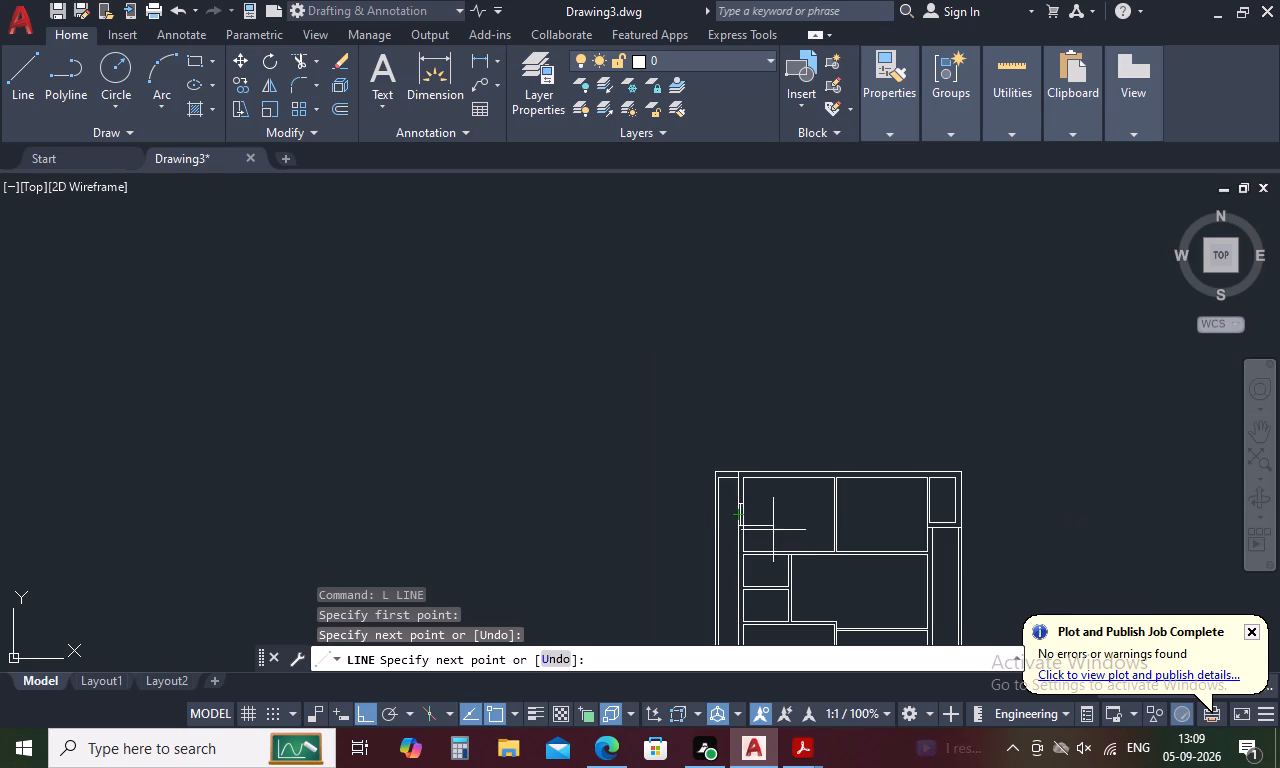
{"action": "key", "text": "Escape"}
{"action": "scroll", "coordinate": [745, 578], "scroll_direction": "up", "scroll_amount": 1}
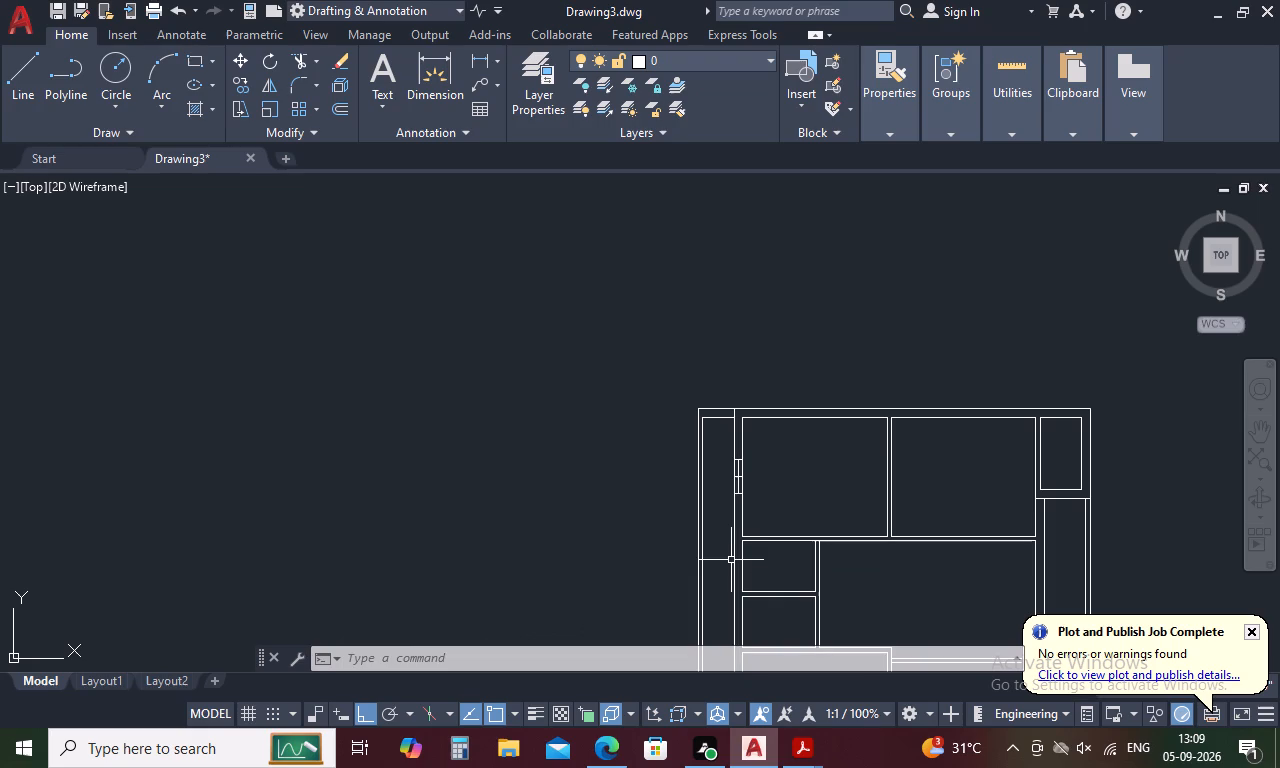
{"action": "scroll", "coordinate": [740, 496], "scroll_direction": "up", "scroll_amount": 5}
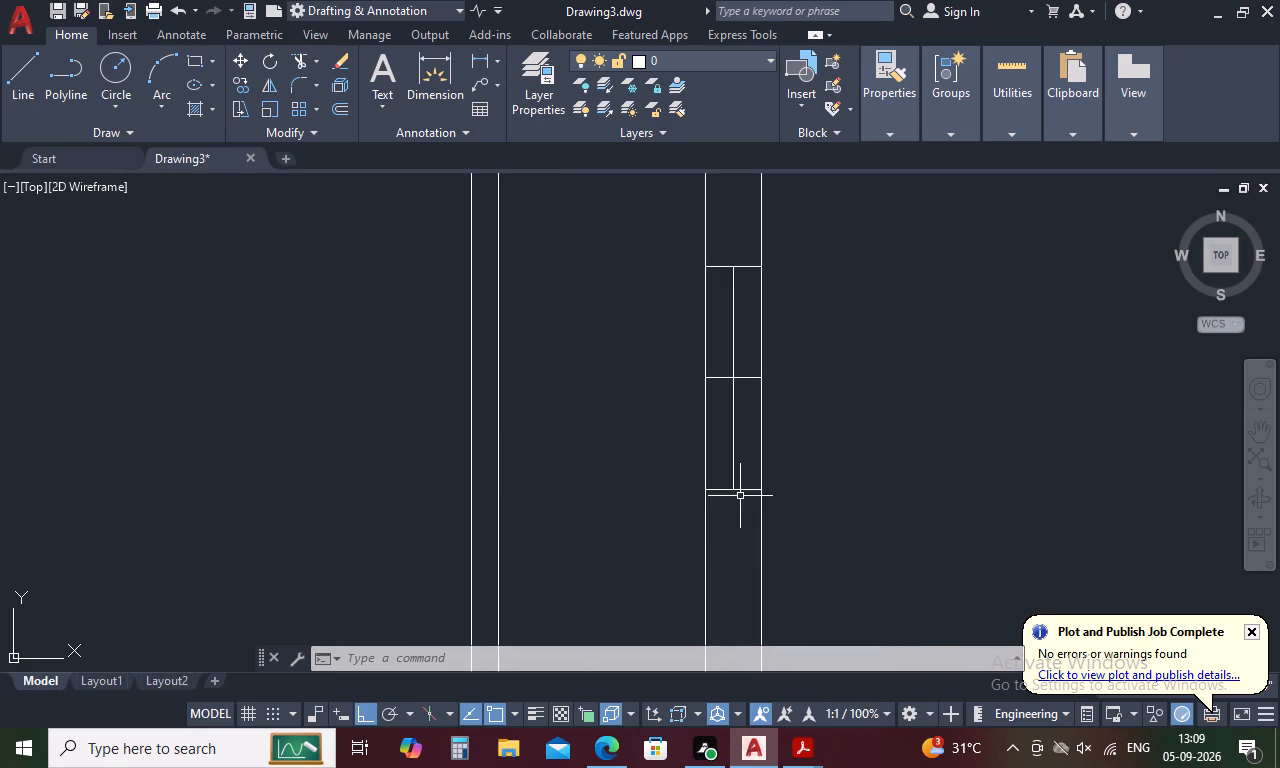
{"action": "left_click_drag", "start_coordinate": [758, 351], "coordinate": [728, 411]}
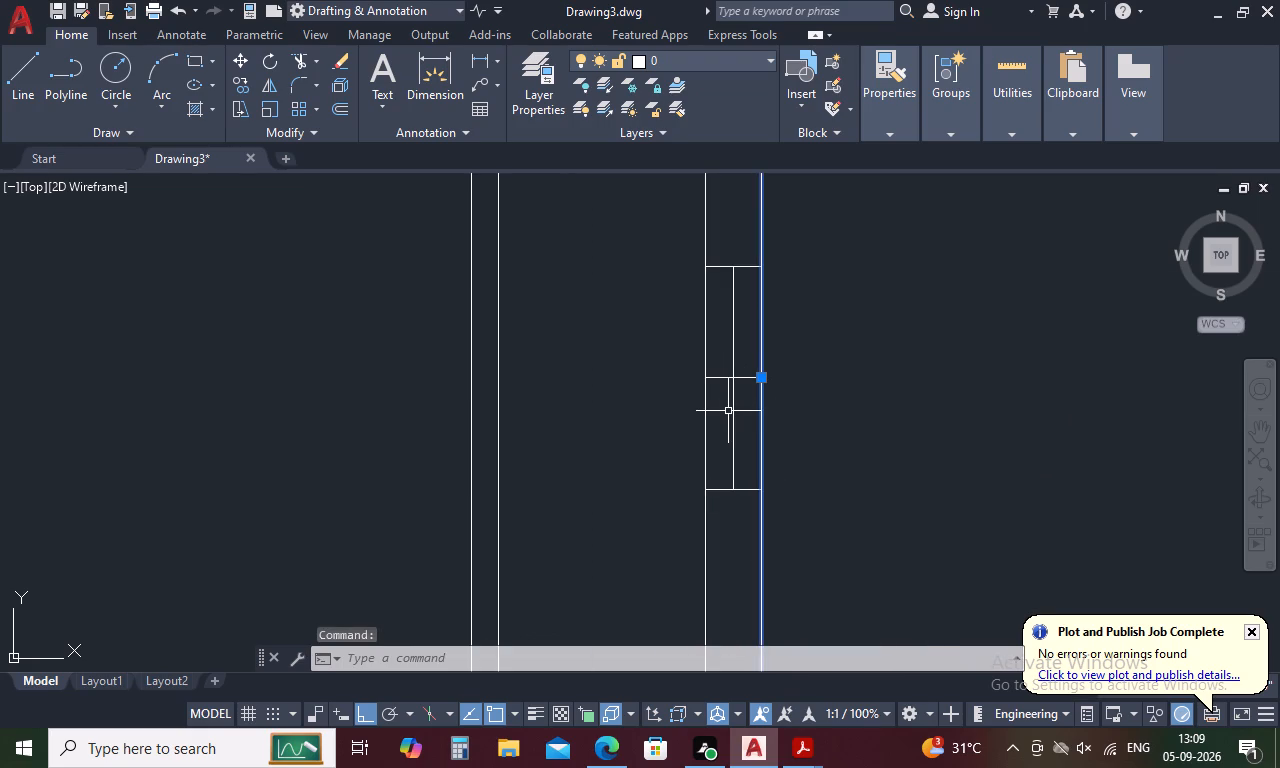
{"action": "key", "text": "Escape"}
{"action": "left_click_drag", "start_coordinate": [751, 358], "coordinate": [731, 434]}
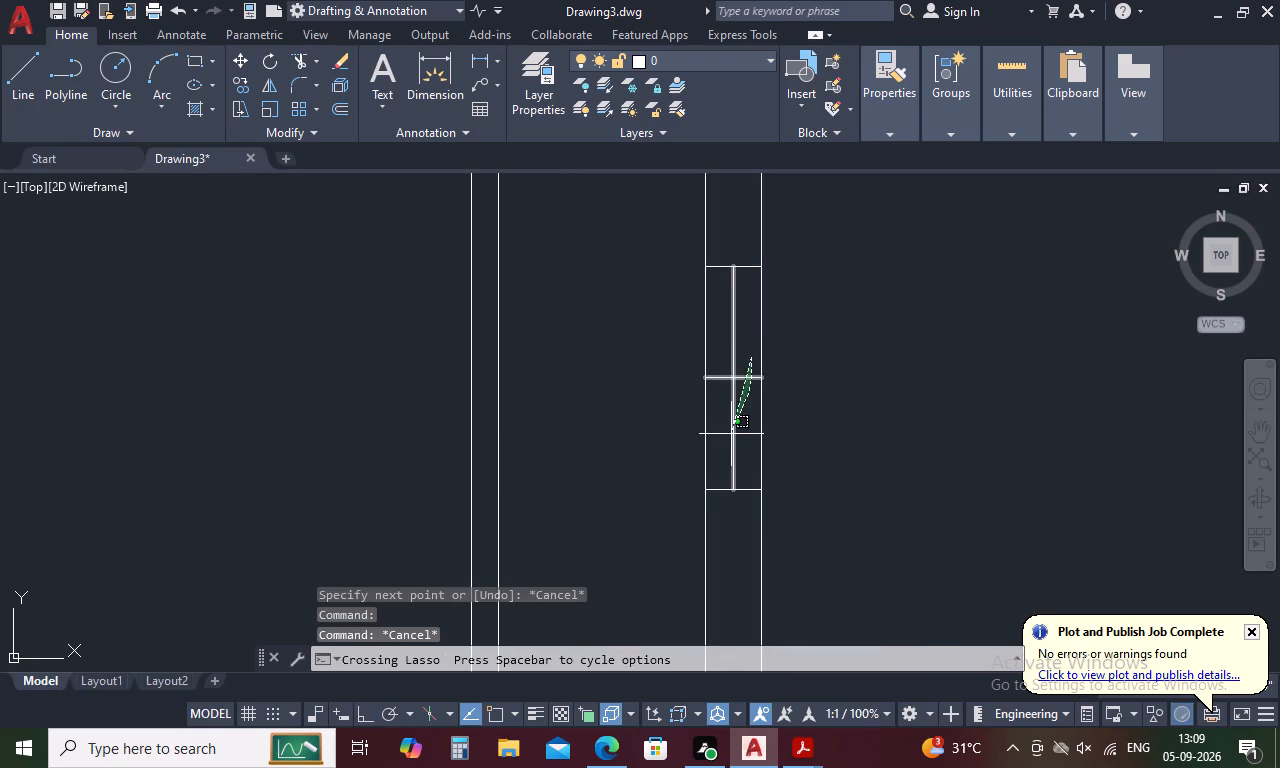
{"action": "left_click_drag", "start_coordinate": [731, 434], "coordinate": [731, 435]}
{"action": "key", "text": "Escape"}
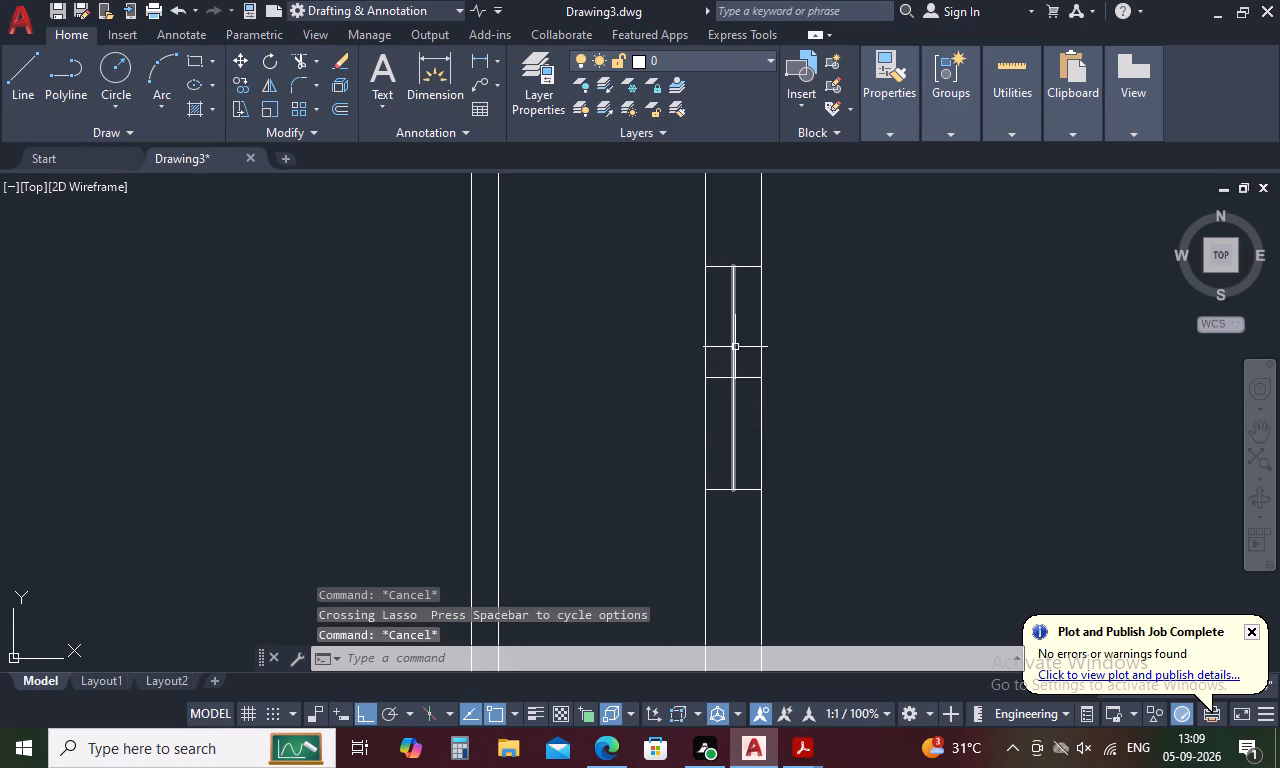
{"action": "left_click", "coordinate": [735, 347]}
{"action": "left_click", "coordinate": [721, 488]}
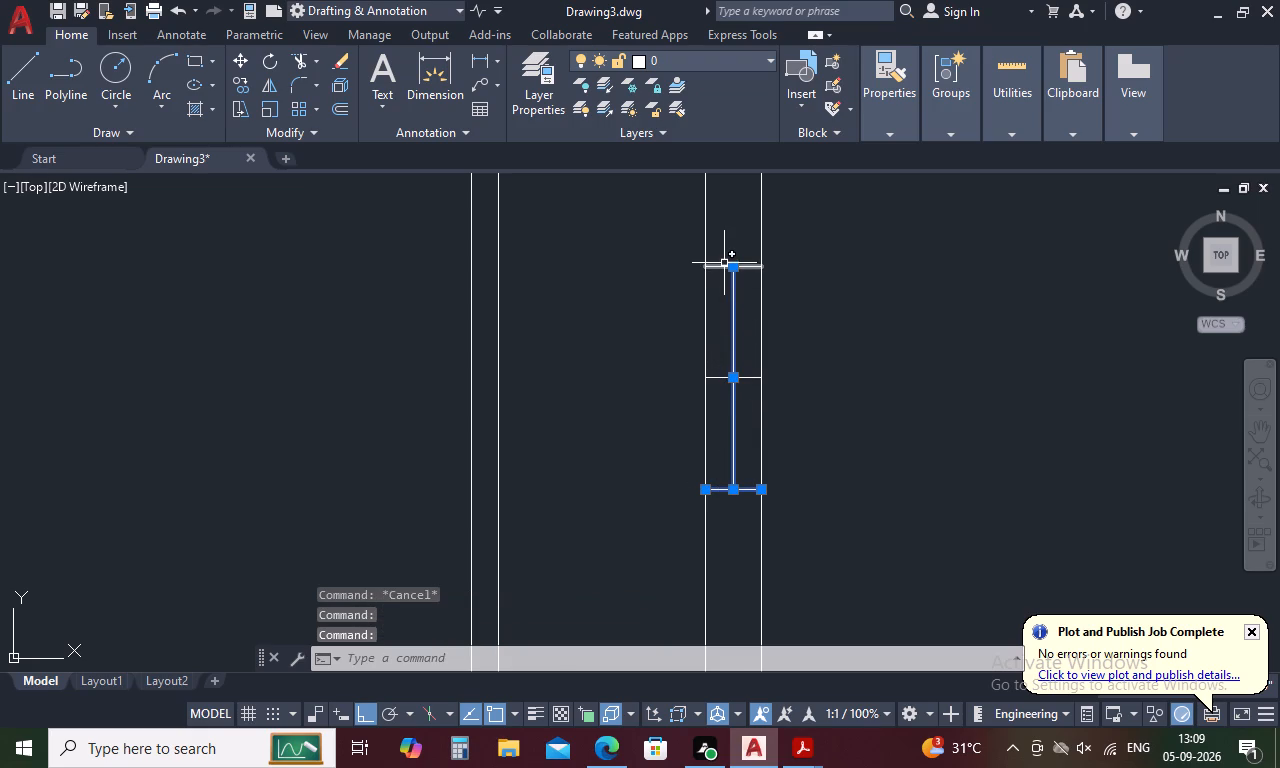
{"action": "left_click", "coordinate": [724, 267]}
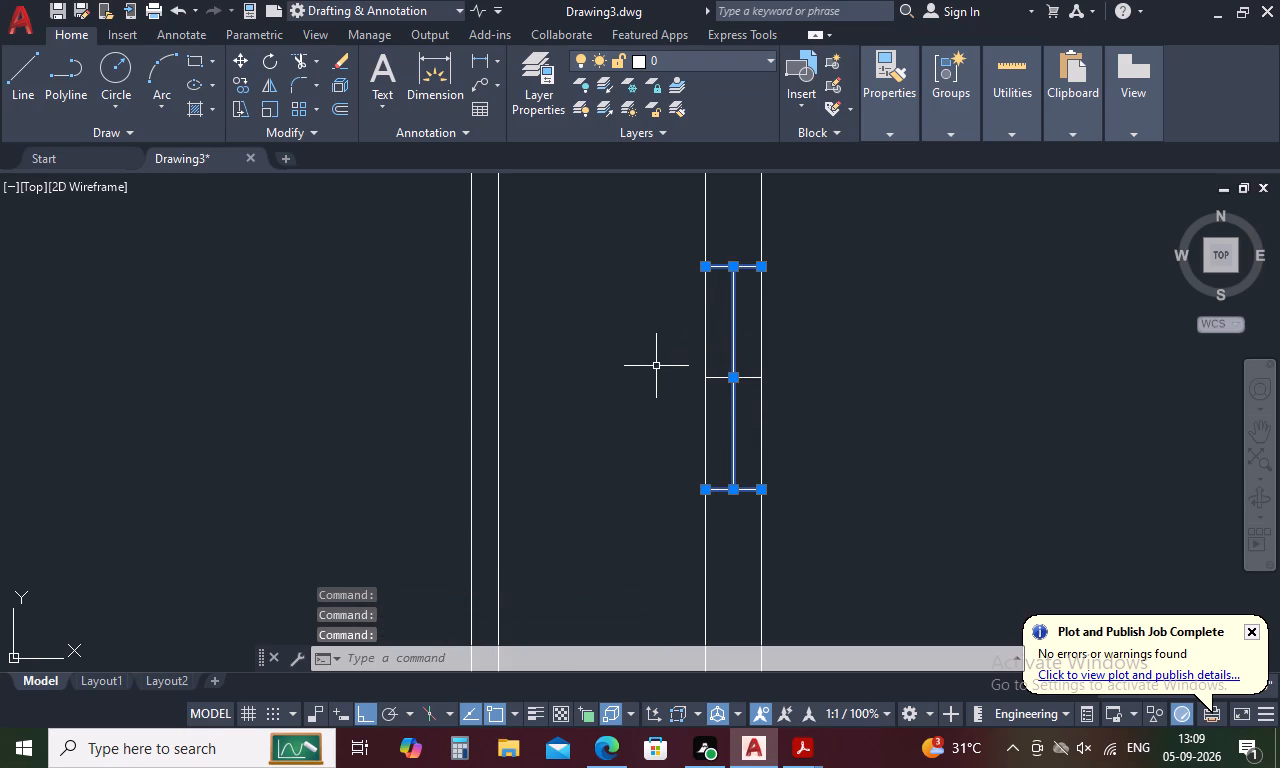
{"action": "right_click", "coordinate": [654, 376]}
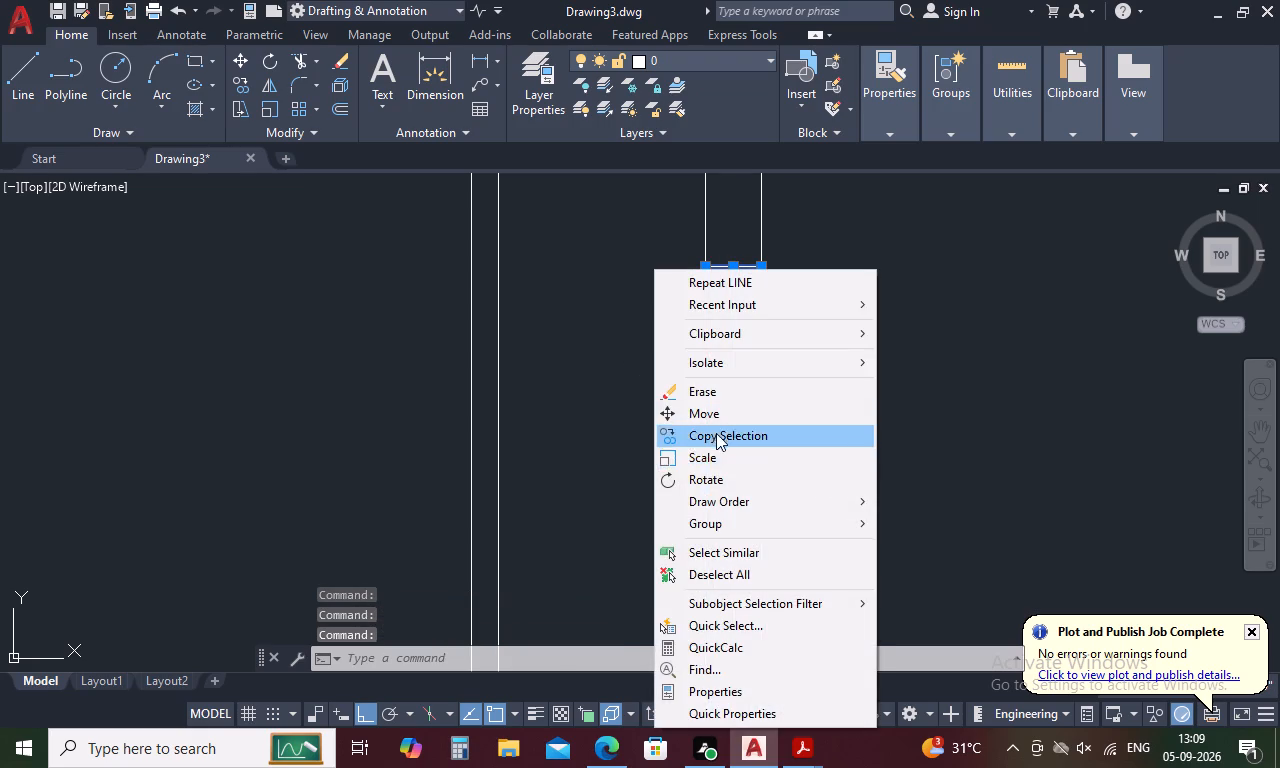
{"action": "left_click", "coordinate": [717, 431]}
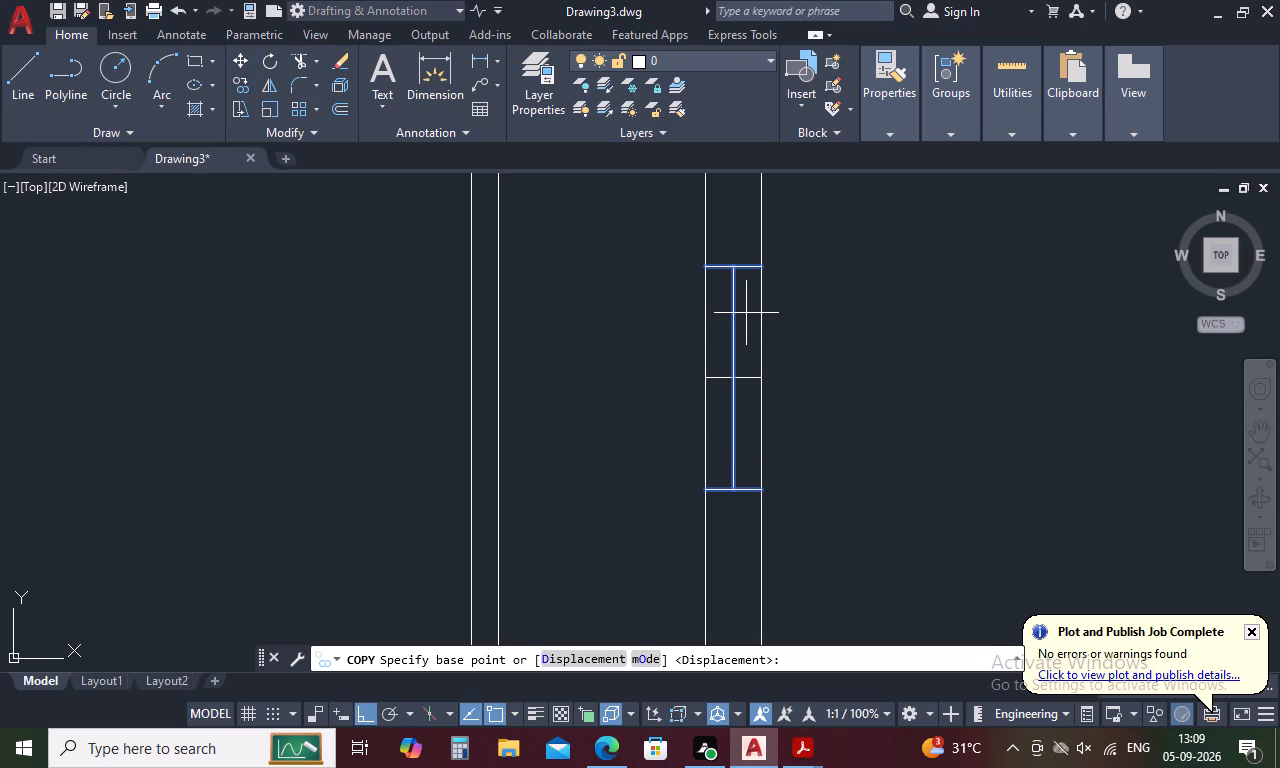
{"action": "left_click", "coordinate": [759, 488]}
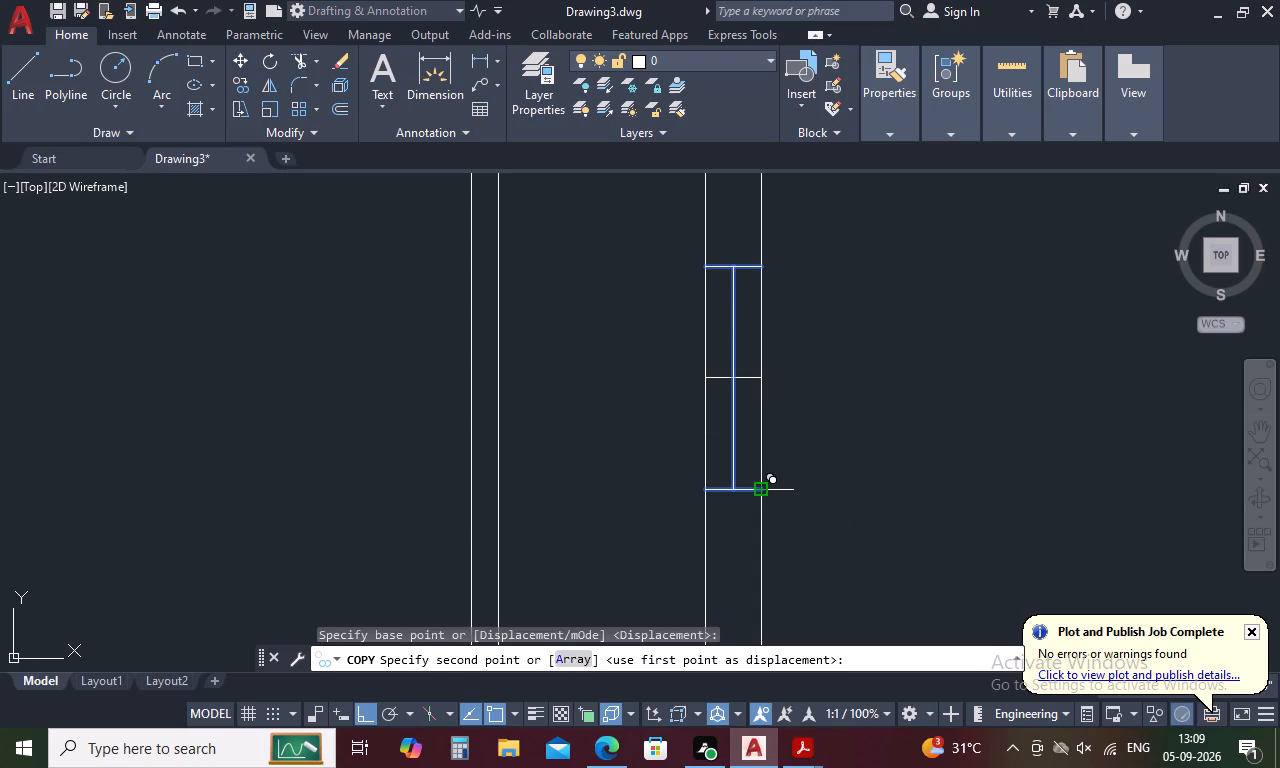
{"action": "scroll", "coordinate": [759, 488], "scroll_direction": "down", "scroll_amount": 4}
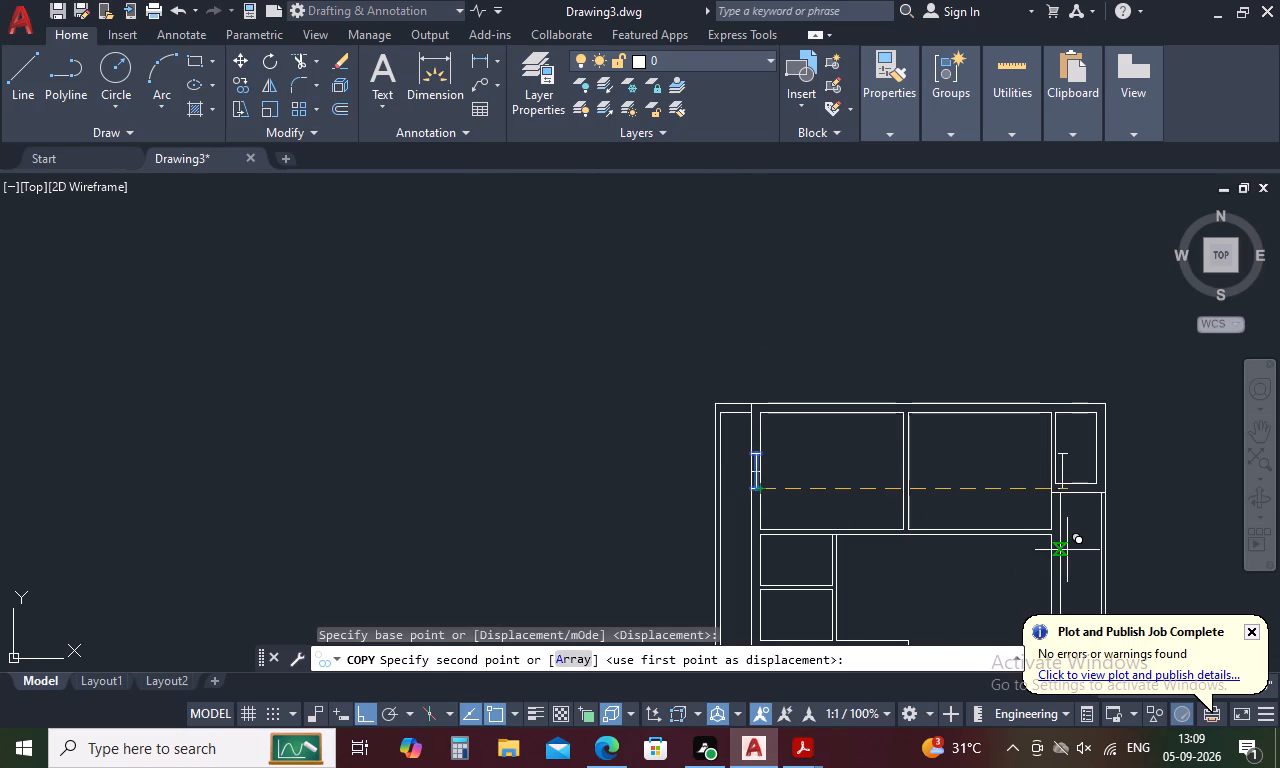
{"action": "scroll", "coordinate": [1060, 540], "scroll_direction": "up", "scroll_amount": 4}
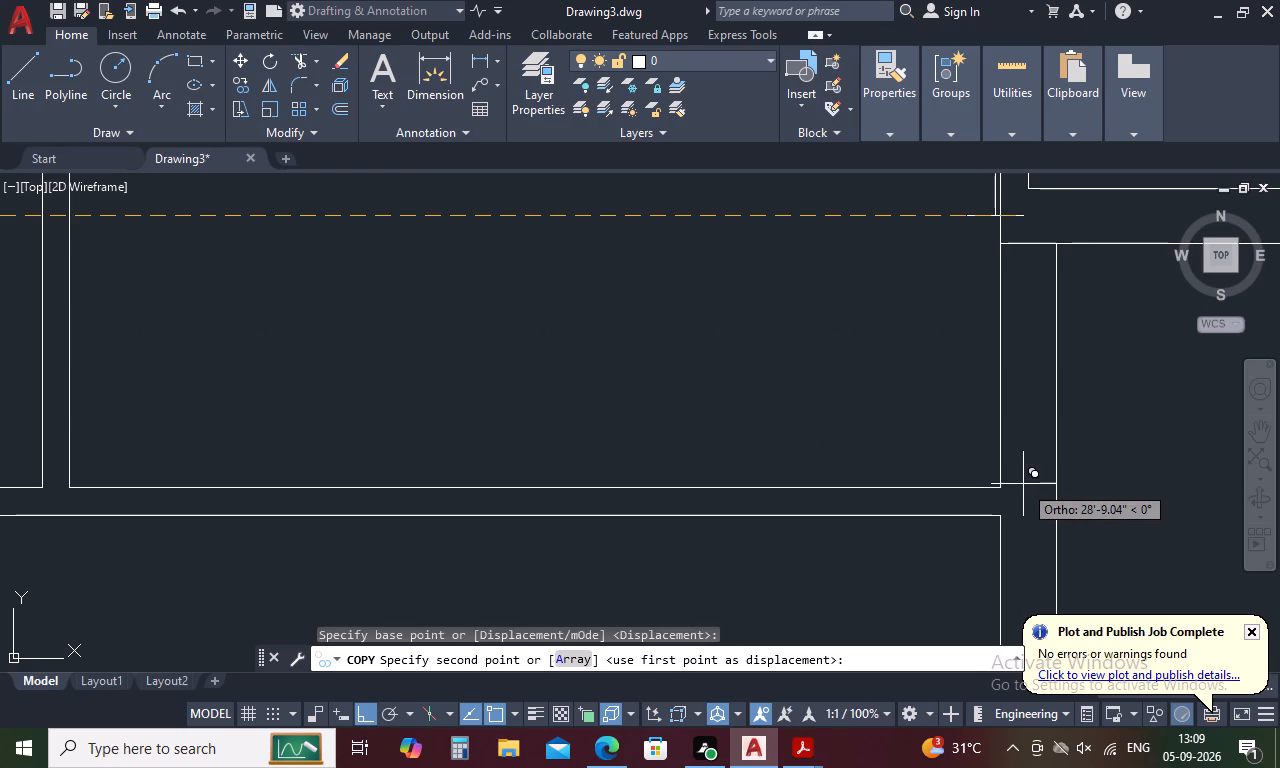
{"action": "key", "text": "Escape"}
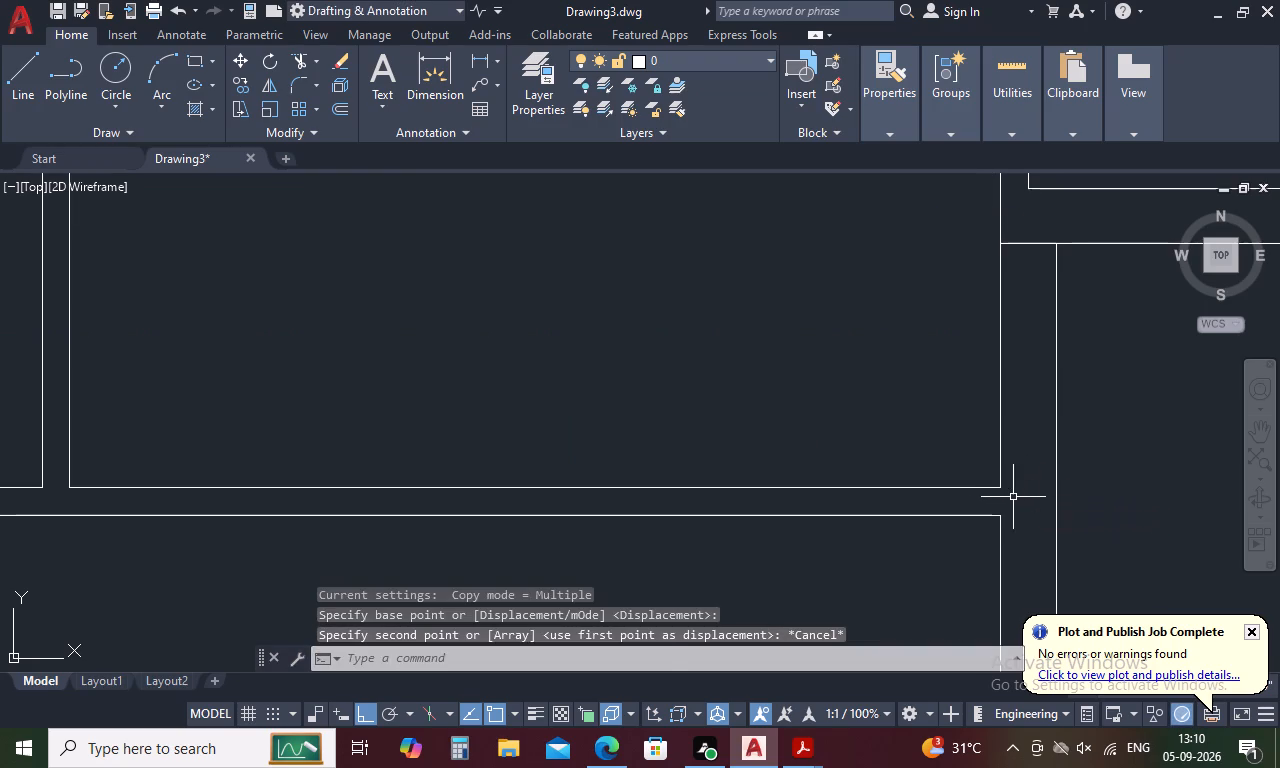
Copy the opening's centre line and two end lines from their lower-left endpoint to the top-middle room's bottom-right corner.
{"action": "scroll", "coordinate": [1003, 496], "scroll_direction": "down", "scroll_amount": 4}
{"action": "scroll", "coordinate": [700, 425], "scroll_direction": "up", "scroll_amount": 5}
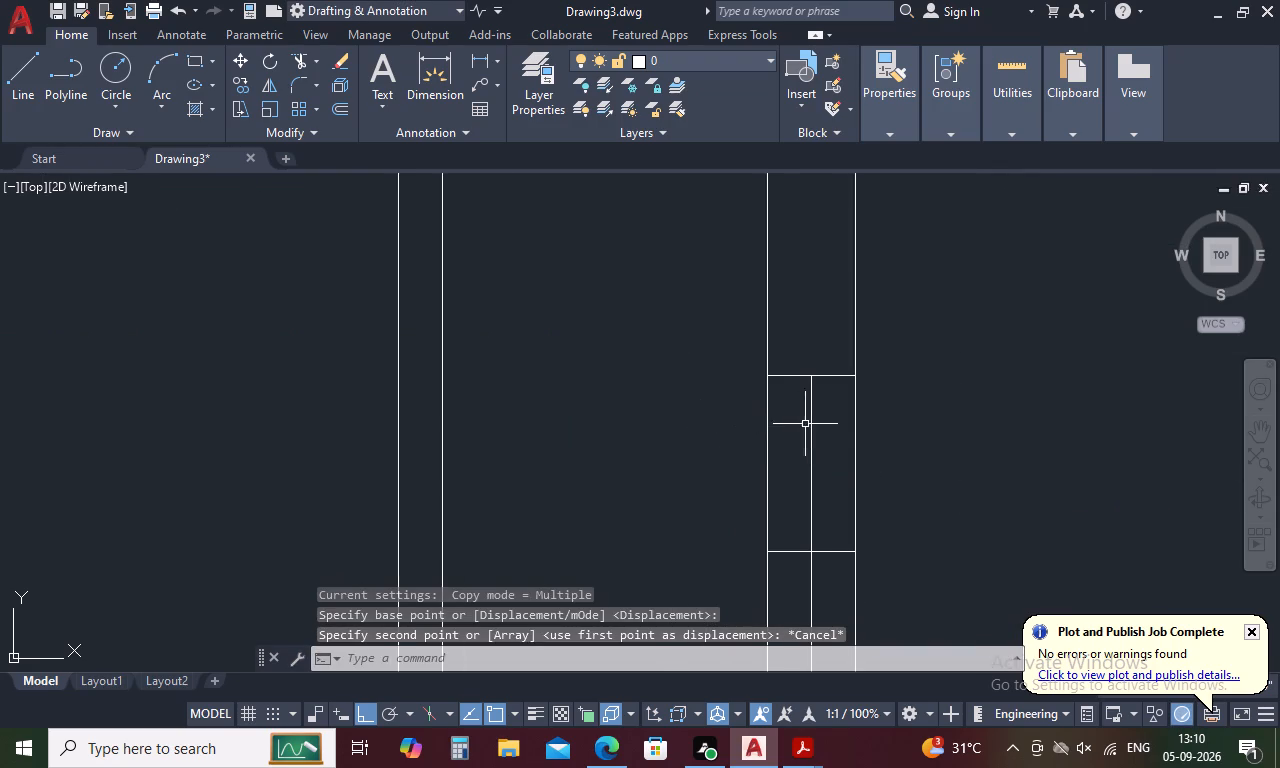
{"action": "left_click_drag", "start_coordinate": [830, 428], "coordinate": [798, 468]}
{"action": "left_click", "coordinate": [802, 377]}
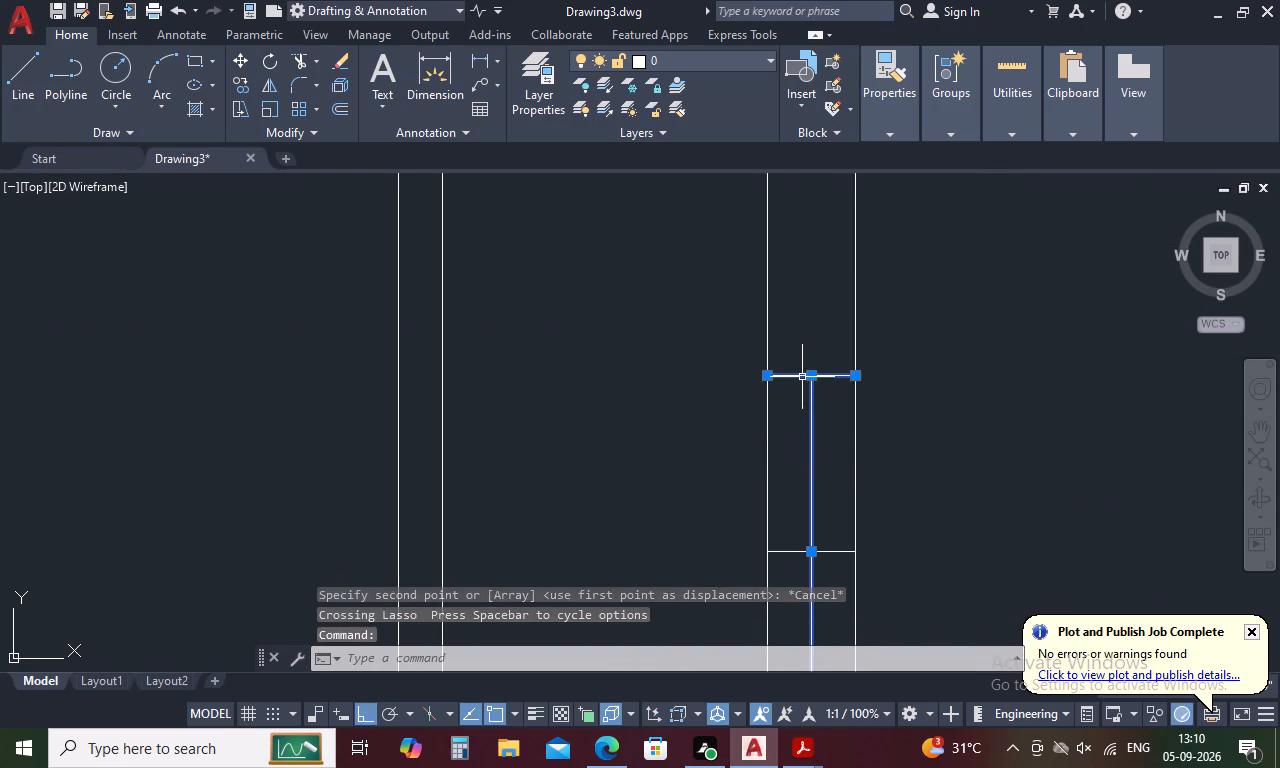
{"action": "scroll", "coordinate": [802, 376], "scroll_direction": "down", "scroll_amount": 4}
{"action": "scroll", "coordinate": [799, 440], "scroll_direction": "up", "scroll_amount": 4}
{"action": "left_click", "coordinate": [793, 381]}
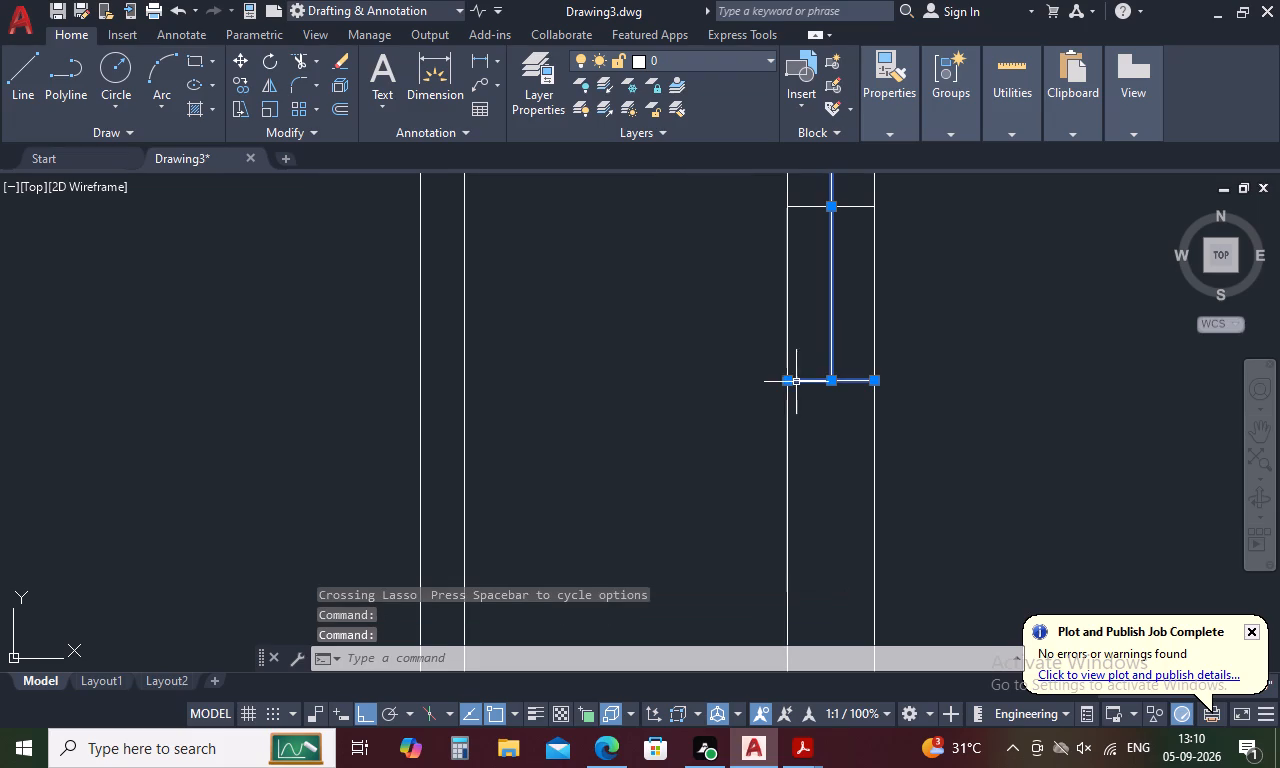
{"action": "right_click", "coordinate": [805, 394]}
{"action": "left_click", "coordinate": [891, 438]}
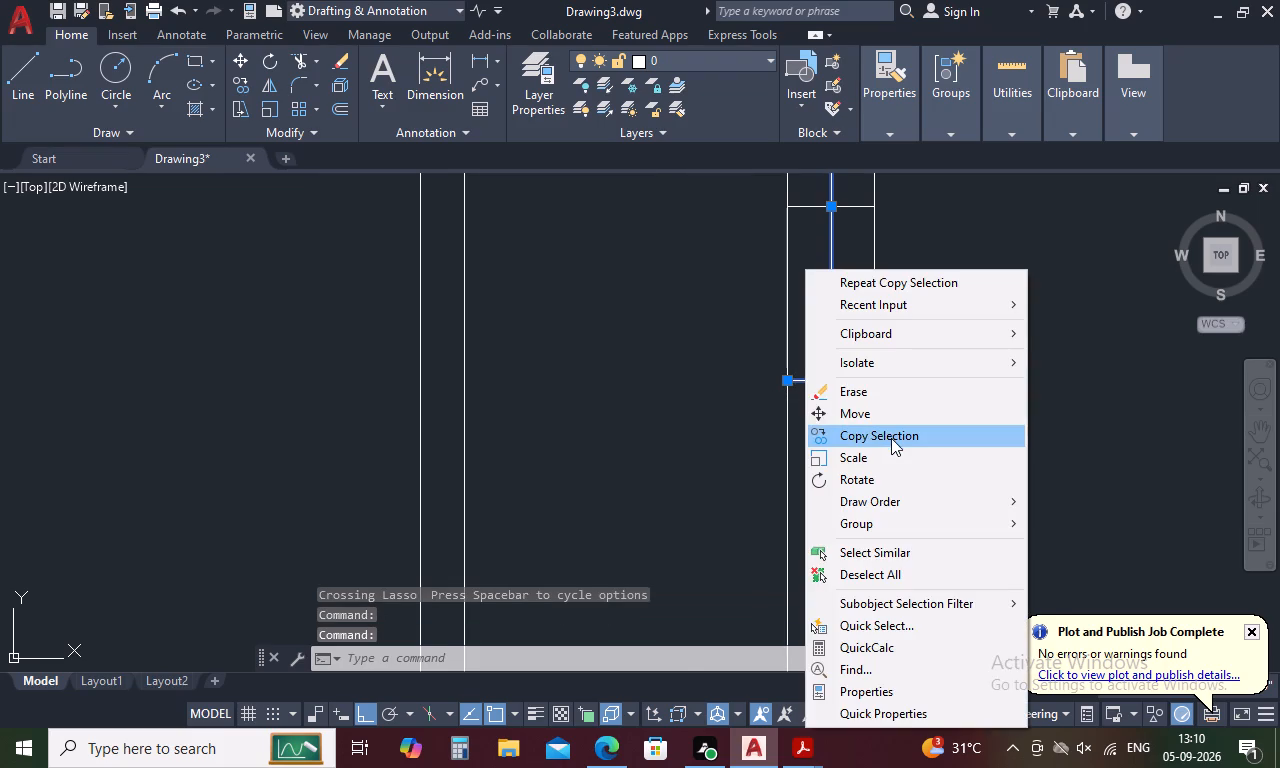
{"action": "left_click", "coordinate": [787, 377]}
{"action": "scroll", "coordinate": [787, 377], "scroll_direction": "down", "scroll_amount": 5}
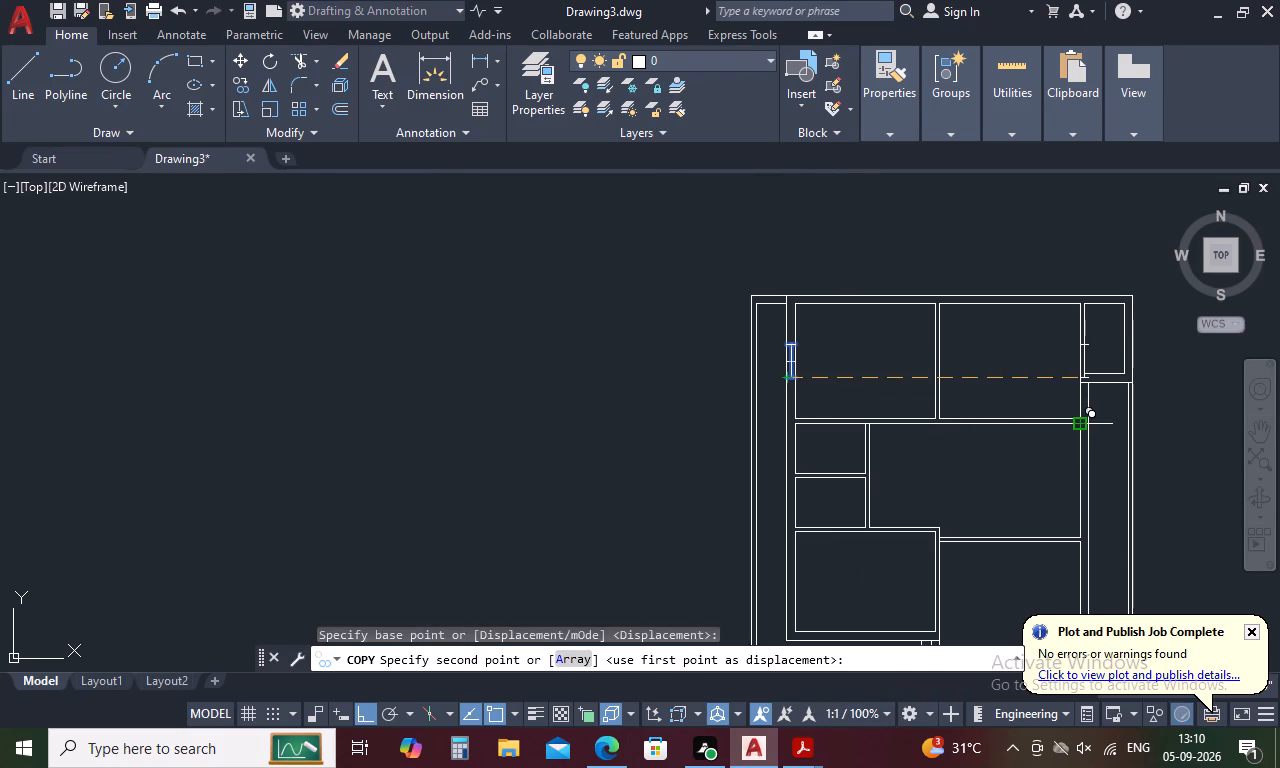
{"action": "key", "text": "F8"}
{"action": "scroll", "coordinate": [1082, 418], "scroll_direction": "up", "scroll_amount": 4}
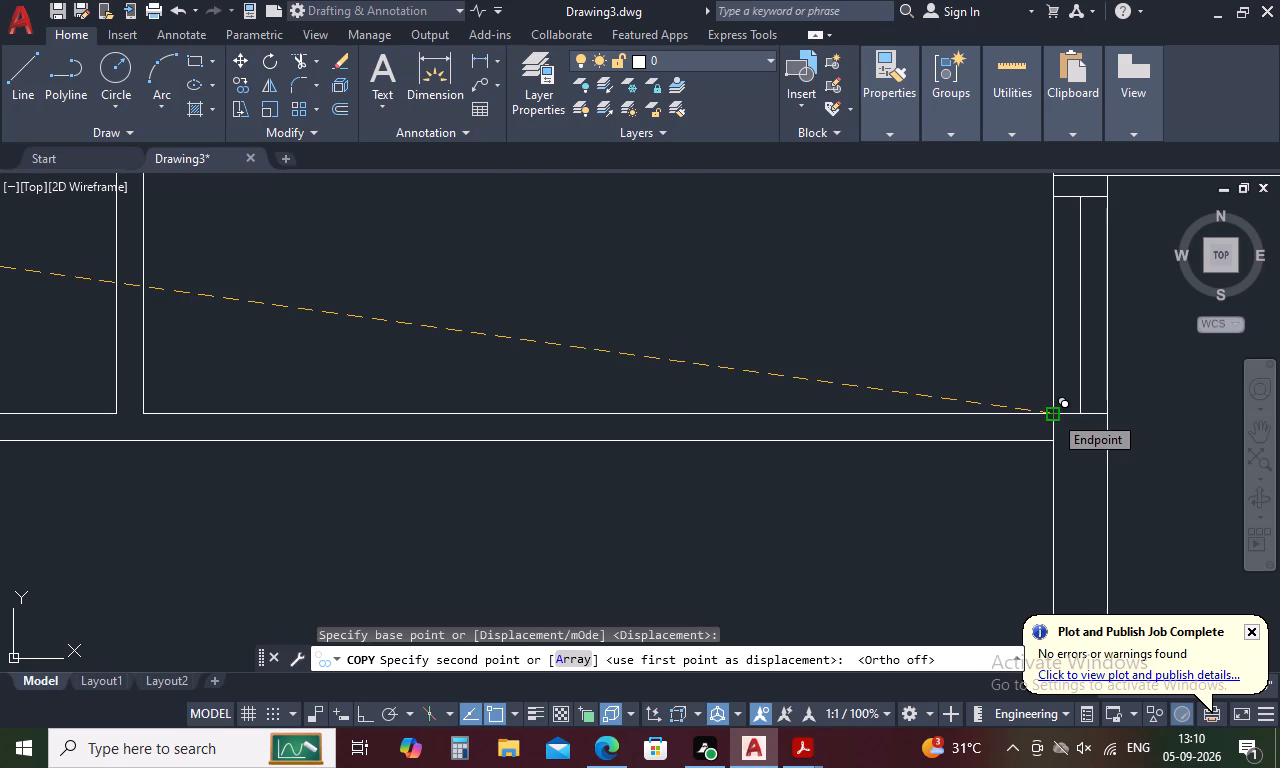
{"action": "left_click", "coordinate": [1053, 414]}
{"action": "key", "text": "Escape"}
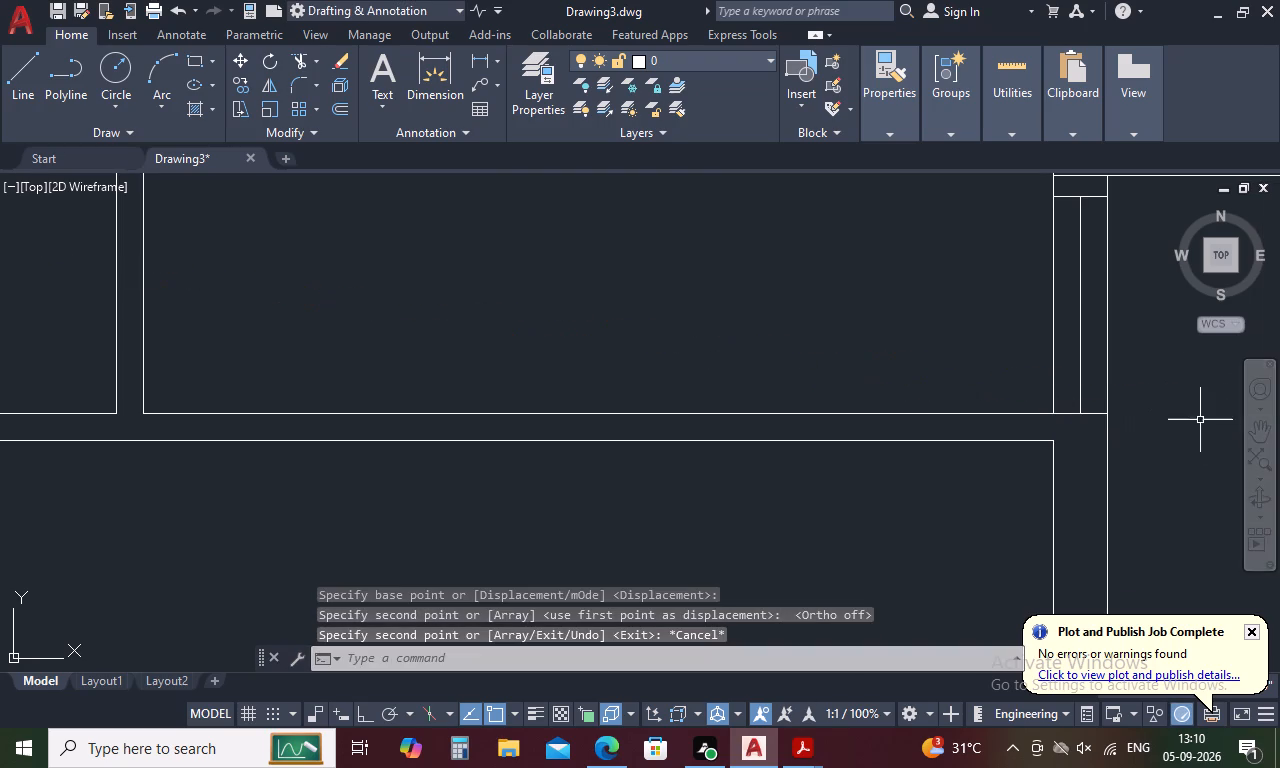
Delete the upper short end line of the copied opening in the top-middle room's right wall.
{"action": "left_click", "coordinate": [1069, 195]}
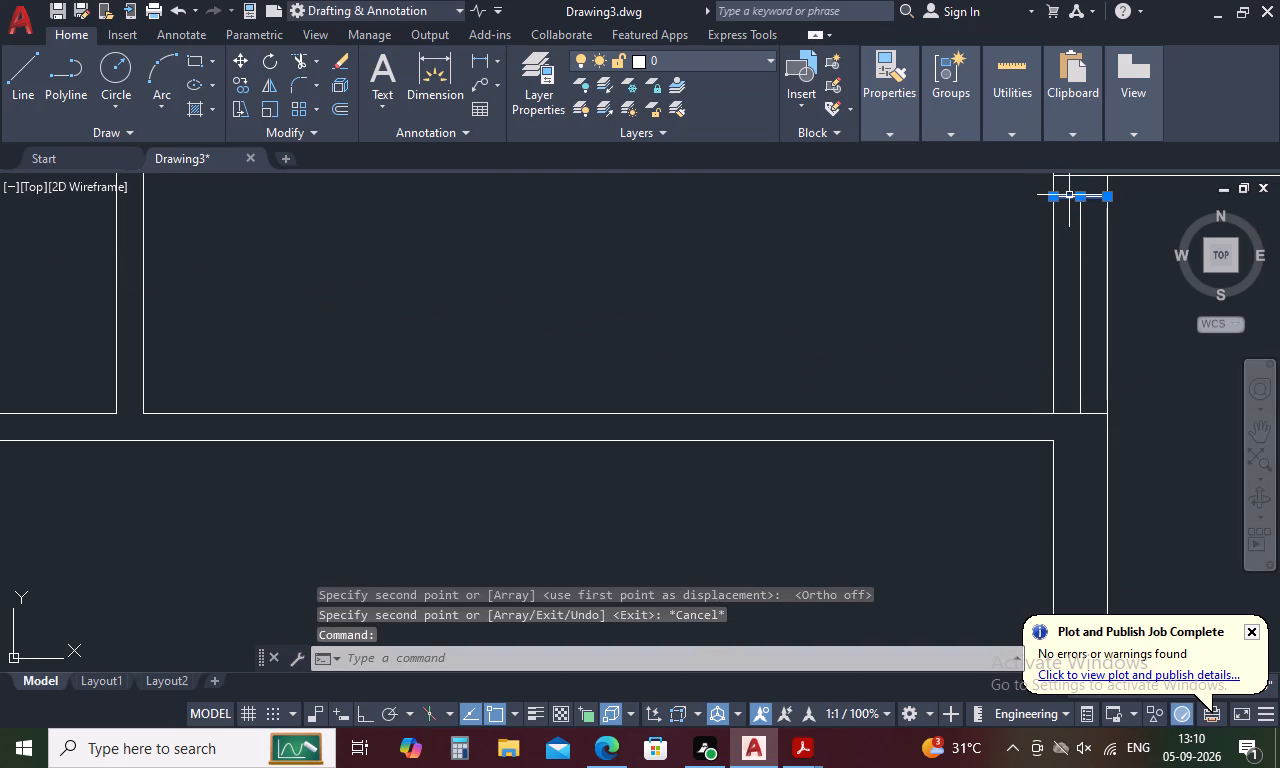
{"action": "key", "text": "Delete"}
Extend the copied opening's vertical centre line up to the horizontal wall line below the small top-right room.
{"action": "scroll", "coordinate": [1028, 239], "scroll_direction": "down", "scroll_amount": 2}
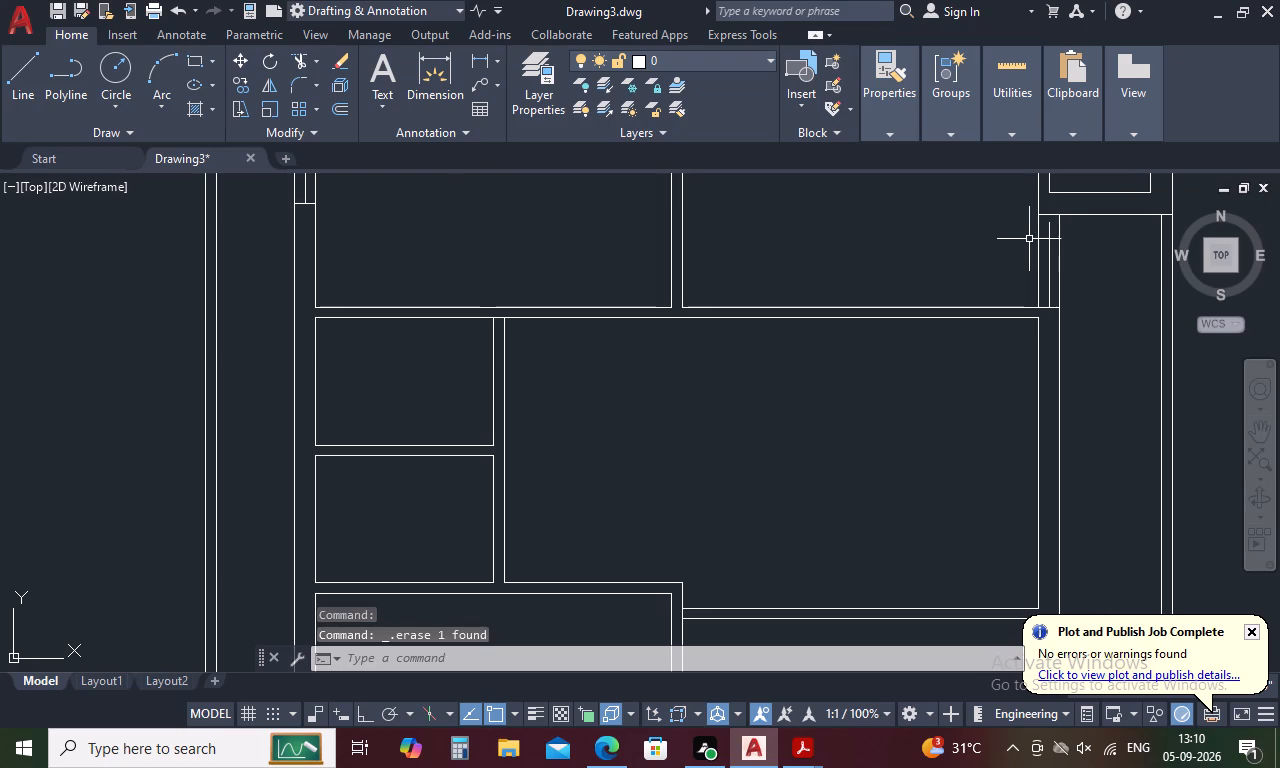
{"action": "key", "text": "Escape"}
{"action": "type", "text": "ex"}
{"action": "key", "text": "space"}
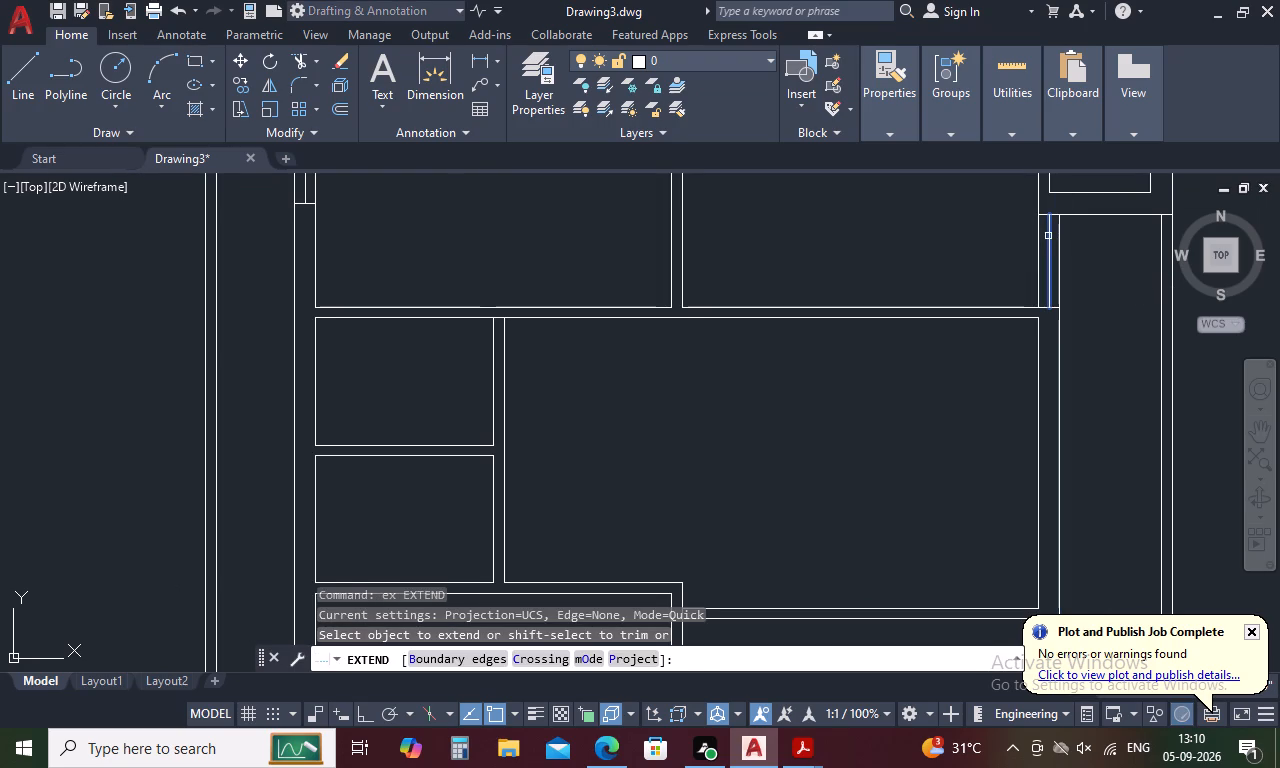
{"action": "left_click", "coordinate": [1048, 236]}
{"action": "key", "text": "Escape"}
Measure the opening's length along both the outer and inner faces of the top-middle room's right wall.
{"action": "scroll", "coordinate": [996, 352], "scroll_direction": "down", "scroll_amount": 2}
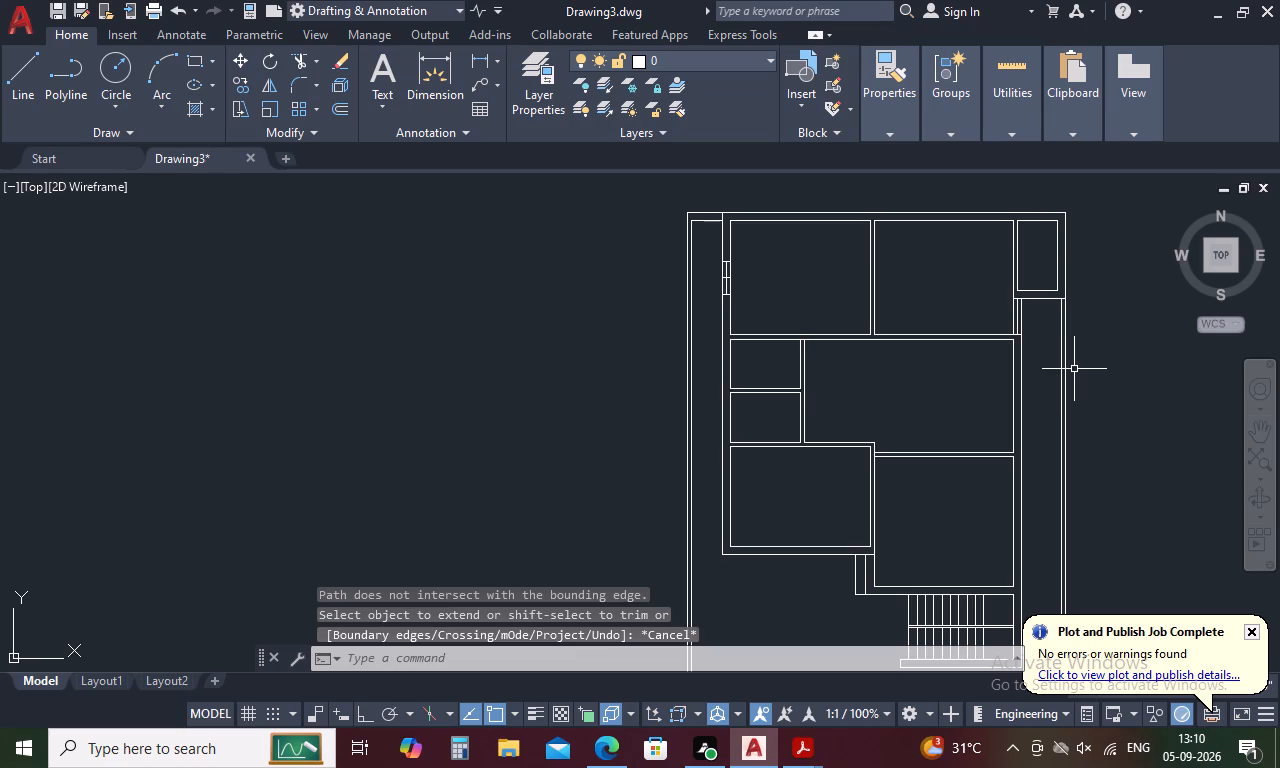
{"action": "type", "text": "di"}
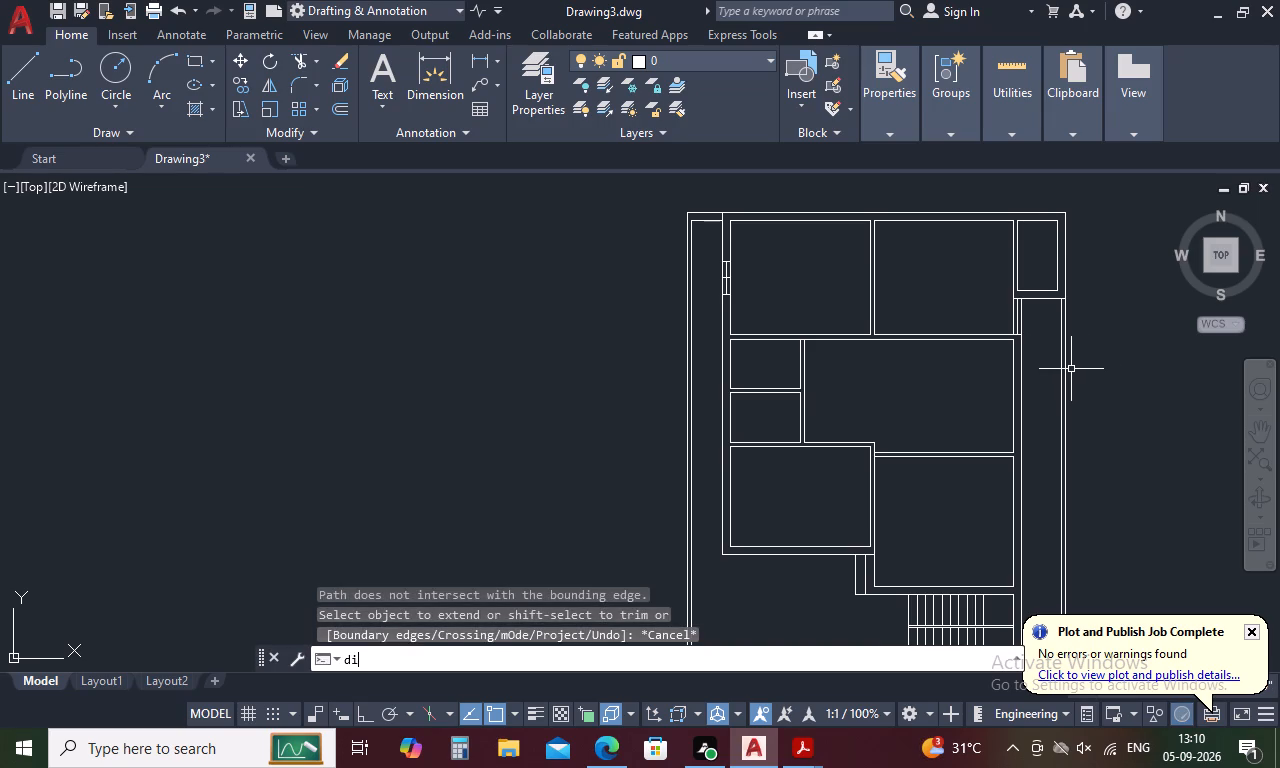
{"action": "key", "text": "space"}
{"action": "scroll", "coordinate": [1032, 296], "scroll_direction": "up", "scroll_amount": 3}
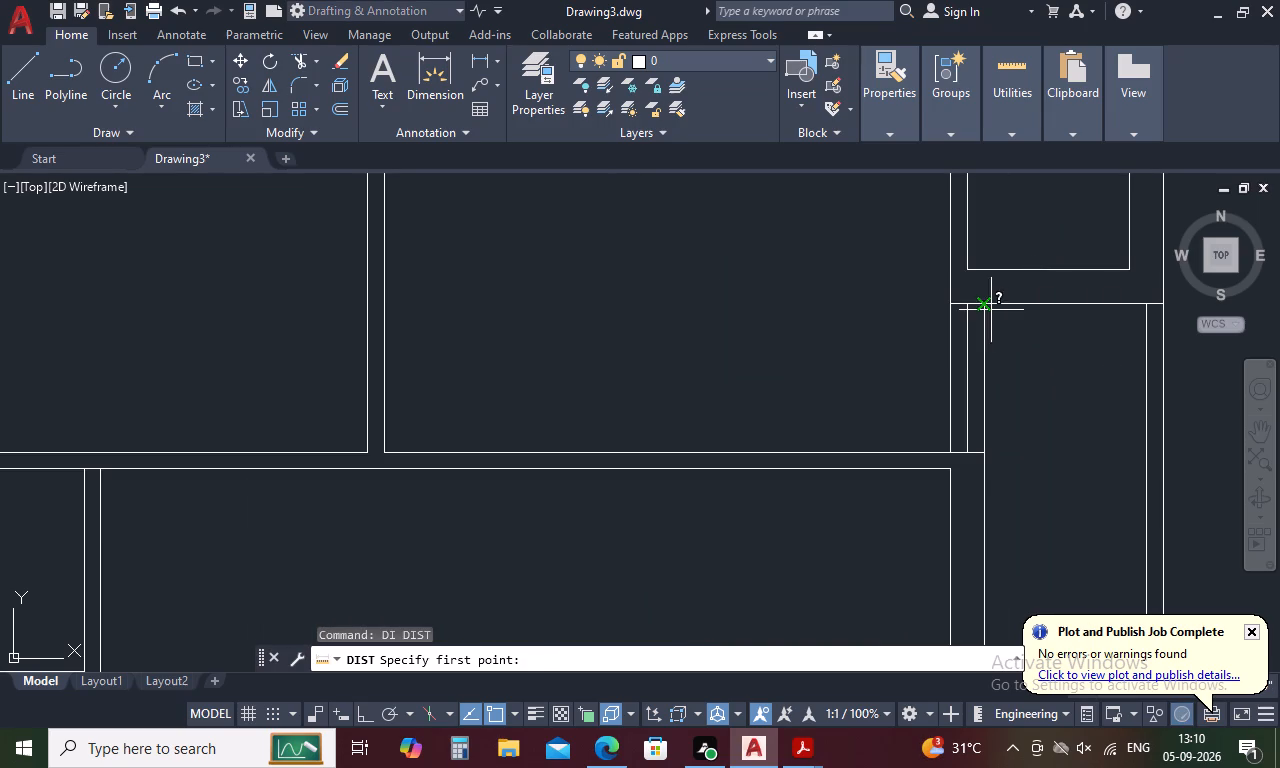
{"action": "left_click", "coordinate": [990, 298]}
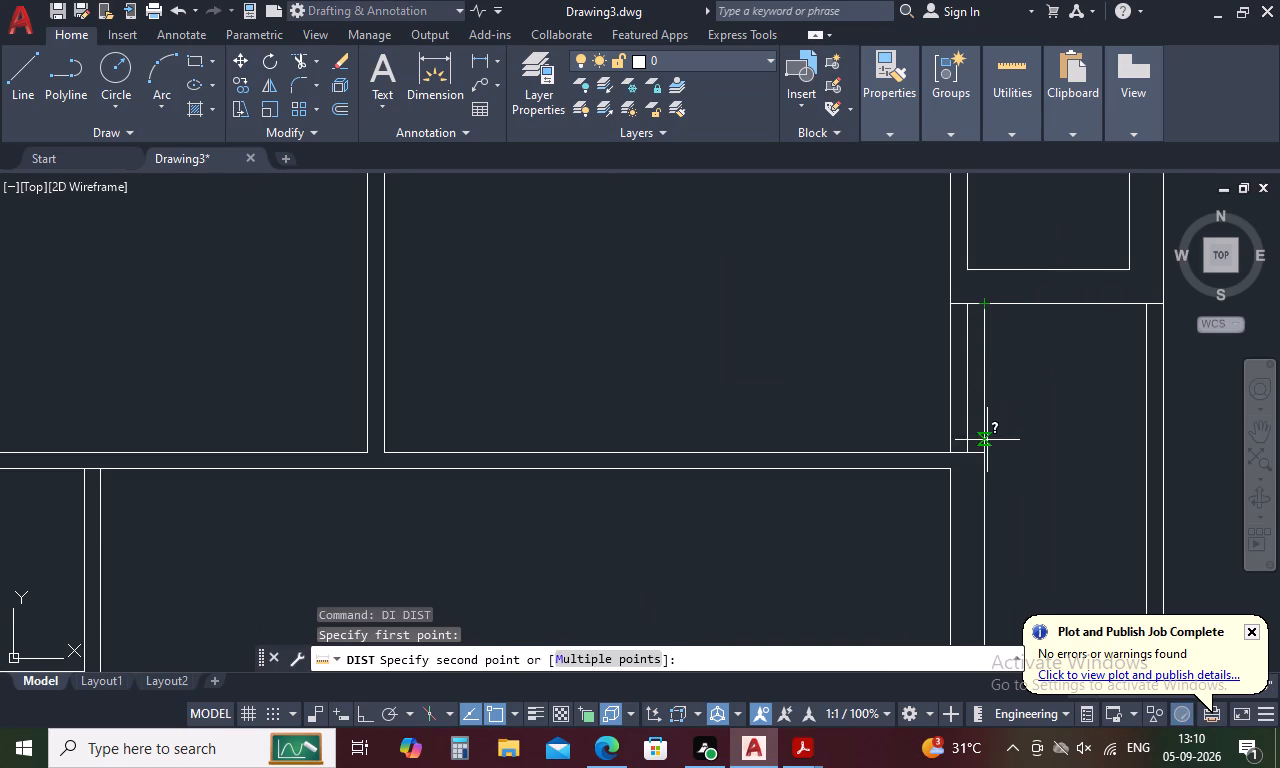
{"action": "left_click", "coordinate": [985, 453]}
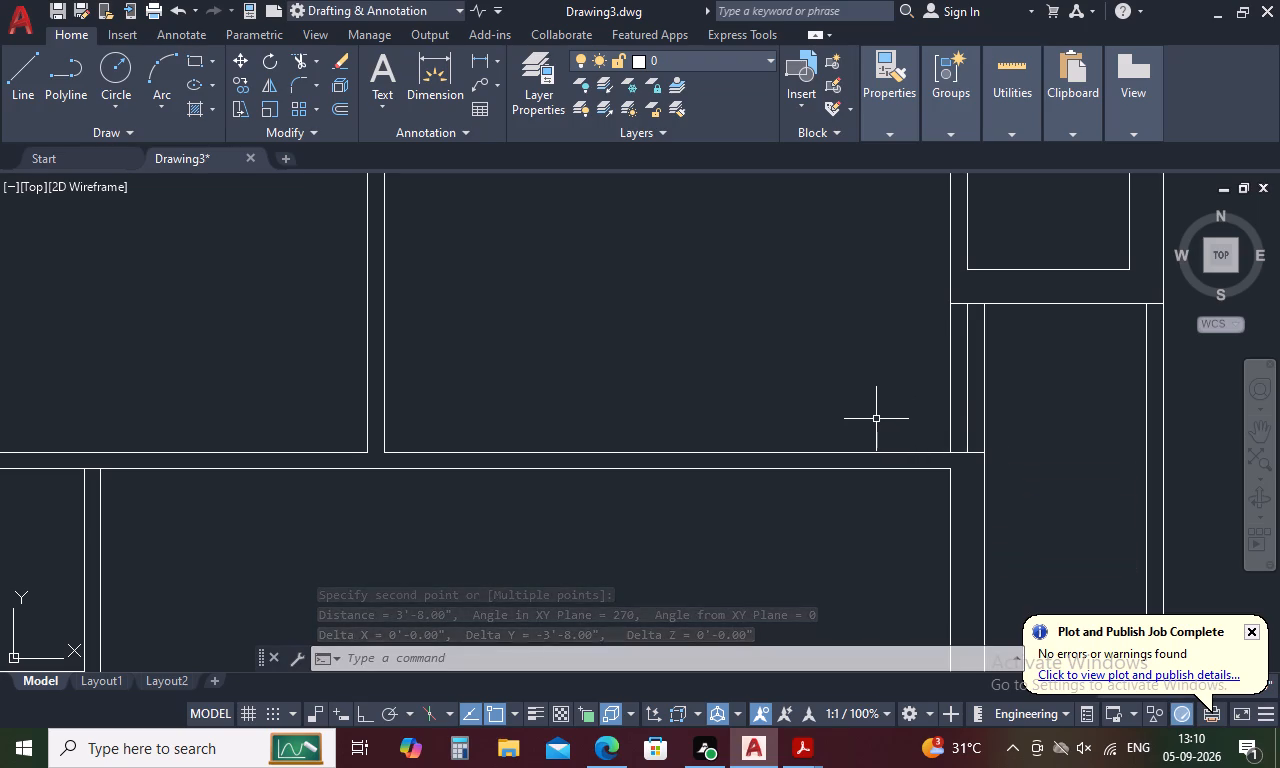
{"action": "key", "text": "space"}
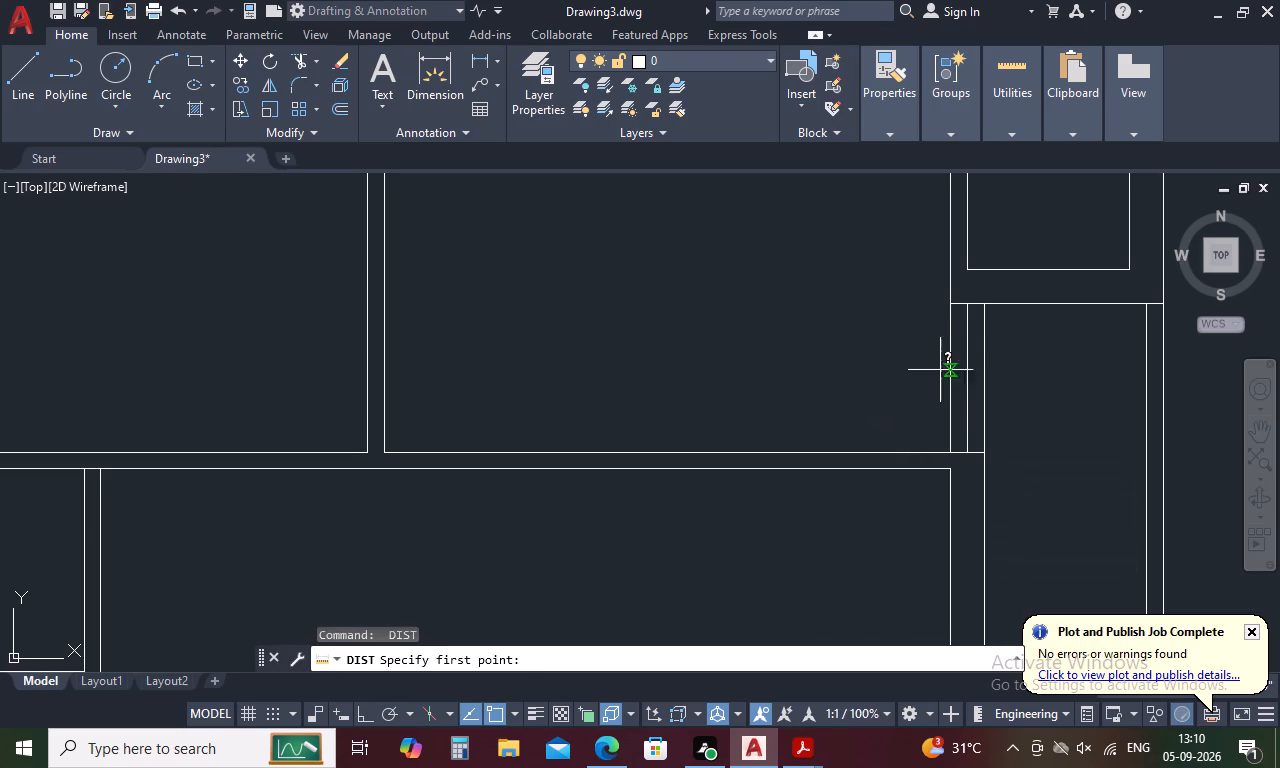
{"action": "left_click", "coordinate": [949, 303]}
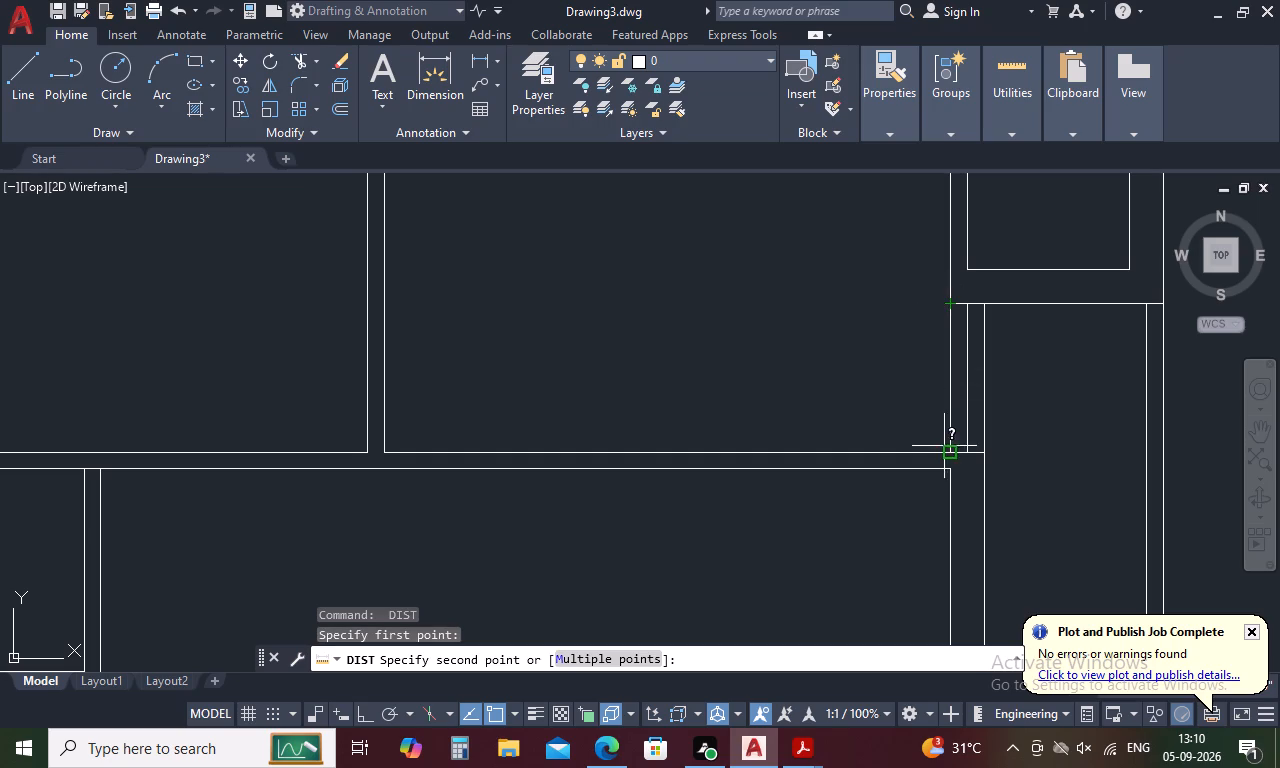
{"action": "left_click", "coordinate": [947, 453]}
{"action": "key", "text": "Escape"}
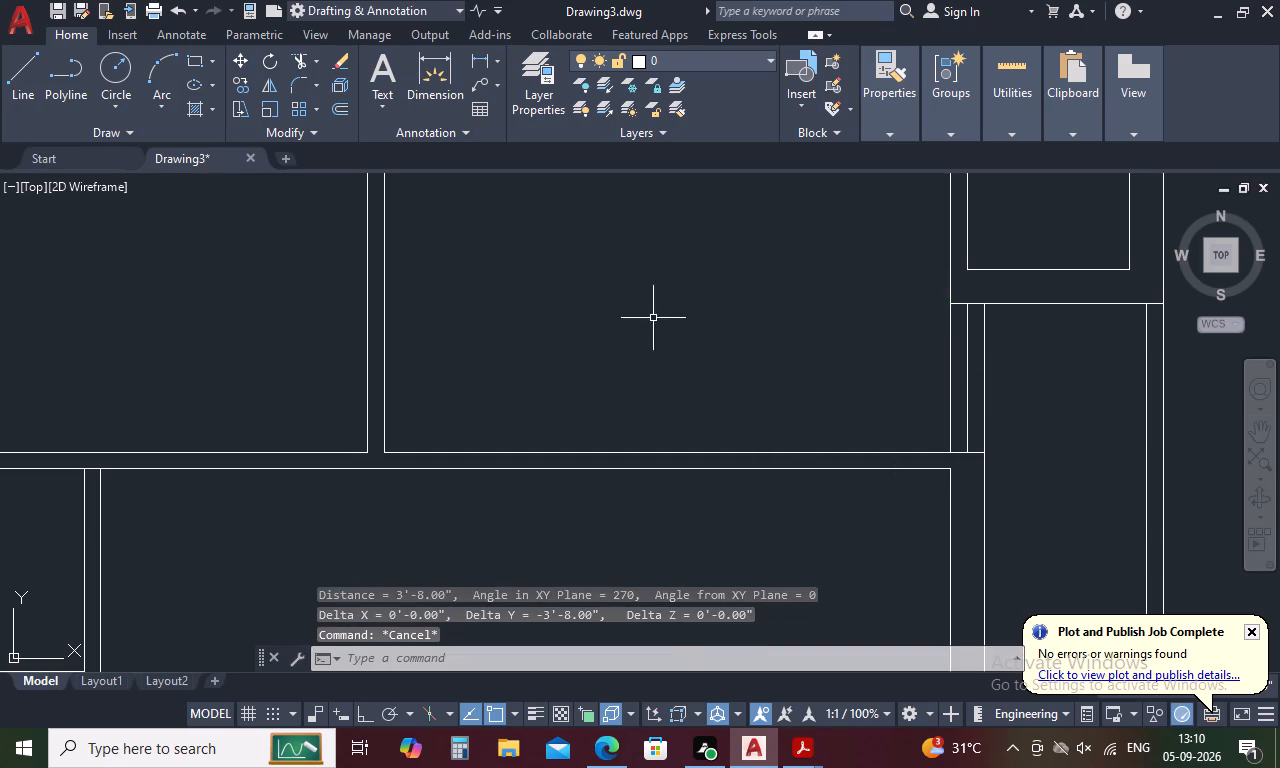
Copy the top-left room's left-wall window, without its middle cross line, from that line's inner endpoint to the inner-face midpoint of the lower-left room's left wall.
{"action": "scroll", "coordinate": [652, 311], "scroll_direction": "down", "scroll_amount": 4}
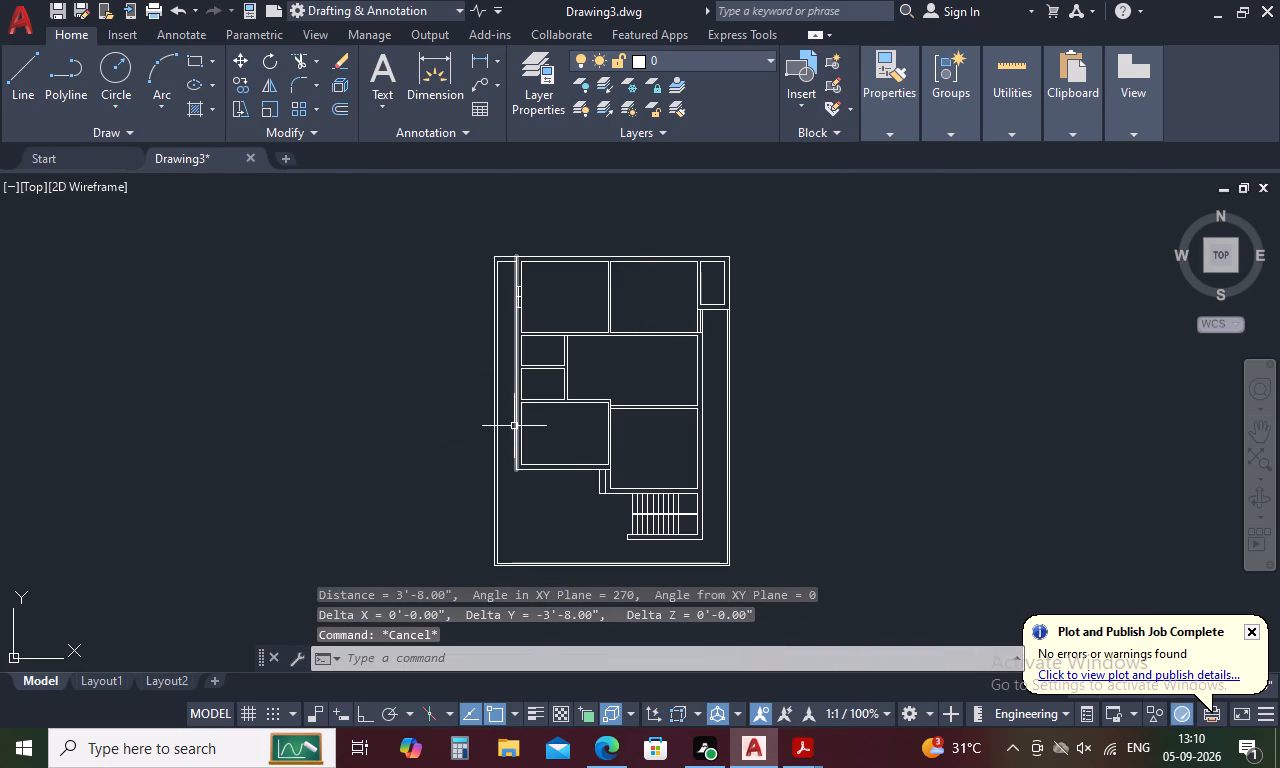
{"action": "scroll", "coordinate": [511, 287], "scroll_direction": "up", "scroll_amount": 5}
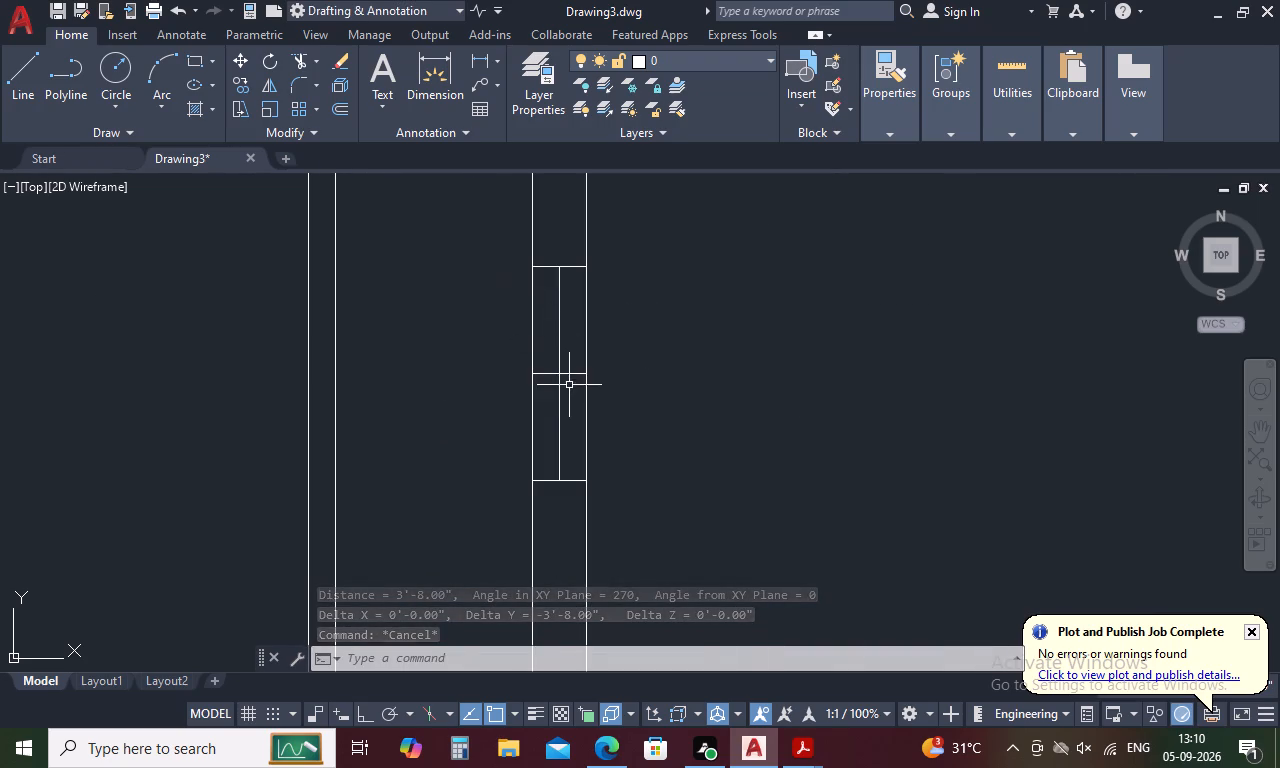
{"action": "left_click", "coordinate": [571, 371]}
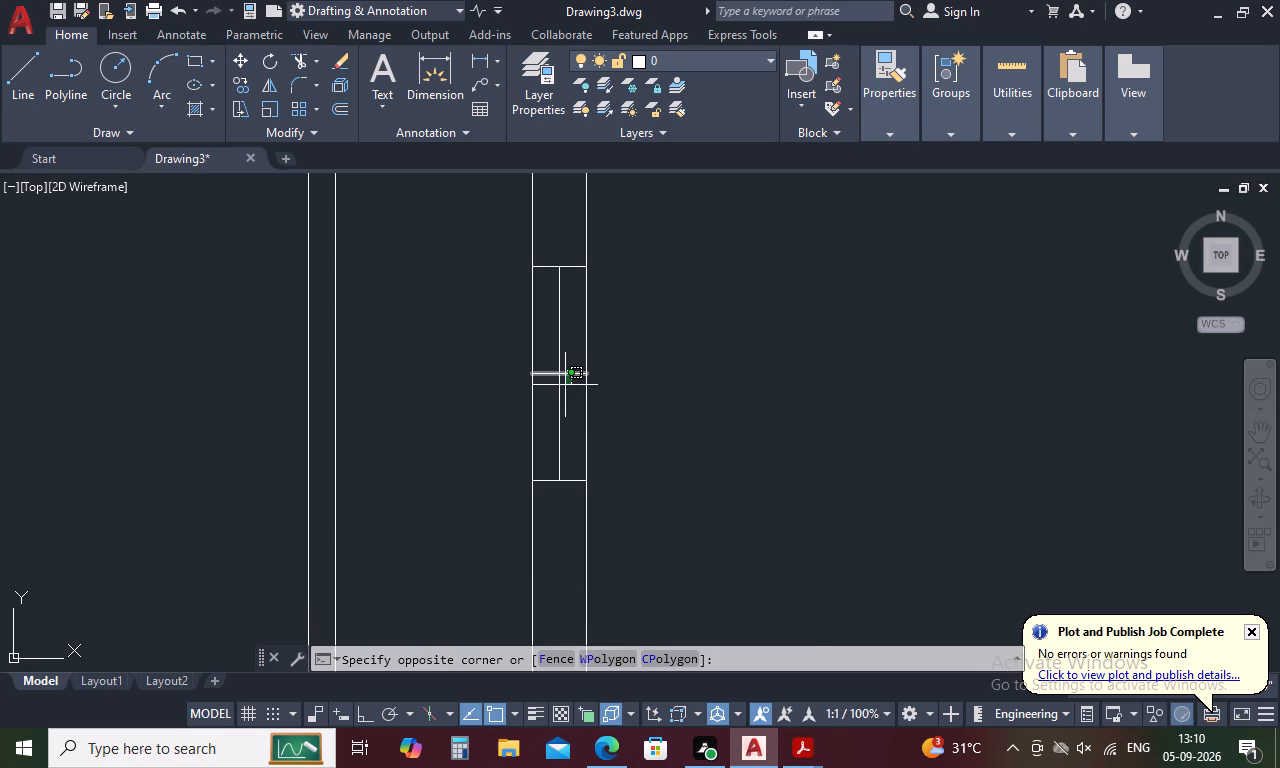
{"action": "key", "text": "Escape"}
{"action": "left_click_drag", "start_coordinate": [577, 321], "coordinate": [549, 343]}
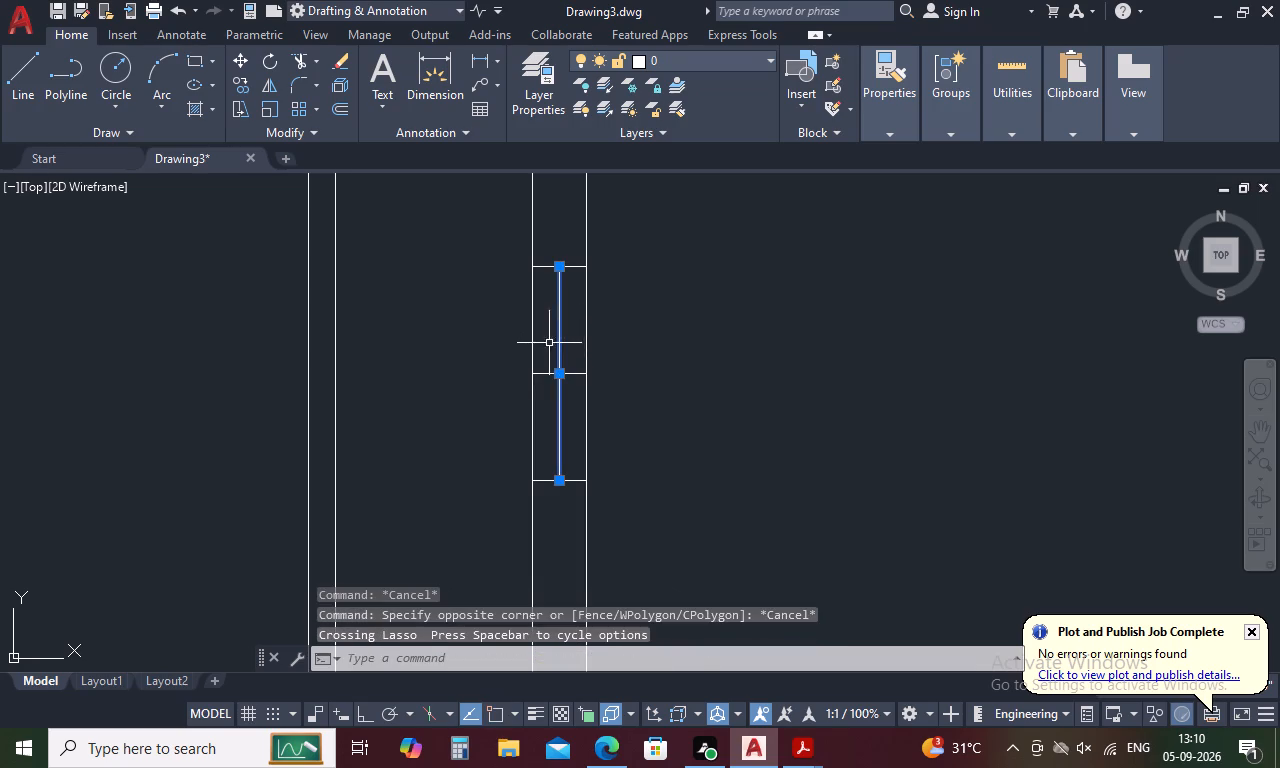
{"action": "left_click", "coordinate": [541, 264]}
{"action": "left_click", "coordinate": [539, 306]}
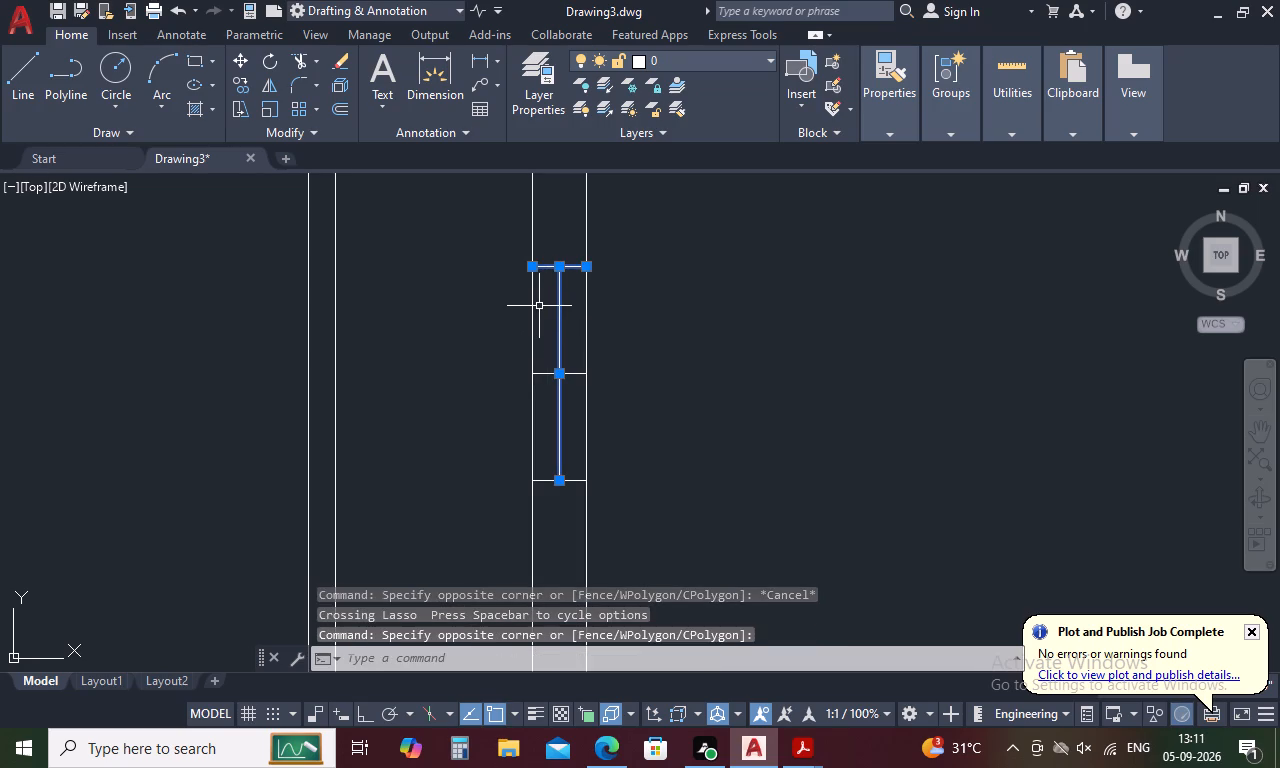
{"action": "left_click_drag", "start_coordinate": [544, 472], "coordinate": [545, 509]}
{"action": "right_click", "coordinate": [548, 498]}
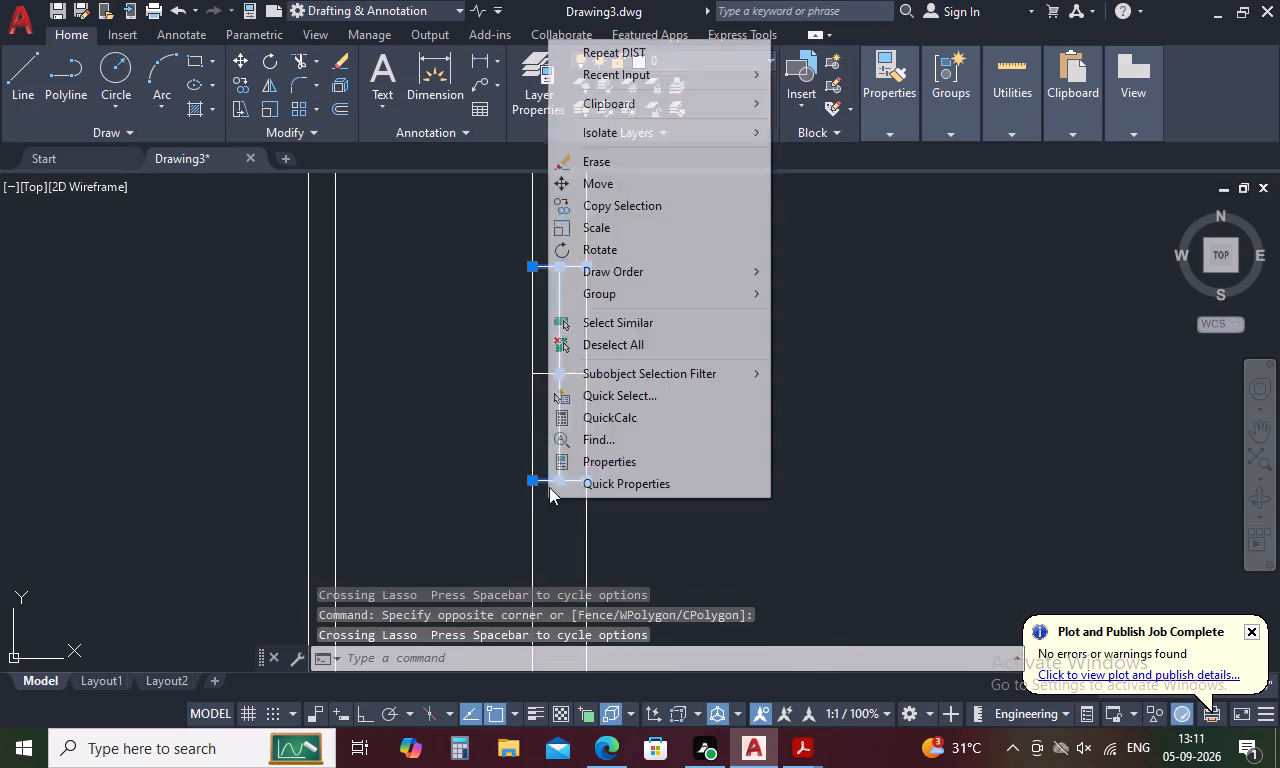
{"action": "left_click", "coordinate": [637, 209]}
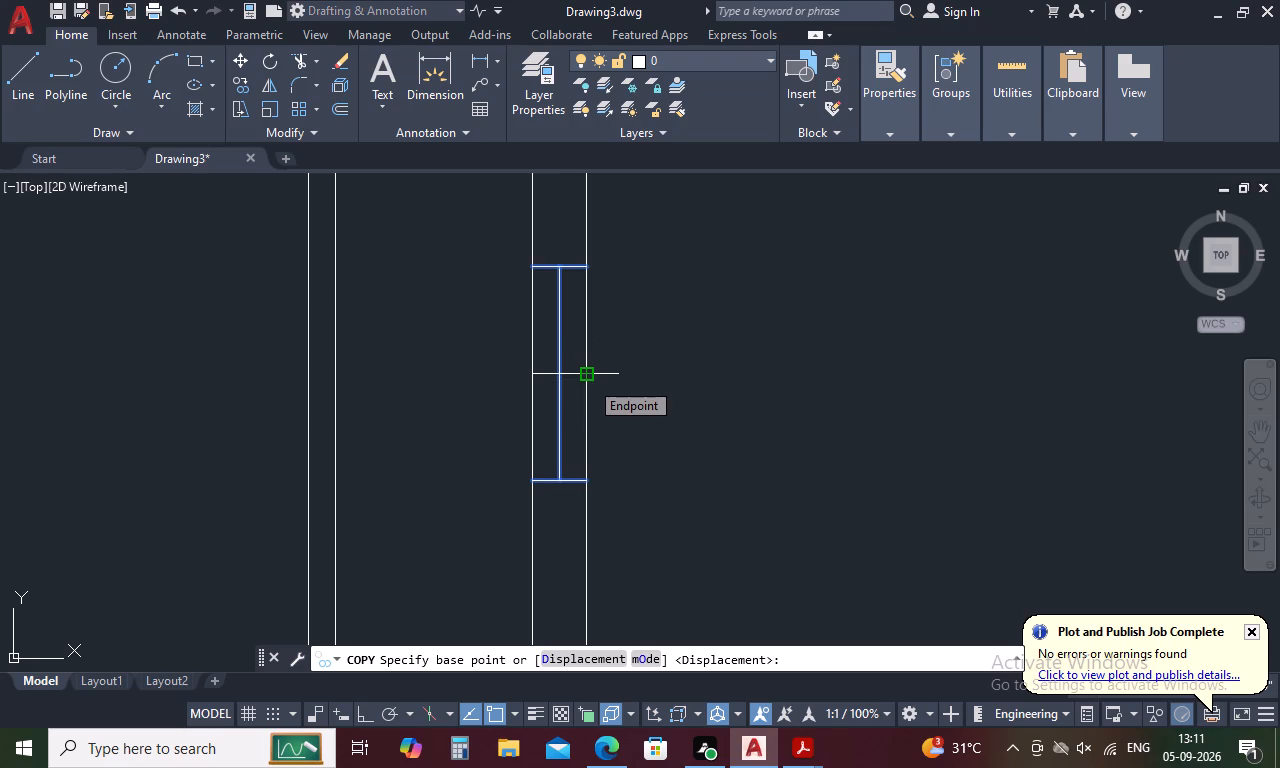
{"action": "left_click", "coordinate": [589, 380]}
{"action": "scroll", "coordinate": [589, 379], "scroll_direction": "down", "scroll_amount": 7}
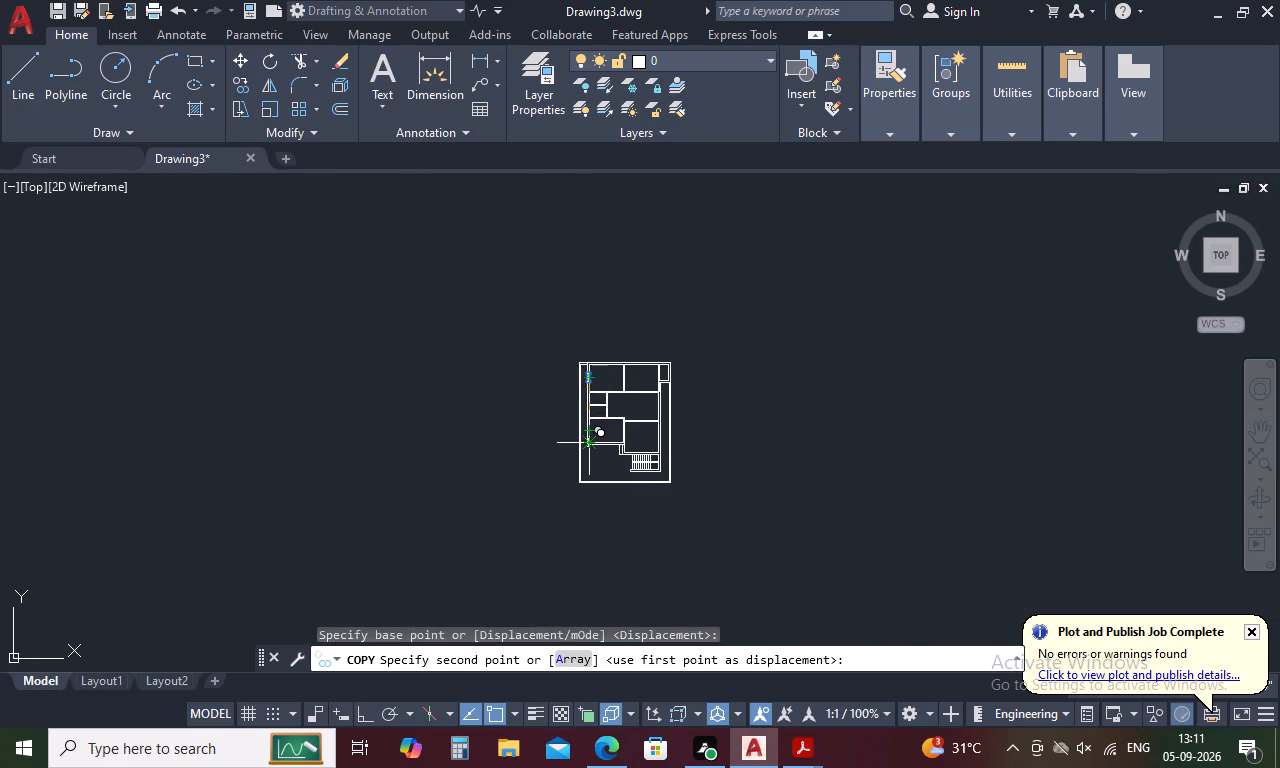
{"action": "scroll", "coordinate": [583, 446], "scroll_direction": "up", "scroll_amount": 5}
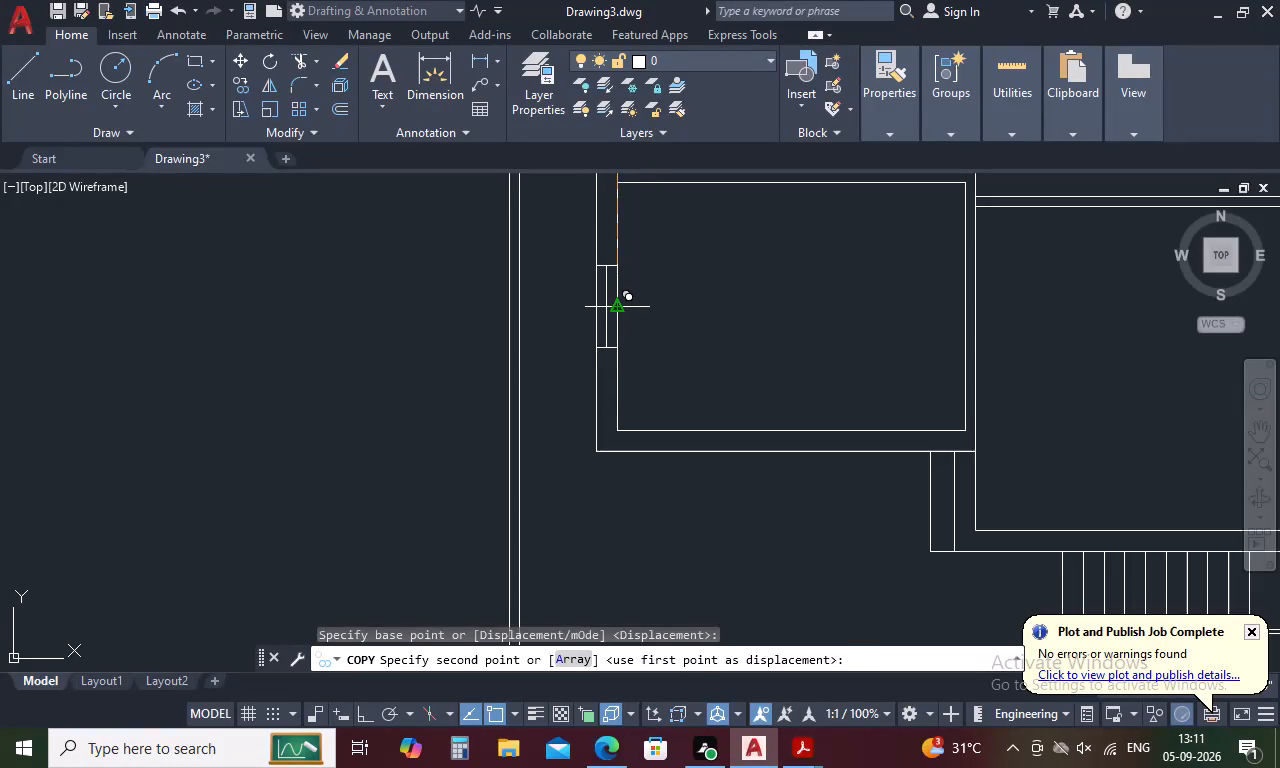
{"action": "left_click", "coordinate": [614, 310]}
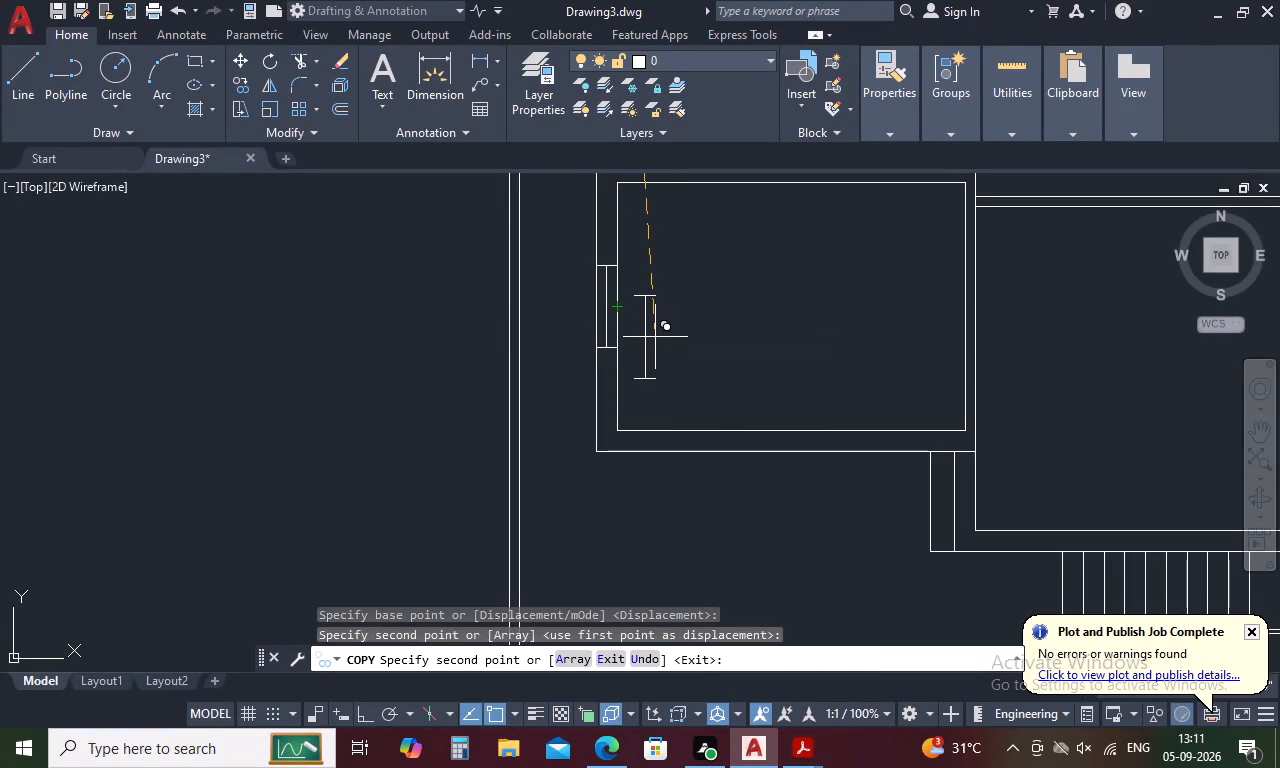
{"action": "key", "text": "Escape"}
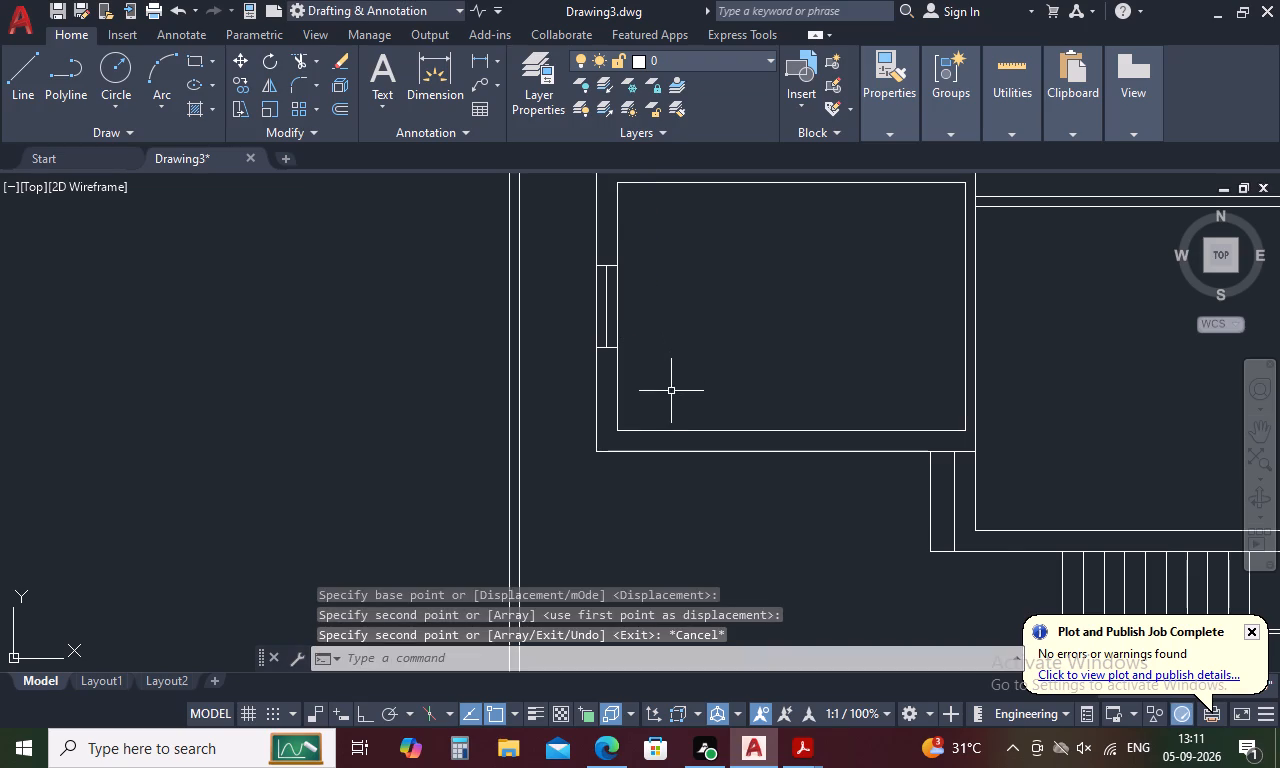
Draw a short horizontal line across the left wall at the midpoint of the upper small left room's inner face.
{"action": "scroll", "coordinate": [671, 392], "scroll_direction": "down", "scroll_amount": 3}
{"action": "scroll", "coordinate": [675, 314], "scroll_direction": "up", "scroll_amount": 2}
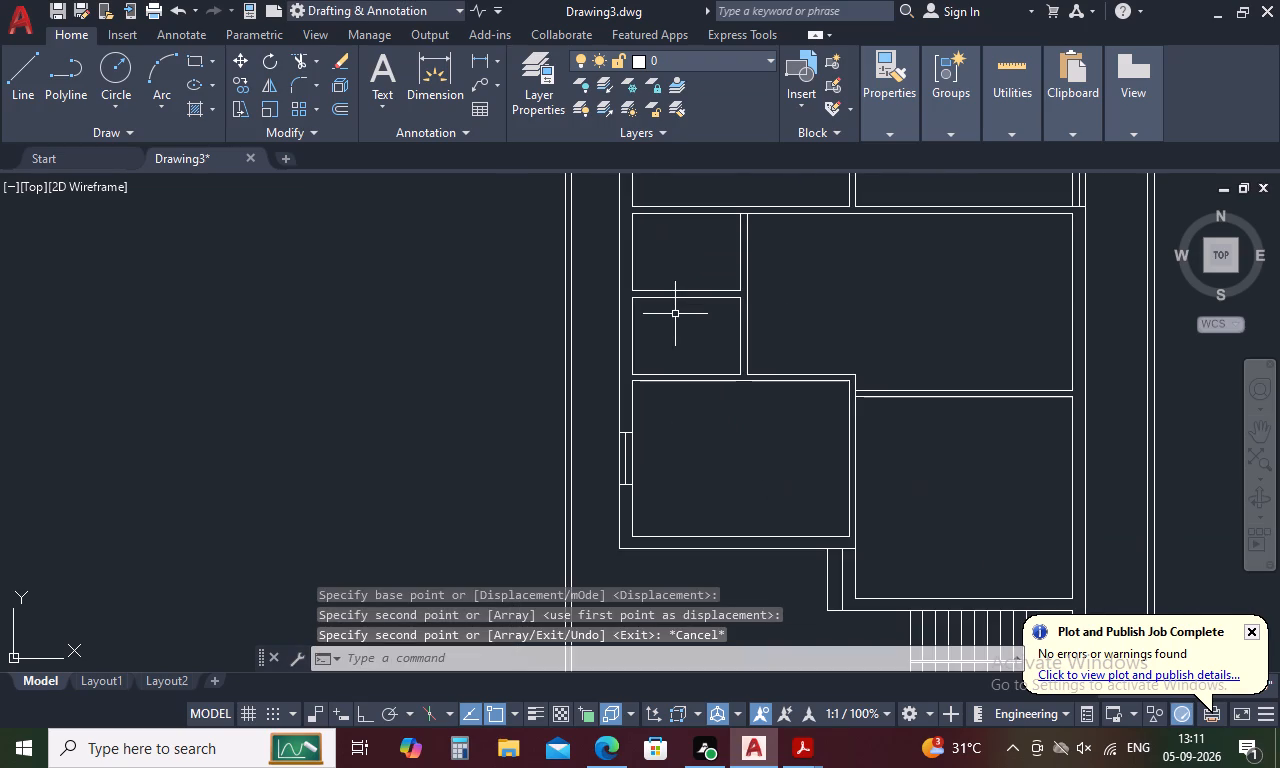
{"action": "type", "text": "l"}
{"action": "key", "text": "space"}
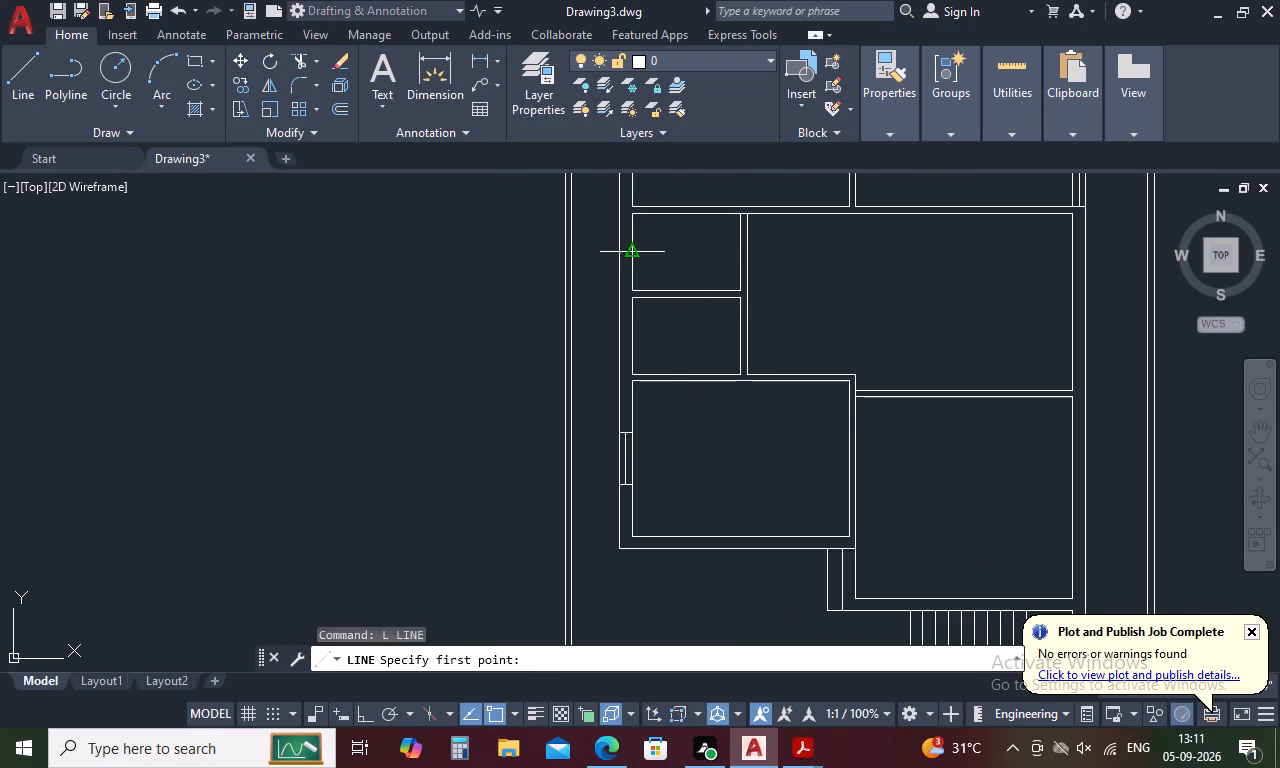
{"action": "scroll", "coordinate": [634, 257], "scroll_direction": "up", "scroll_amount": 3}
{"action": "left_click", "coordinate": [612, 239]}
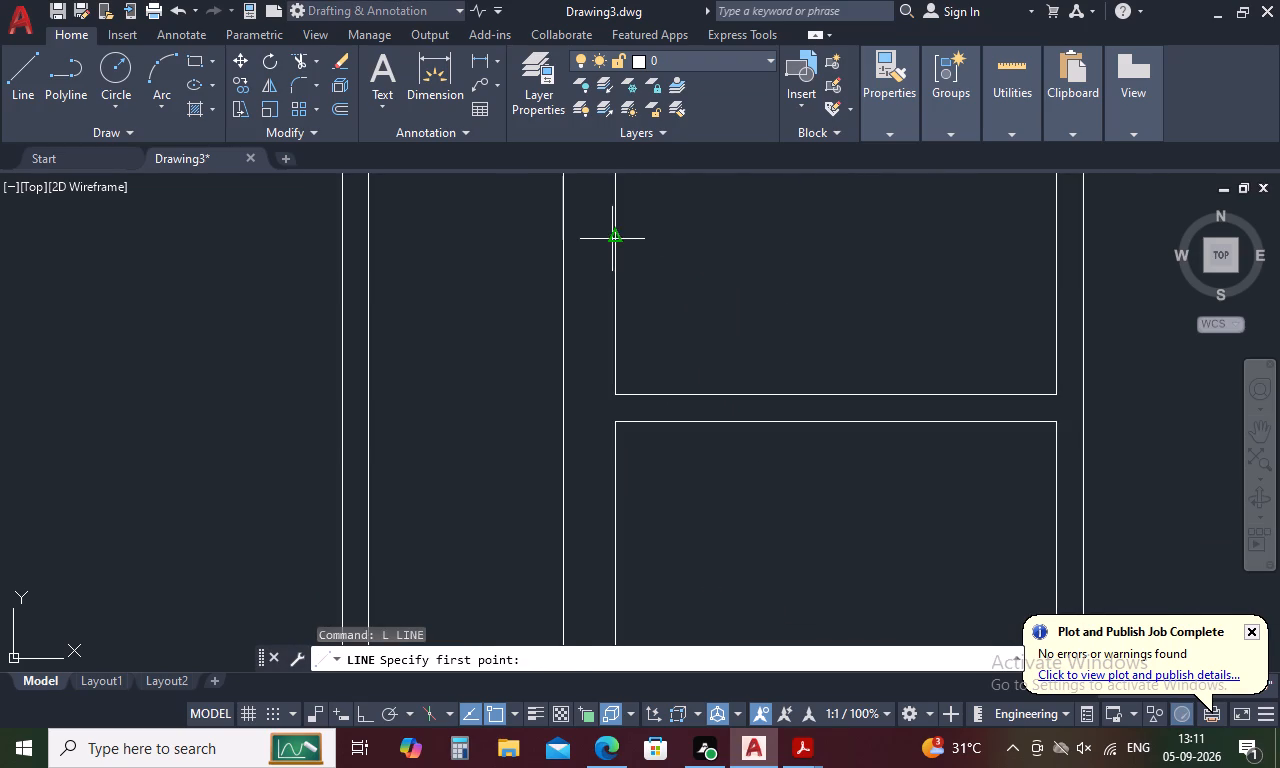
{"action": "left_click", "coordinate": [561, 239]}
{"action": "key", "text": "Escape"}
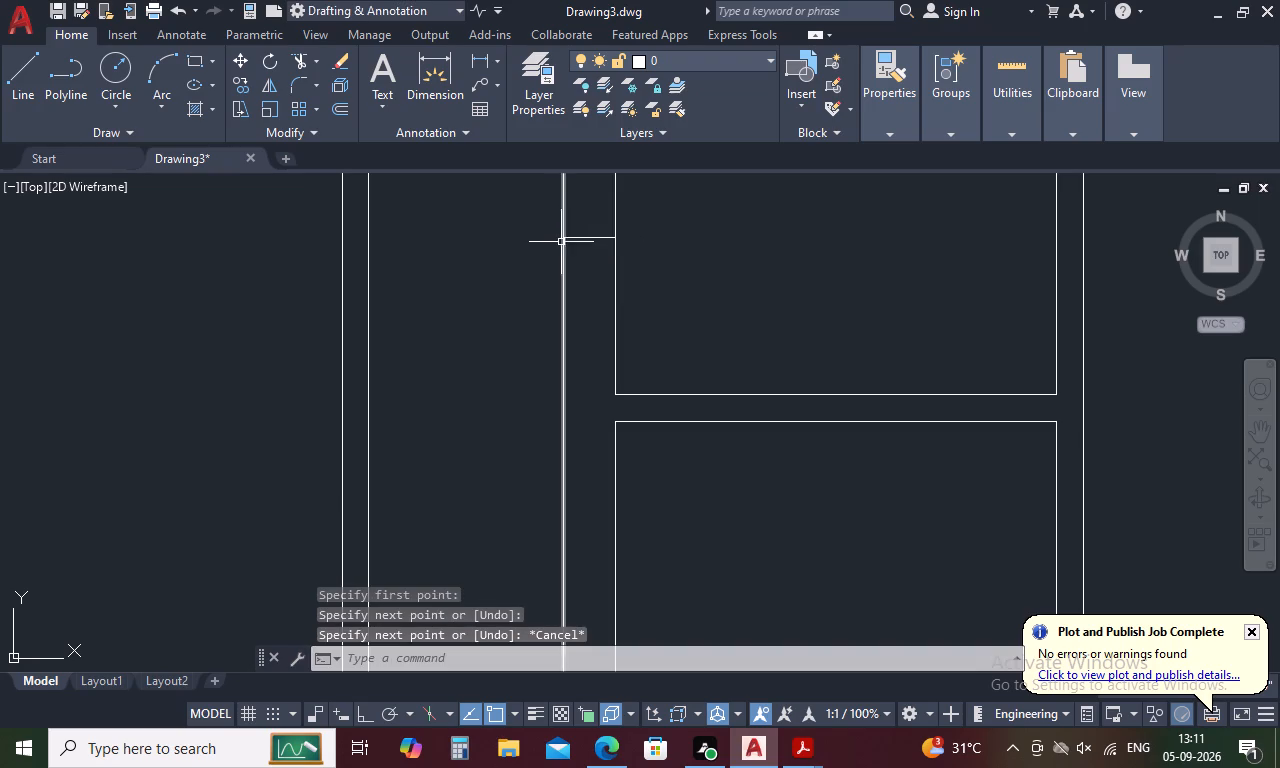
Offset the short cross line by 1'2" both upward and downward within the upper small room's left wall.
{"action": "type", "text": "o"}
{"action": "key", "text": "space"}
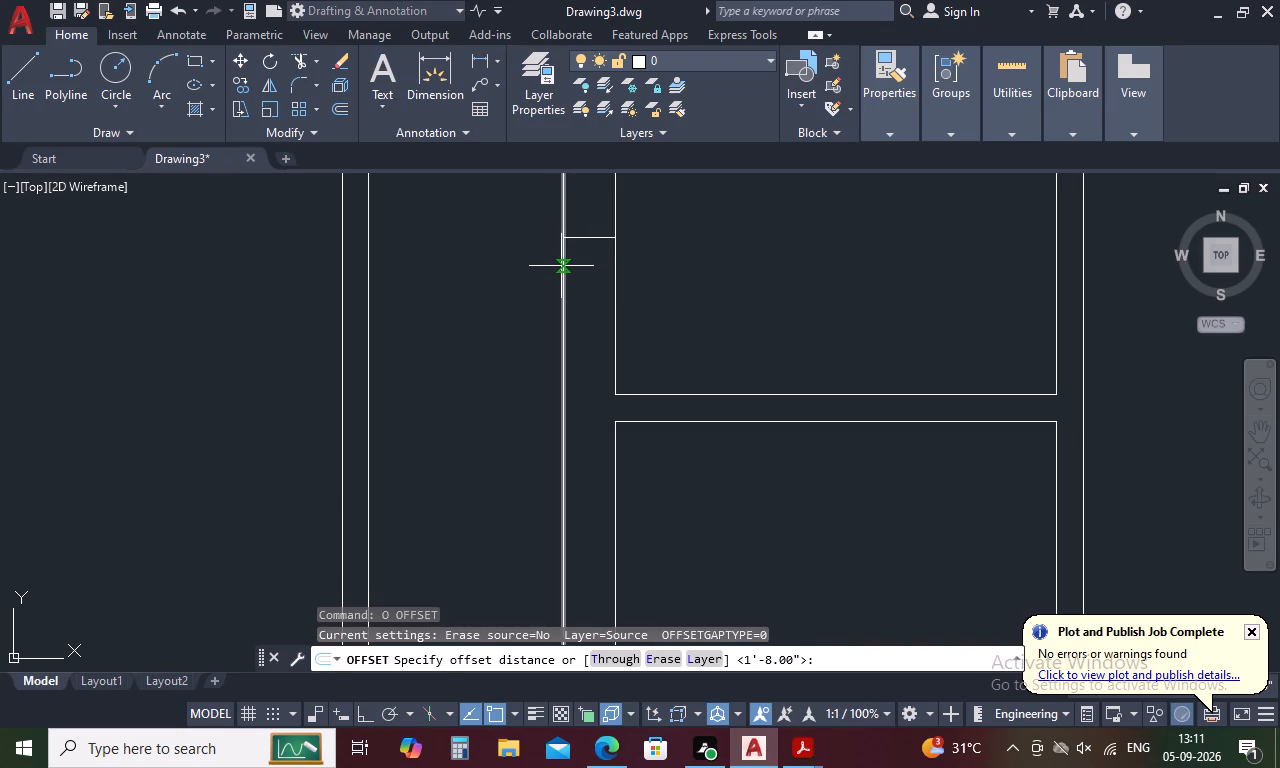
{"action": "type", "text": "1'"}
{"action": "type", "text": "2\""}
{"action": "key", "text": "space"}
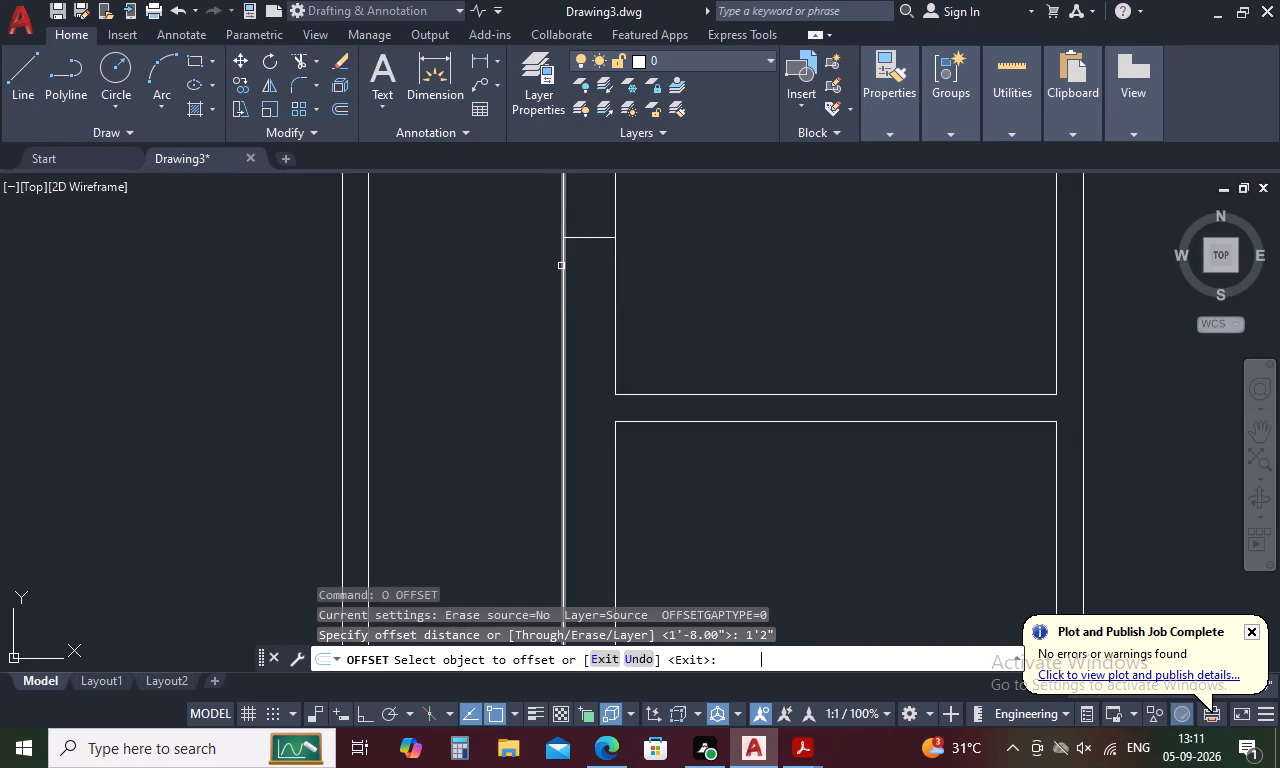
{"action": "left_click", "coordinate": [599, 238]}
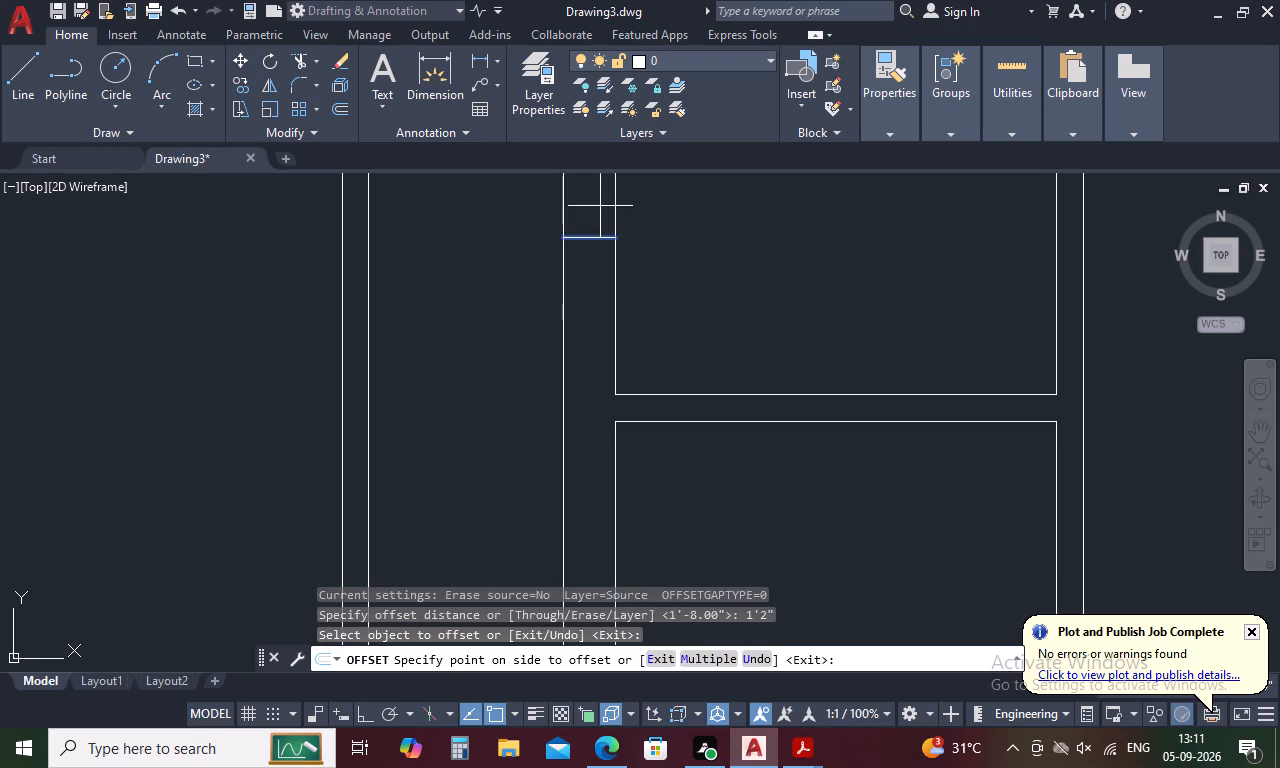
{"action": "left_click", "coordinate": [600, 206]}
{"action": "left_click", "coordinate": [599, 237]}
{"action": "left_click", "coordinate": [600, 295]}
{"action": "scroll", "coordinate": [602, 296], "scroll_direction": "down", "scroll_amount": 1}
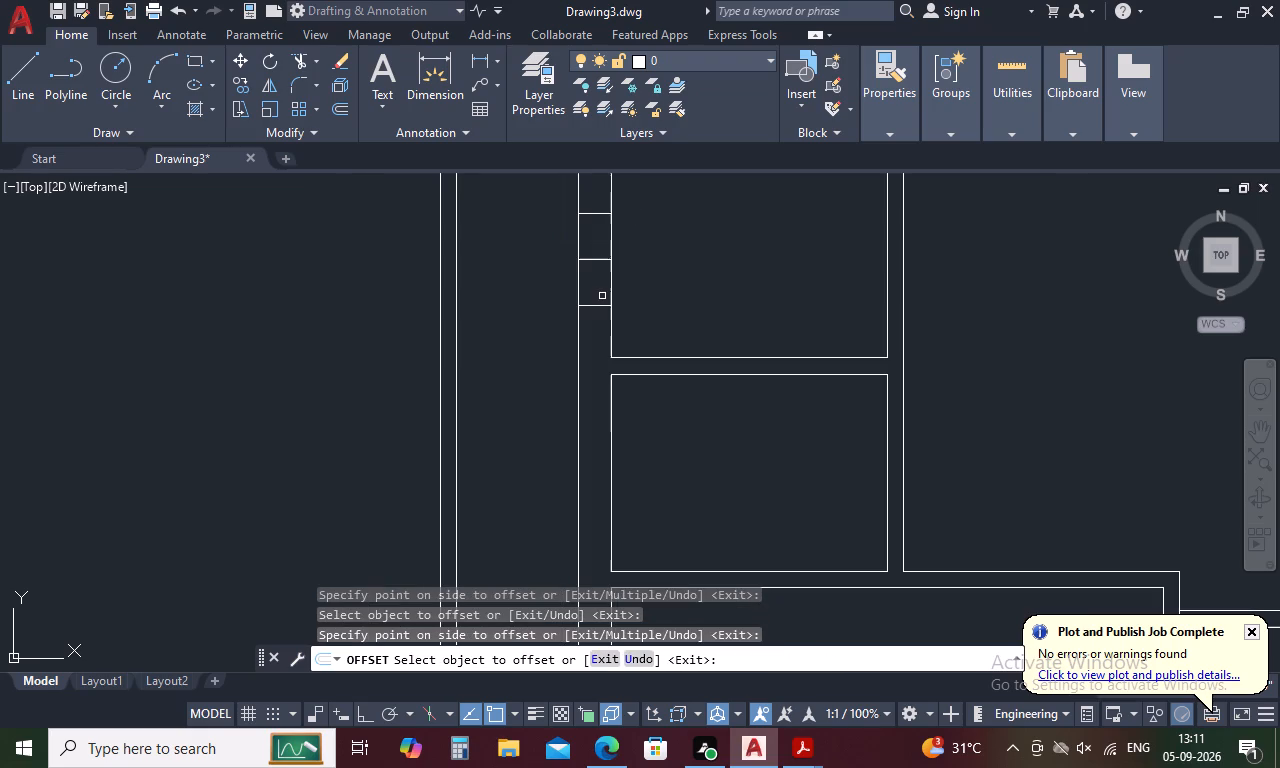
{"action": "key", "text": "Escape"}
Draw the window's vertical centre line between the midpoints of the two offset end lines in the upper small room's left wall.
{"action": "type", "text": "l"}
{"action": "key", "text": "space"}
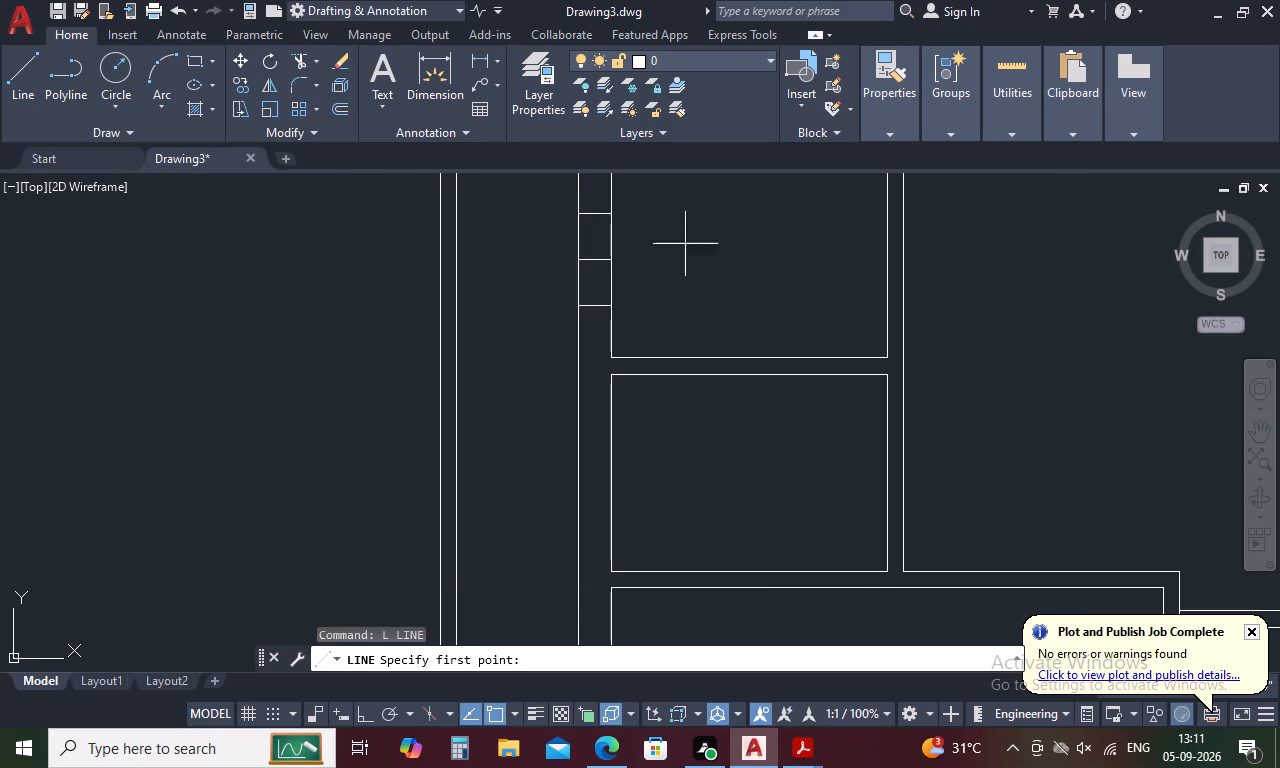
{"action": "left_click", "coordinate": [588, 212]}
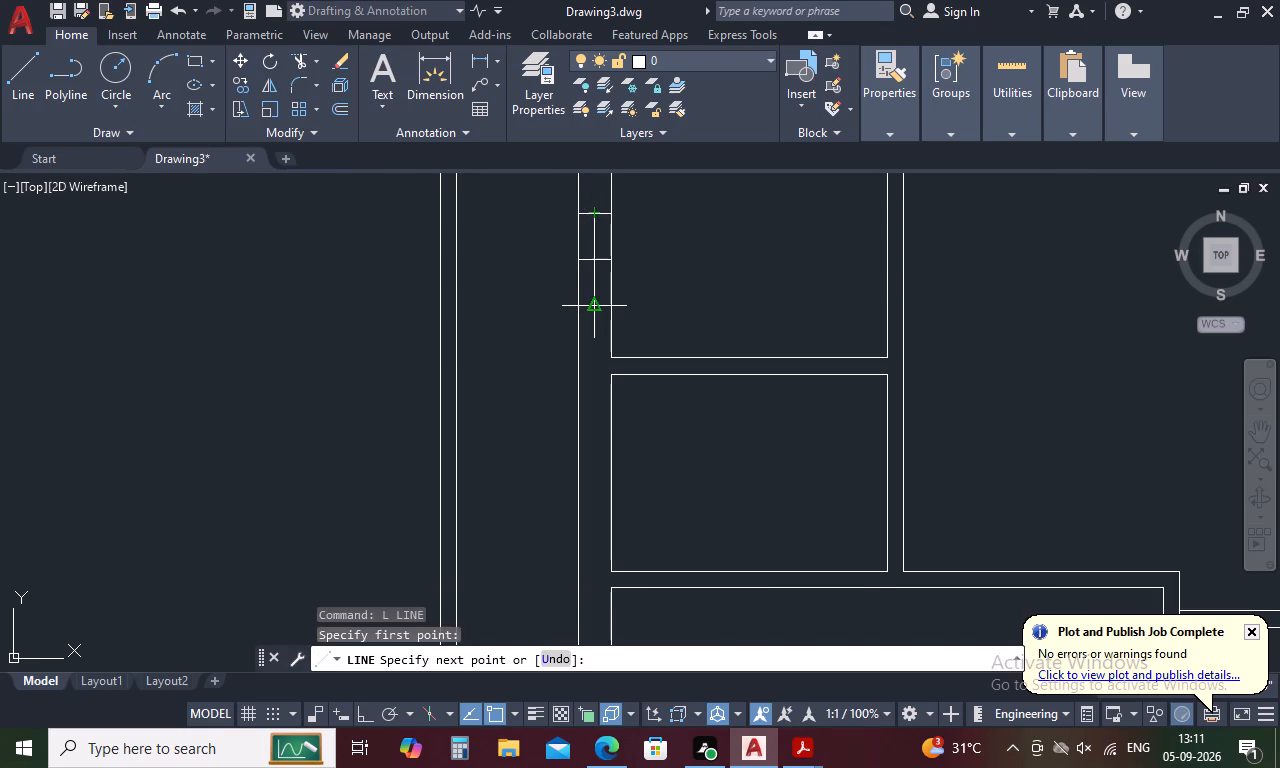
{"action": "left_click", "coordinate": [595, 307]}
{"action": "key", "text": "Escape"}
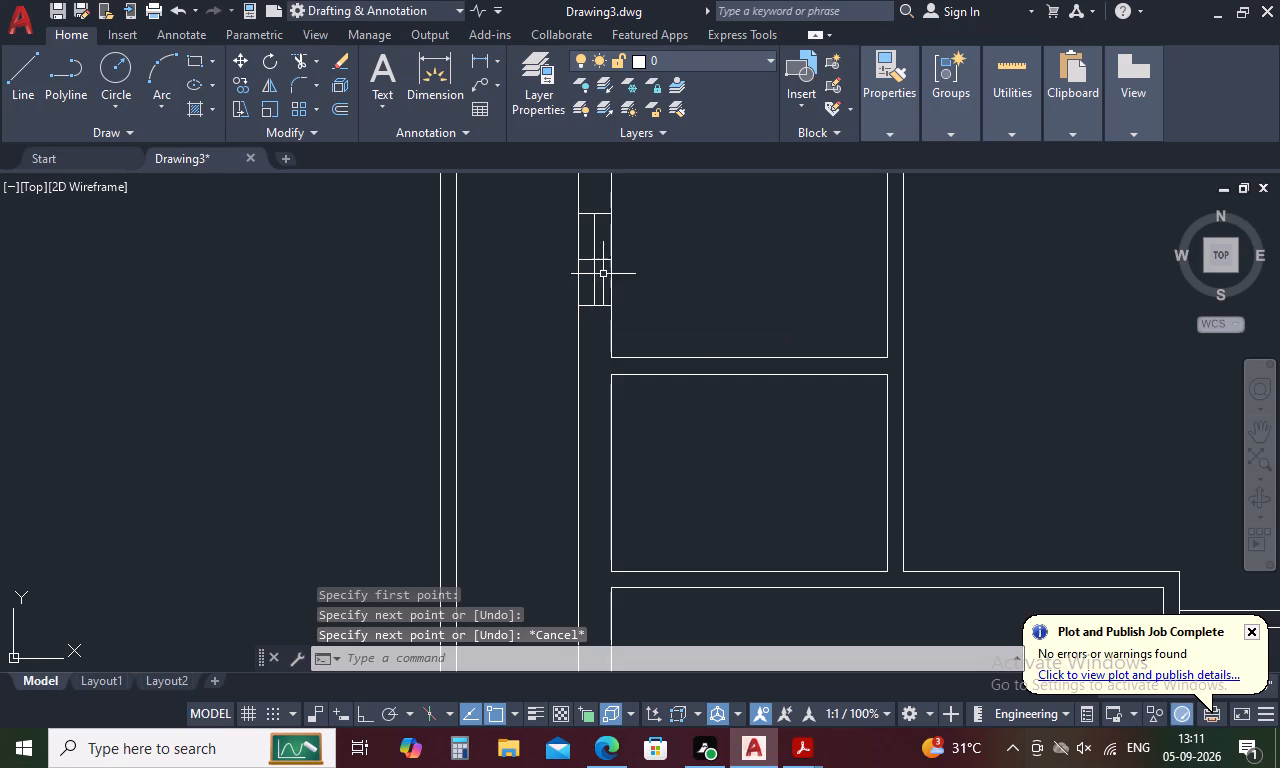
Copy the small window's centre line and two end lines from the middle line's inner endpoint to the midpoint of the lower small room's left wall.
{"action": "left_click", "coordinate": [594, 222]}
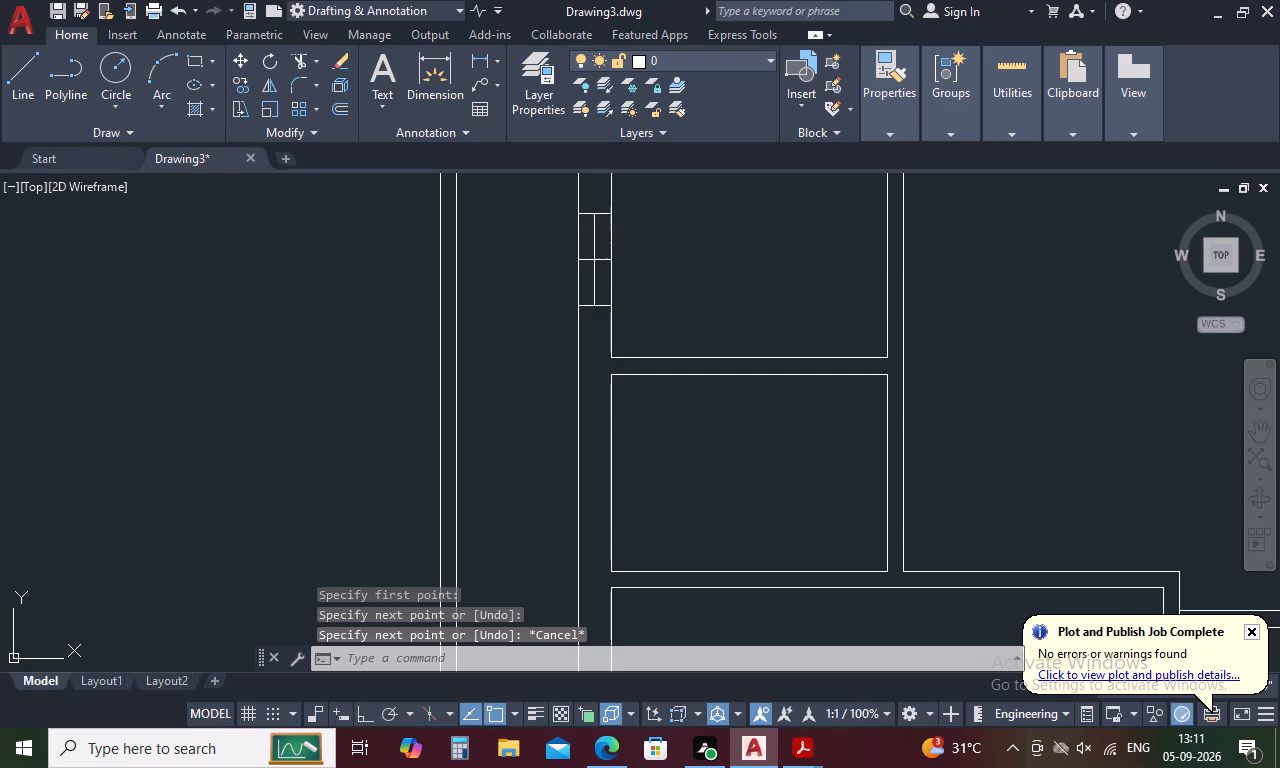
{"action": "left_click", "coordinate": [584, 211]}
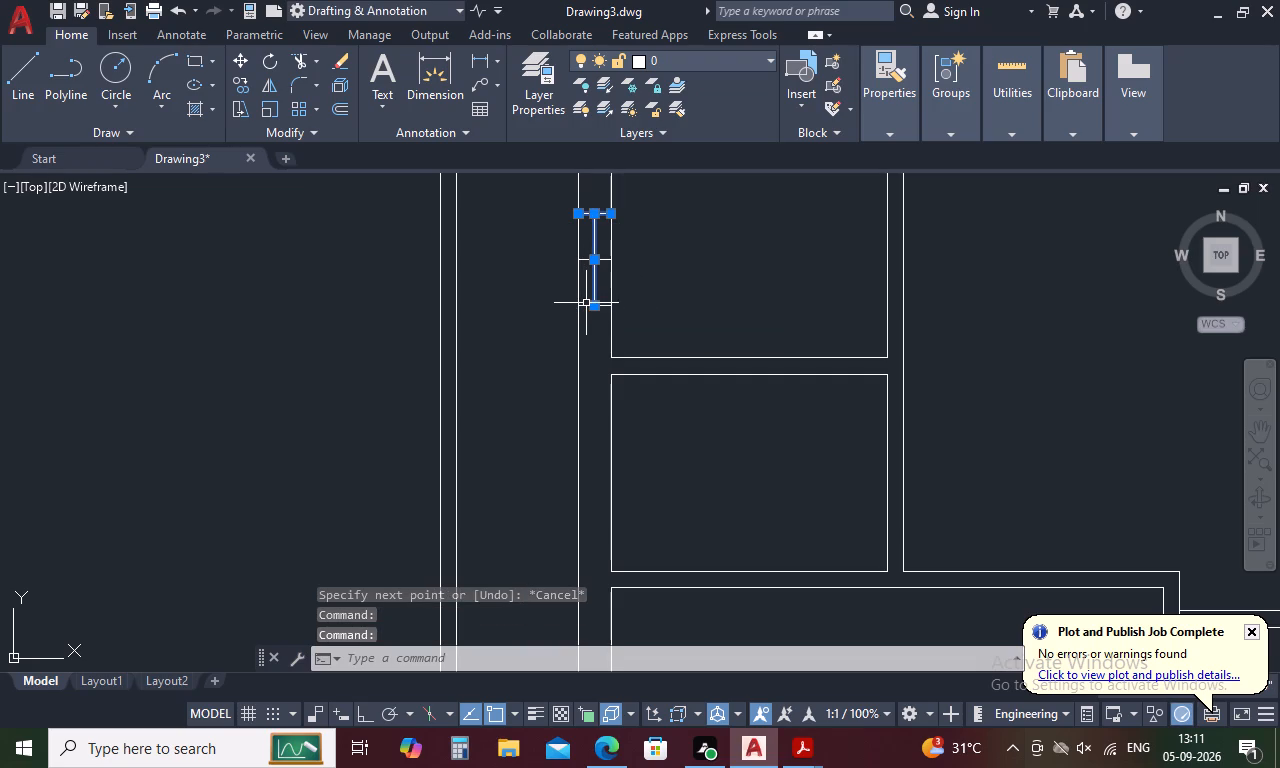
{"action": "left_click", "coordinate": [586, 303]}
{"action": "right_click", "coordinate": [586, 303]}
{"action": "left_click", "coordinate": [661, 431]}
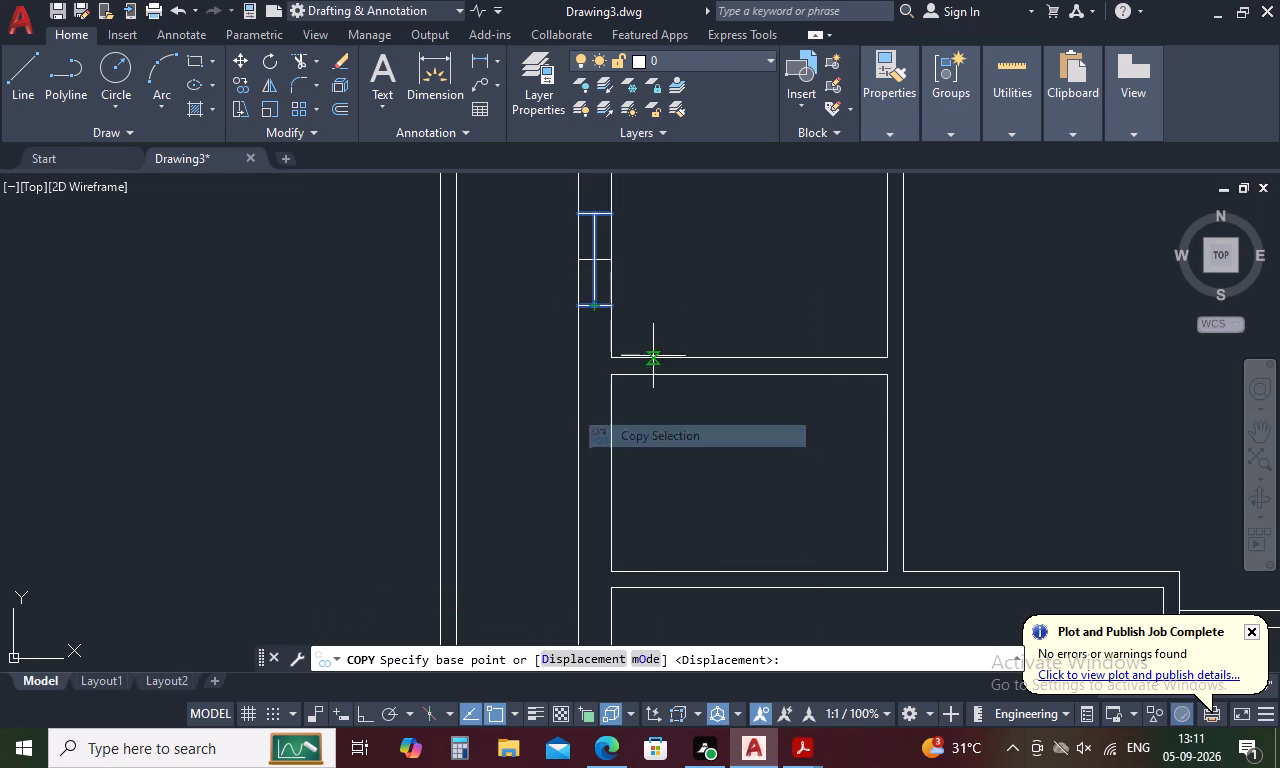
{"action": "left_click", "coordinate": [615, 258]}
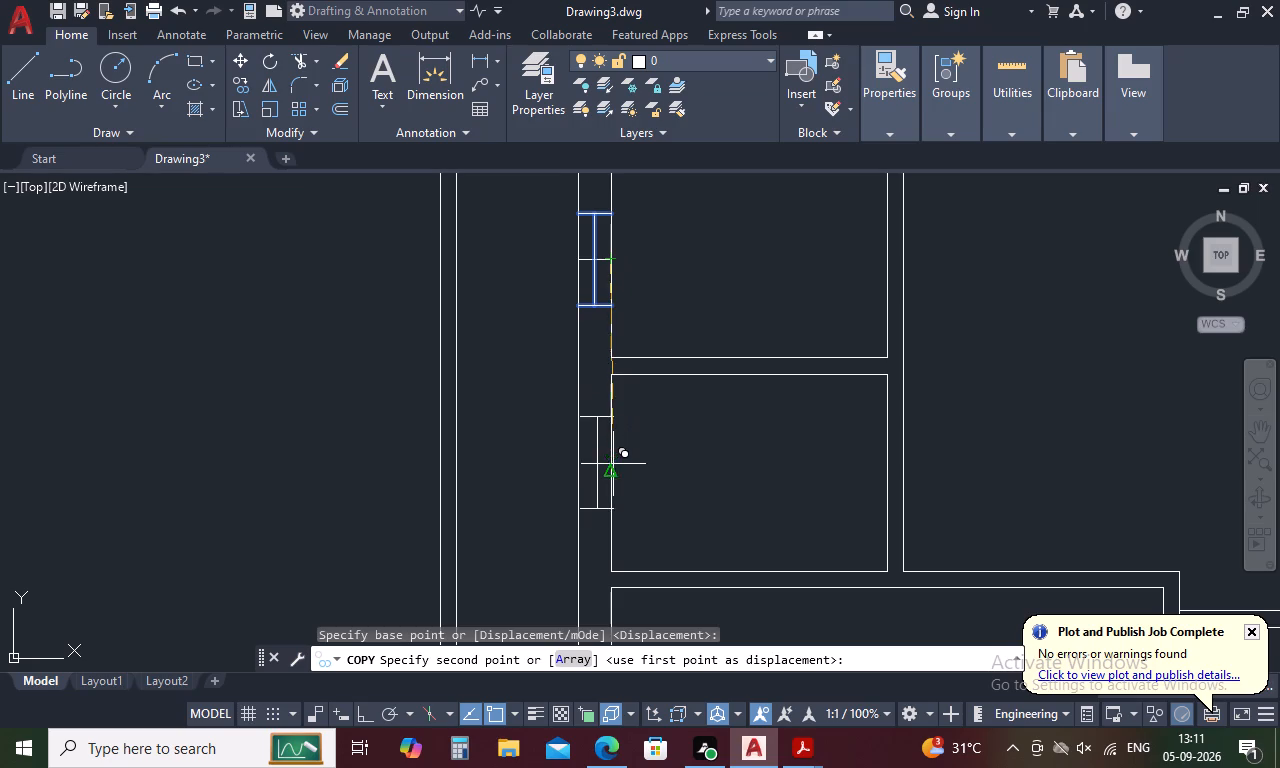
{"action": "left_click", "coordinate": [613, 476]}
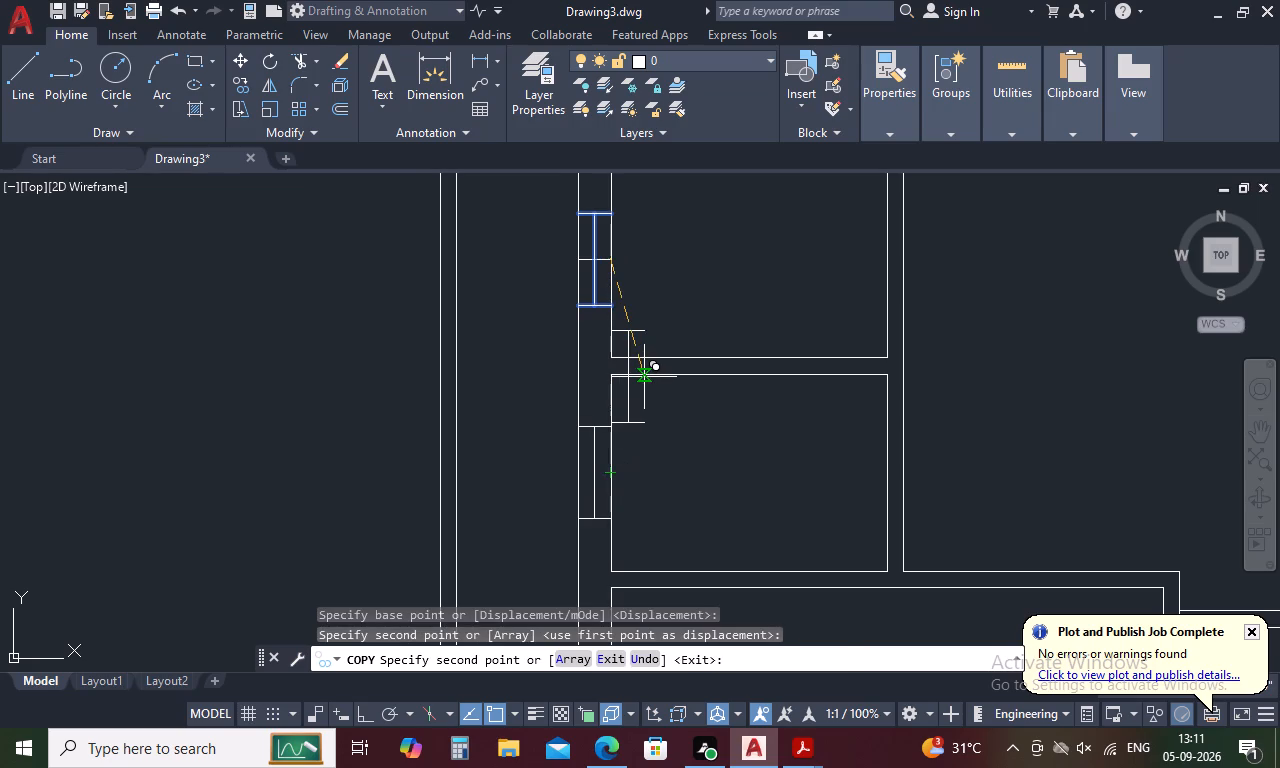
{"action": "key", "text": "Escape"}
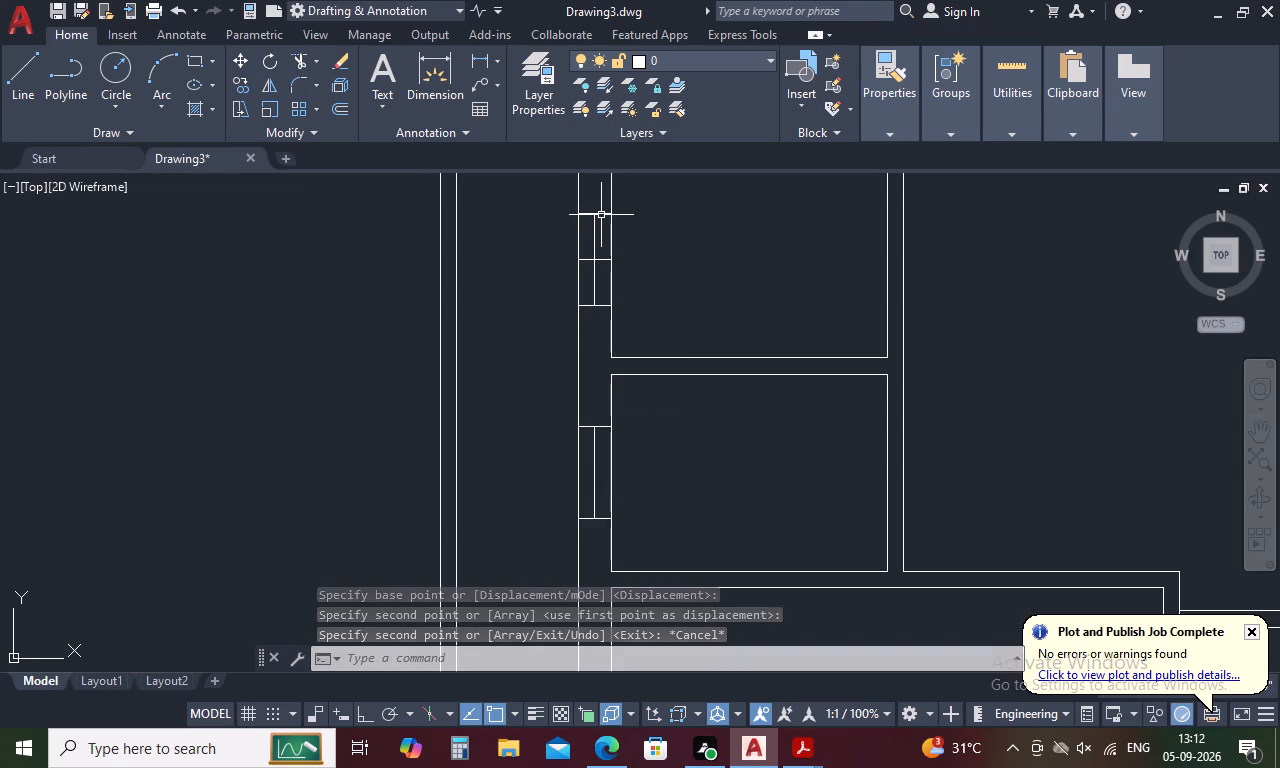
Copy the upper small room's window from its middle line's inner endpoint to the midpoint of the top-right corner room's top inner wall line.
{"action": "left_click", "coordinate": [602, 216]}
{"action": "left_click", "coordinate": [587, 308]}
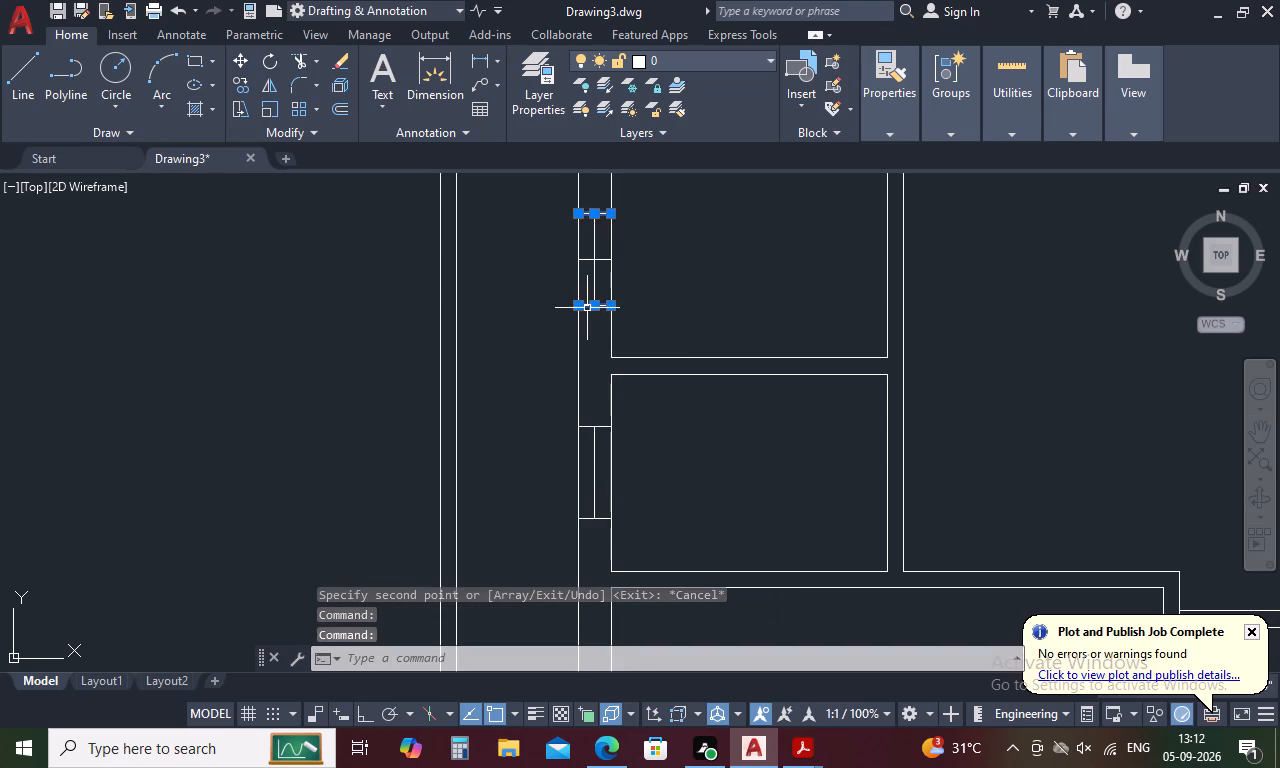
{"action": "left_click", "coordinate": [595, 268]}
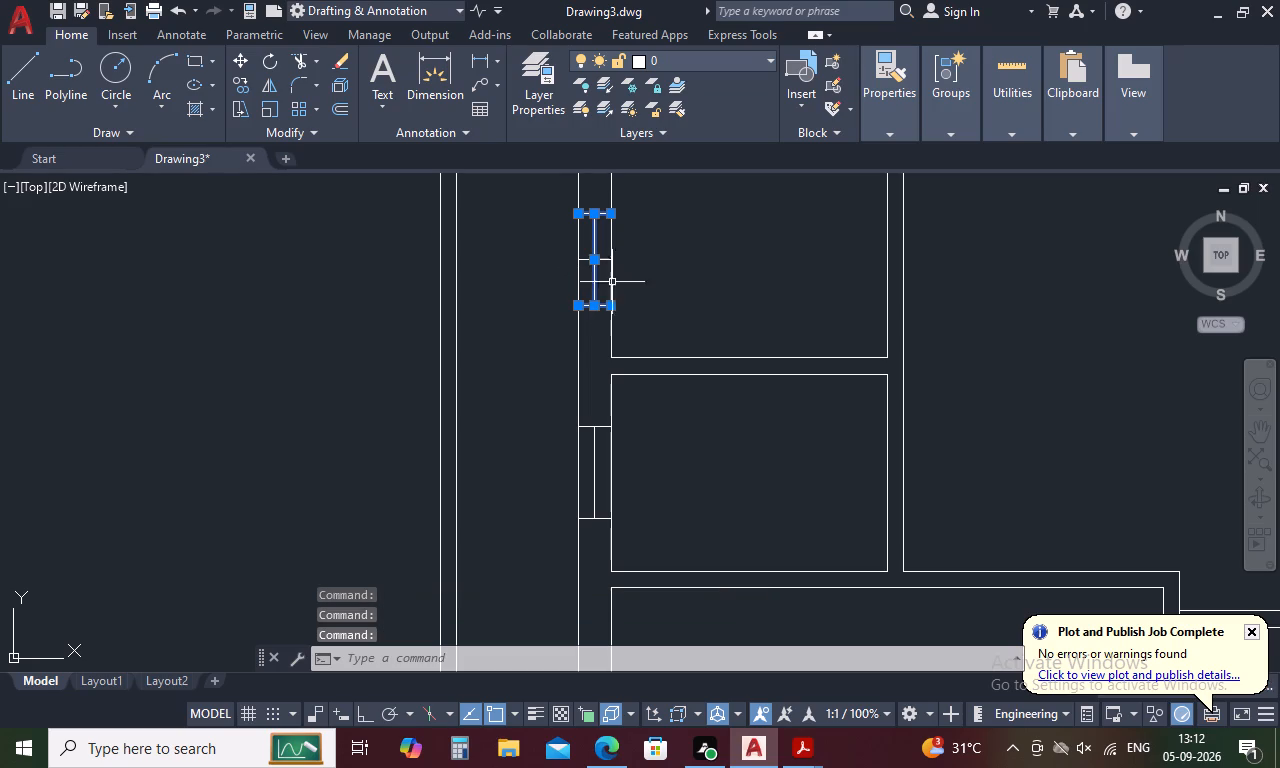
{"action": "right_click", "coordinate": [695, 291]}
{"action": "left_click", "coordinate": [767, 438]}
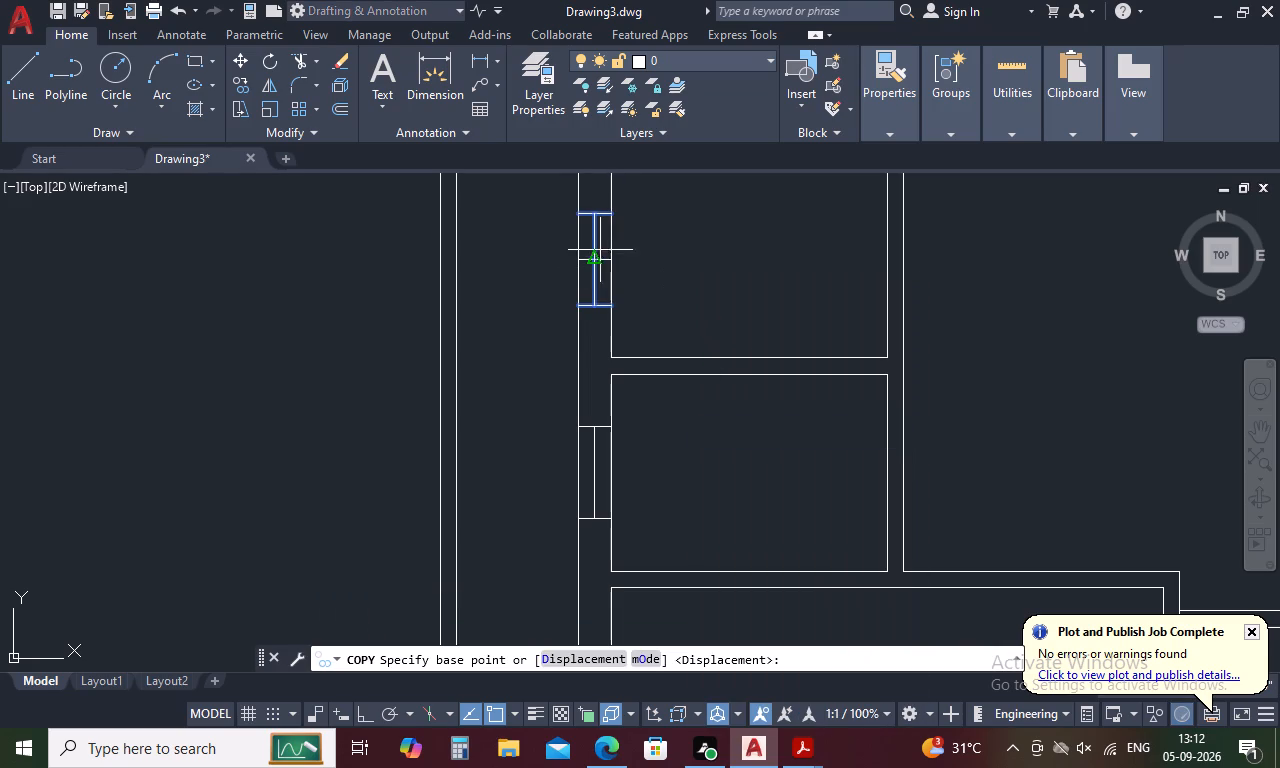
{"action": "left_click", "coordinate": [614, 260]}
{"action": "scroll", "coordinate": [614, 260], "scroll_direction": "down", "scroll_amount": 5}
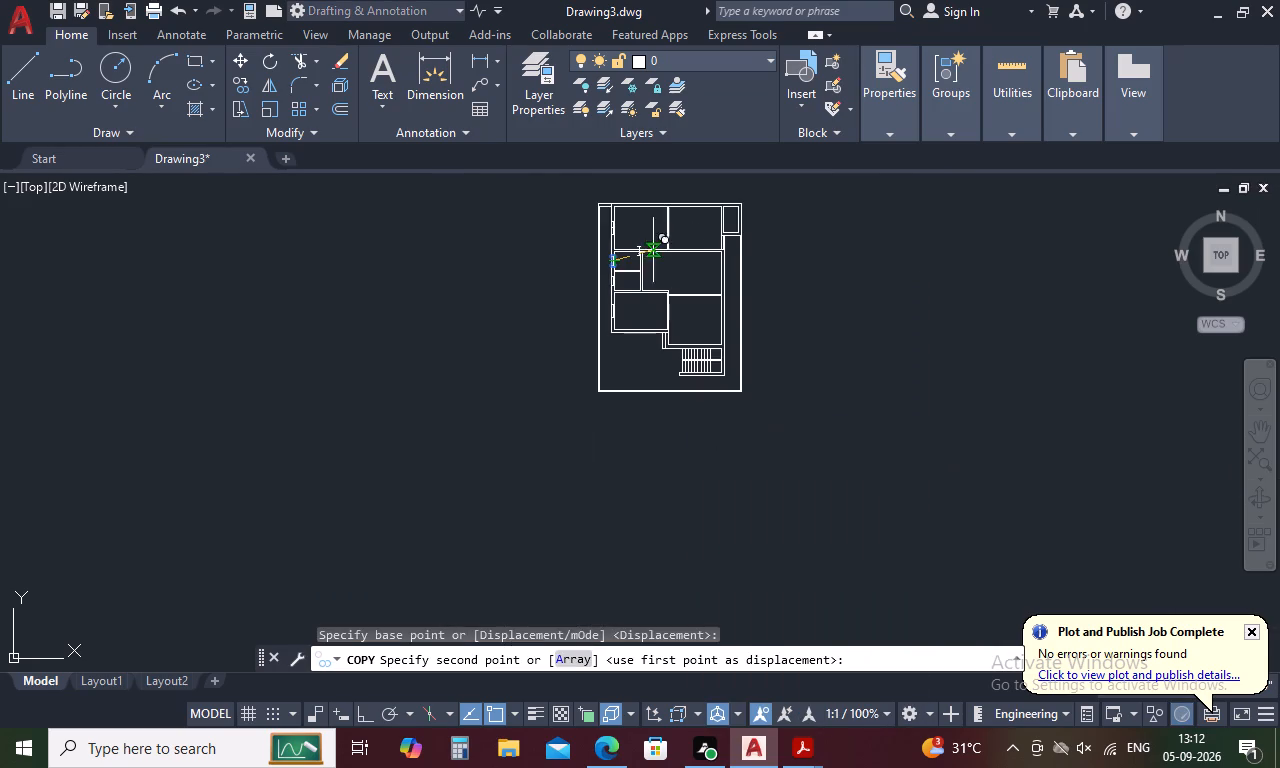
{"action": "scroll", "coordinate": [734, 197], "scroll_direction": "up", "scroll_amount": 5}
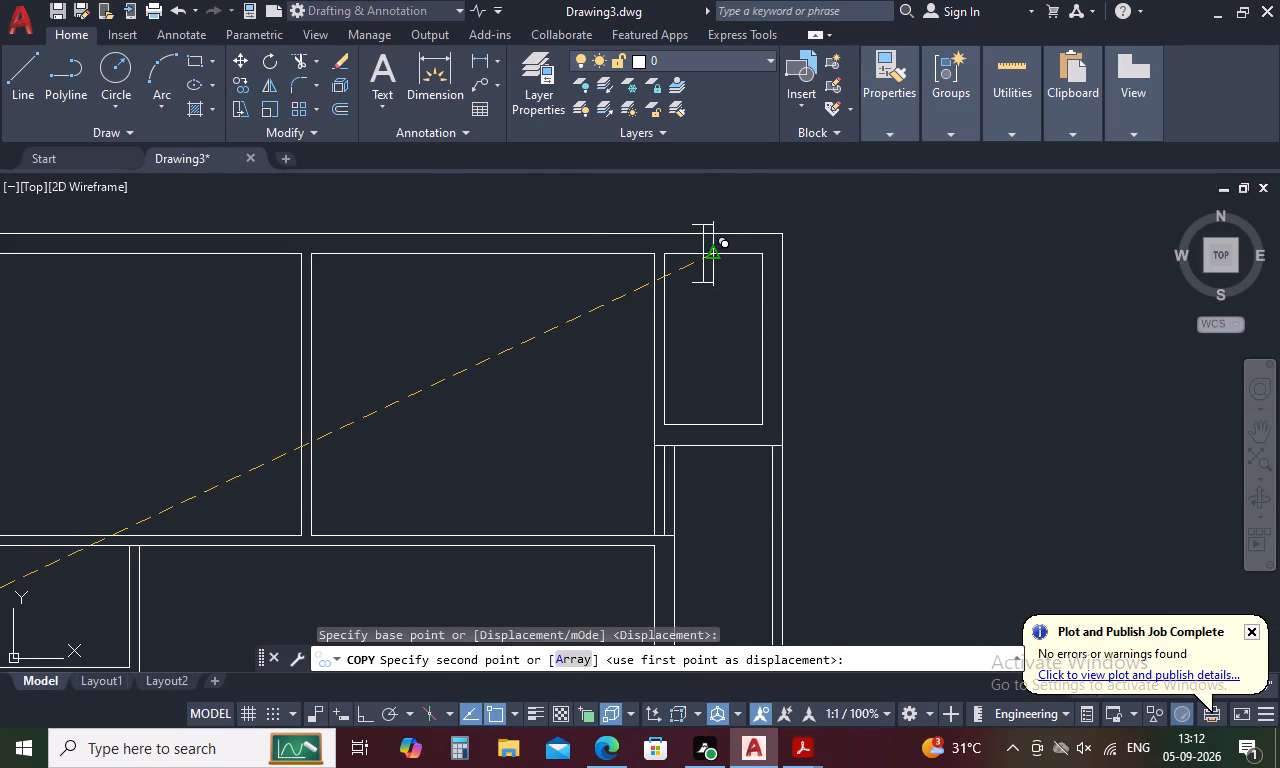
{"action": "scroll", "coordinate": [713, 250], "scroll_direction": "up", "scroll_amount": 4}
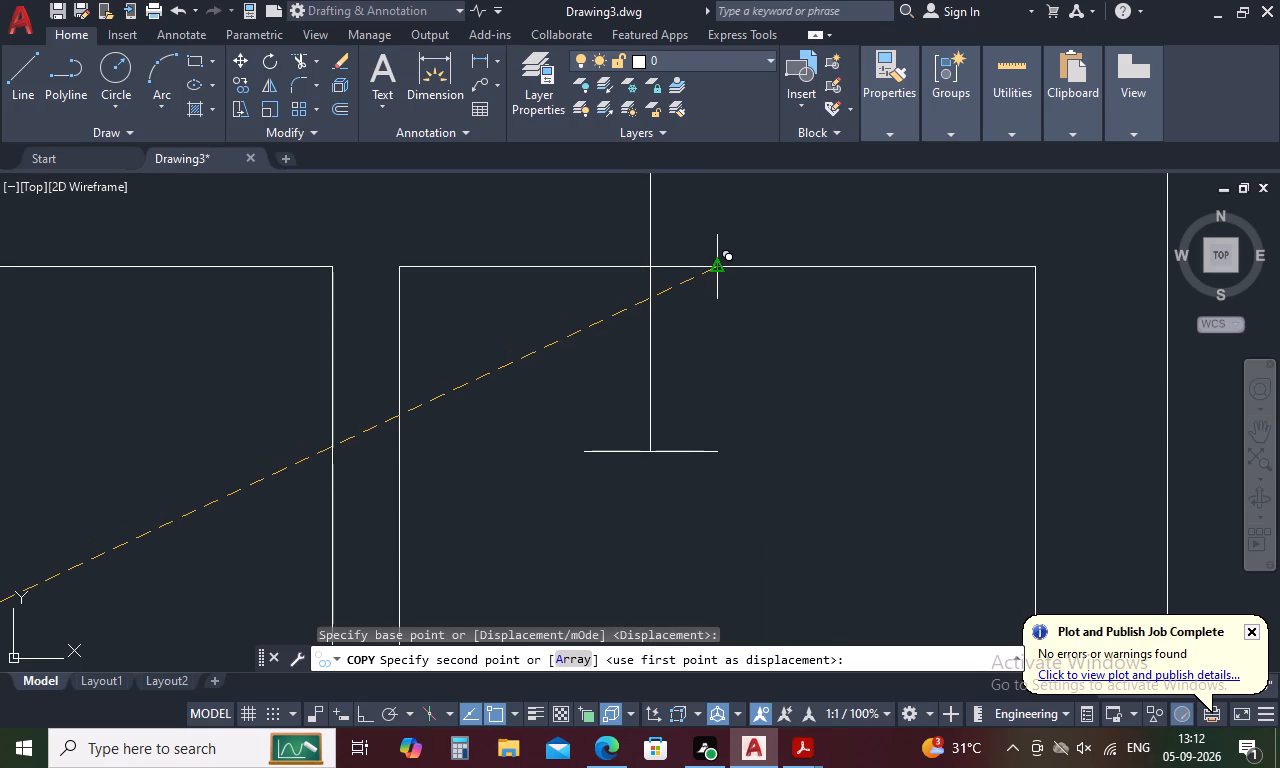
{"action": "left_click", "coordinate": [718, 264]}
{"action": "key", "text": "Escape"}
Rotate the copied window to 270° about its insertion midpoint so it lies horizontally within the corner room's top wall.
{"action": "left_click_drag", "start_coordinate": [729, 321], "coordinate": [770, 519]}
{"action": "scroll", "coordinate": [684, 347], "scroll_direction": "down", "scroll_amount": 3}
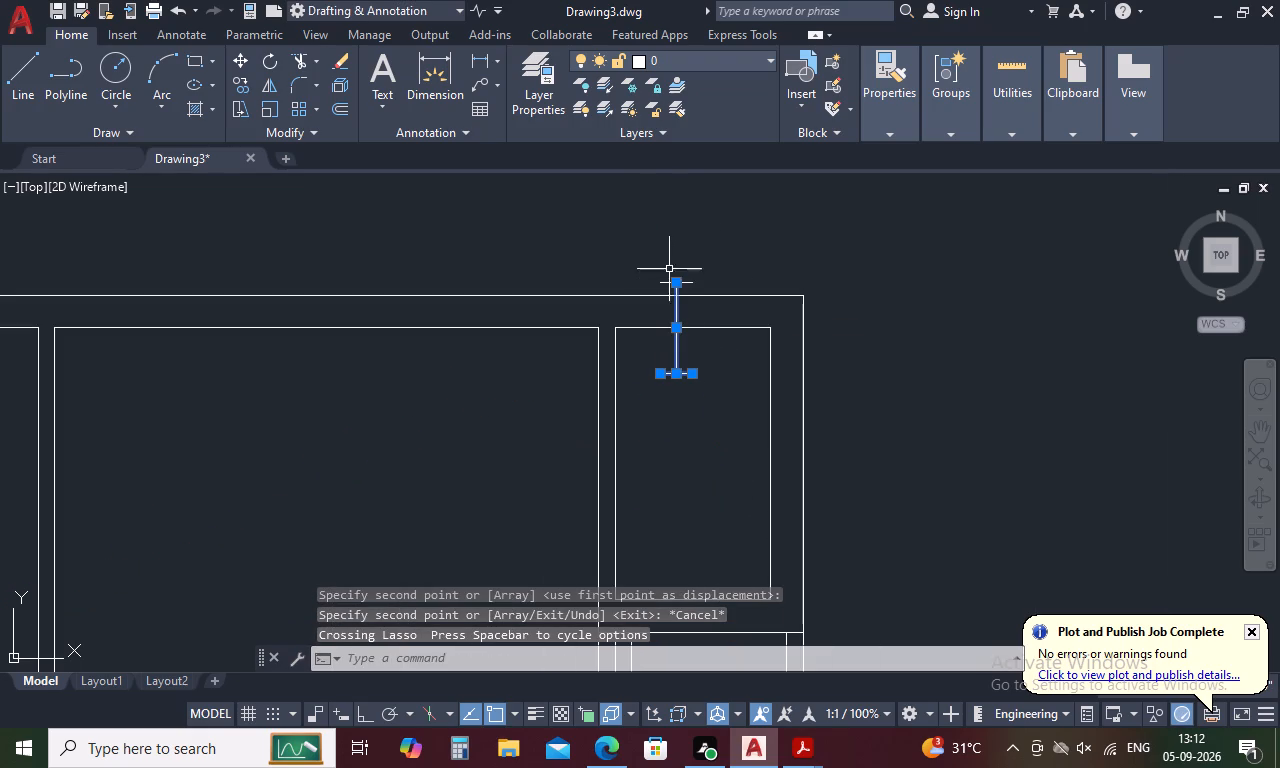
{"action": "left_click", "coordinate": [689, 284]}
{"action": "right_click", "coordinate": [695, 280]}
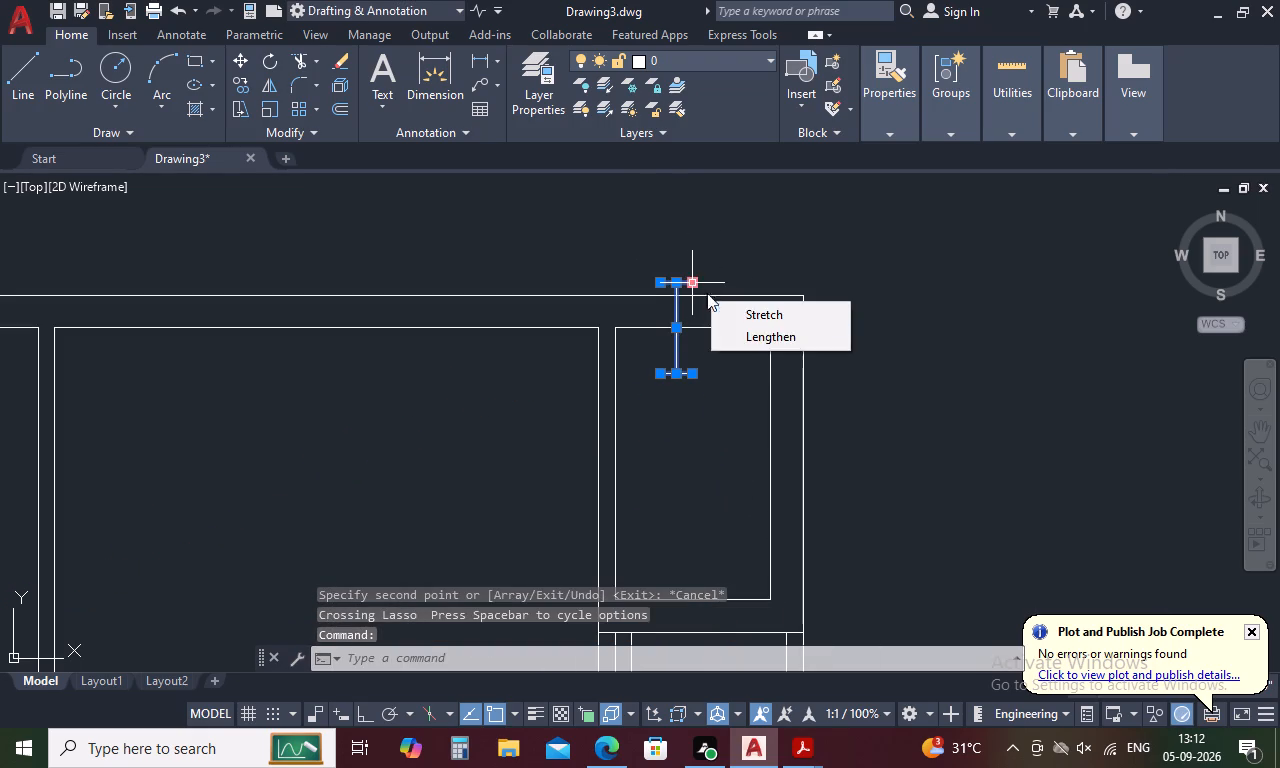
{"action": "left_click", "coordinate": [730, 398]}
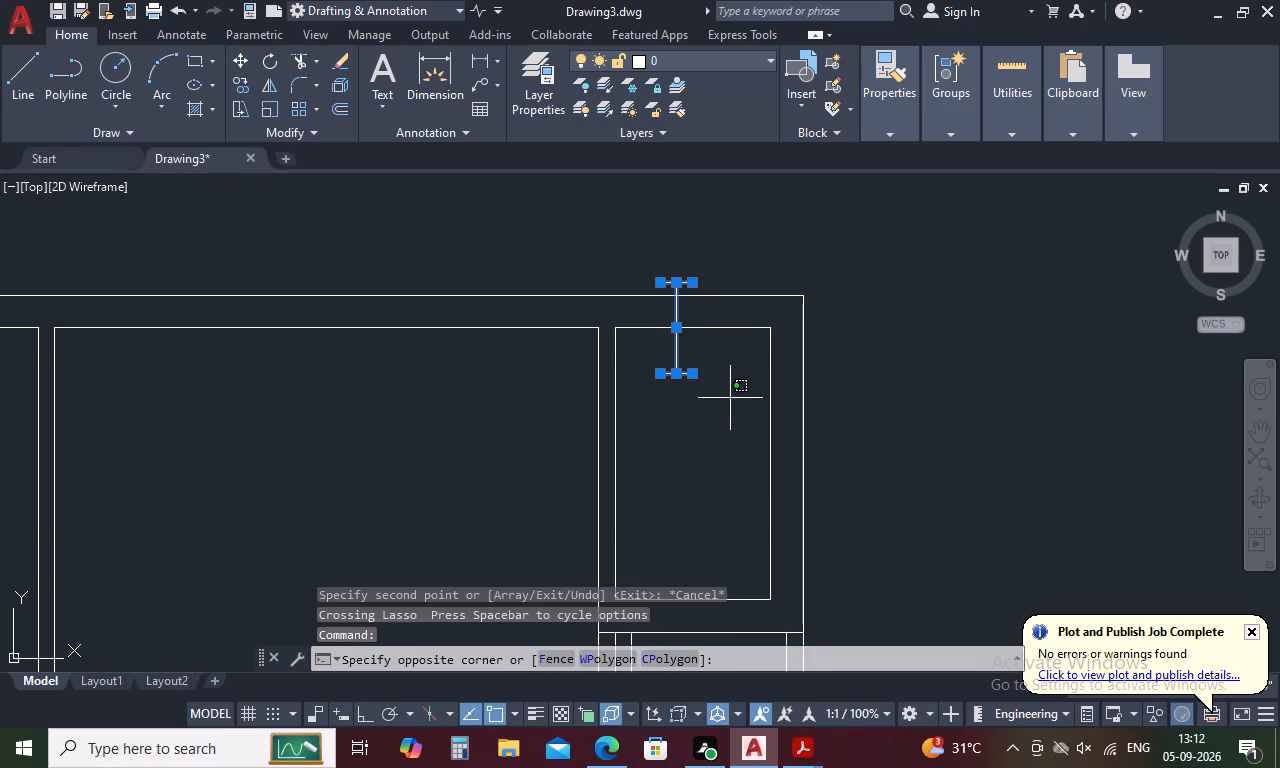
{"action": "key", "text": "Escape"}
{"action": "right_click", "coordinate": [729, 400]}
{"action": "left_click", "coordinate": [768, 479]}
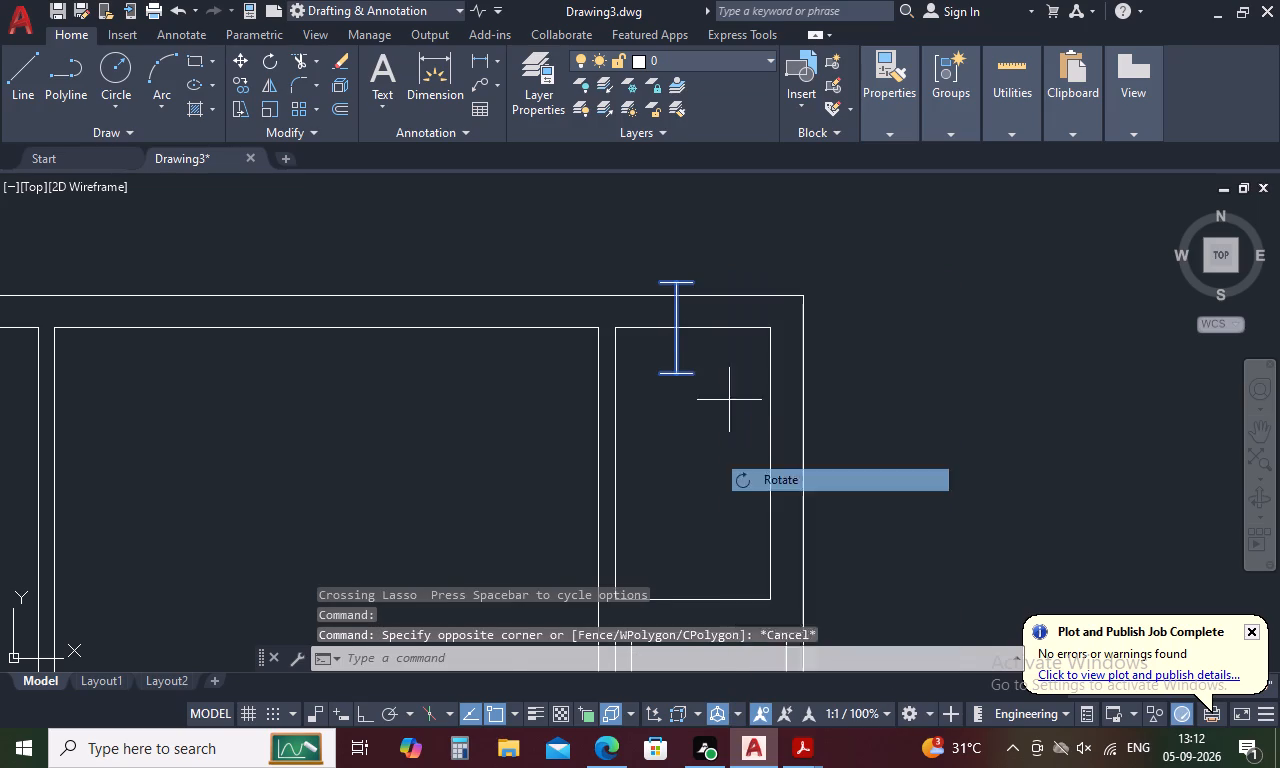
{"action": "left_click", "coordinate": [693, 326]}
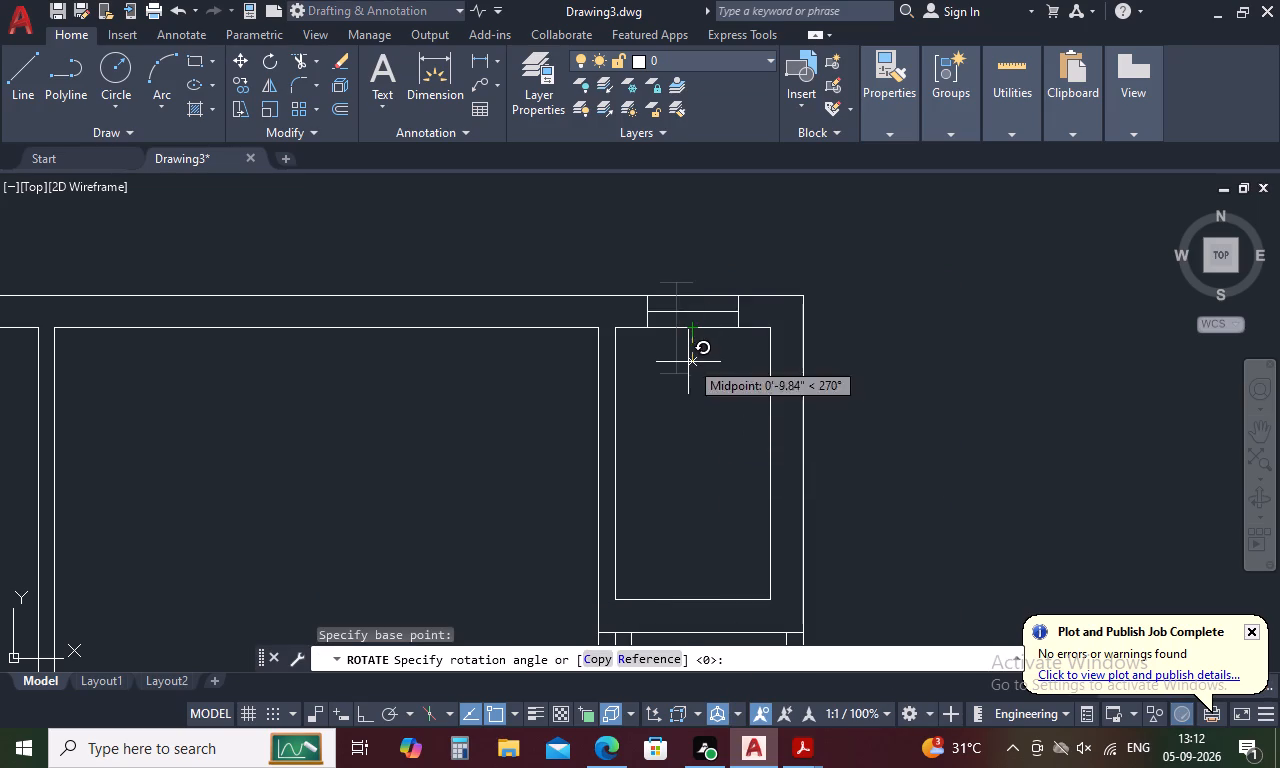
{"action": "left_click", "coordinate": [697, 366]}
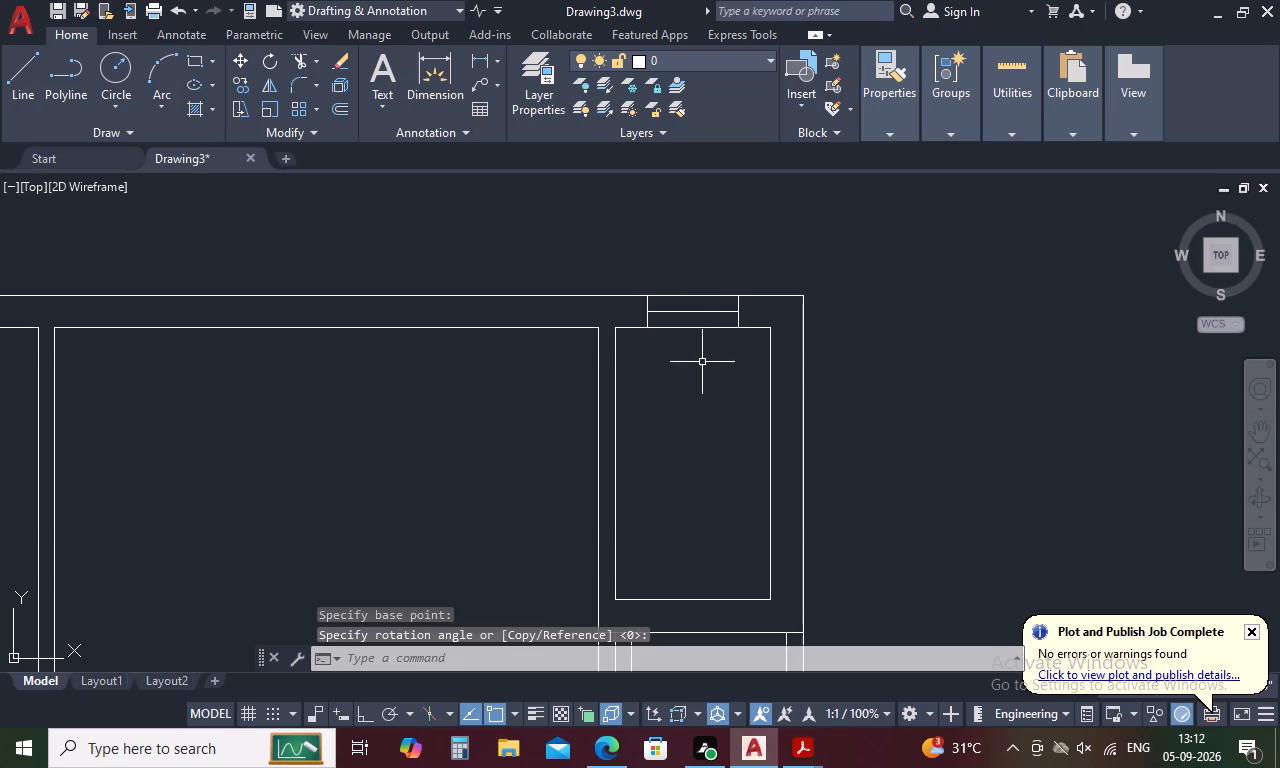
Move the rotated window straight down from the top-right corner room's top wall into its bottom wall.
{"action": "scroll", "coordinate": [644, 318], "scroll_direction": "up", "scroll_amount": 1}
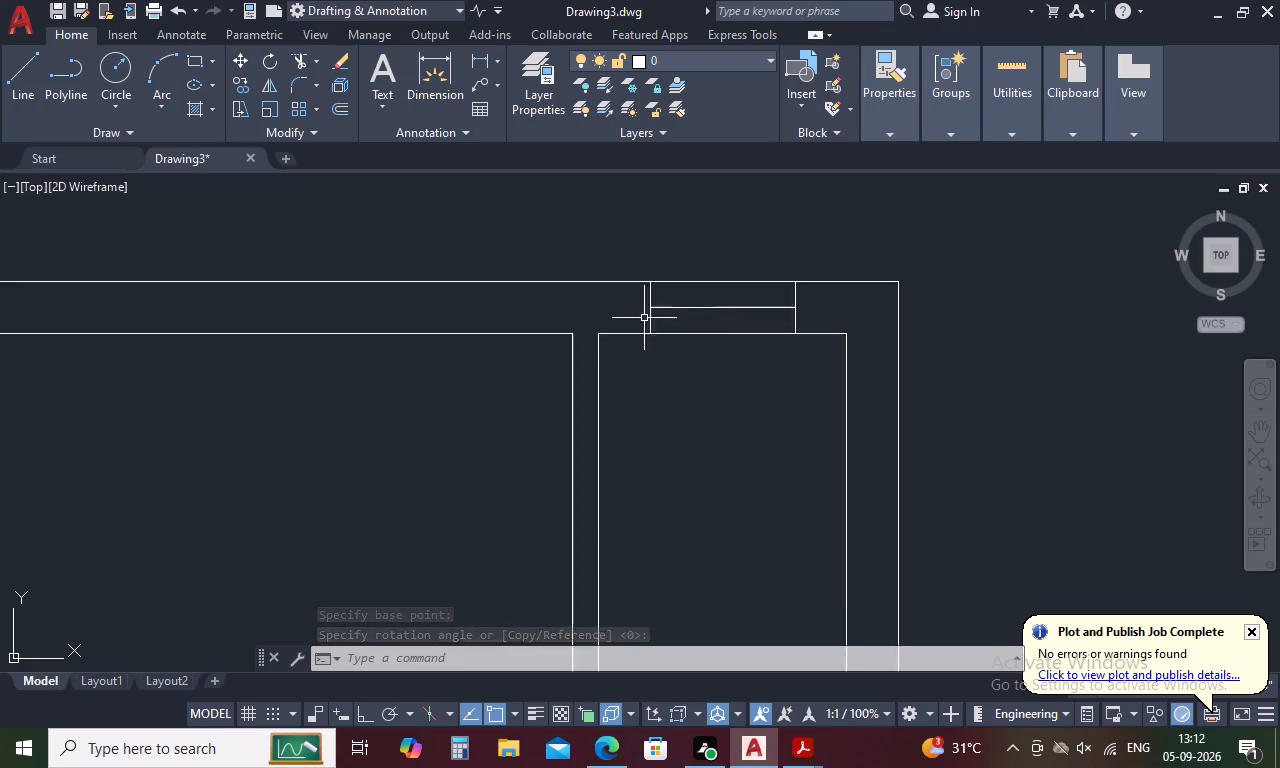
{"action": "scroll", "coordinate": [644, 318], "scroll_direction": "up", "scroll_amount": 1}
{"action": "left_click_drag", "start_coordinate": [733, 289], "coordinate": [586, 305]}
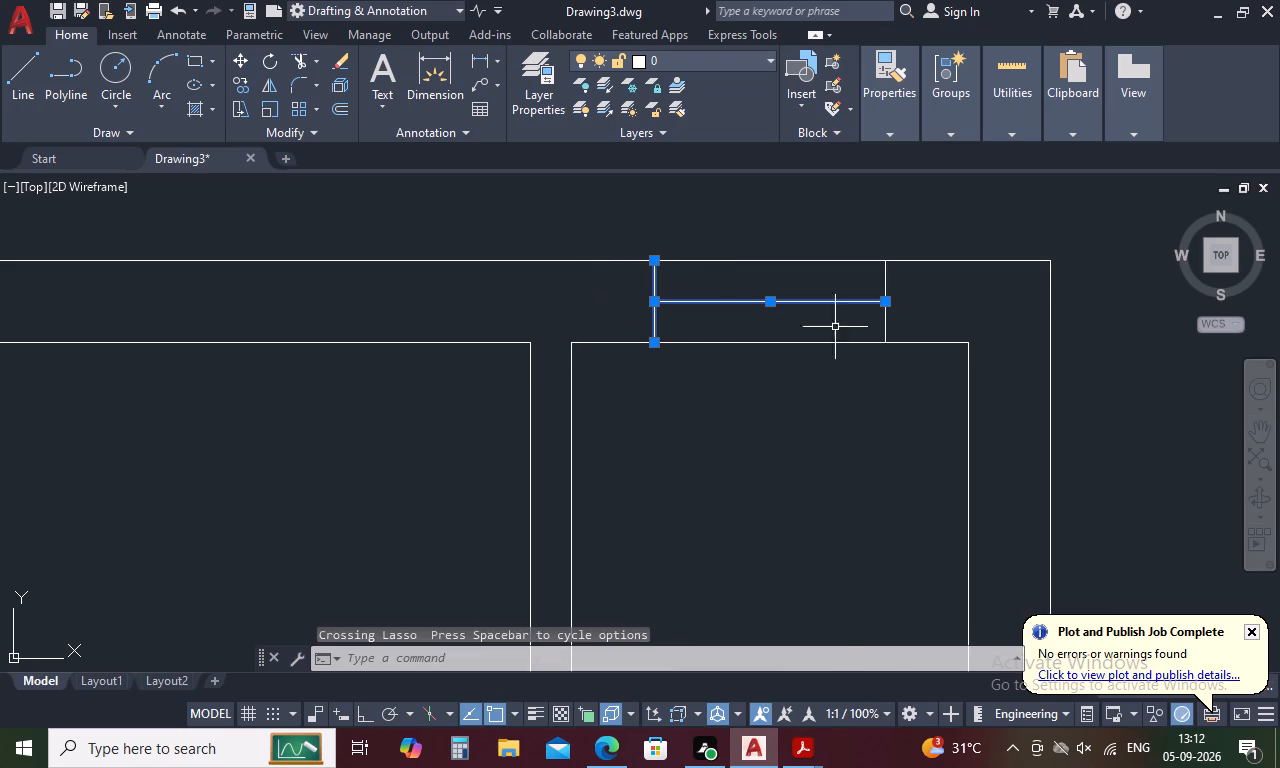
{"action": "left_click_drag", "start_coordinate": [910, 311], "coordinate": [865, 321]}
{"action": "right_click", "coordinate": [861, 321]}
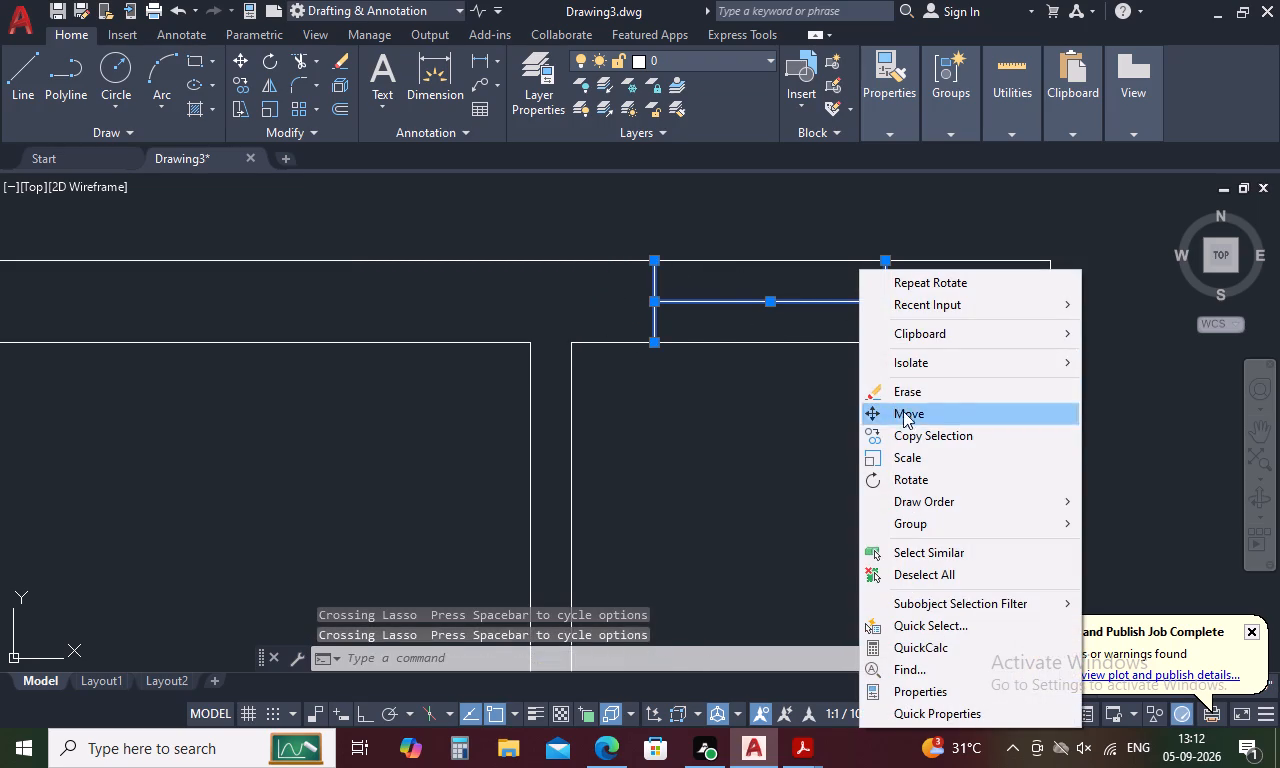
{"action": "left_click", "coordinate": [920, 416]}
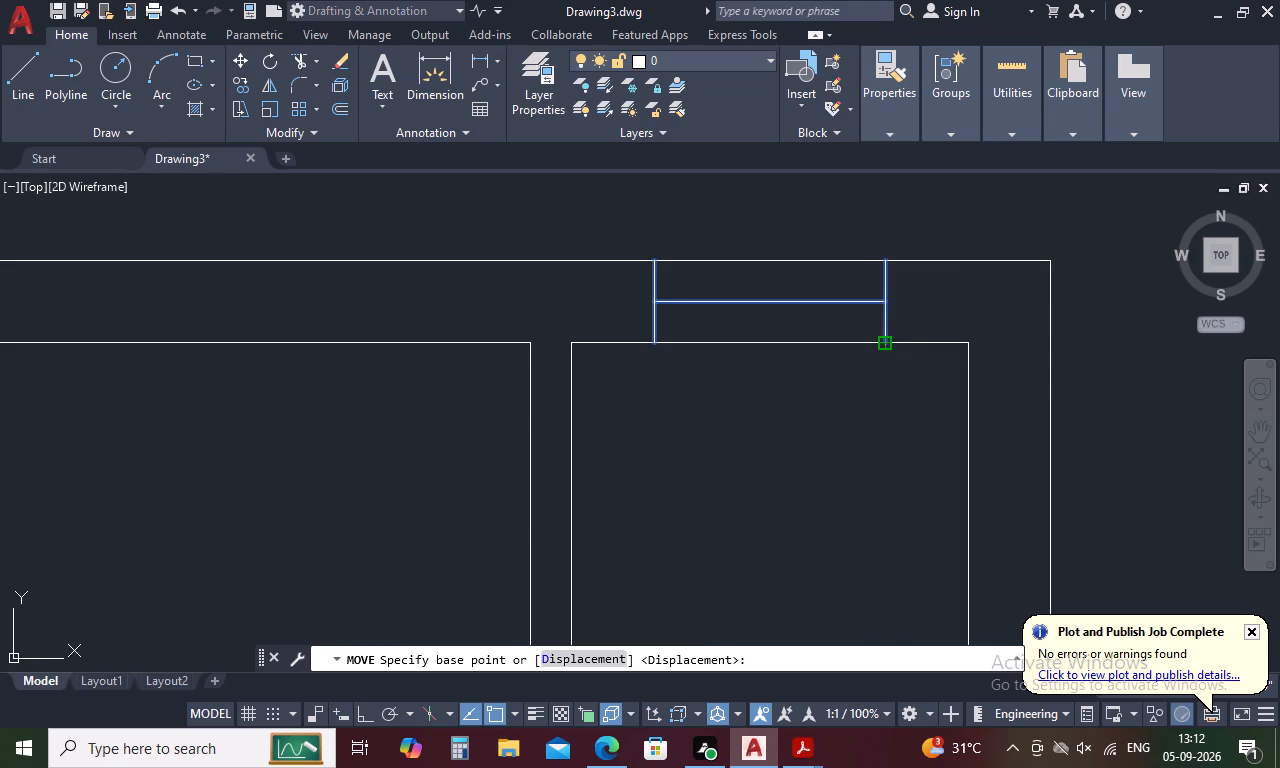
{"action": "left_click", "coordinate": [881, 345]}
{"action": "scroll", "coordinate": [881, 345], "scroll_direction": "down", "scroll_amount": 3}
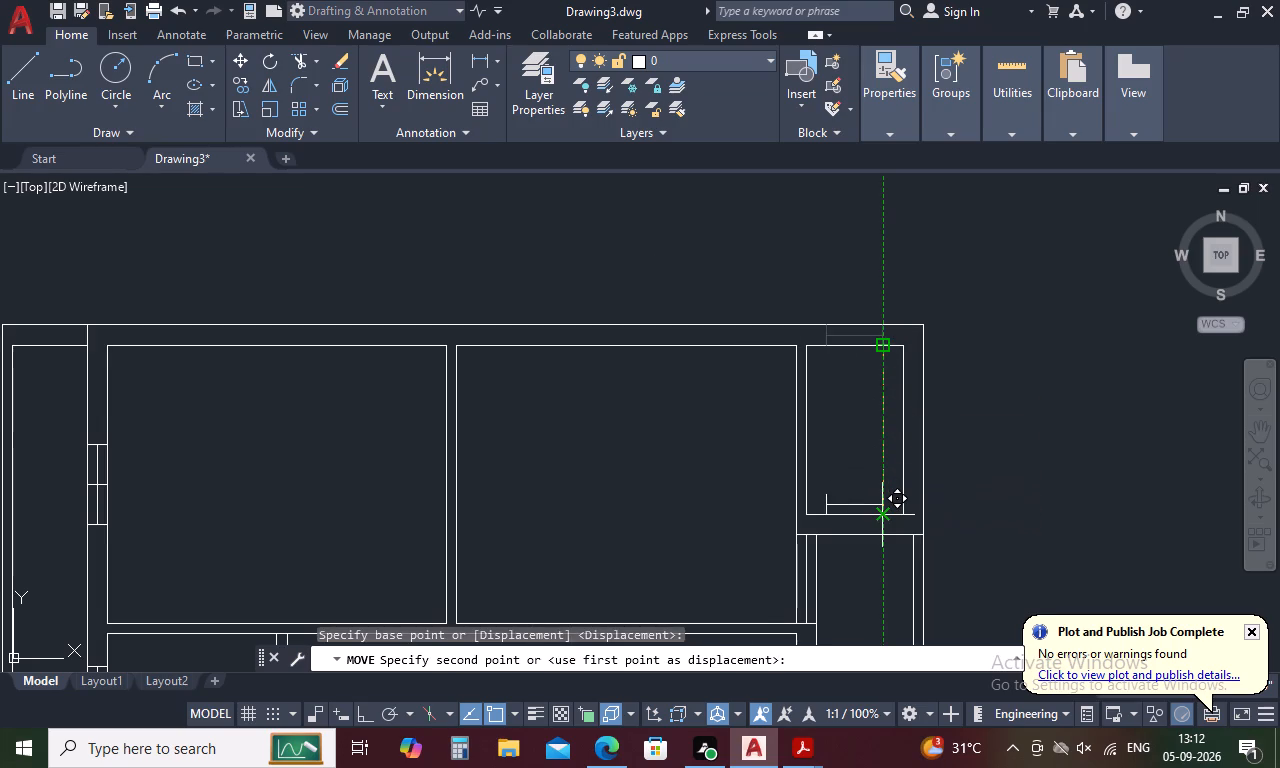
{"action": "left_click", "coordinate": [878, 537]}
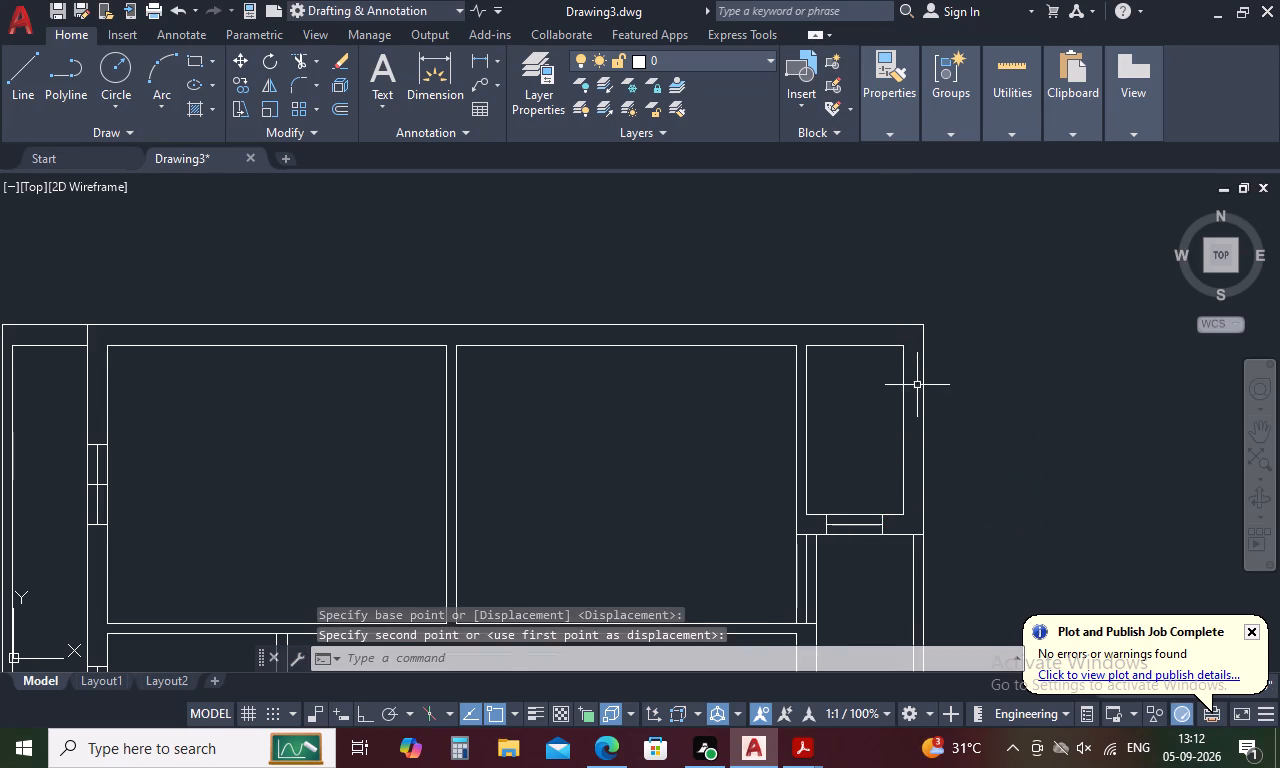
Copy the bottom-left room's left-wall window from its inner-face midpoint to the midpoint of that room's bottom inner wall line.
{"action": "scroll", "coordinate": [884, 366], "scroll_direction": "down", "scroll_amount": 4}
{"action": "scroll", "coordinate": [771, 481], "scroll_direction": "up", "scroll_amount": 2}
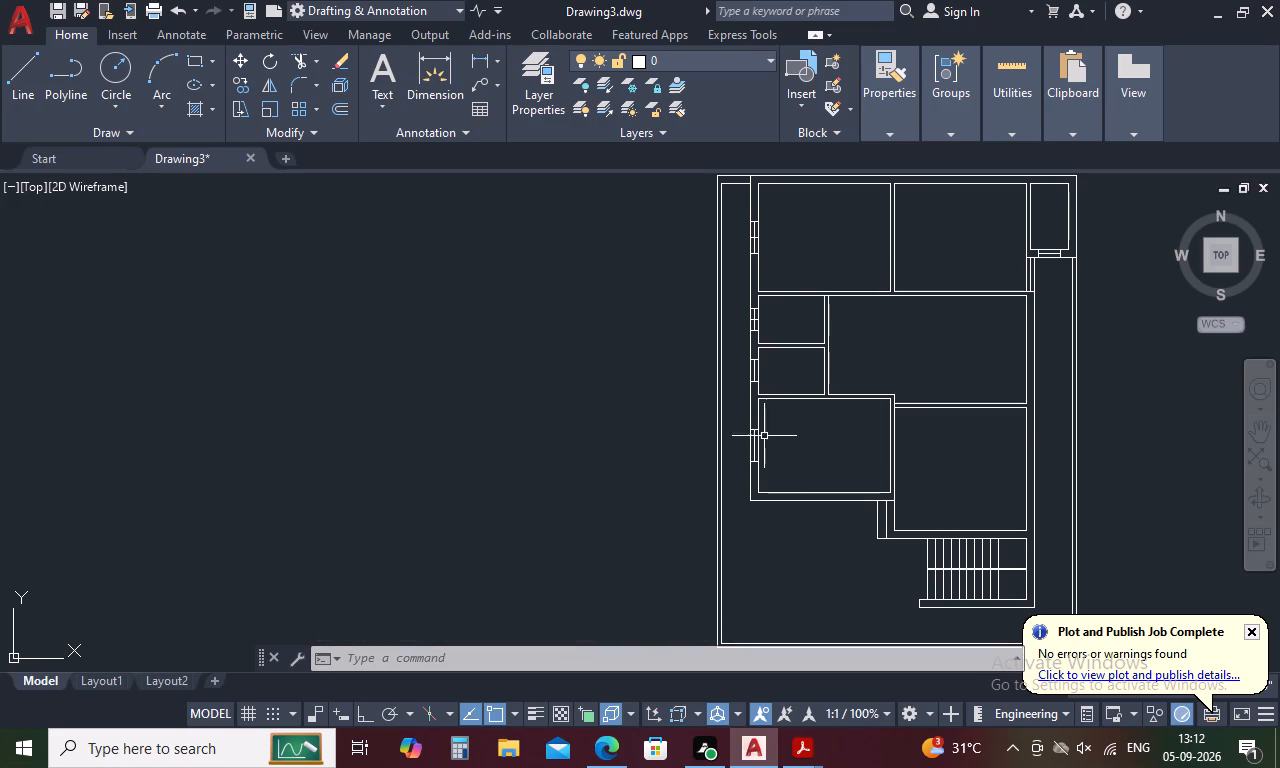
{"action": "scroll", "coordinate": [745, 460], "scroll_direction": "up", "scroll_amount": 4}
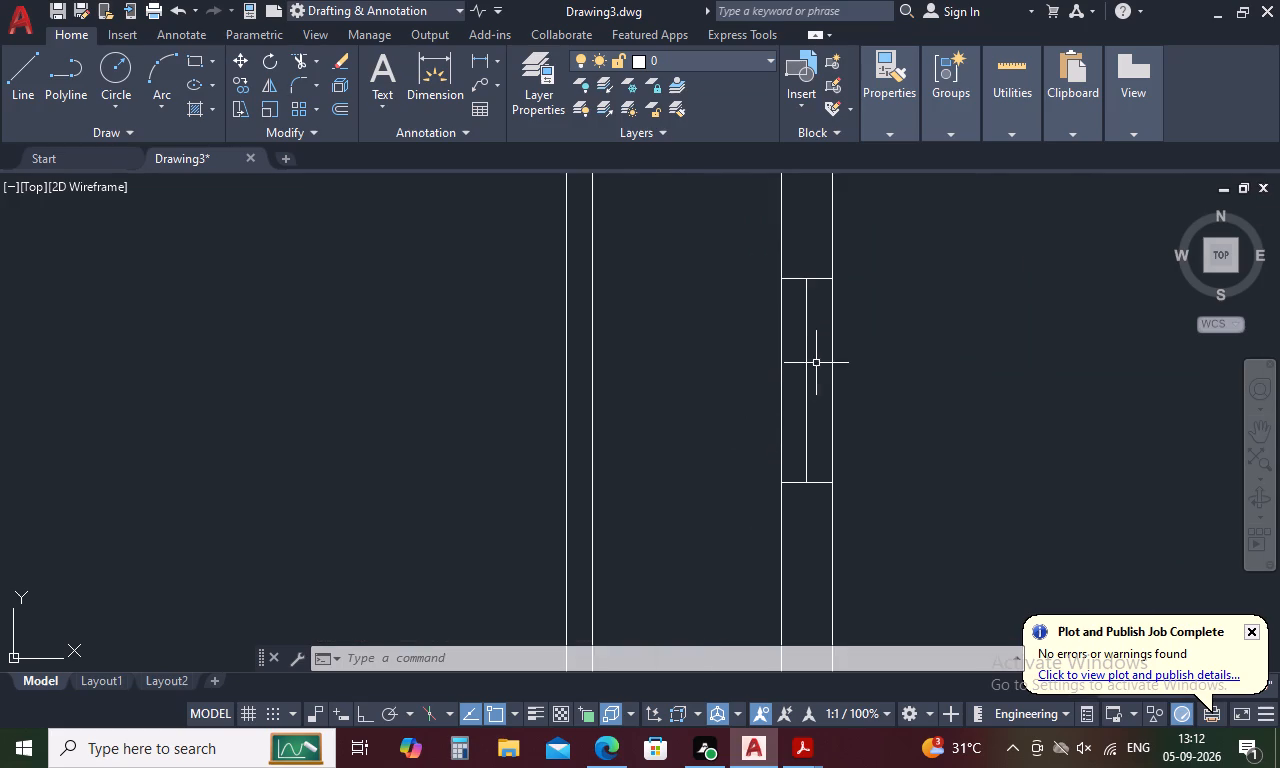
{"action": "left_click_drag", "start_coordinate": [816, 363], "coordinate": [798, 445]}
{"action": "left_click", "coordinate": [797, 486]}
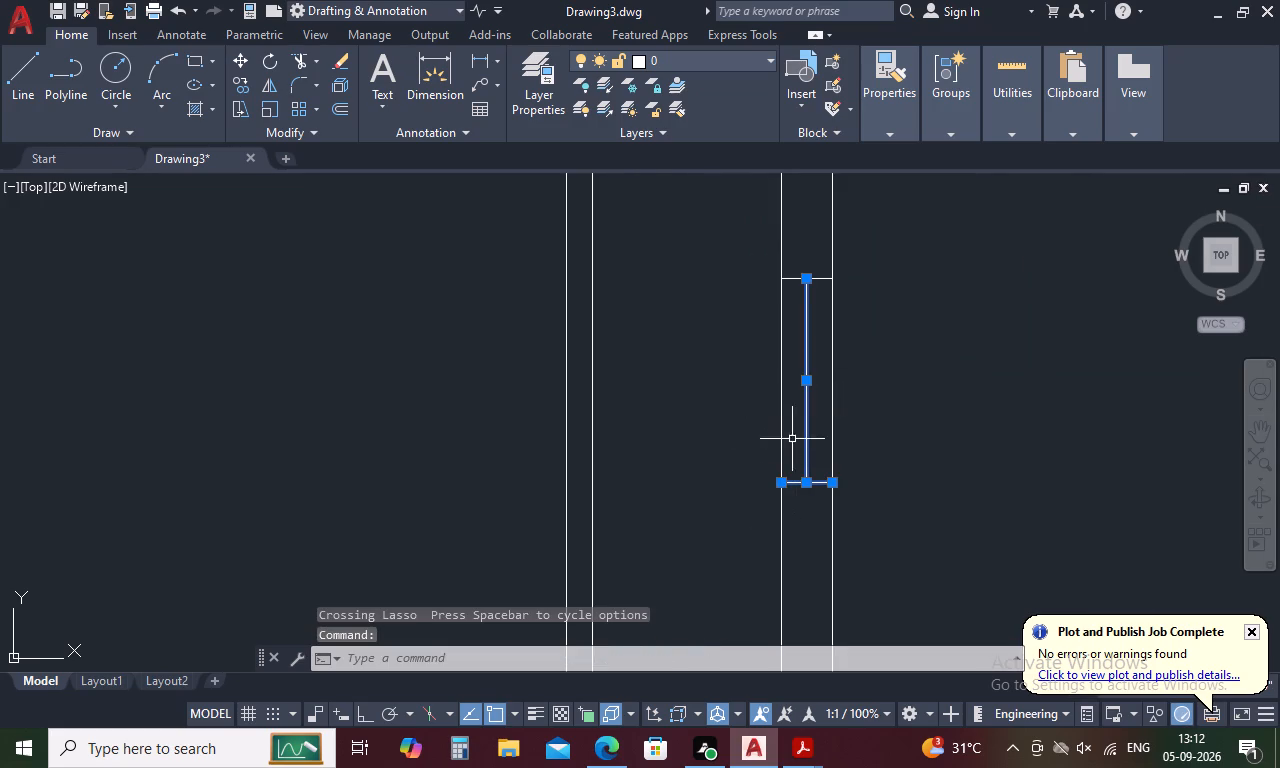
{"action": "left_click", "coordinate": [793, 278]}
{"action": "right_click", "coordinate": [784, 342]}
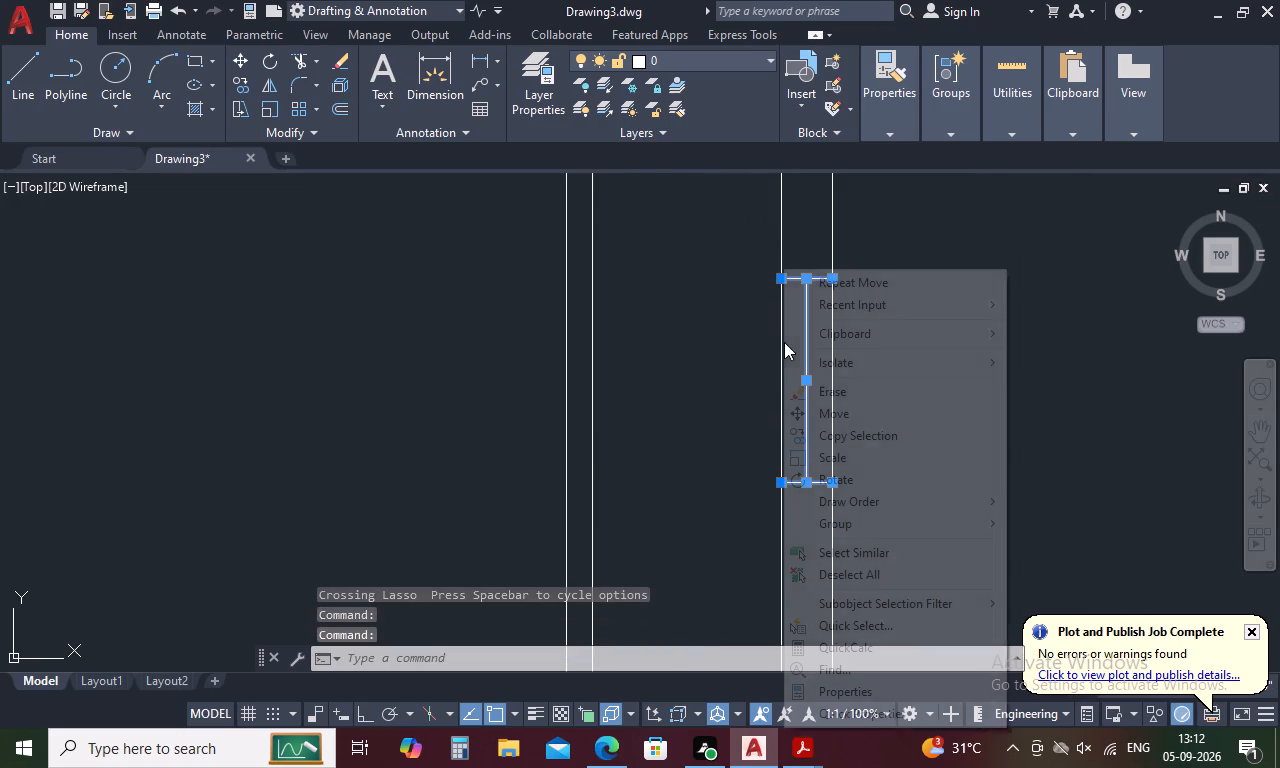
{"action": "left_click", "coordinate": [847, 437]}
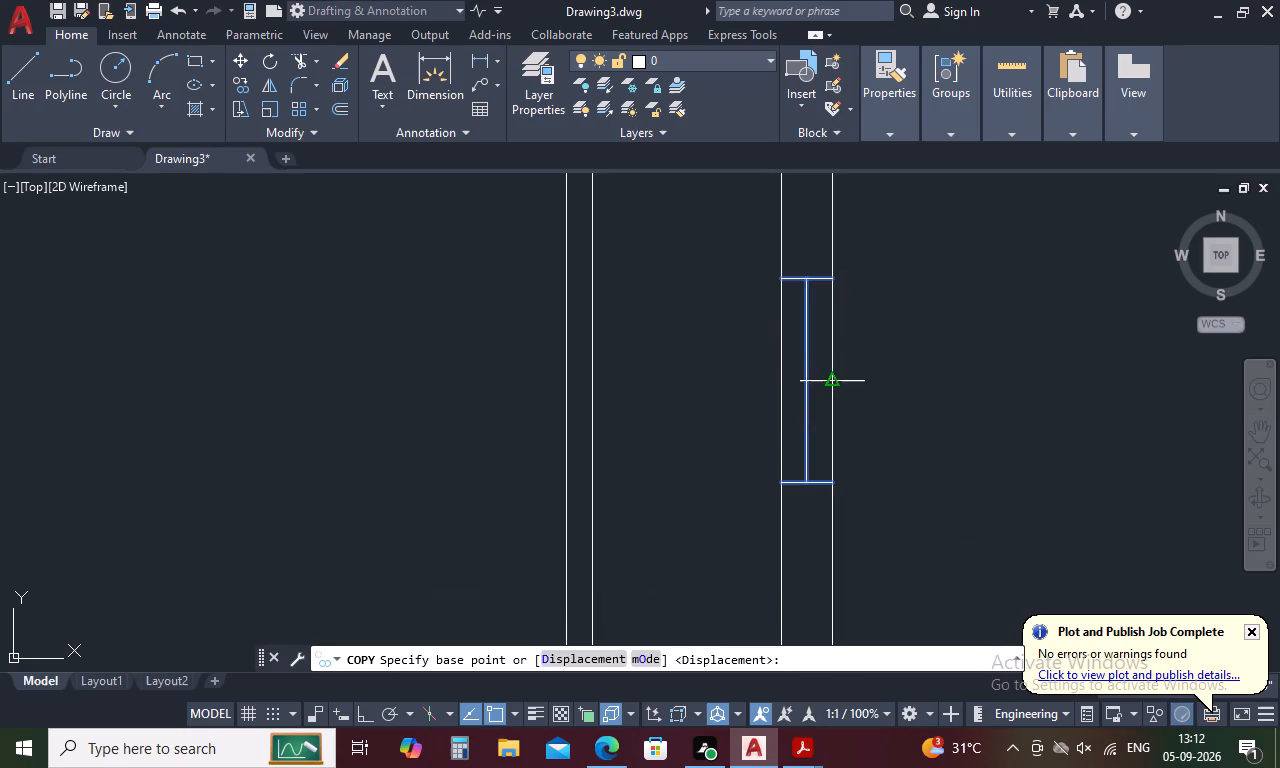
{"action": "left_click", "coordinate": [832, 384]}
{"action": "scroll", "coordinate": [832, 384], "scroll_direction": "down", "scroll_amount": 4}
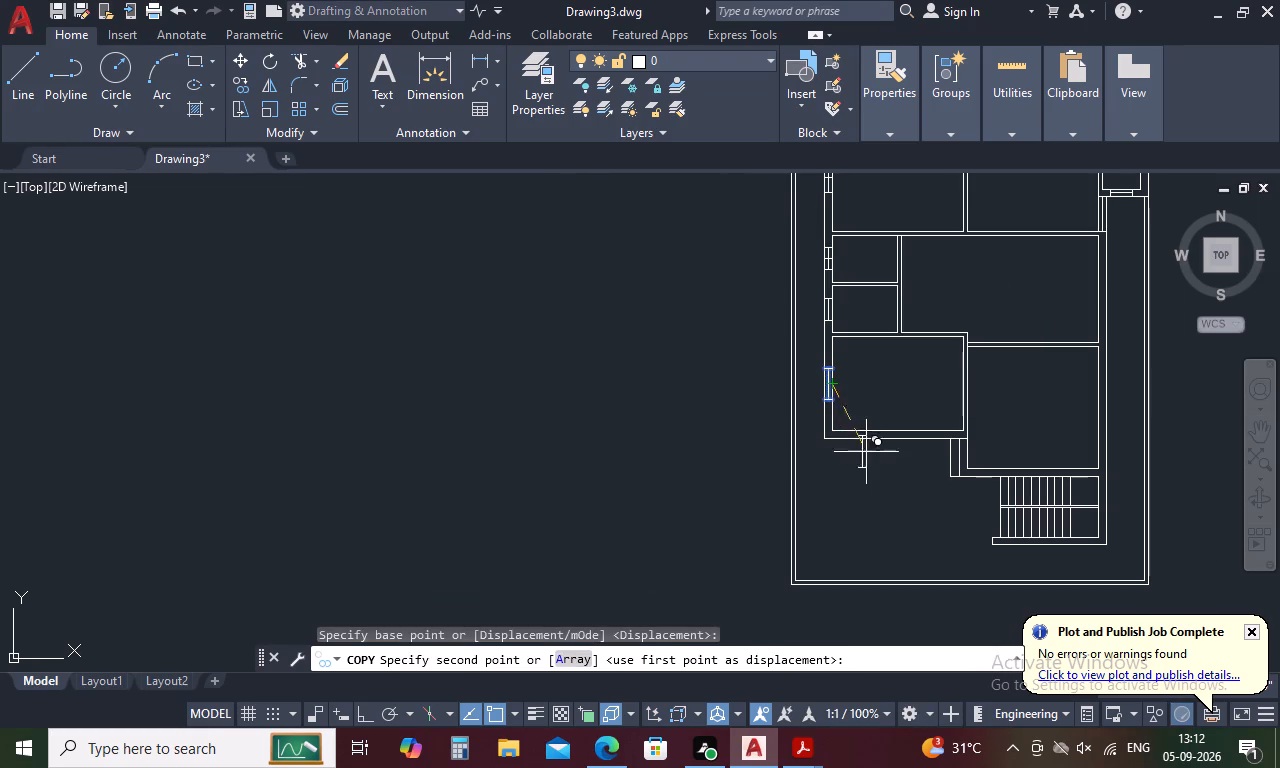
{"action": "scroll", "coordinate": [906, 433], "scroll_direction": "up", "scroll_amount": 4}
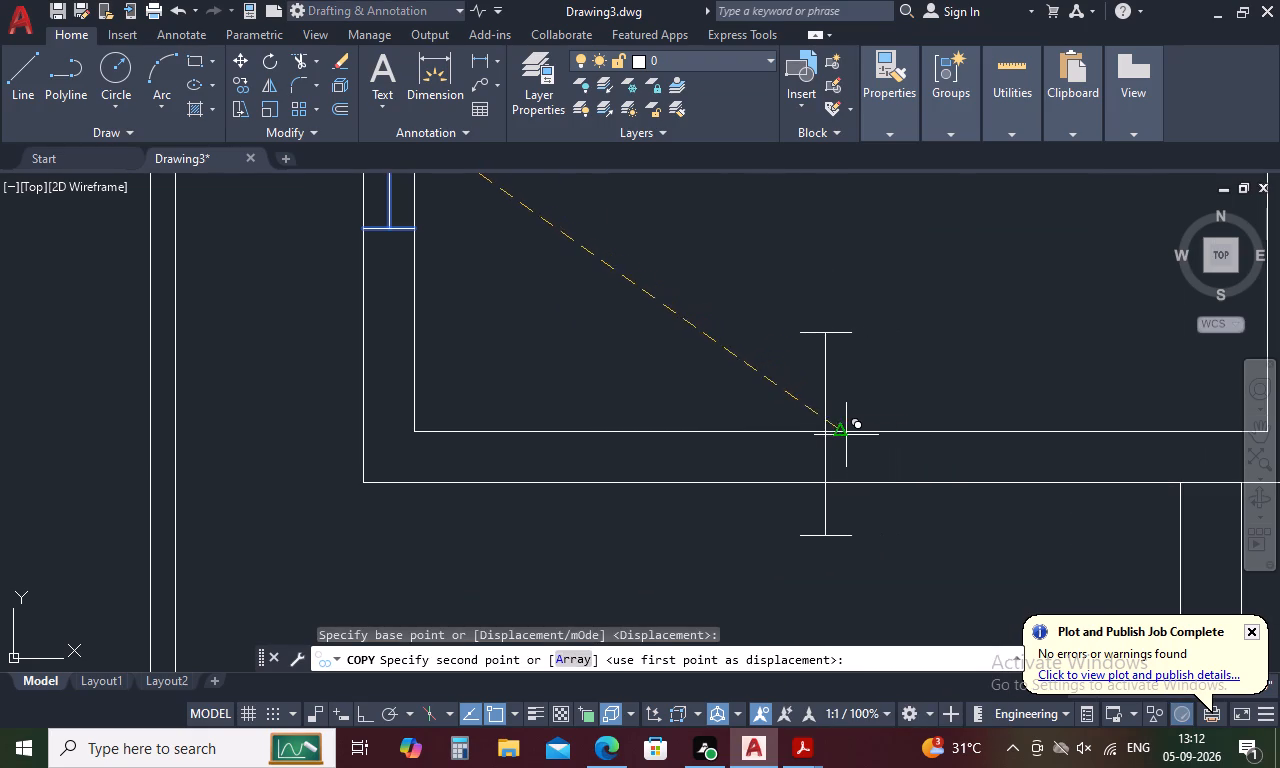
{"action": "left_click", "coordinate": [847, 434]}
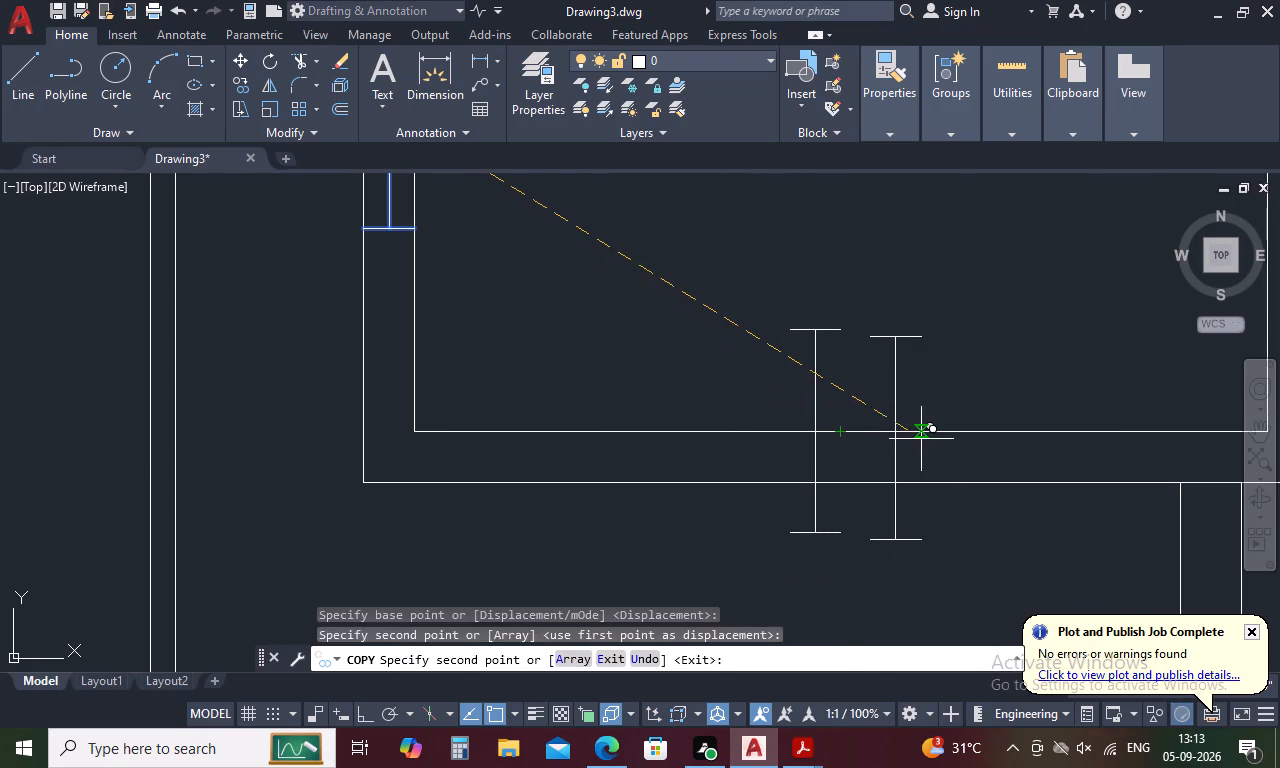
{"action": "key", "text": "Escape"}
Rotate the copied window a quarter turn about the inner wall line's midpoint so it lies within the bottom-left room's bottom wall.
{"action": "left_click_drag", "start_coordinate": [877, 351], "coordinate": [726, 278]}
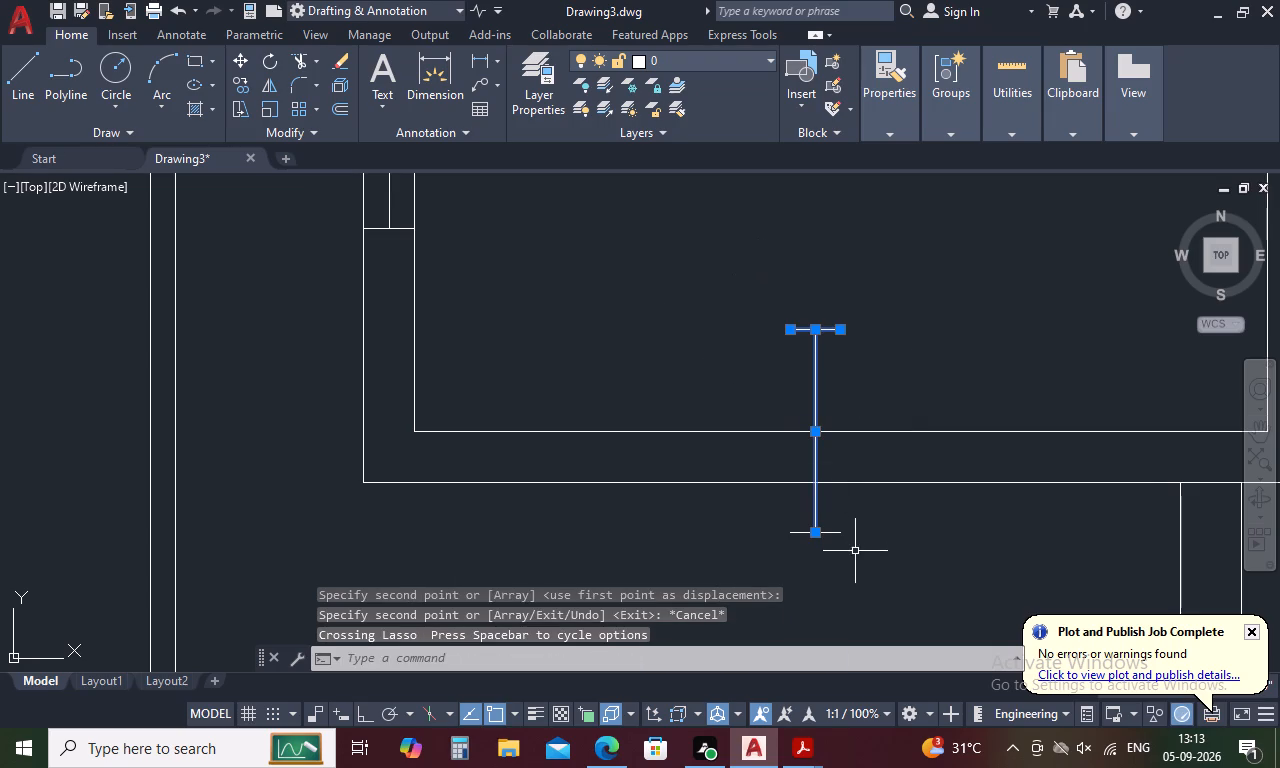
{"action": "left_click_drag", "start_coordinate": [852, 530], "coordinate": [742, 535]}
{"action": "right_click", "coordinate": [739, 525]}
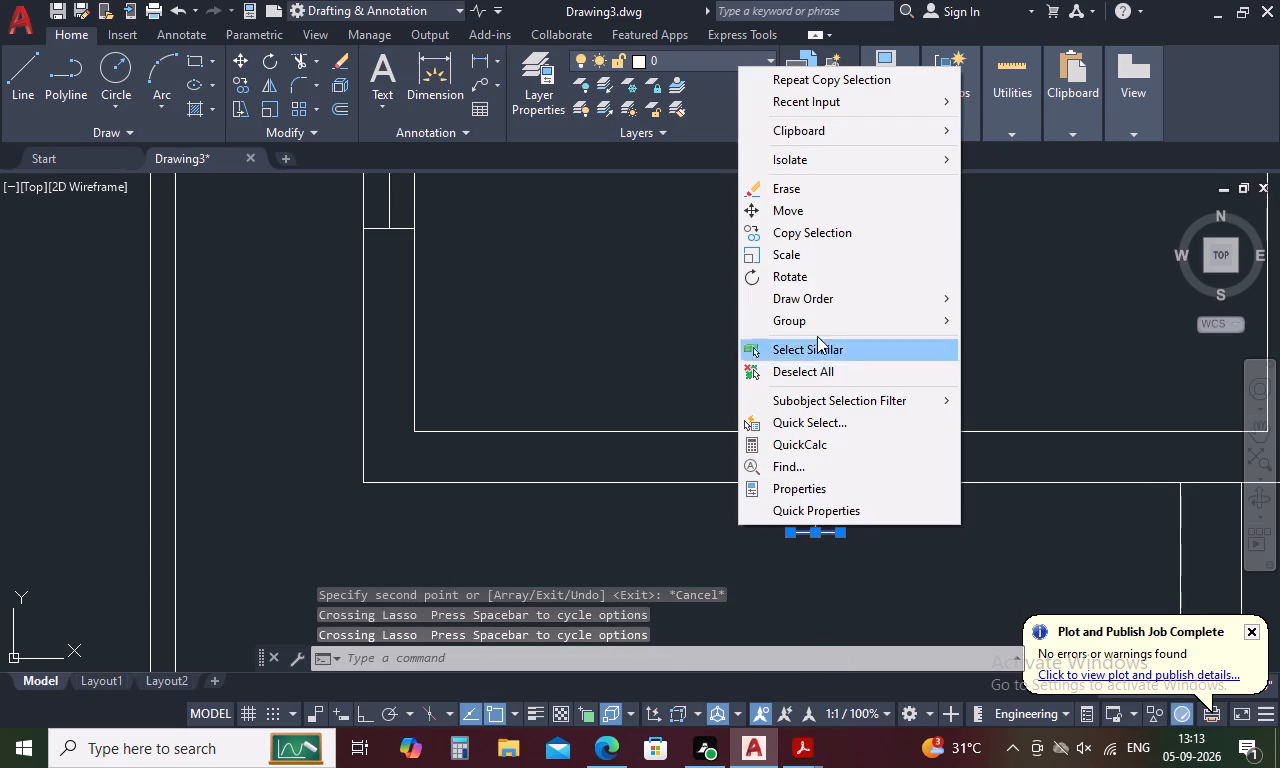
{"action": "left_click", "coordinate": [828, 271]}
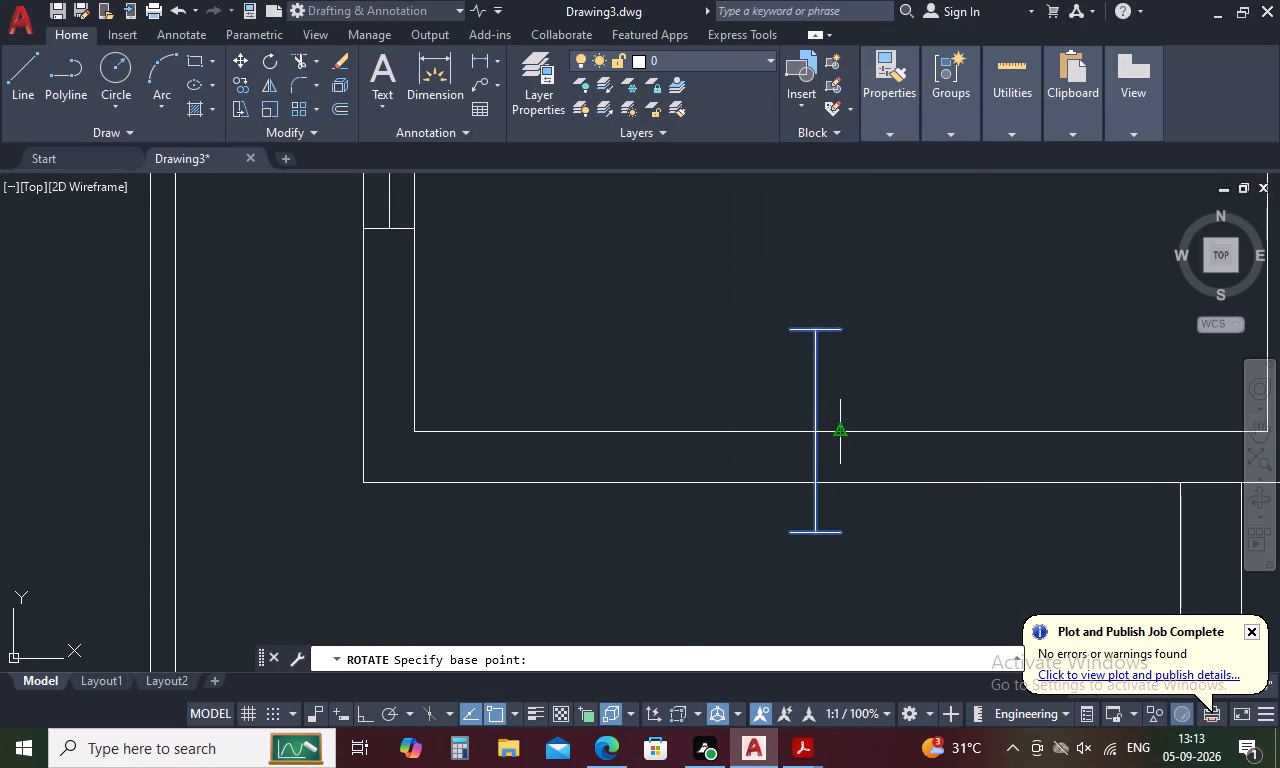
{"action": "left_click", "coordinate": [840, 433]}
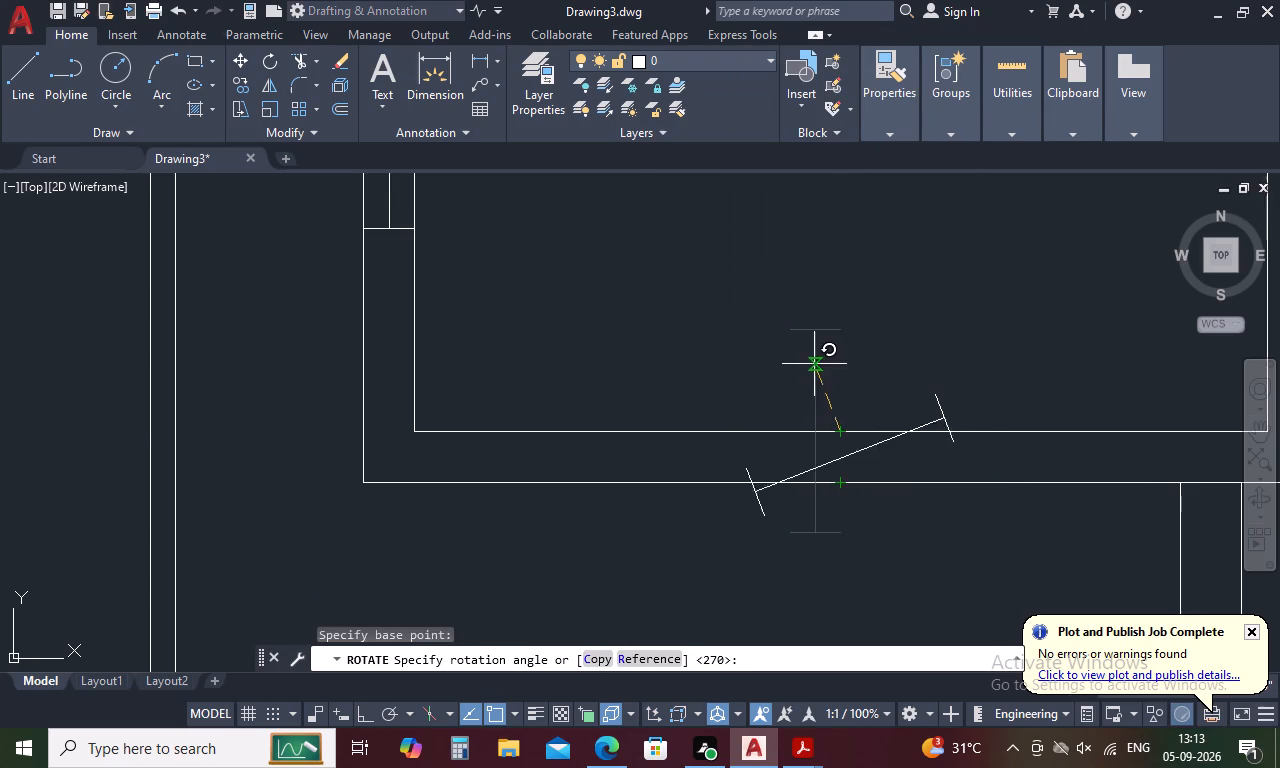
{"action": "left_click", "coordinate": [838, 388]}
Draw a line across the wall above the staircase, from the inner wall line's midpoint perpendicular to the outer wall line.
{"action": "scroll", "coordinate": [838, 388], "scroll_direction": "down", "scroll_amount": 4}
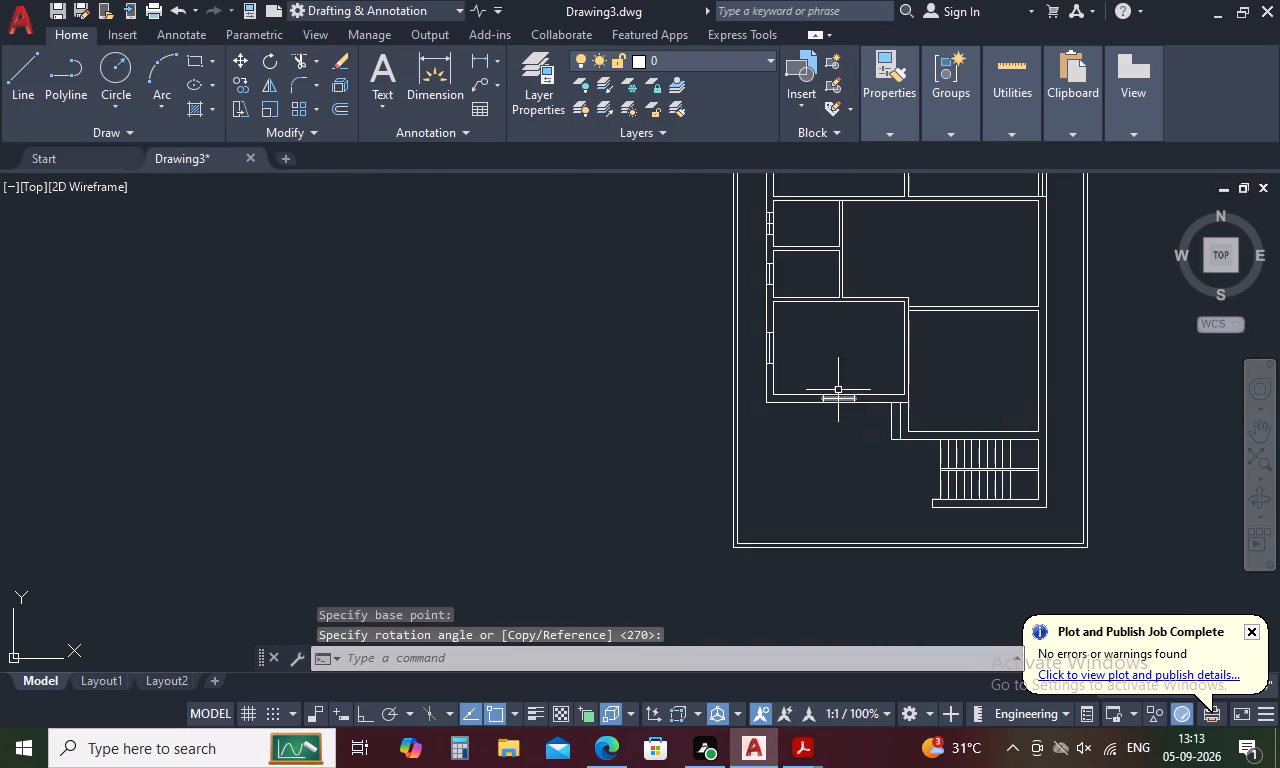
{"action": "scroll", "coordinate": [838, 389], "scroll_direction": "up", "scroll_amount": 5}
{"action": "scroll", "coordinate": [820, 441], "scroll_direction": "down", "scroll_amount": 5}
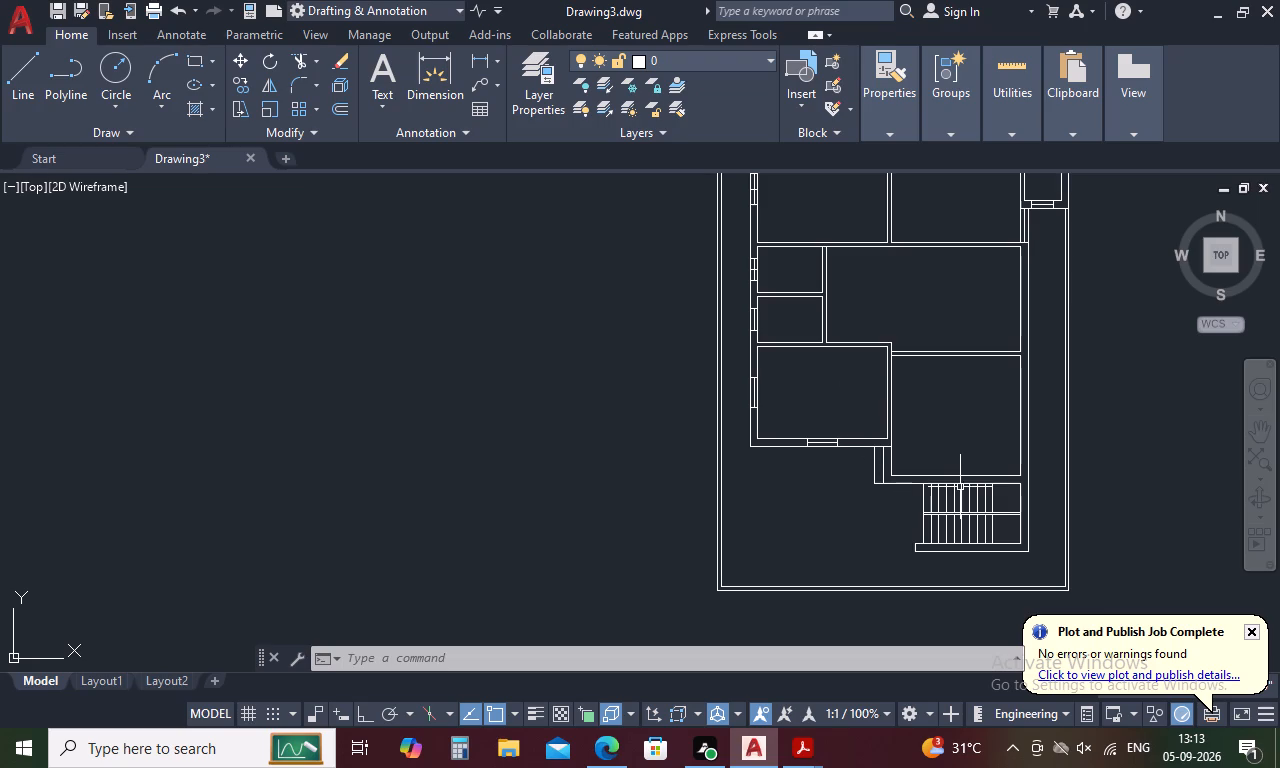
{"action": "key", "text": "Escape"}
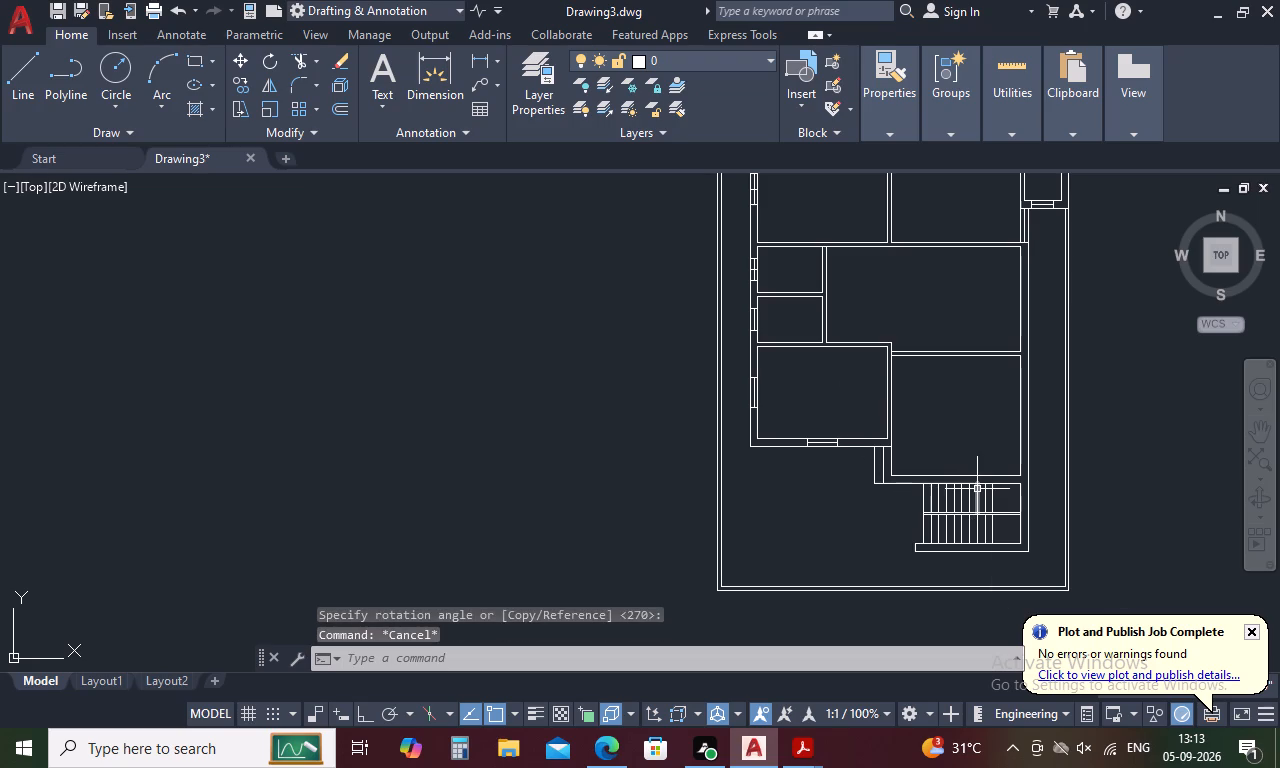
{"action": "key", "text": "l"}
{"action": "key", "text": "space"}
{"action": "scroll", "coordinate": [967, 490], "scroll_direction": "up", "scroll_amount": 4}
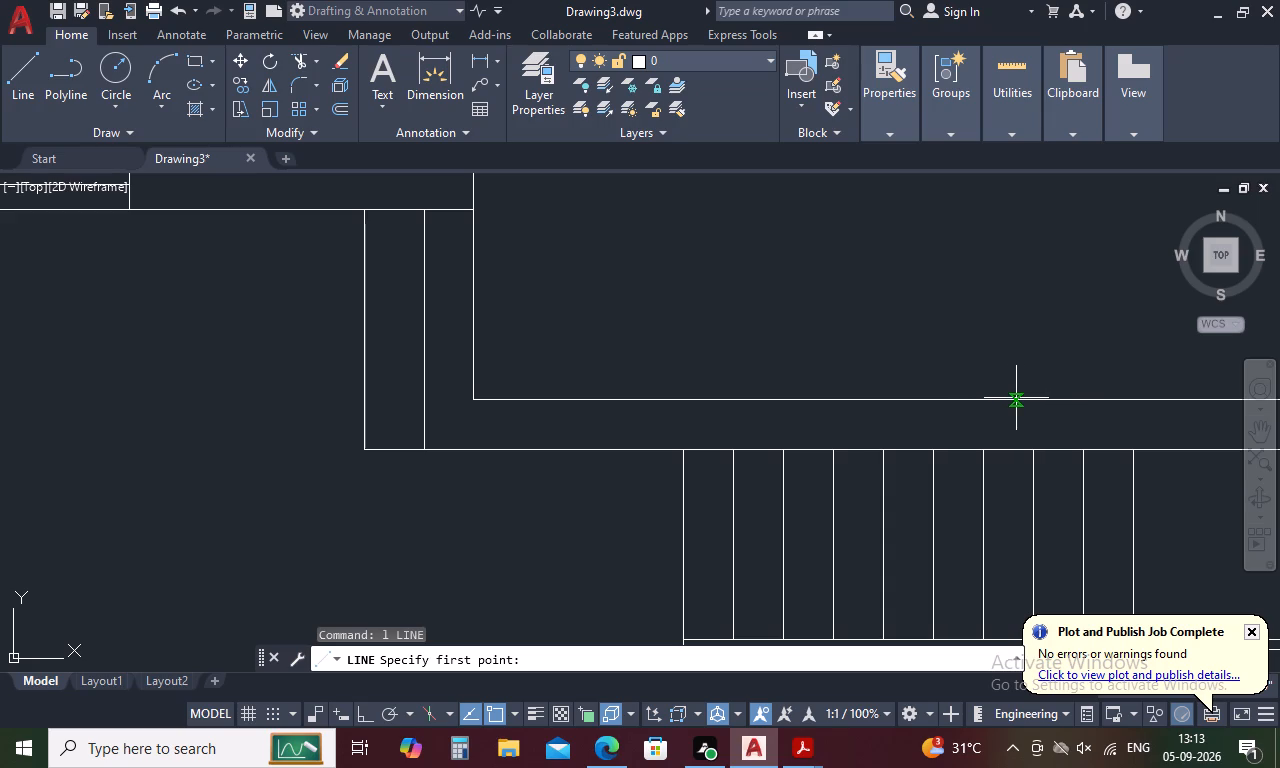
{"action": "scroll", "coordinate": [1043, 399], "scroll_direction": "down", "scroll_amount": 3}
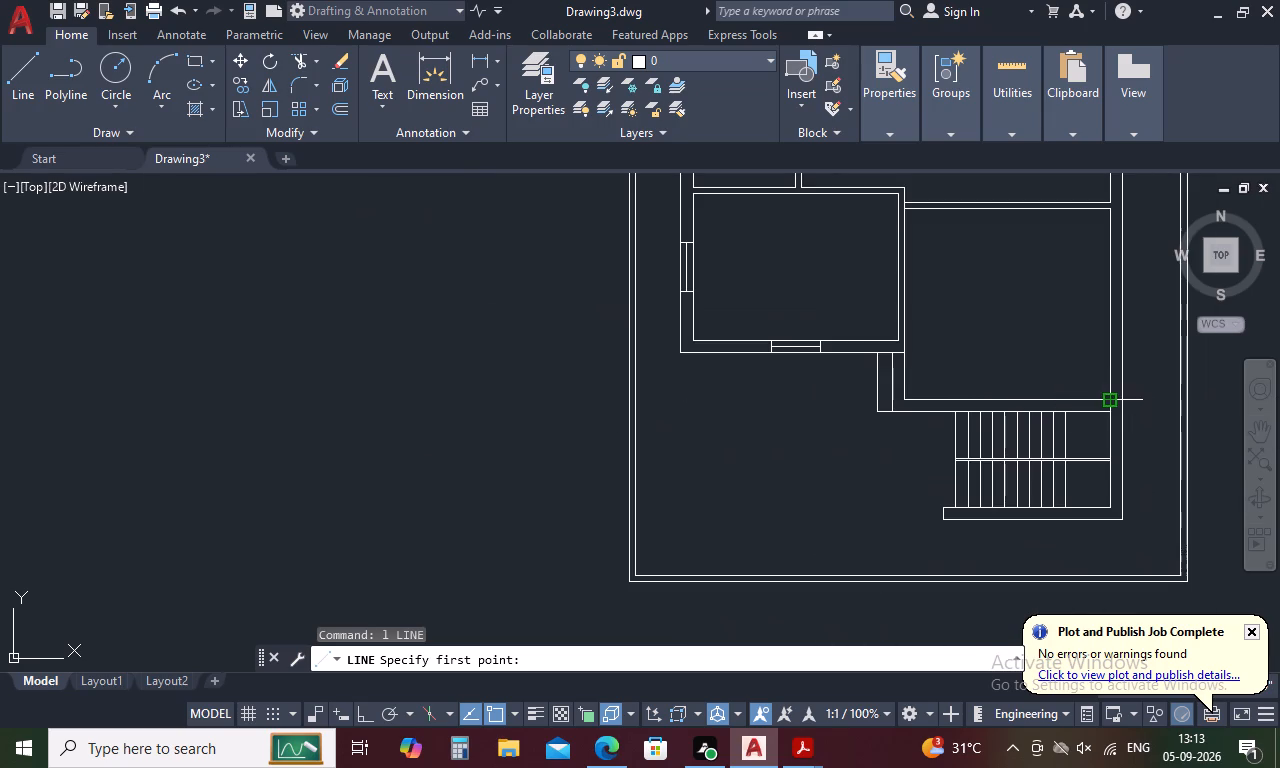
{"action": "left_click", "coordinate": [1001, 400]}
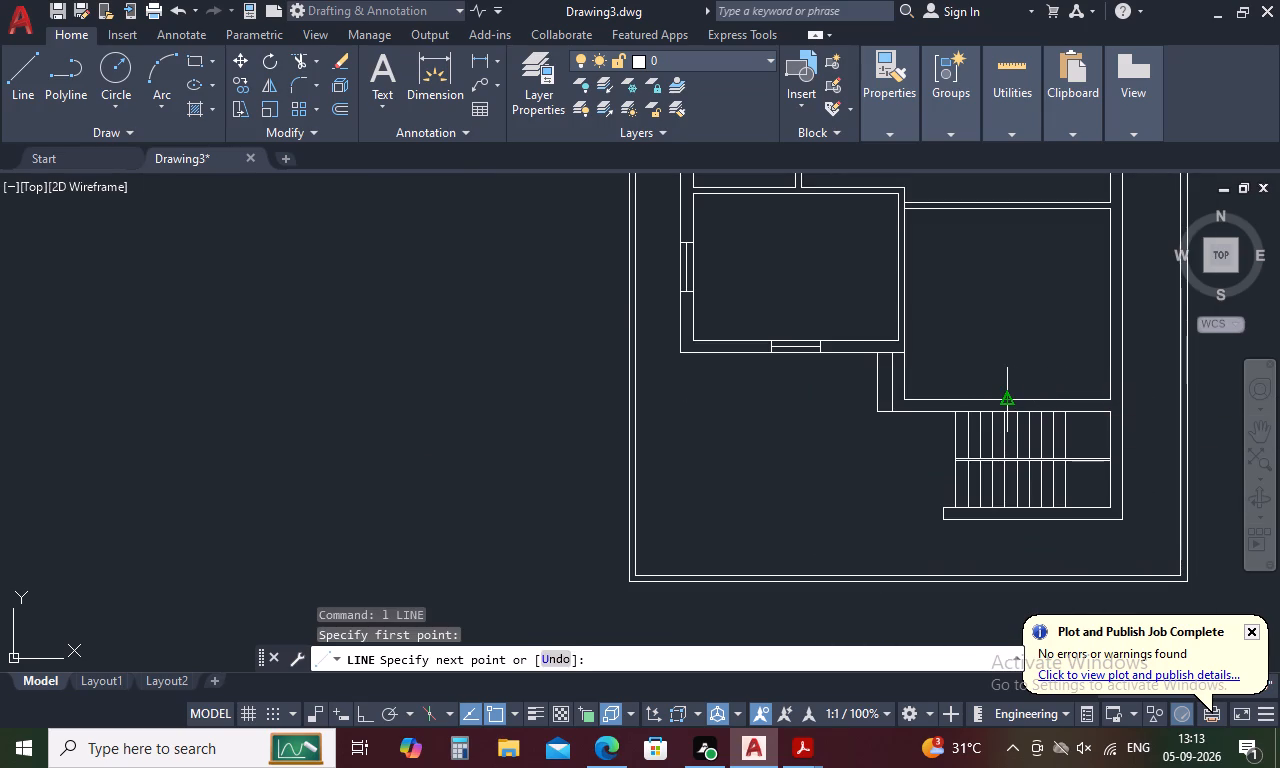
{"action": "scroll", "coordinate": [1006, 413], "scroll_direction": "up", "scroll_amount": 4}
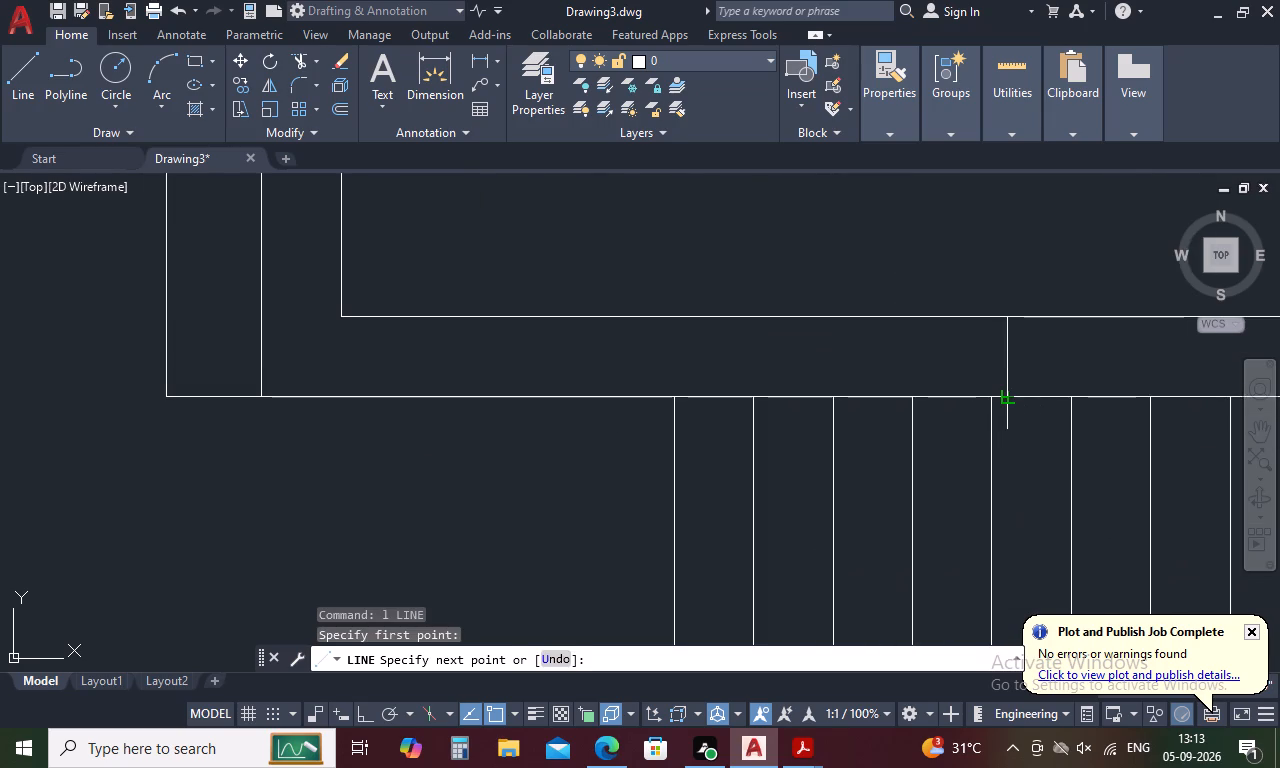
{"action": "left_click", "coordinate": [1012, 396]}
{"action": "key", "text": "Escape"}
Offset the short cross-wall line 2' to both sides to form the window's end lines.
{"action": "key", "text": "o"}
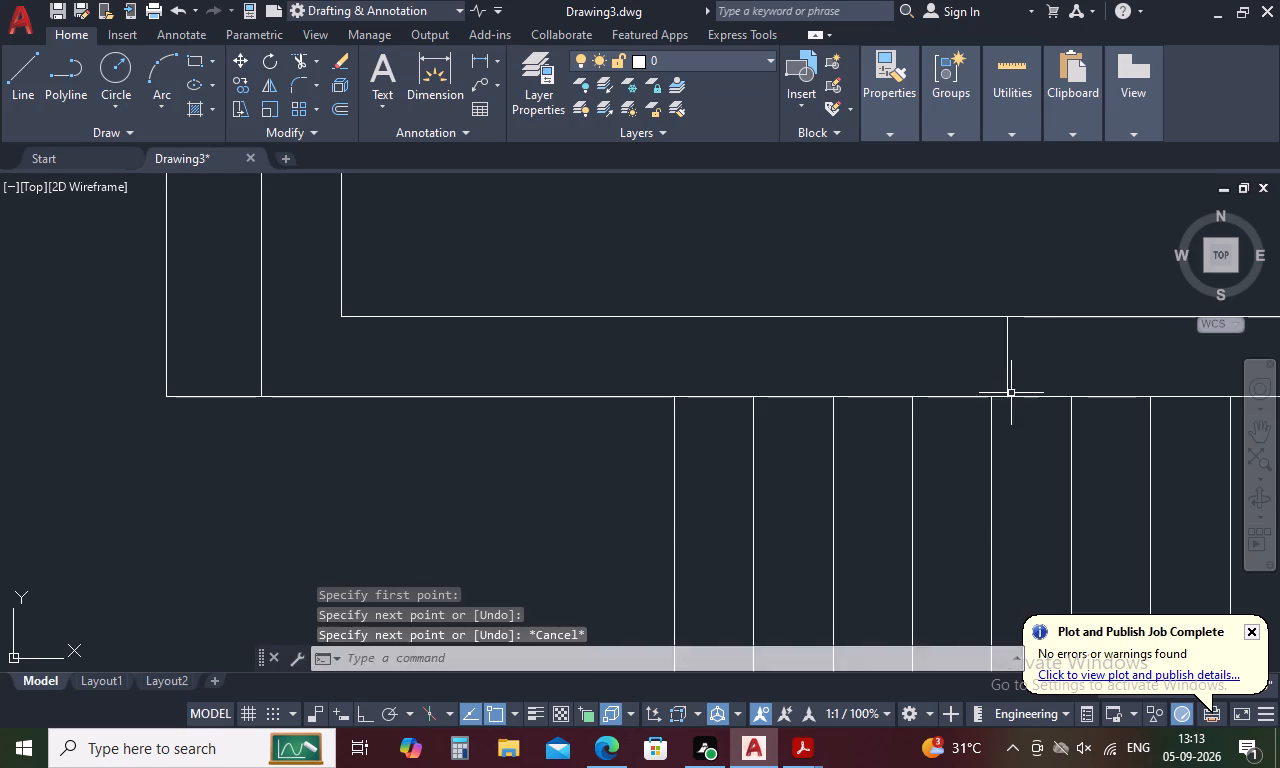
{"action": "key", "text": "space"}
{"action": "key", "text": "2"}
{"action": "type", "text": "'"}
{"action": "key", "text": "space"}
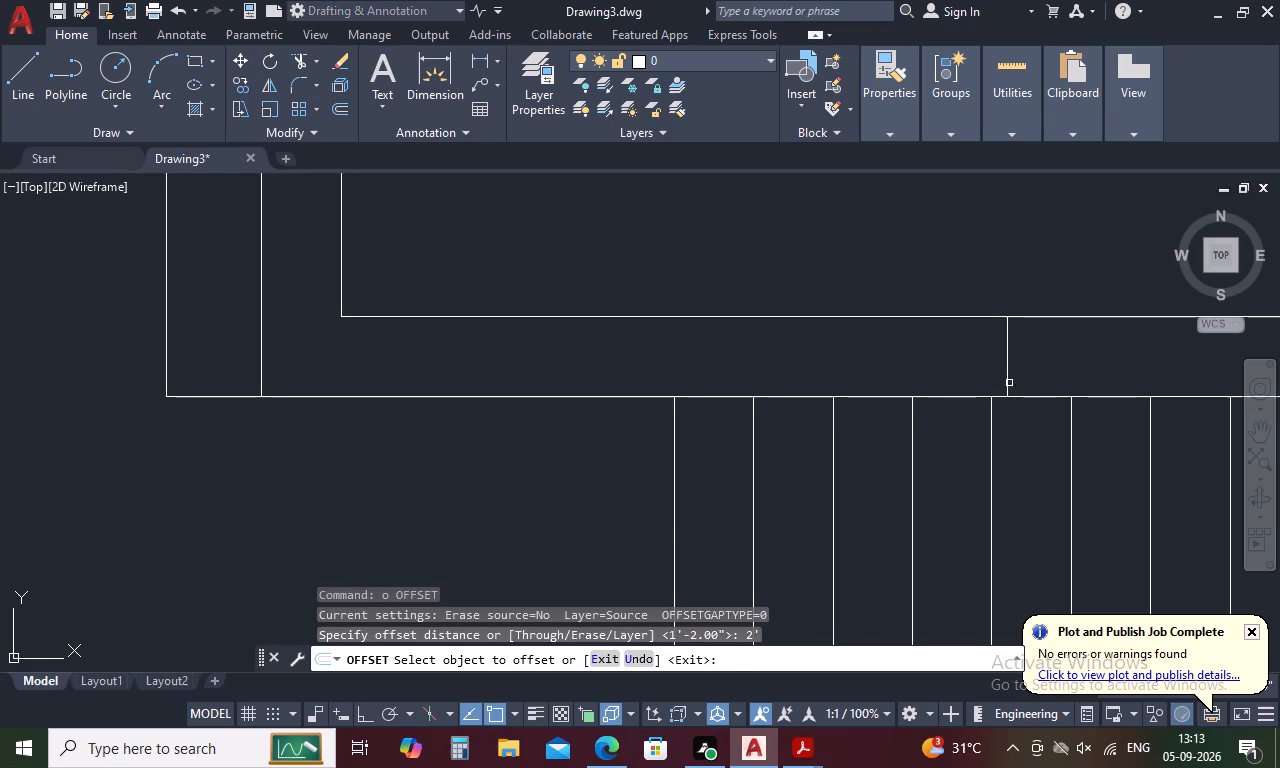
{"action": "left_click", "coordinate": [1007, 363]}
{"action": "left_click", "coordinate": [933, 363]}
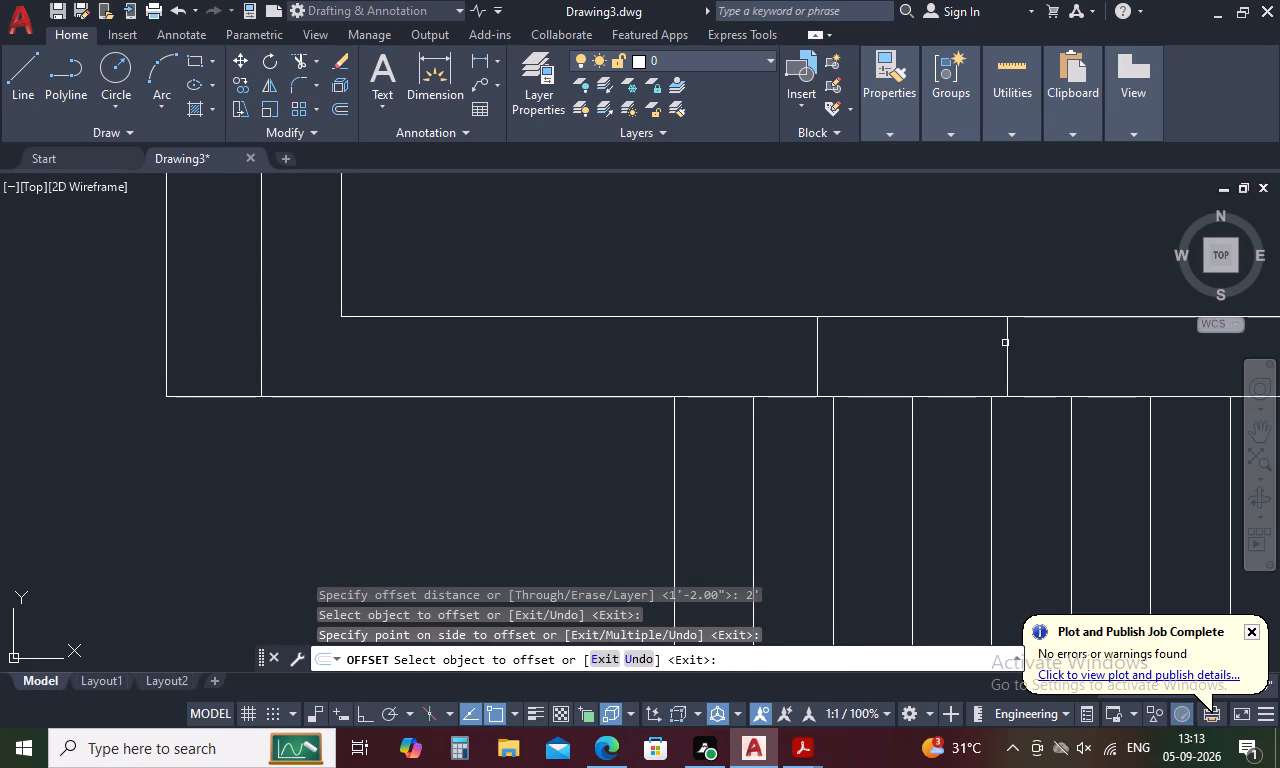
{"action": "left_click", "coordinate": [1006, 342]}
{"action": "left_click", "coordinate": [1145, 346]}
{"action": "key", "text": "Escape"}
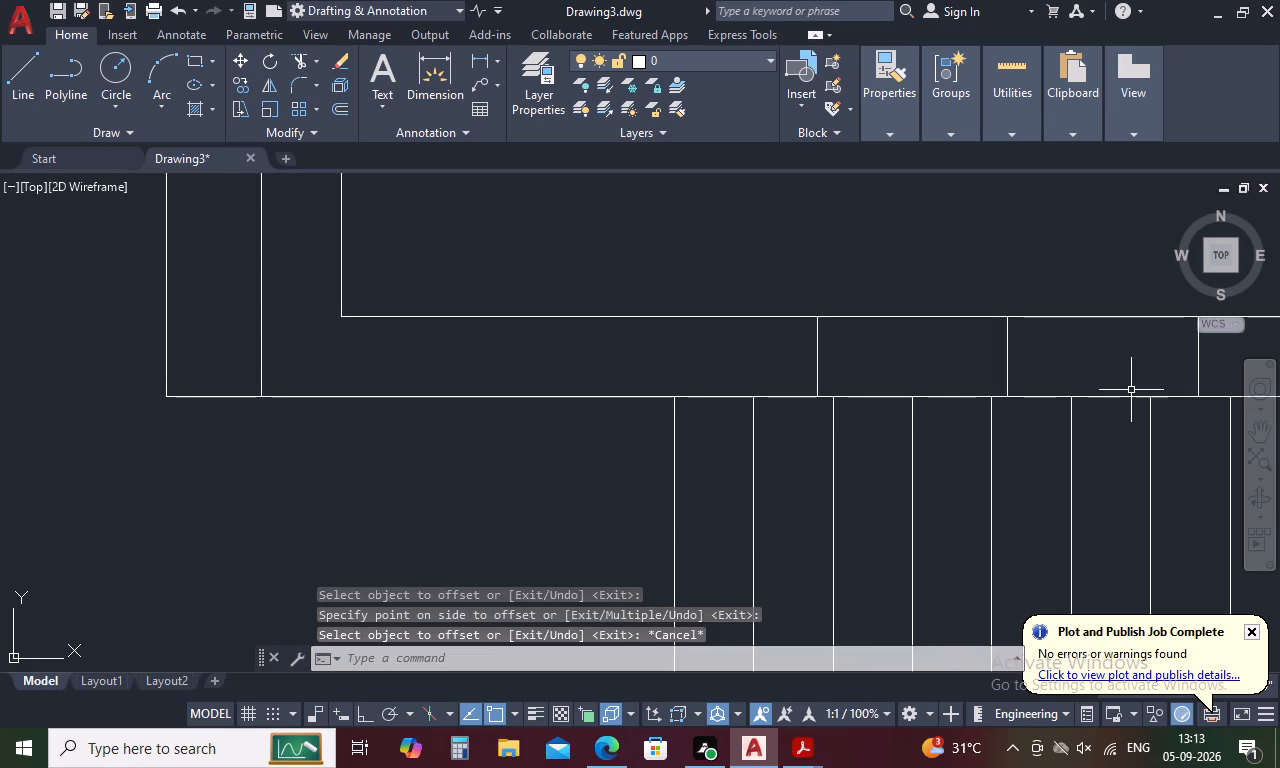
Draw the window's lengthwise line between the midpoints of its two end lines.
{"action": "key", "text": "l"}
{"action": "key", "text": "space"}
{"action": "left_click", "coordinate": [1196, 355]}
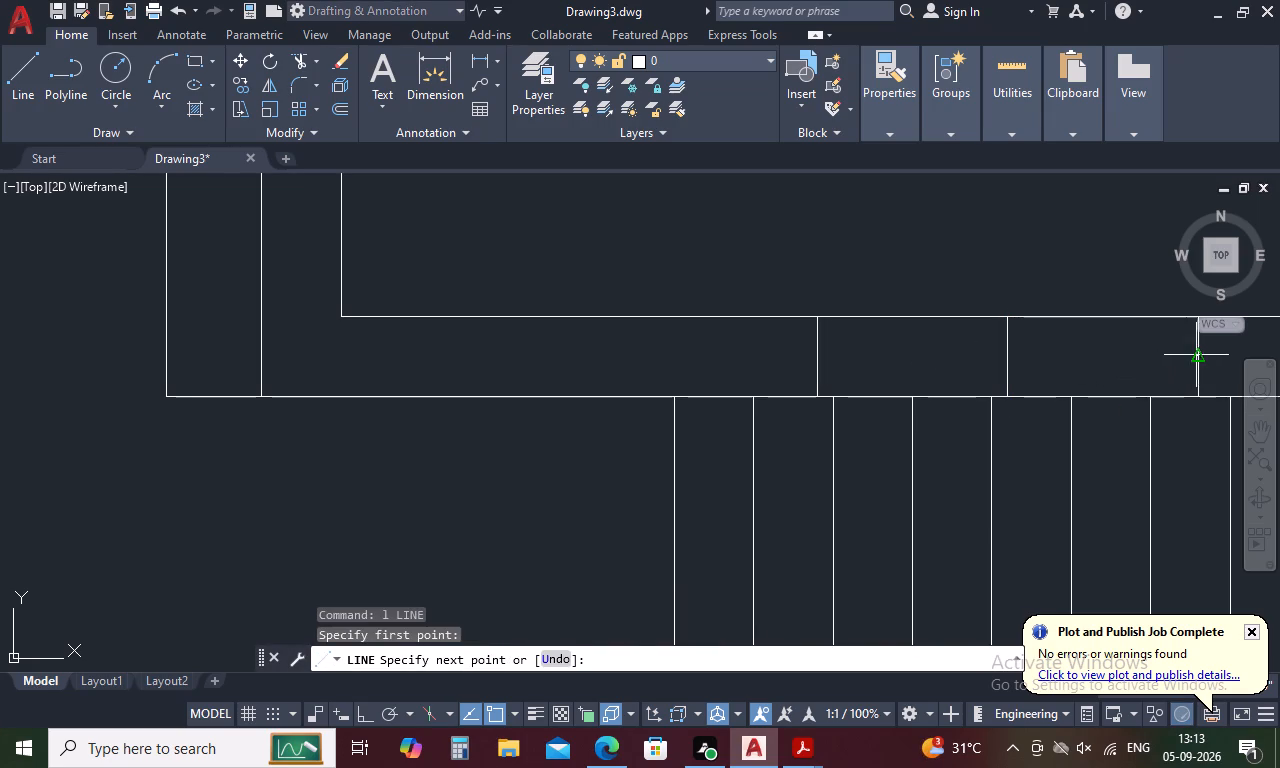
{"action": "left_click", "coordinate": [822, 358]}
{"action": "key", "text": "Escape"}
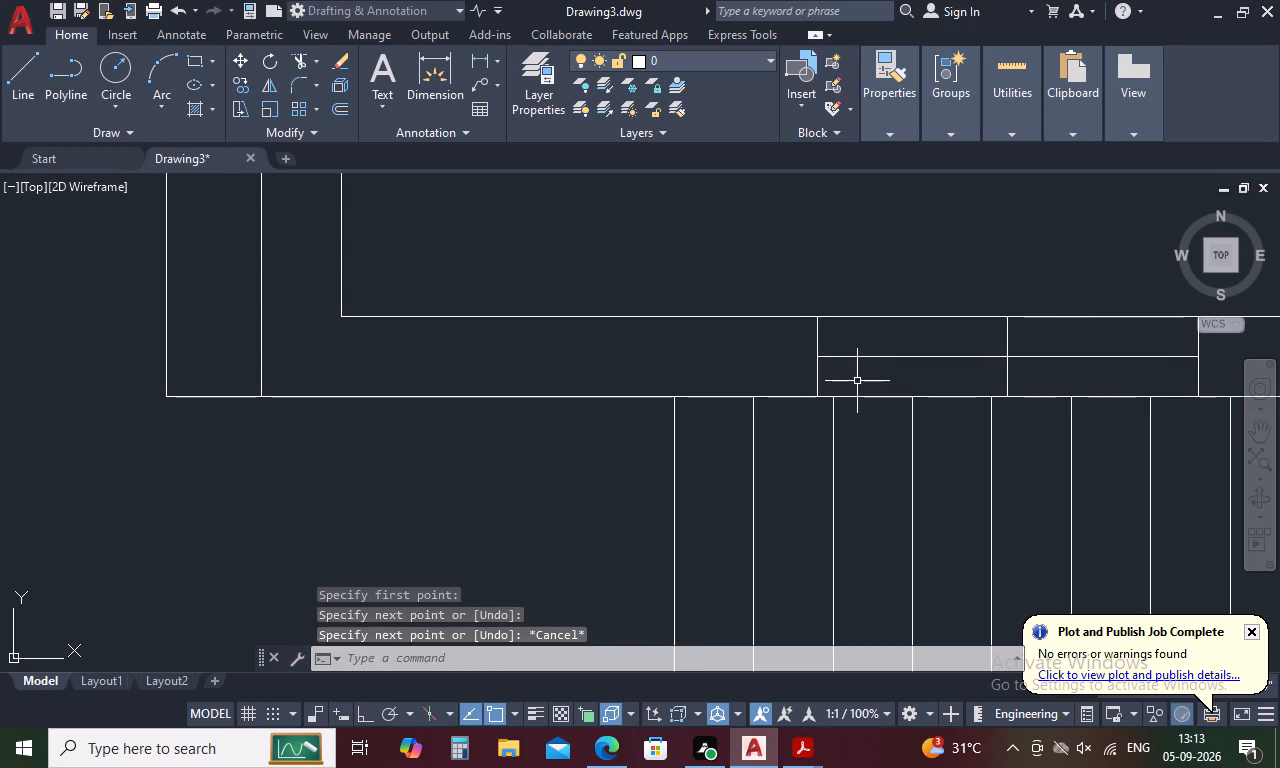
Copy the new window, without its centre cross line, from the inner wall line's midpoint to the midpoint of the same room's right inner wall line.
{"action": "left_click_drag", "start_coordinate": [861, 375], "coordinate": [754, 379]}
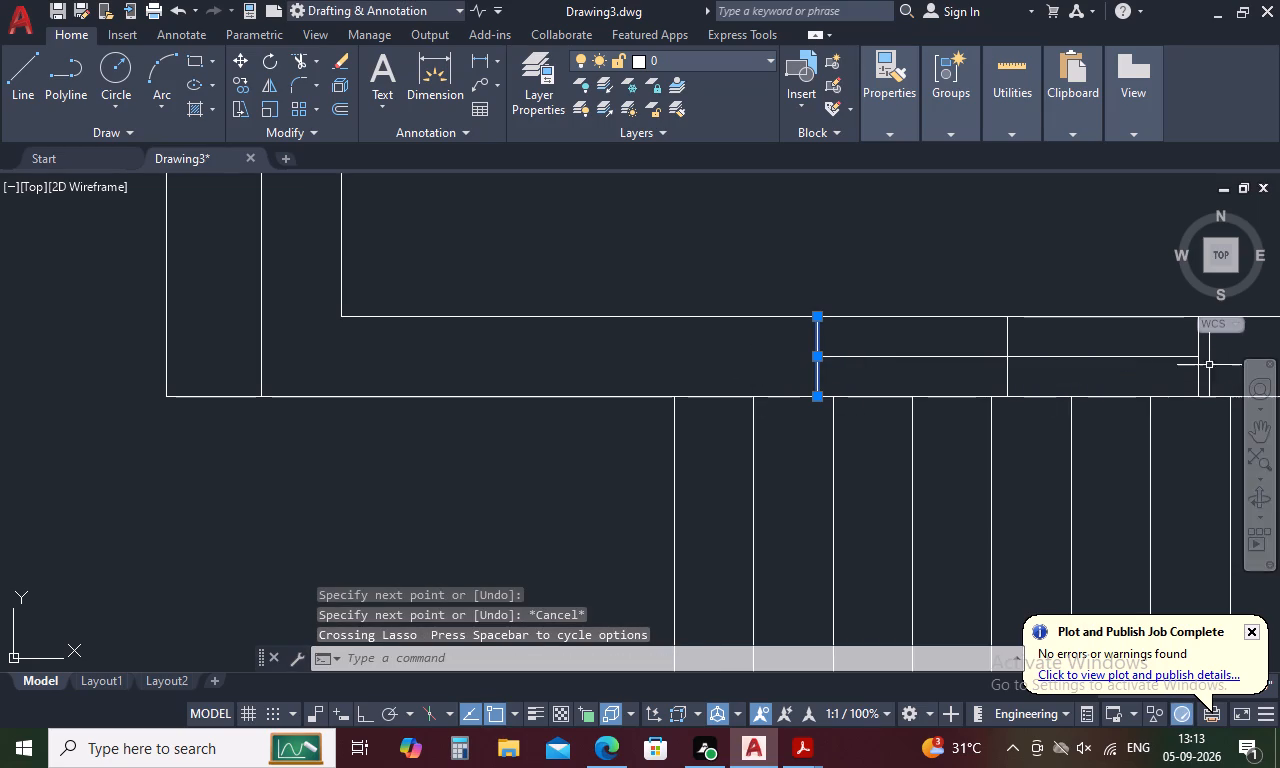
{"action": "left_click_drag", "start_coordinate": [1209, 365], "coordinate": [1130, 390]}
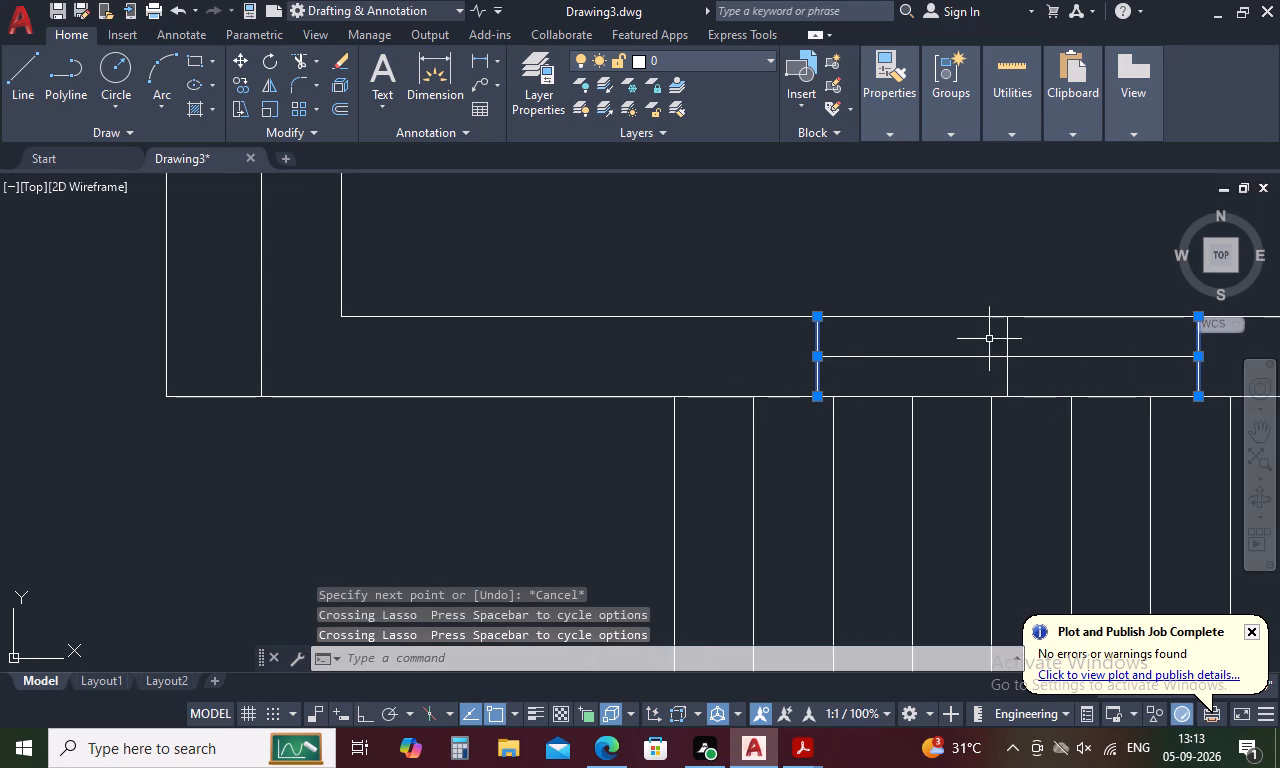
{"action": "left_click", "coordinate": [984, 356]}
{"action": "right_click", "coordinate": [984, 356]}
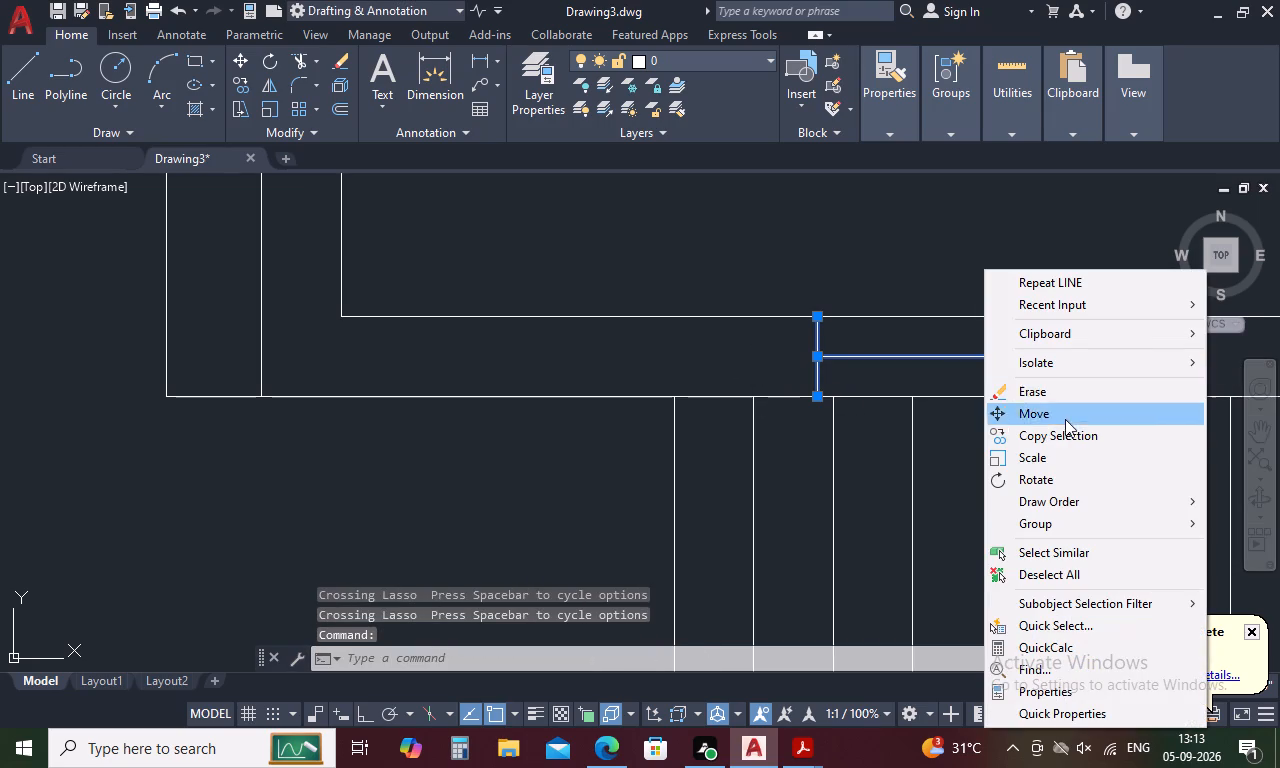
{"action": "left_click", "coordinate": [1065, 425]}
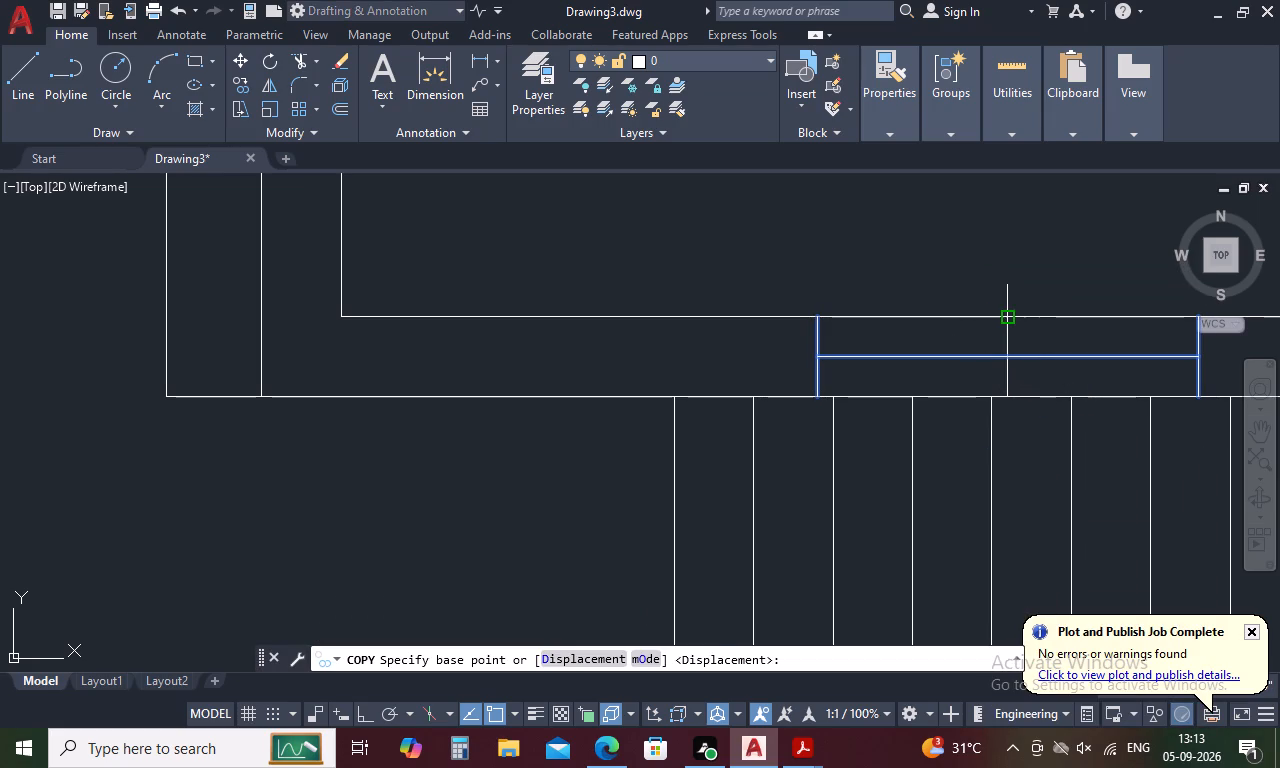
{"action": "left_click", "coordinate": [1005, 313]}
{"action": "scroll", "coordinate": [969, 314], "scroll_direction": "down", "scroll_amount": 6}
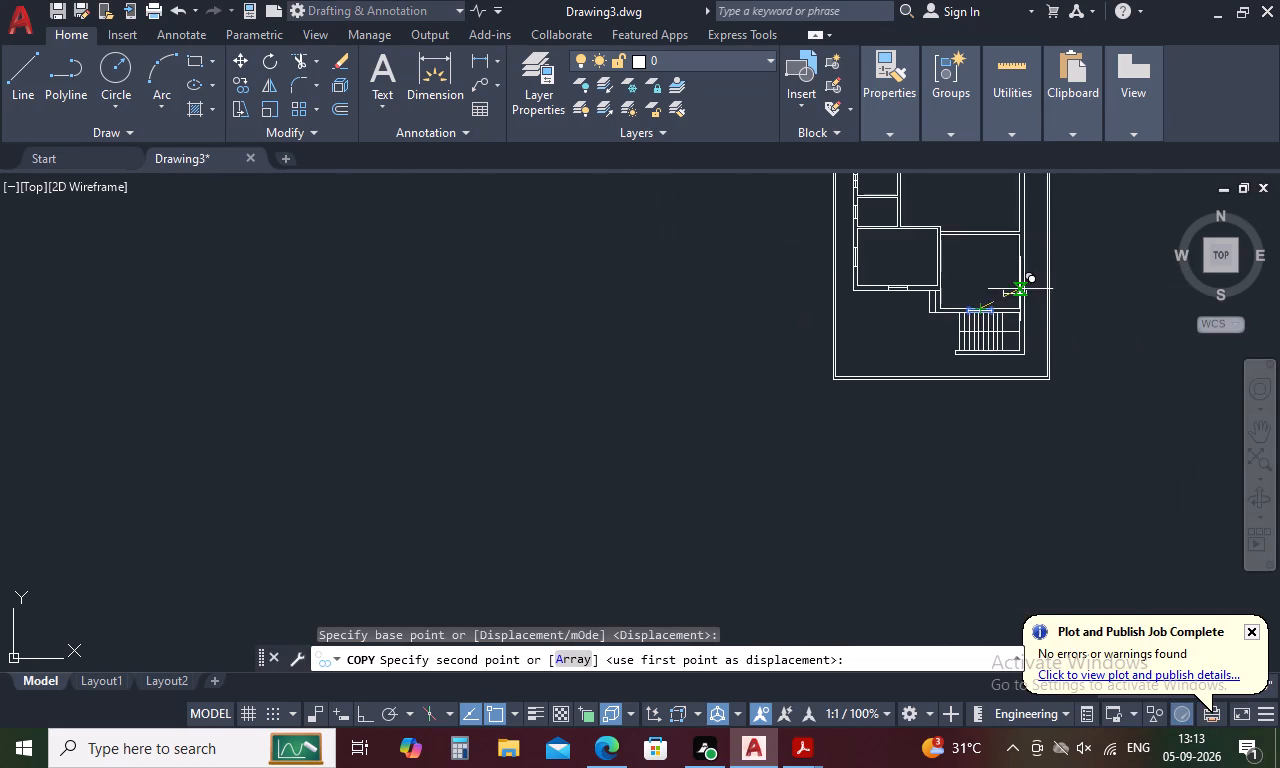
{"action": "scroll", "coordinate": [1030, 263], "scroll_direction": "up", "scroll_amount": 4}
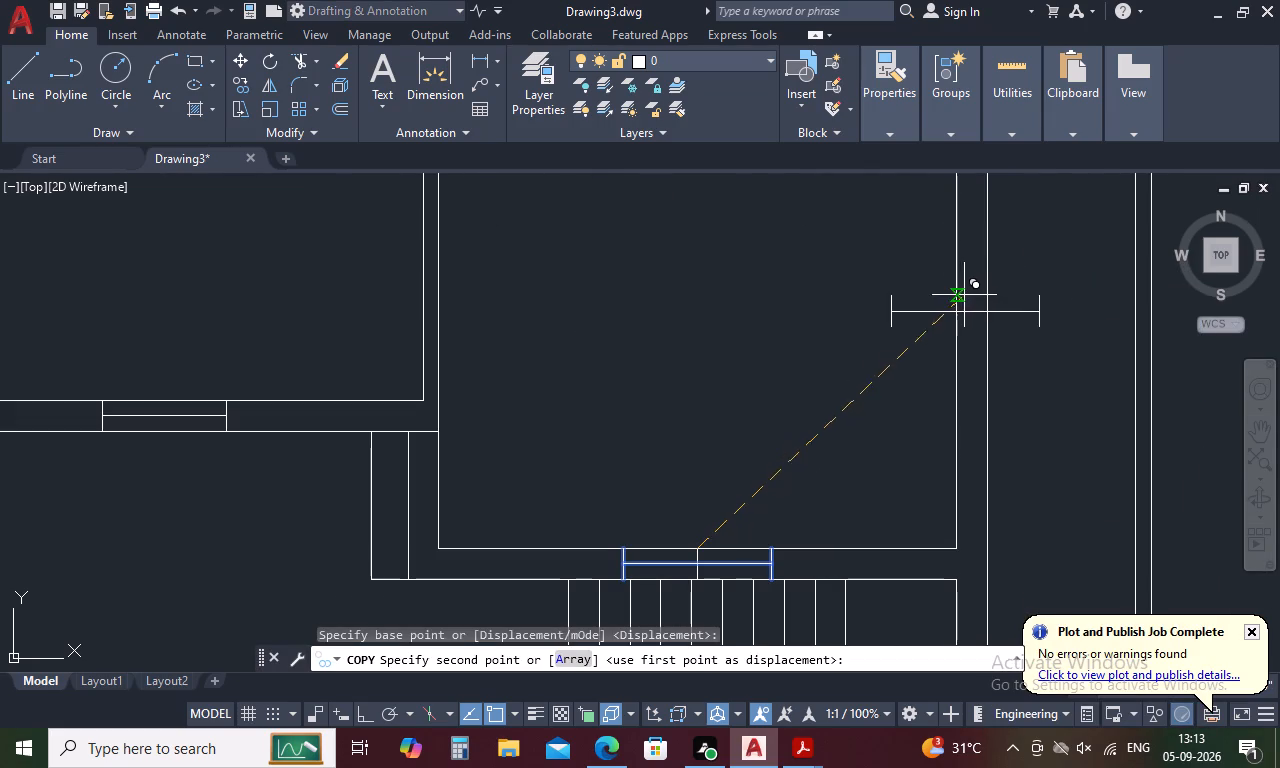
{"action": "scroll", "coordinate": [956, 265], "scroll_direction": "down", "scroll_amount": 3}
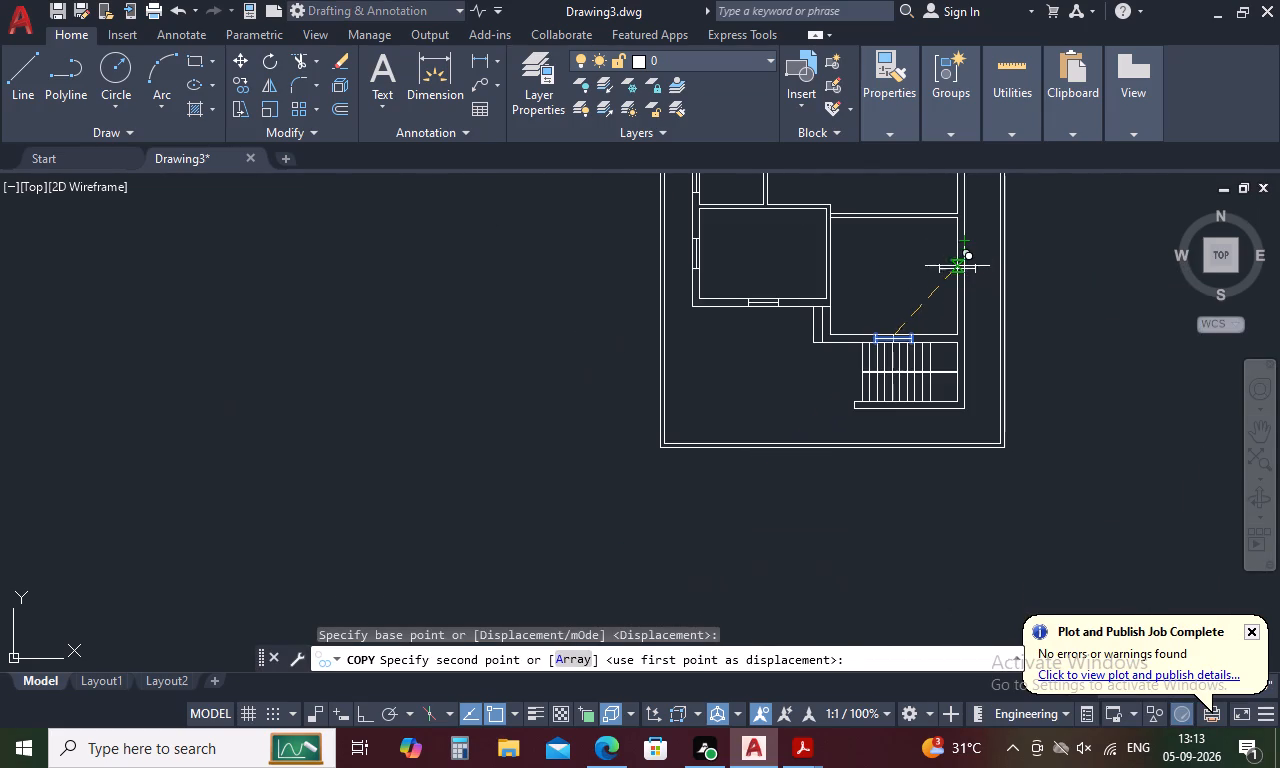
{"action": "scroll", "coordinate": [956, 276], "scroll_direction": "up", "scroll_amount": 3}
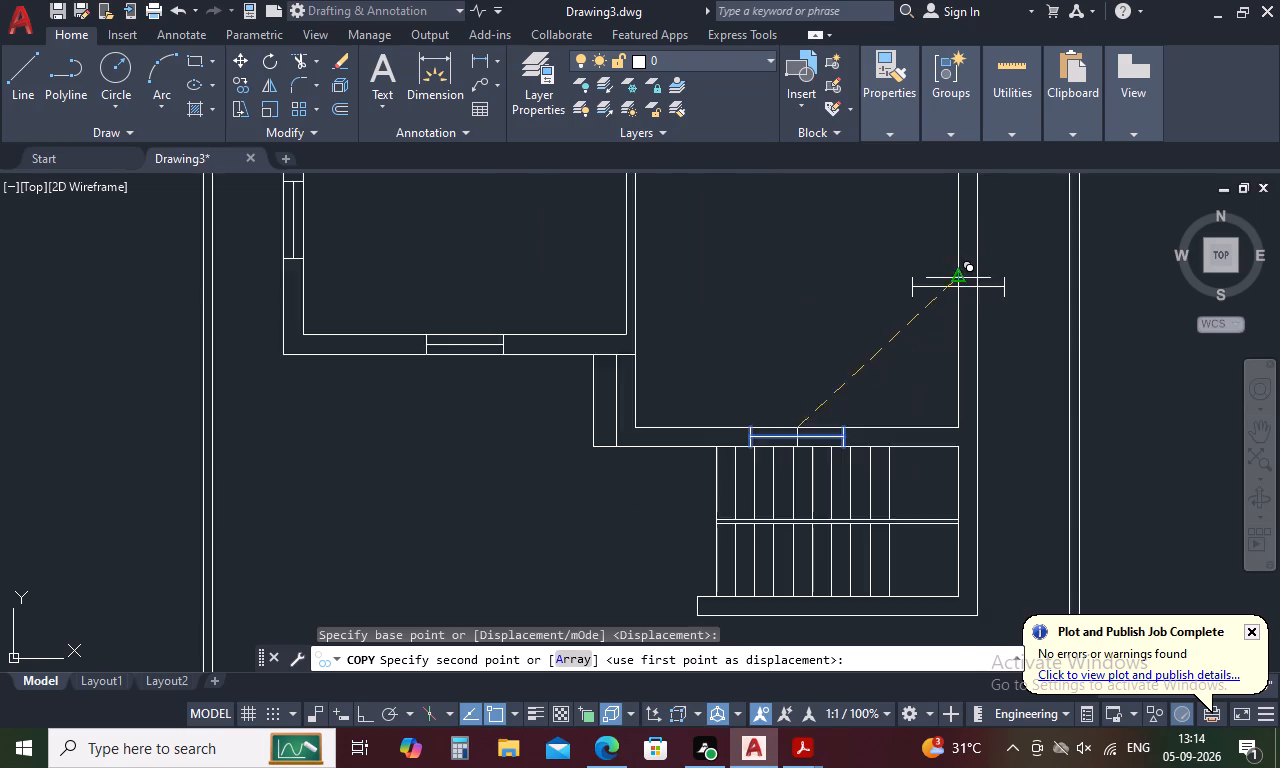
{"action": "scroll", "coordinate": [956, 276], "scroll_direction": "up", "scroll_amount": 2}
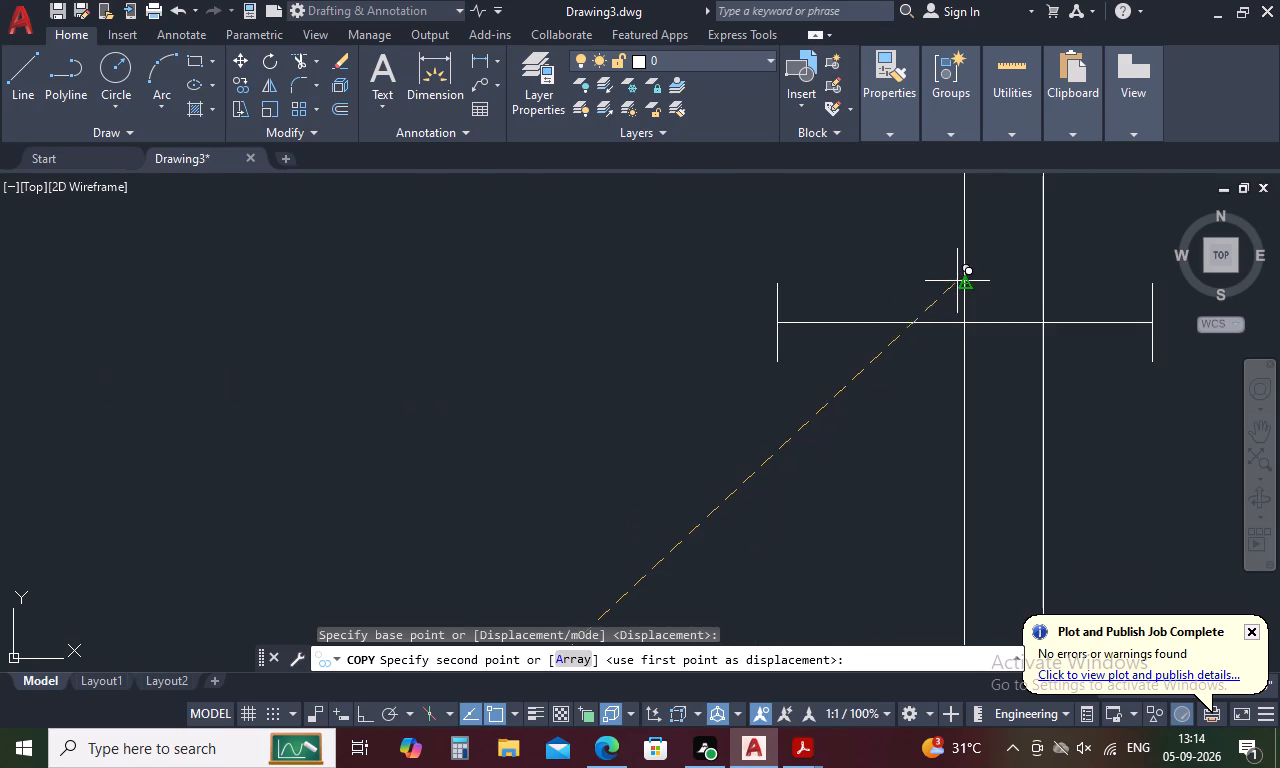
{"action": "left_click", "coordinate": [962, 286]}
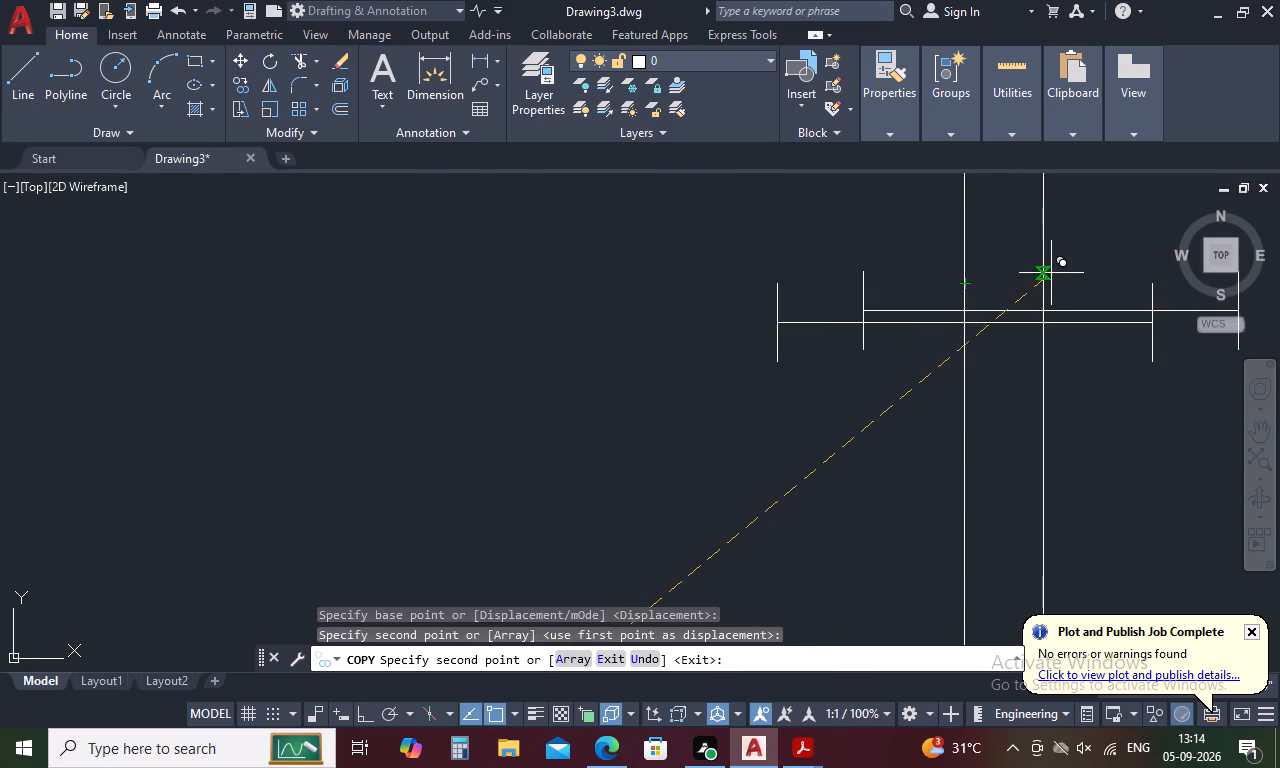
{"action": "key", "text": "Escape"}
Rotate the copied window 90° about the right inner wall line's midpoint with Ortho on, so it lies vertically within the wall.
{"action": "left_click_drag", "start_coordinate": [902, 276], "coordinate": [681, 264]}
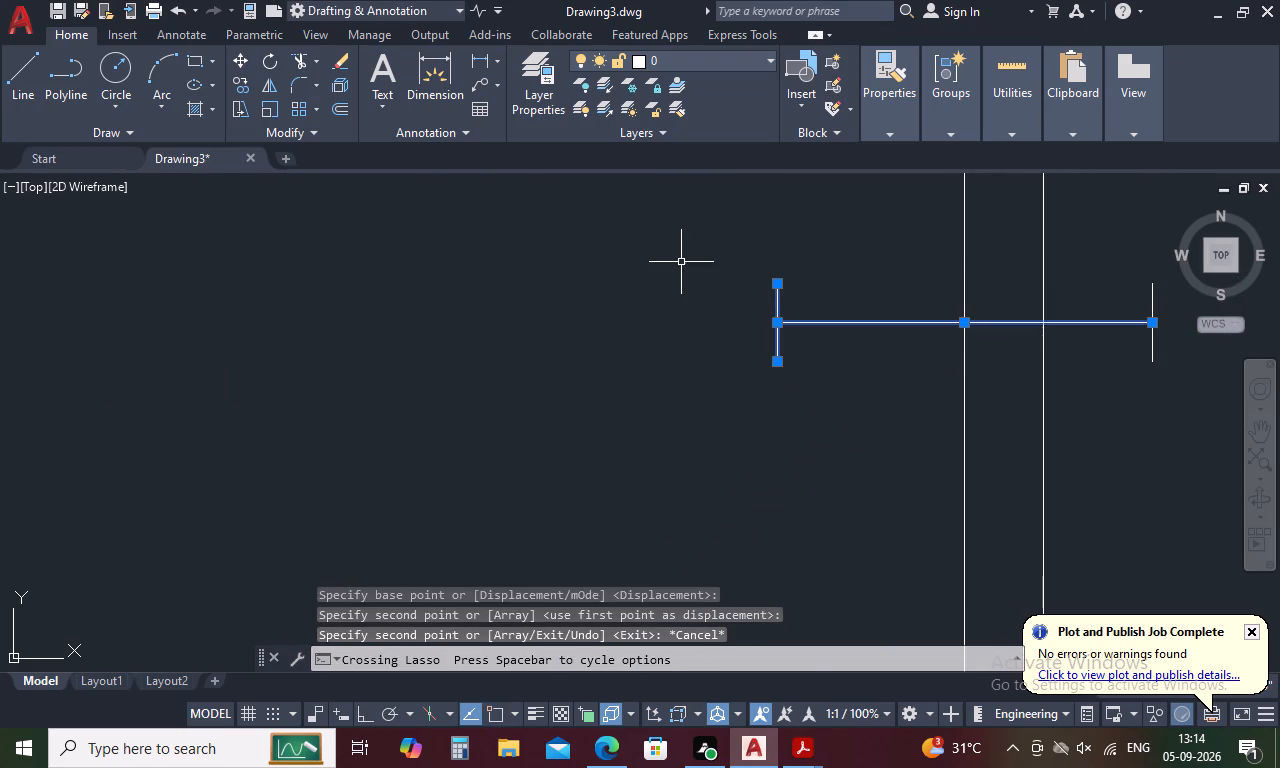
{"action": "left_click_drag", "start_coordinate": [1197, 368], "coordinate": [1136, 267]}
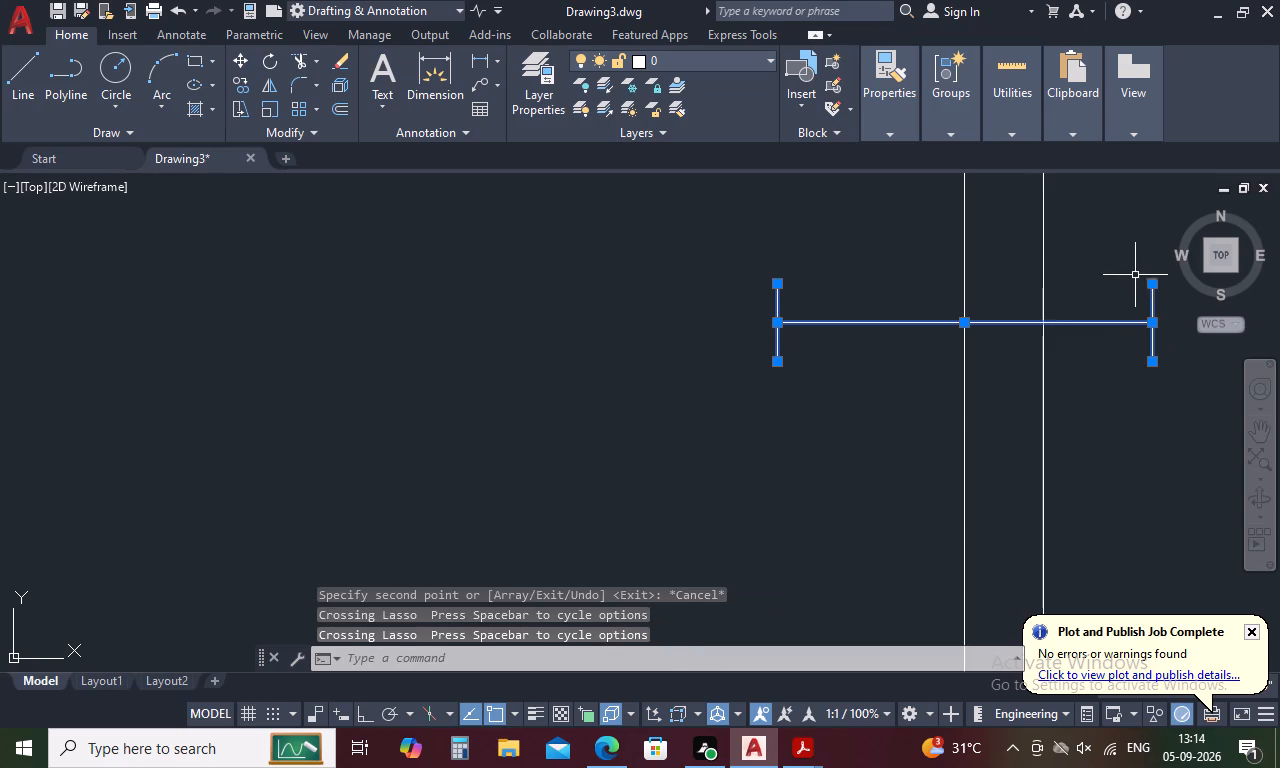
{"action": "right_click", "coordinate": [1116, 423]}
{"action": "left_click", "coordinate": [1130, 481]}
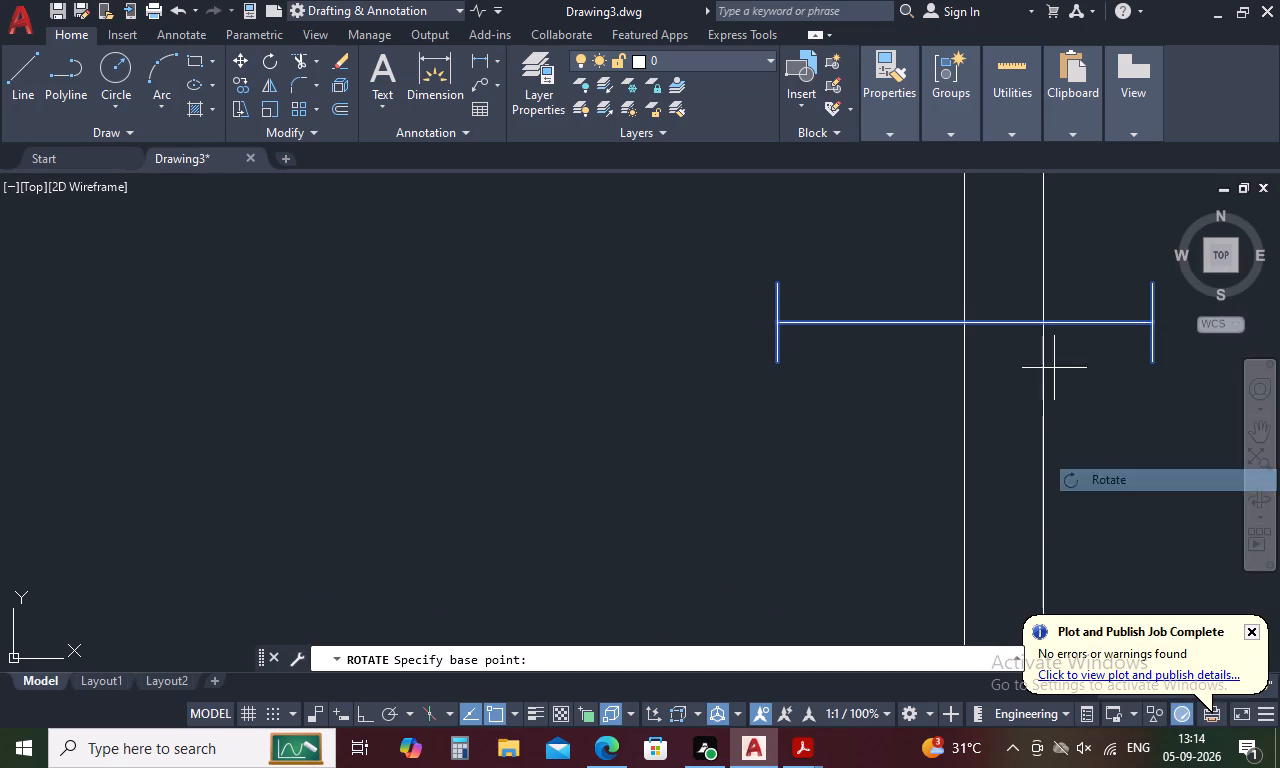
{"action": "left_click", "coordinate": [965, 282]}
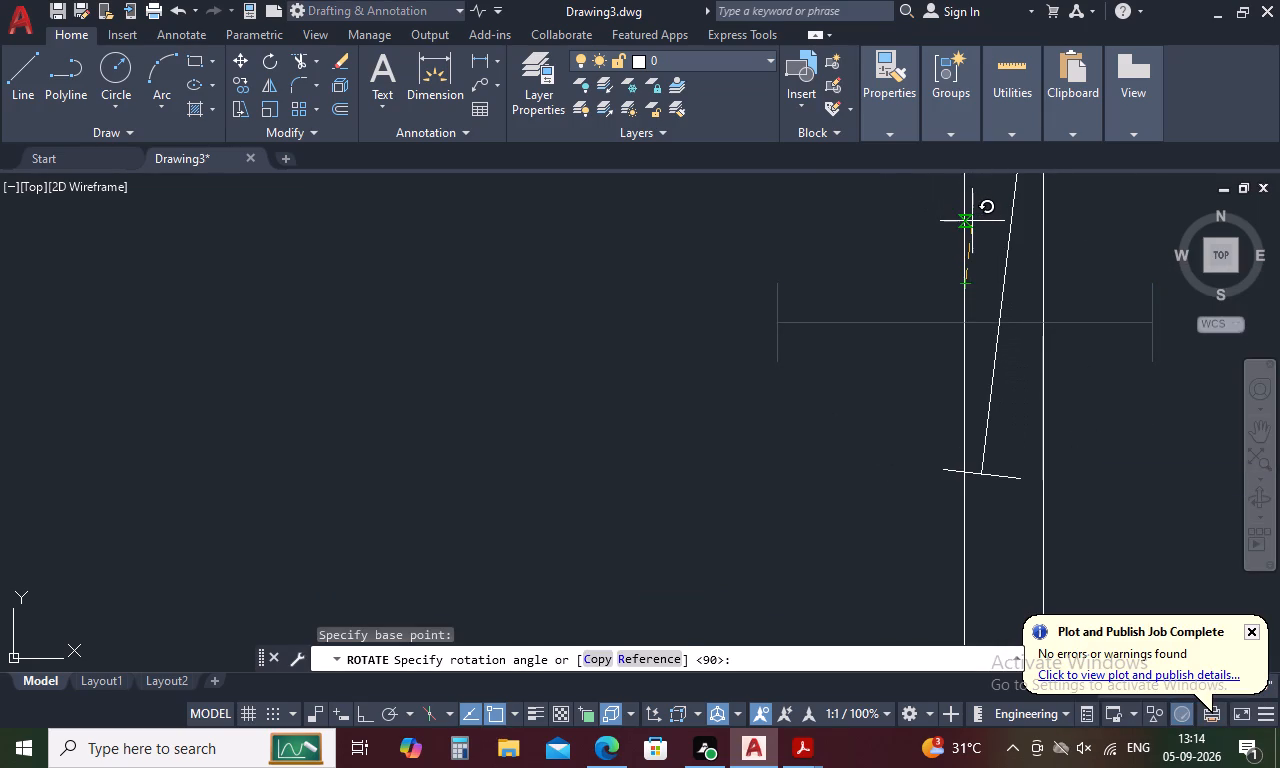
{"action": "scroll", "coordinate": [972, 221], "scroll_direction": "down", "scroll_amount": 3}
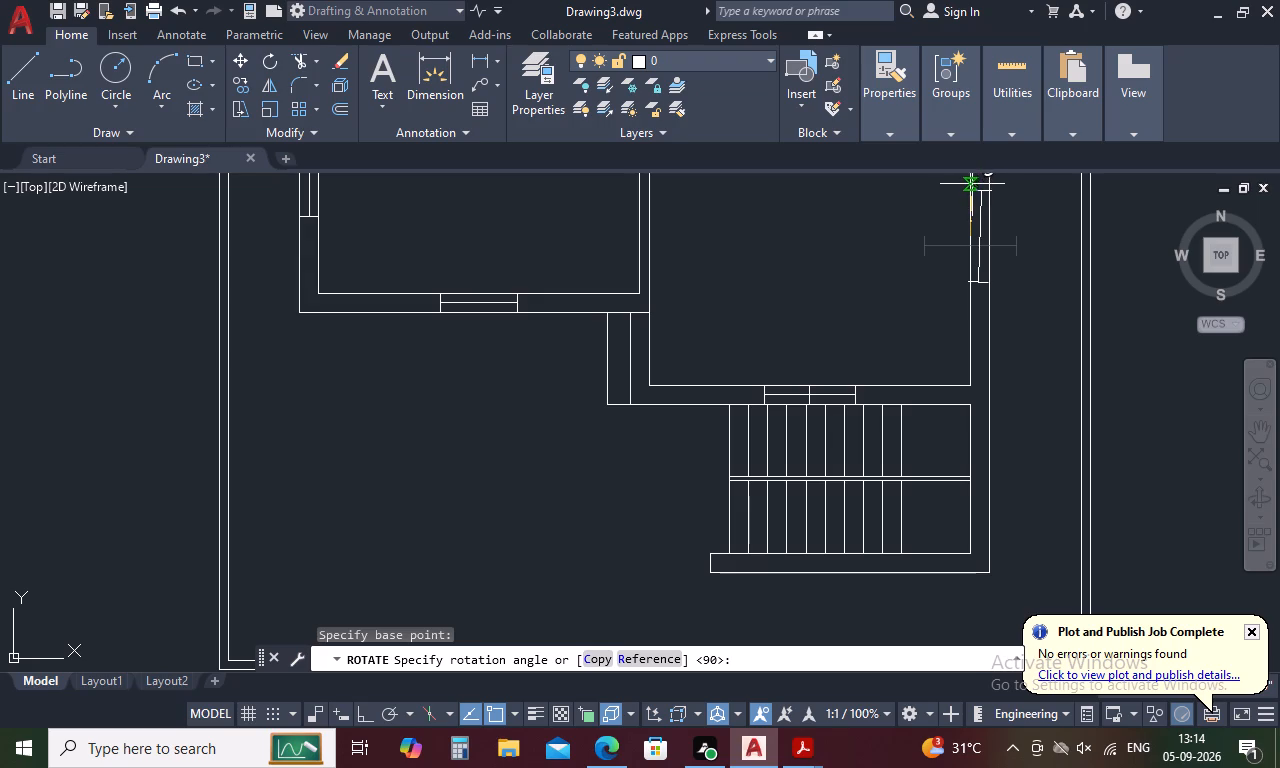
{"action": "scroll", "coordinate": [972, 173], "scroll_direction": "up", "scroll_amount": 3}
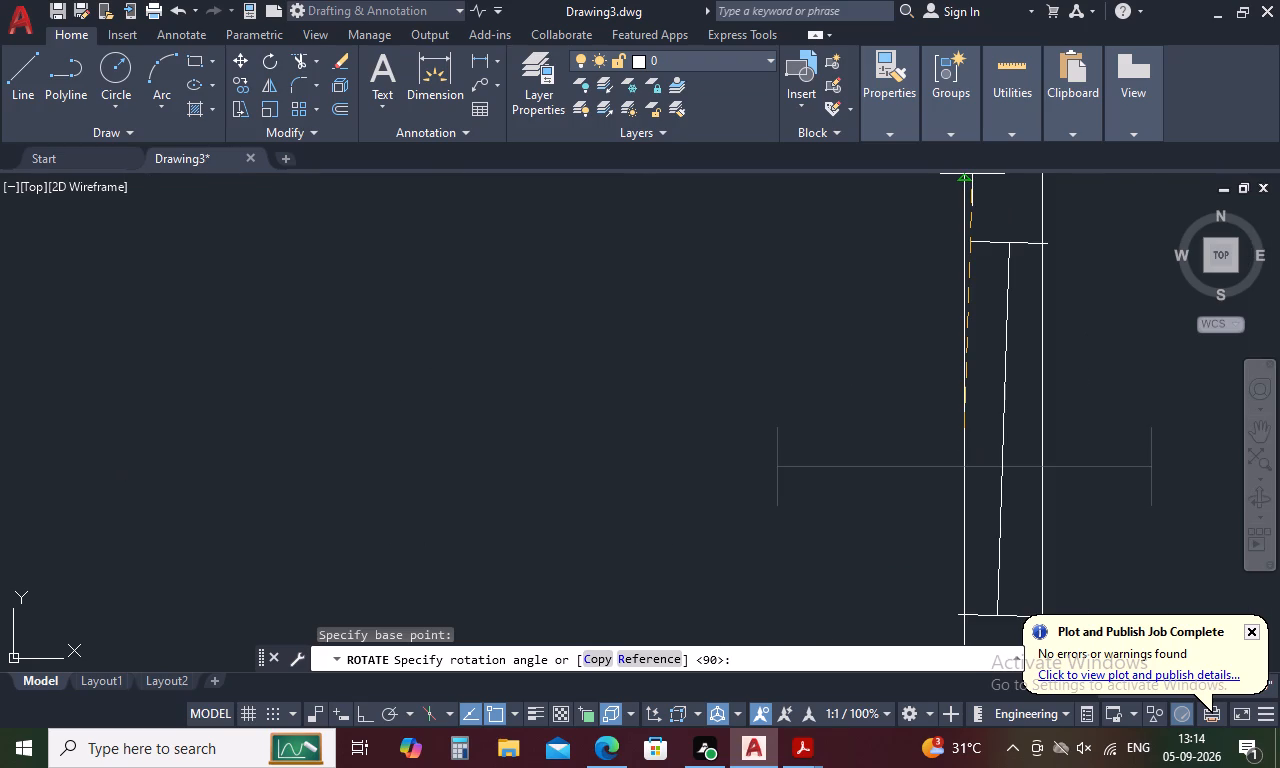
{"action": "key", "text": "F8"}
{"action": "left_click", "coordinate": [972, 173]}
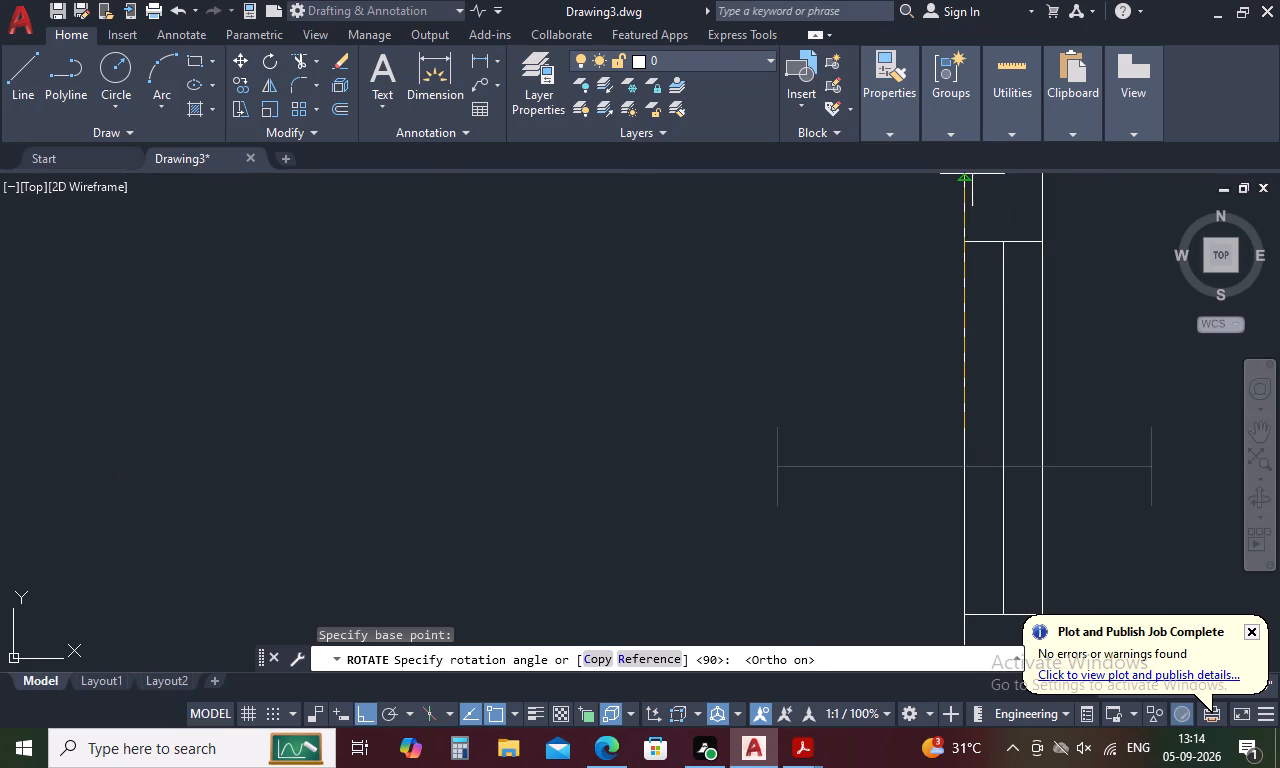
{"action": "scroll", "coordinate": [955, 292], "scroll_direction": "down", "scroll_amount": 3}
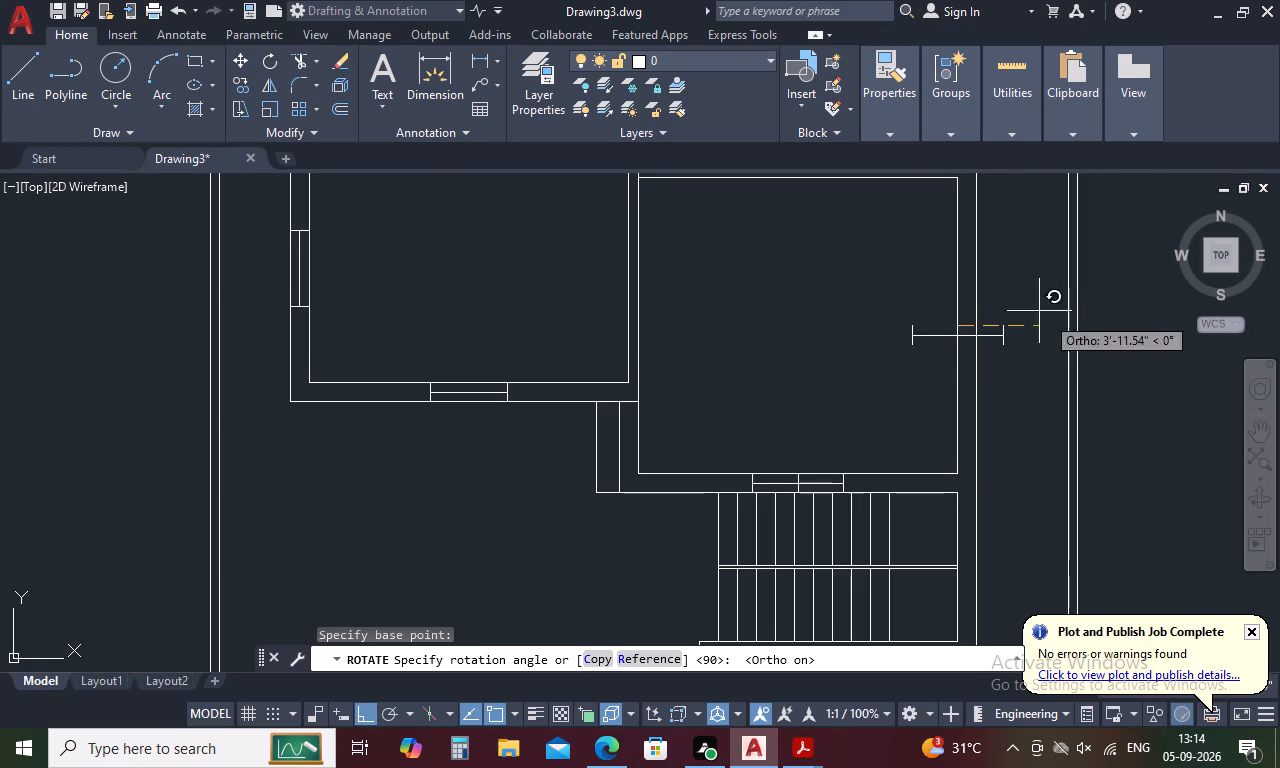
{"action": "left_click", "coordinate": [936, 253]}
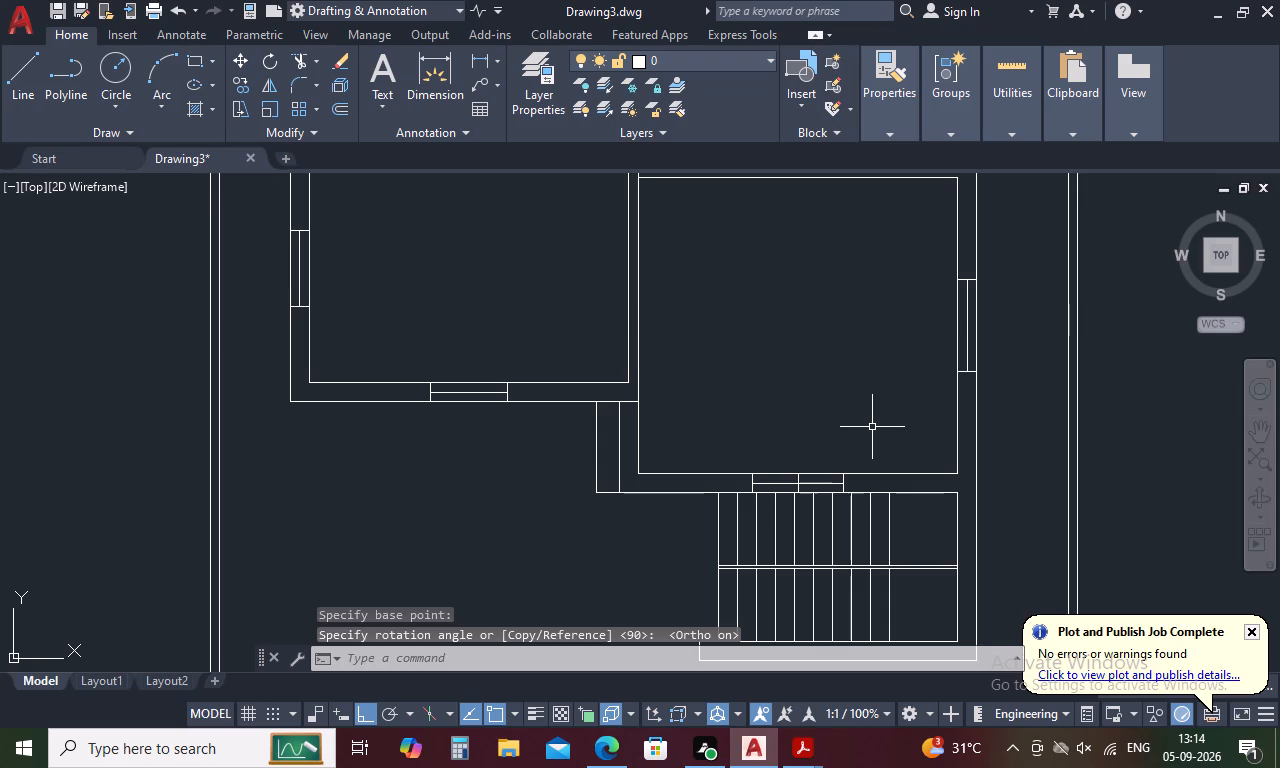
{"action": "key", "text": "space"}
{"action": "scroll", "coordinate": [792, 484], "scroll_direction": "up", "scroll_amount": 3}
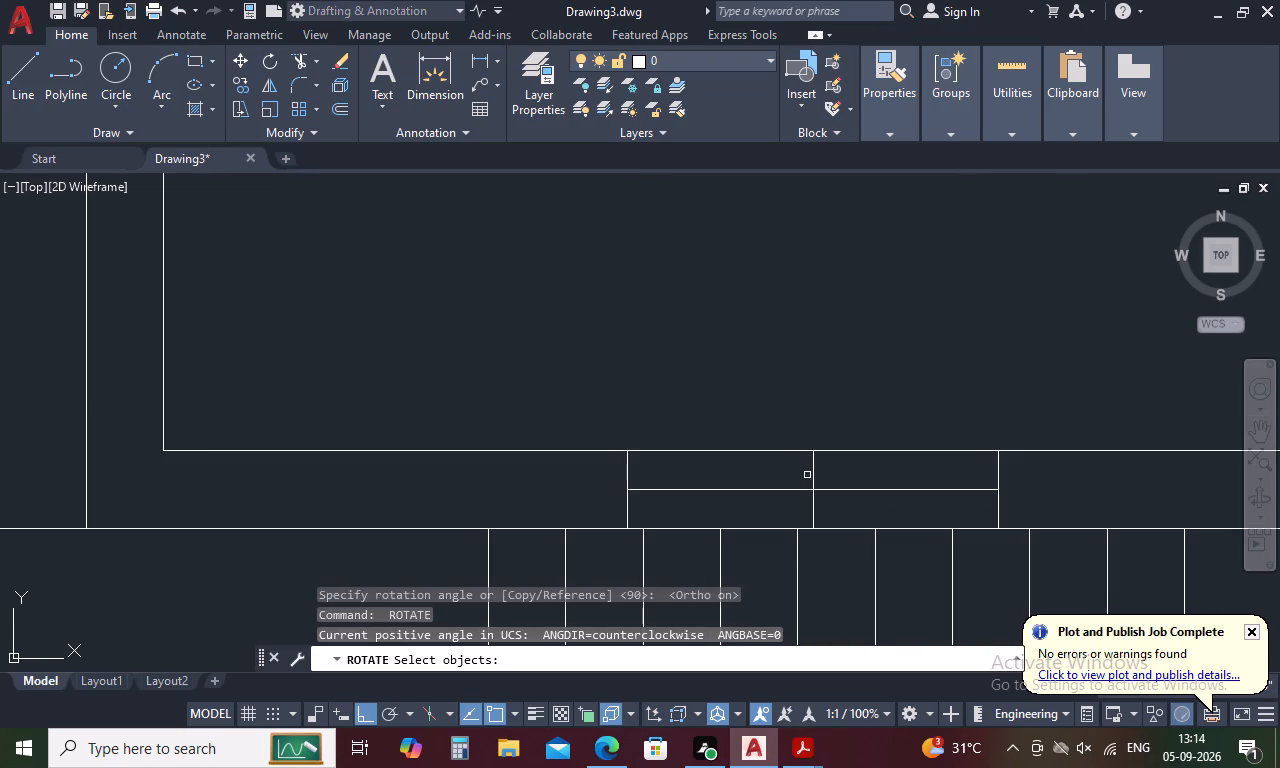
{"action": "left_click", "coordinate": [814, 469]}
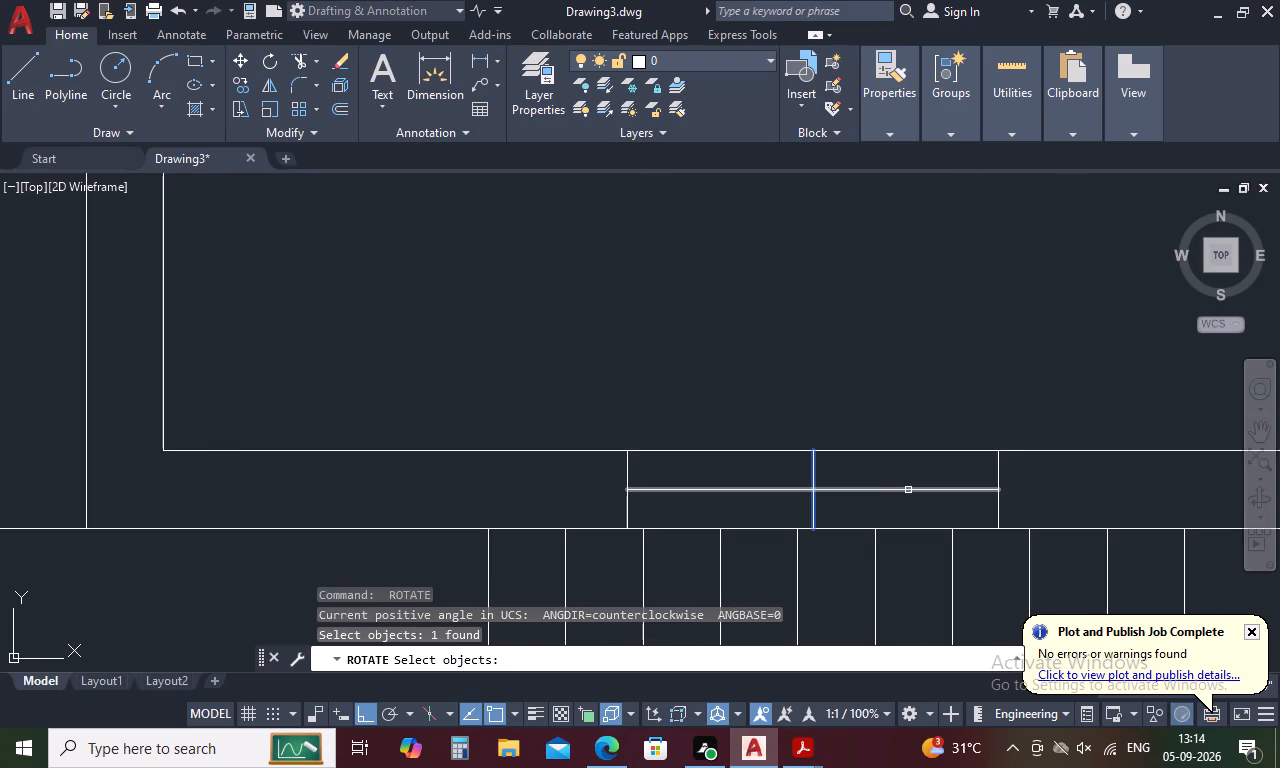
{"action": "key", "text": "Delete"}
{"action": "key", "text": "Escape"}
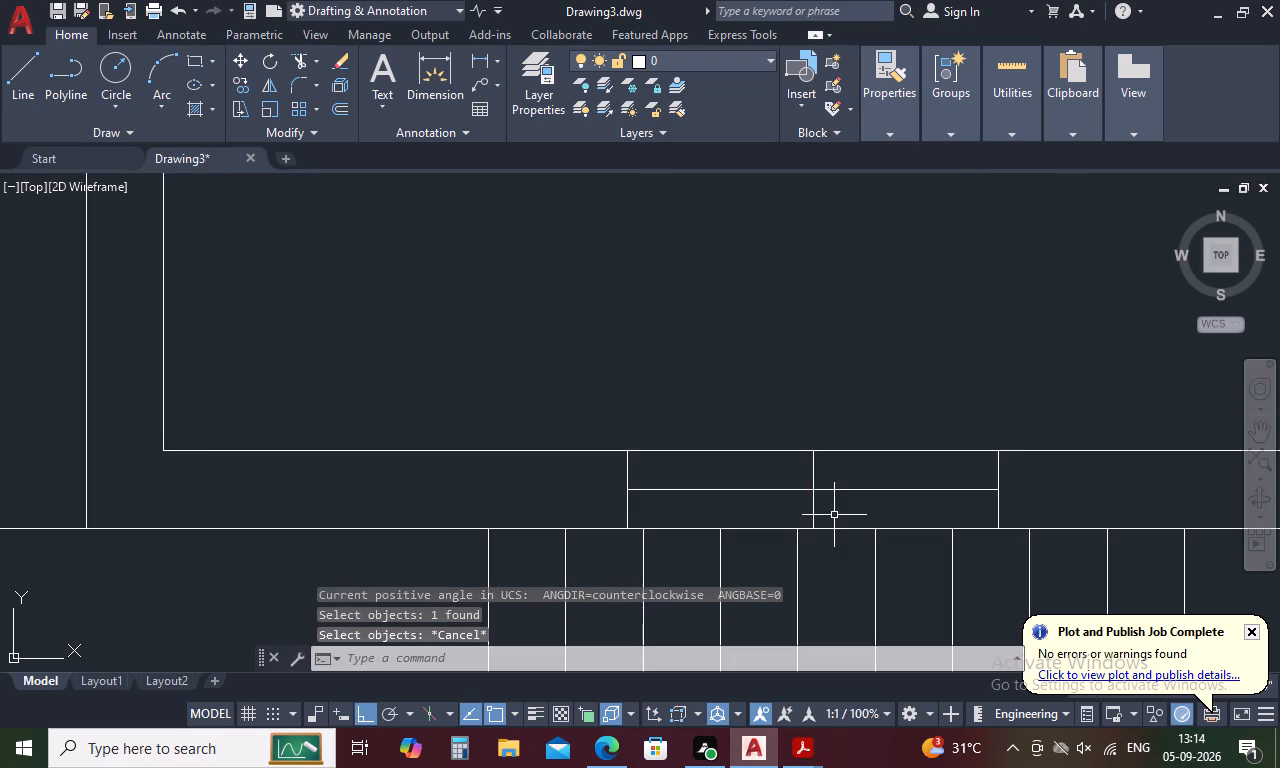
Delete the short centre cross line from the horizontal window in the wall above the staircase.
{"action": "left_click", "coordinate": [812, 511]}
{"action": "key", "text": "Delete"}
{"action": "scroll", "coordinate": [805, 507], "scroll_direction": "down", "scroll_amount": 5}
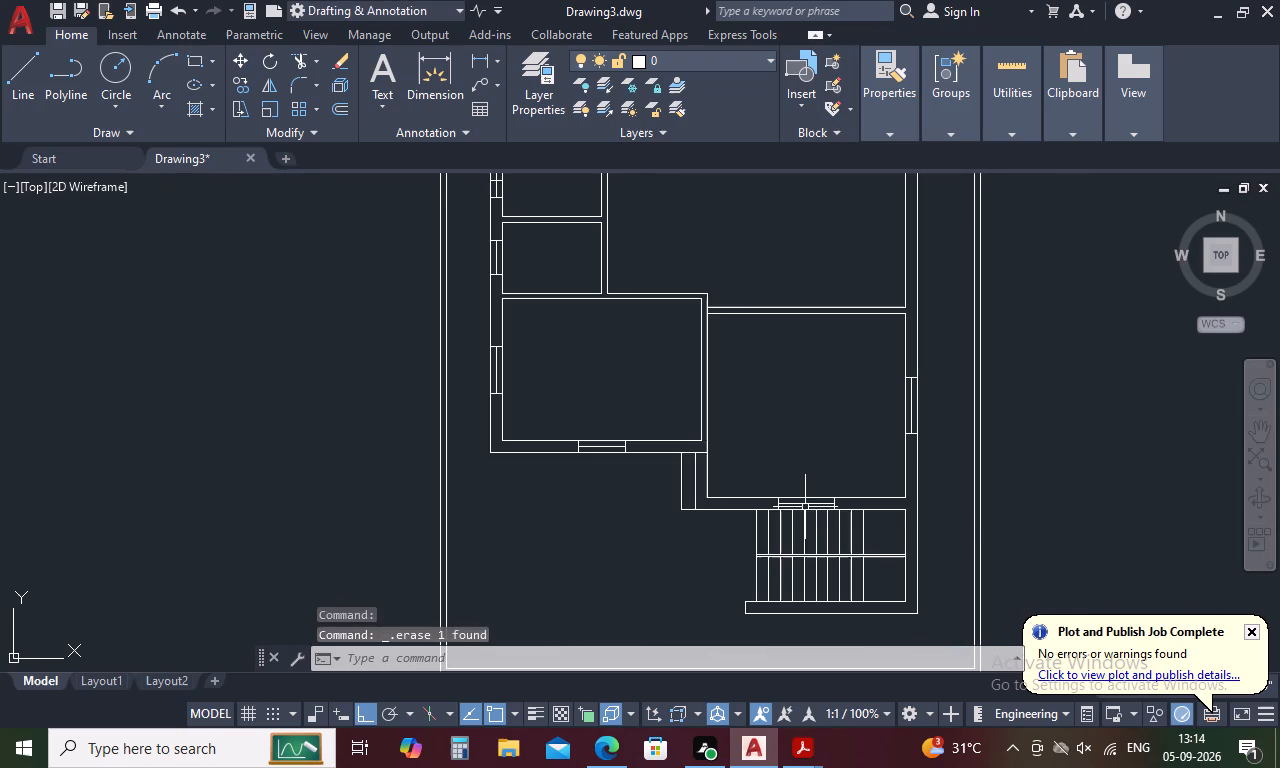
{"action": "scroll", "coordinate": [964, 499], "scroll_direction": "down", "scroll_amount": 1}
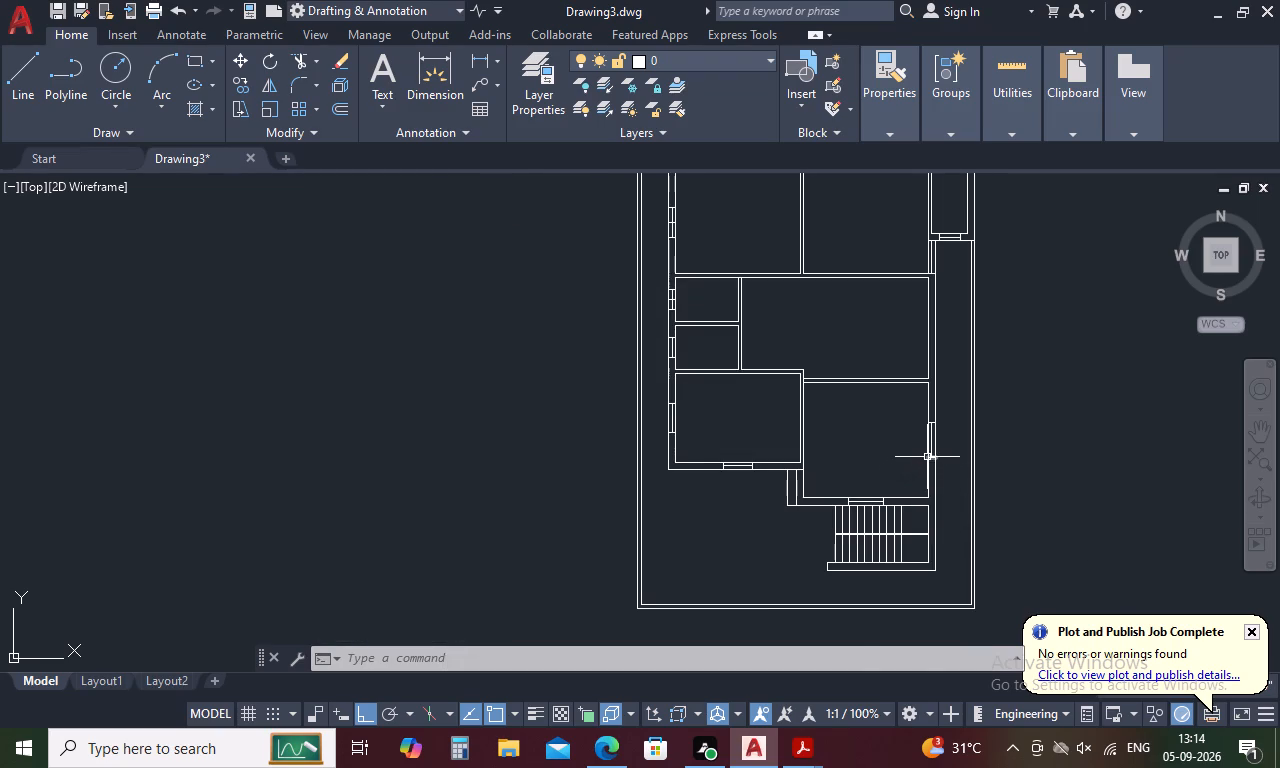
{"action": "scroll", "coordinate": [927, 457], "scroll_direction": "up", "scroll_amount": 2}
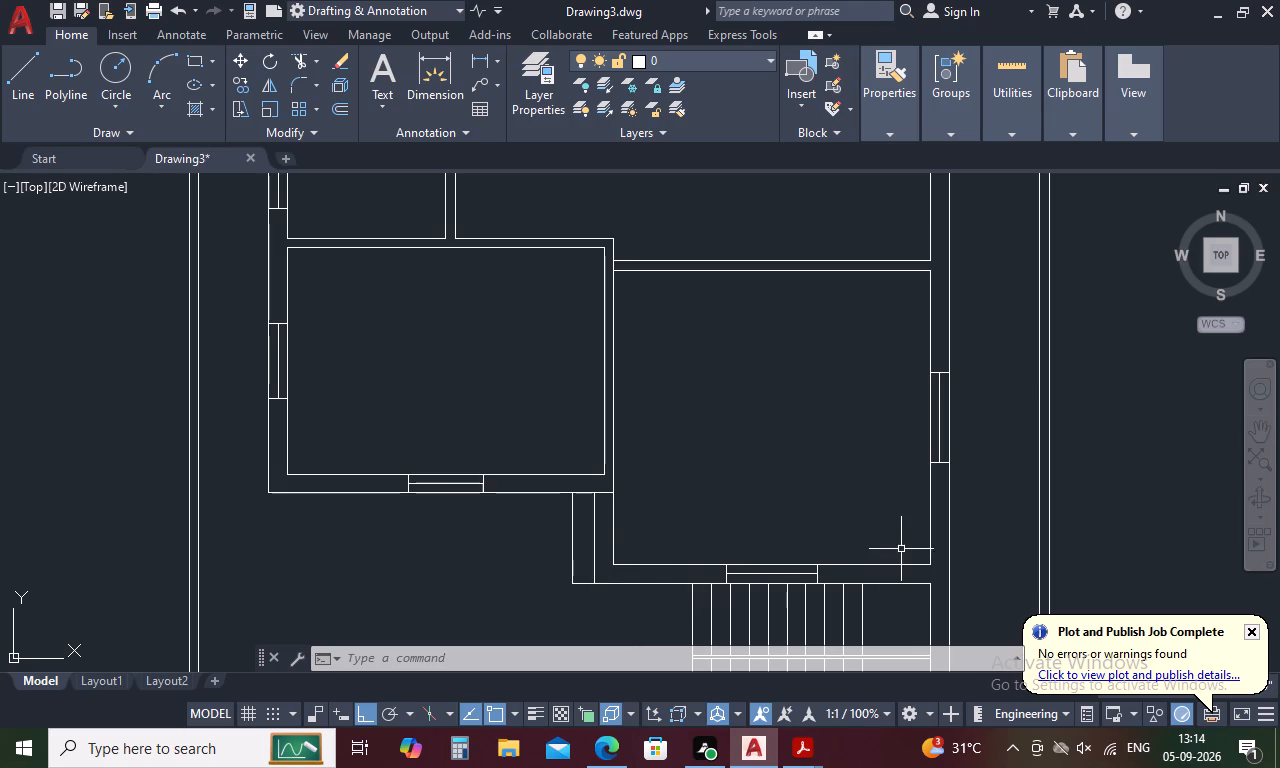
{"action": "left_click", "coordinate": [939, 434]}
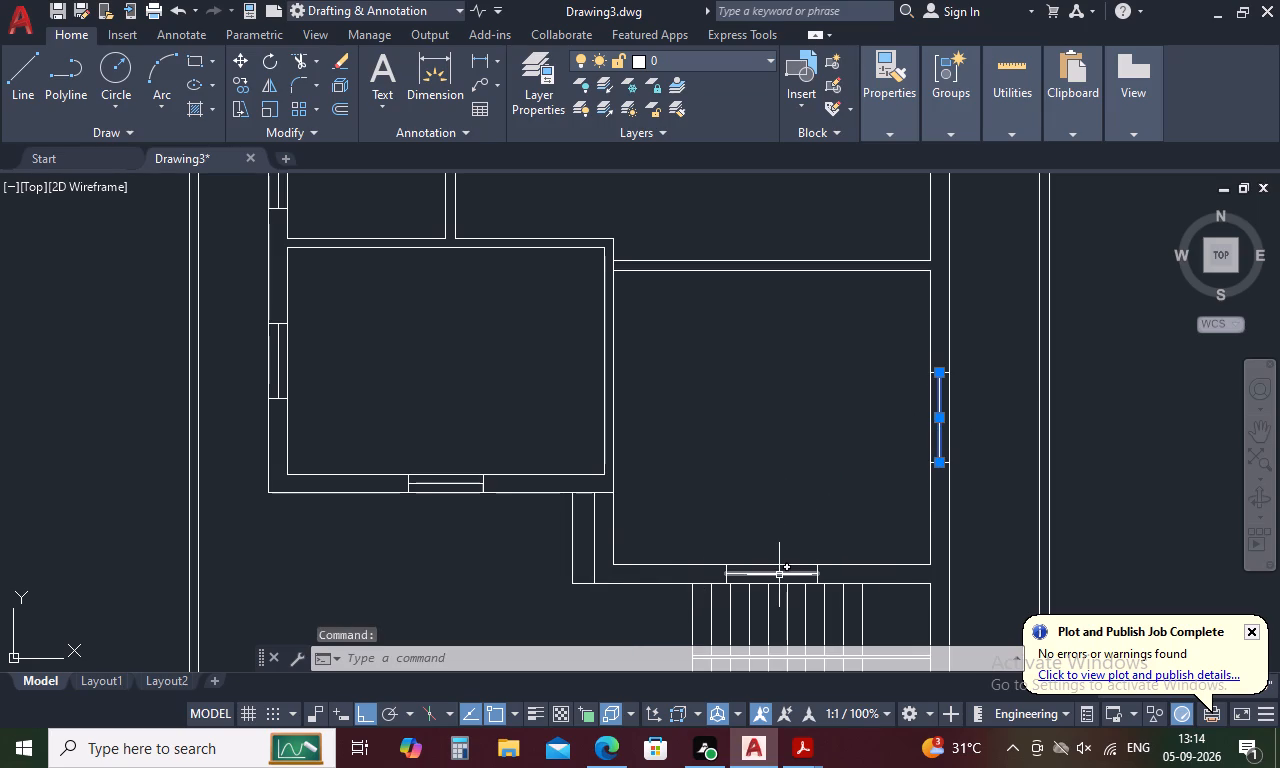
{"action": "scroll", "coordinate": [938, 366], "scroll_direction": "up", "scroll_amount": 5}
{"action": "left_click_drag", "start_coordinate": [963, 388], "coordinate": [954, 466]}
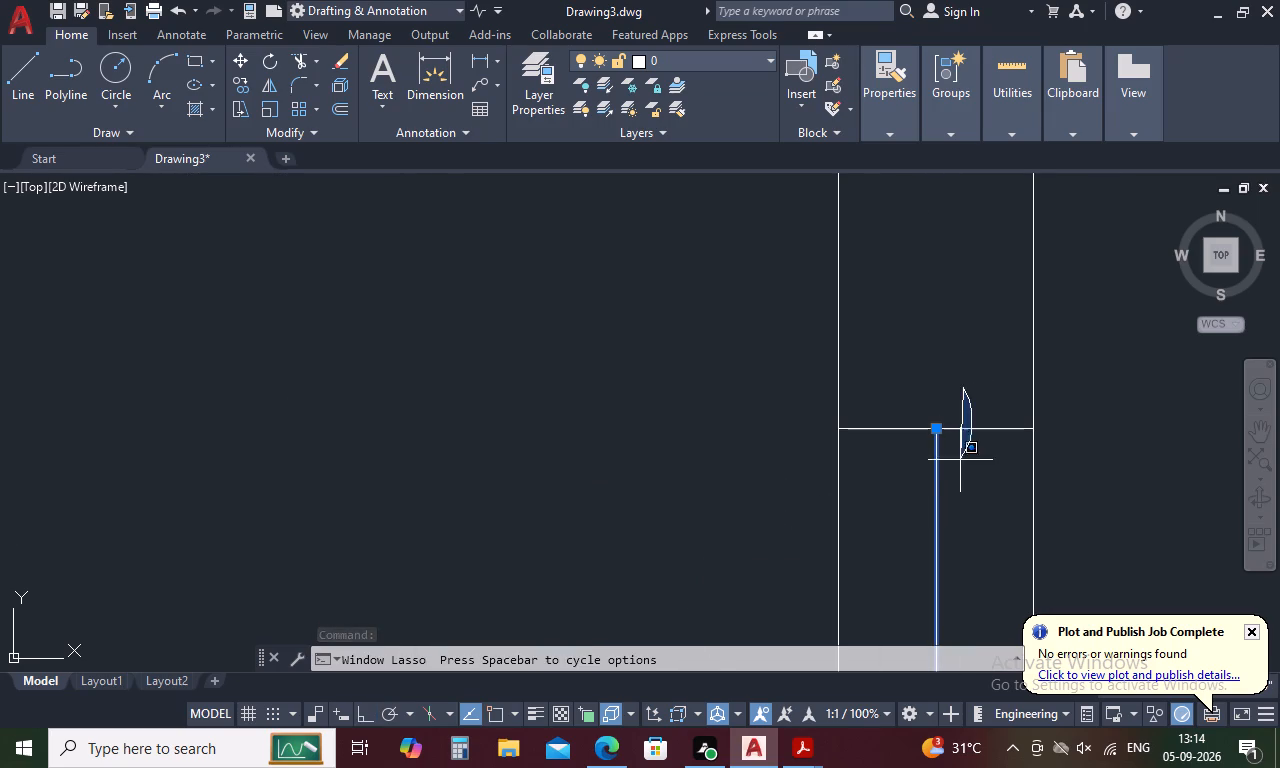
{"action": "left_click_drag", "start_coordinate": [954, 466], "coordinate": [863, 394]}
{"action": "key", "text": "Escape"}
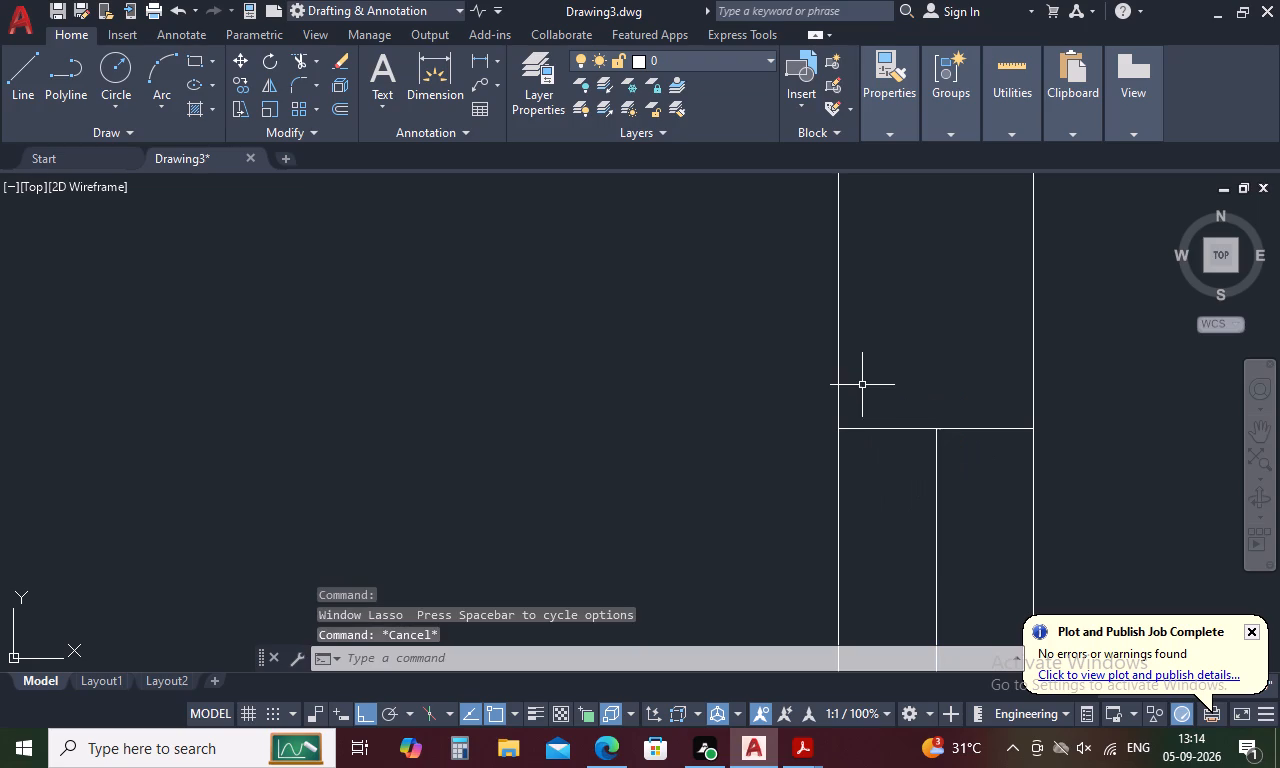
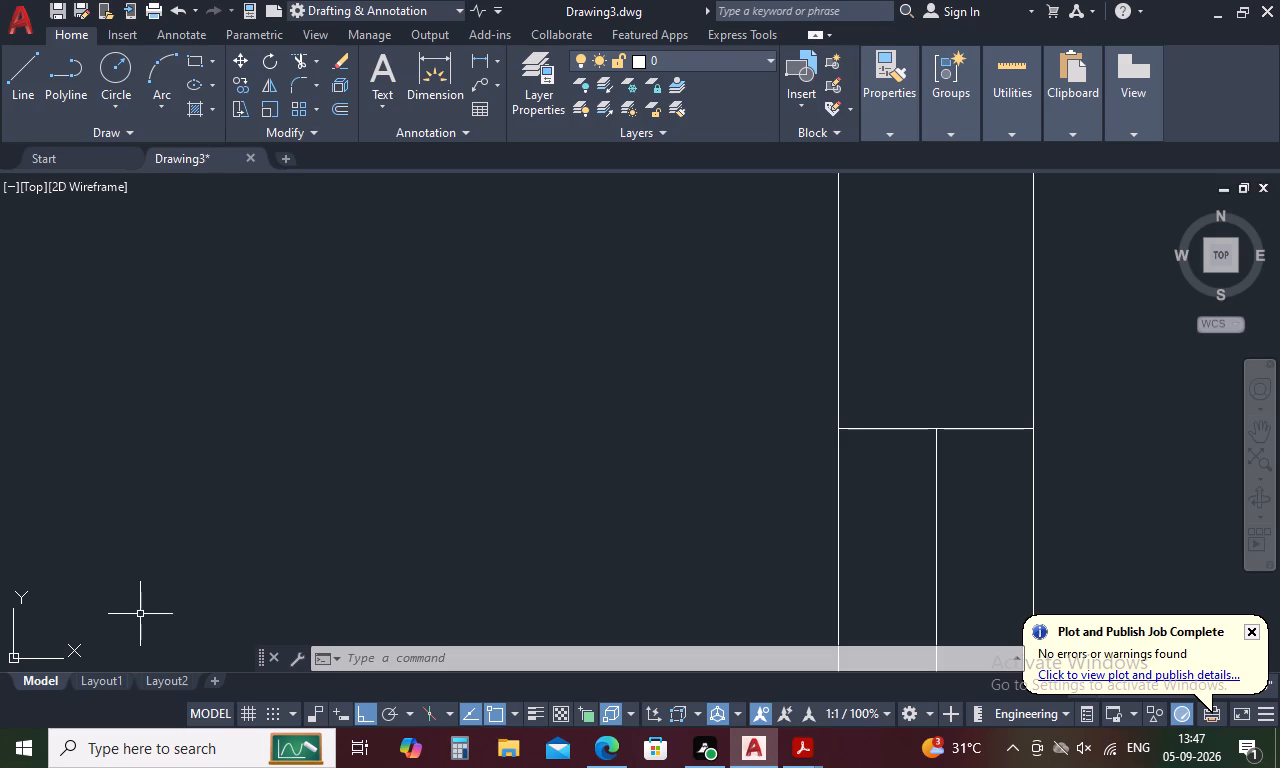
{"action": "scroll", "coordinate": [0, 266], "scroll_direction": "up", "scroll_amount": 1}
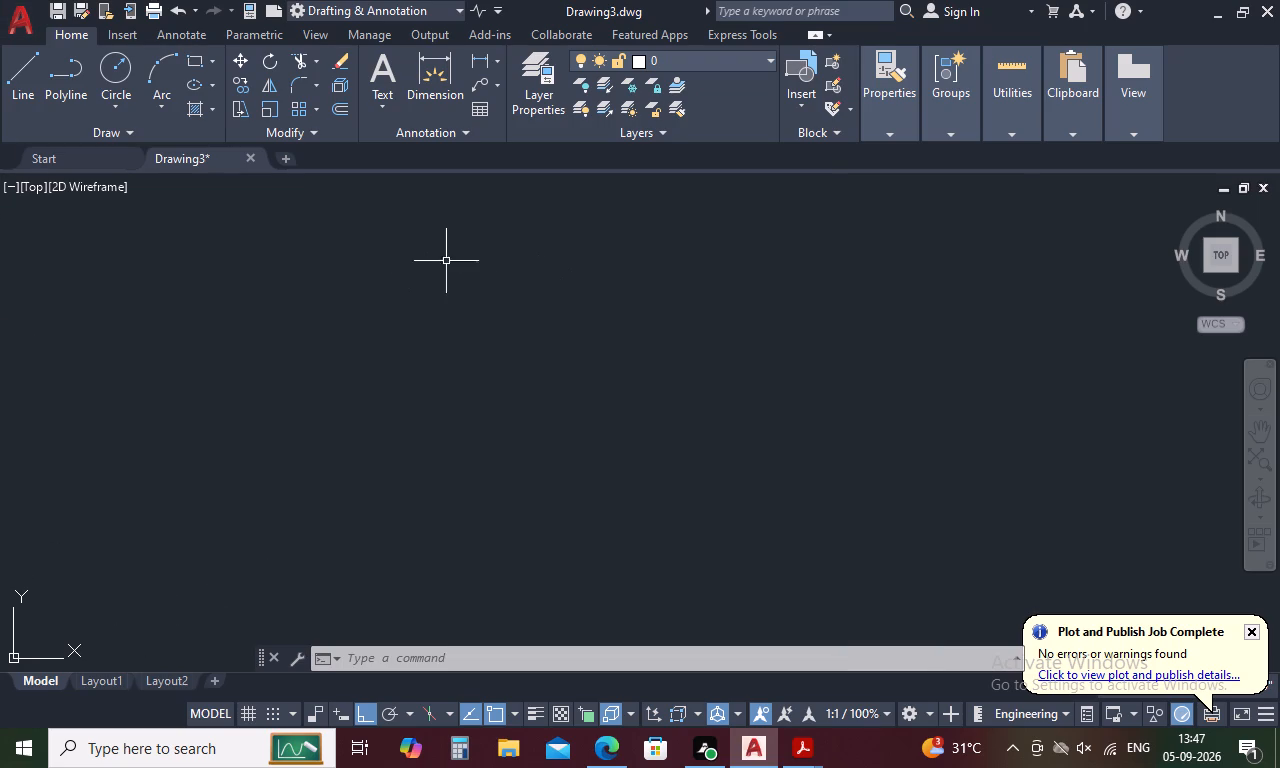
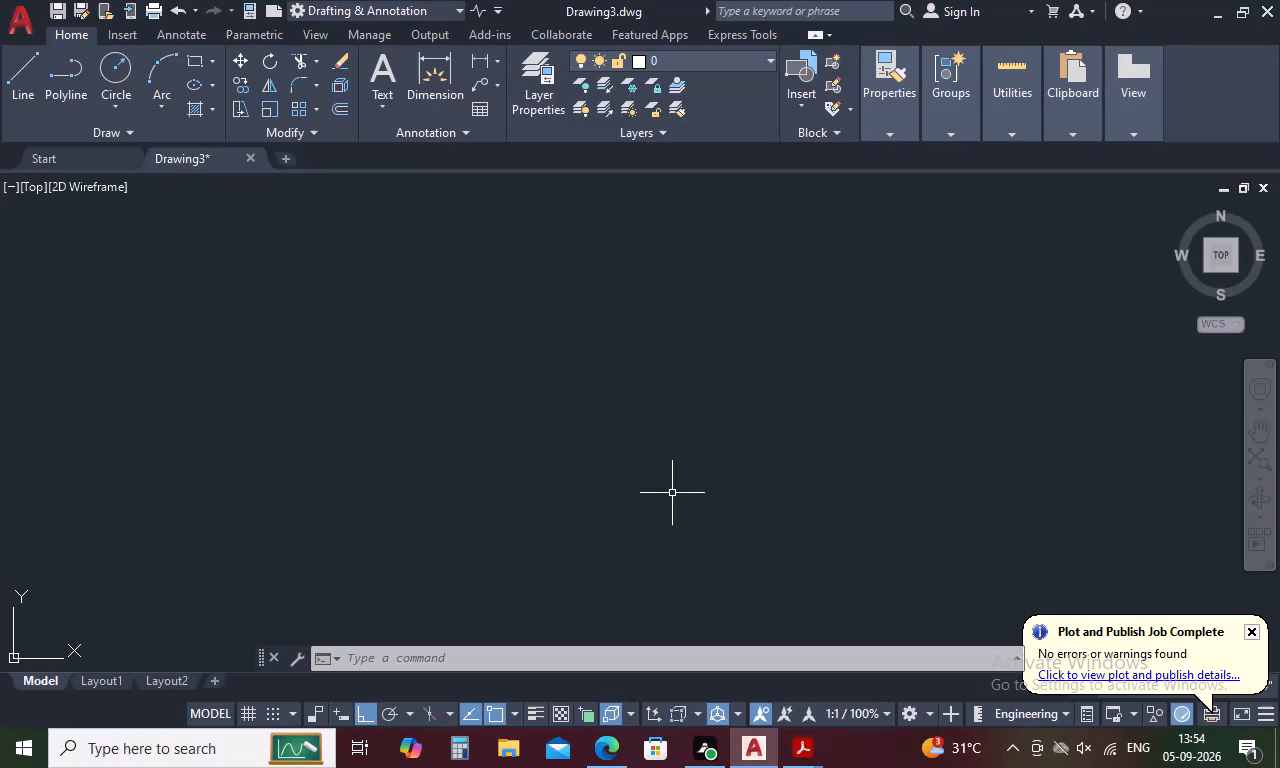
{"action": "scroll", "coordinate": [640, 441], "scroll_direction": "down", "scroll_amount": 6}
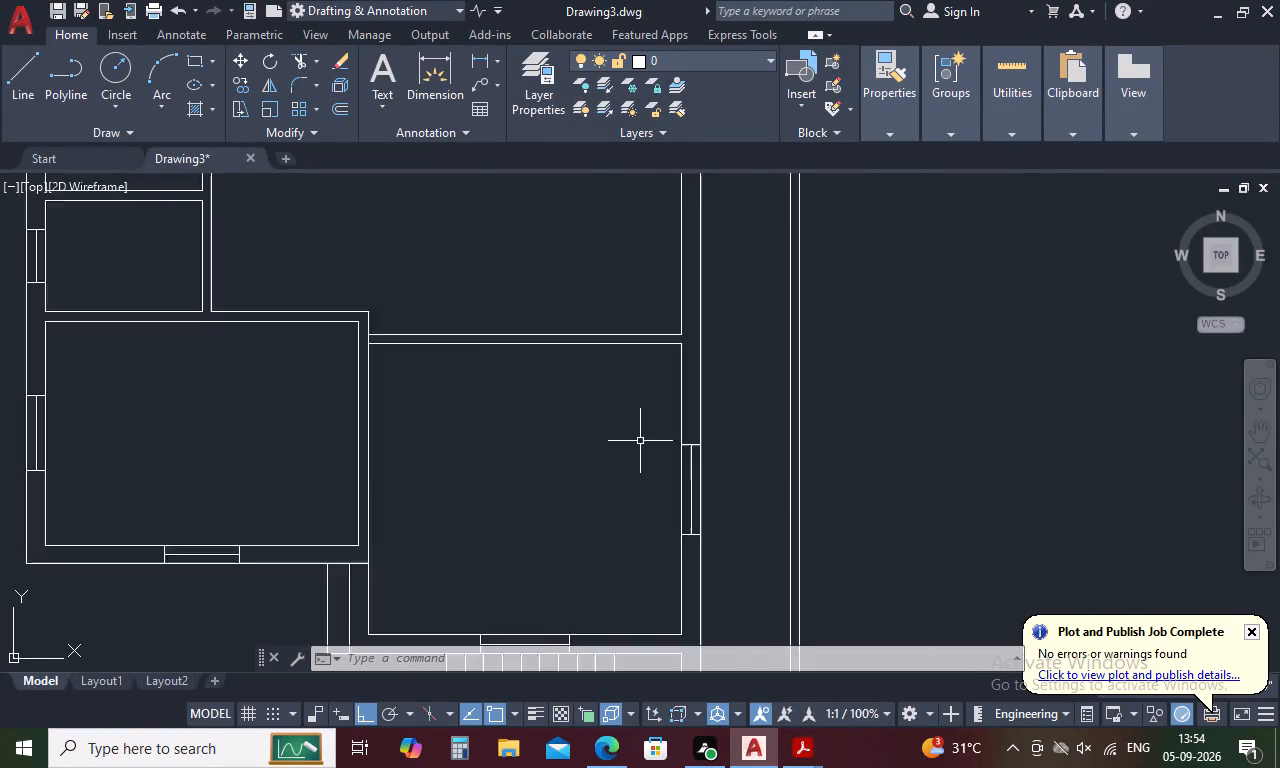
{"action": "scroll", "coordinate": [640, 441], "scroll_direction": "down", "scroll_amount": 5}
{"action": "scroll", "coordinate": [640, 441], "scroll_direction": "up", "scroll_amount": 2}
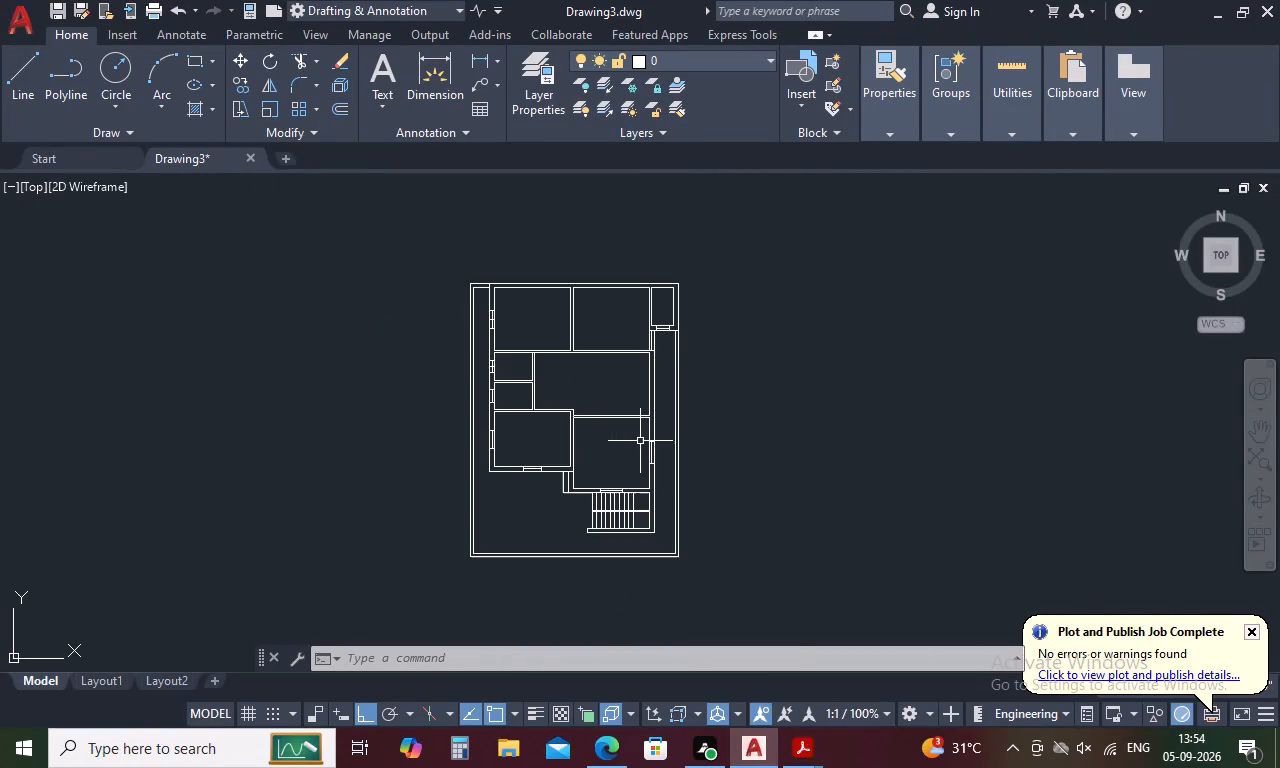
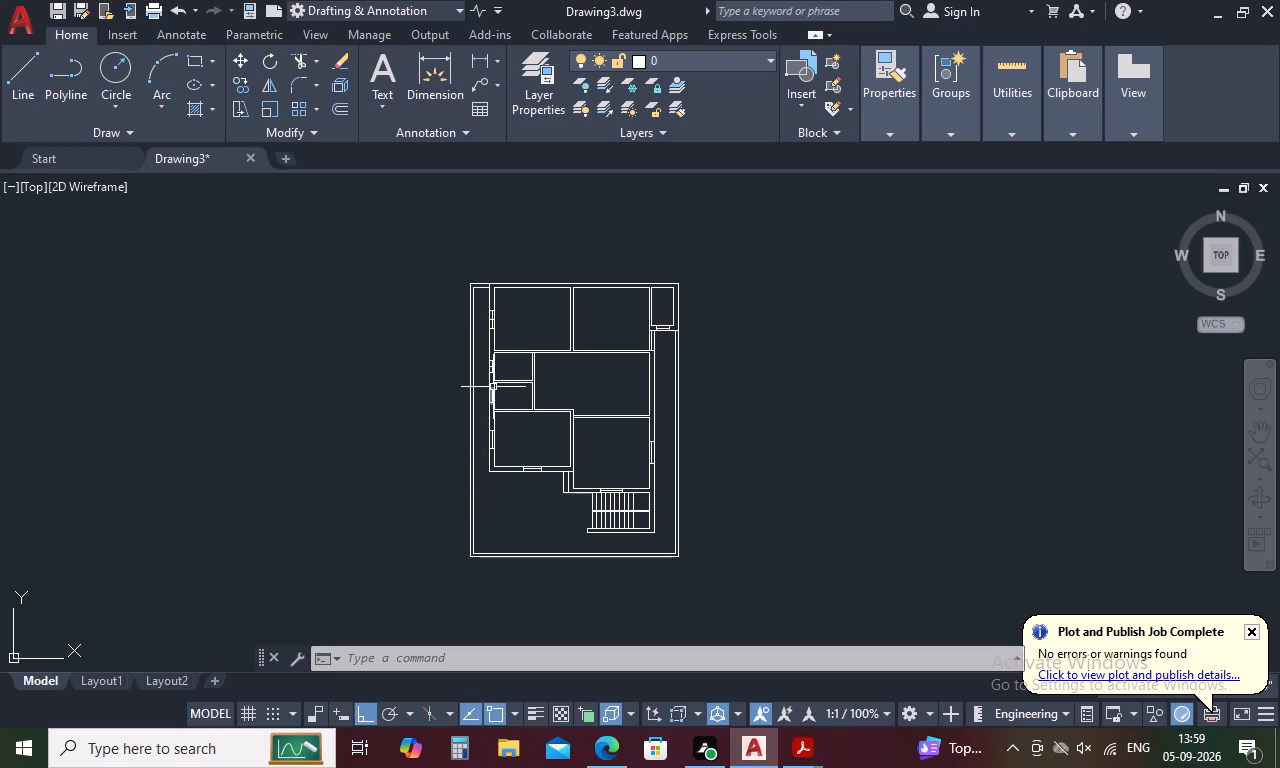
Copy the window on the east wall of the room above the staircase to the staircase's east wall, centred between the two flights.
{"action": "scroll", "coordinate": [599, 499], "scroll_direction": "up", "scroll_amount": 5}
{"action": "scroll", "coordinate": [599, 499], "scroll_direction": "down", "scroll_amount": 3}
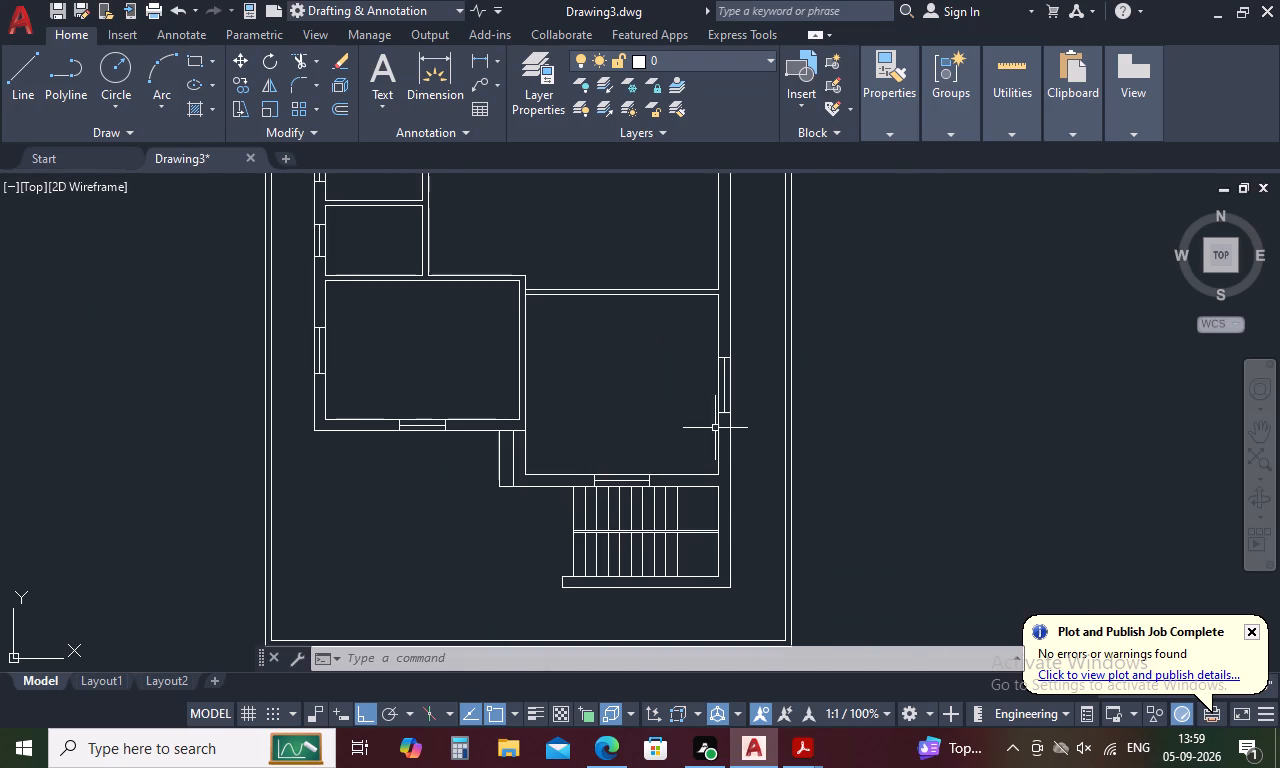
{"action": "scroll", "coordinate": [711, 371], "scroll_direction": "up", "scroll_amount": 4}
{"action": "left_click_drag", "start_coordinate": [825, 341], "coordinate": [779, 407]}
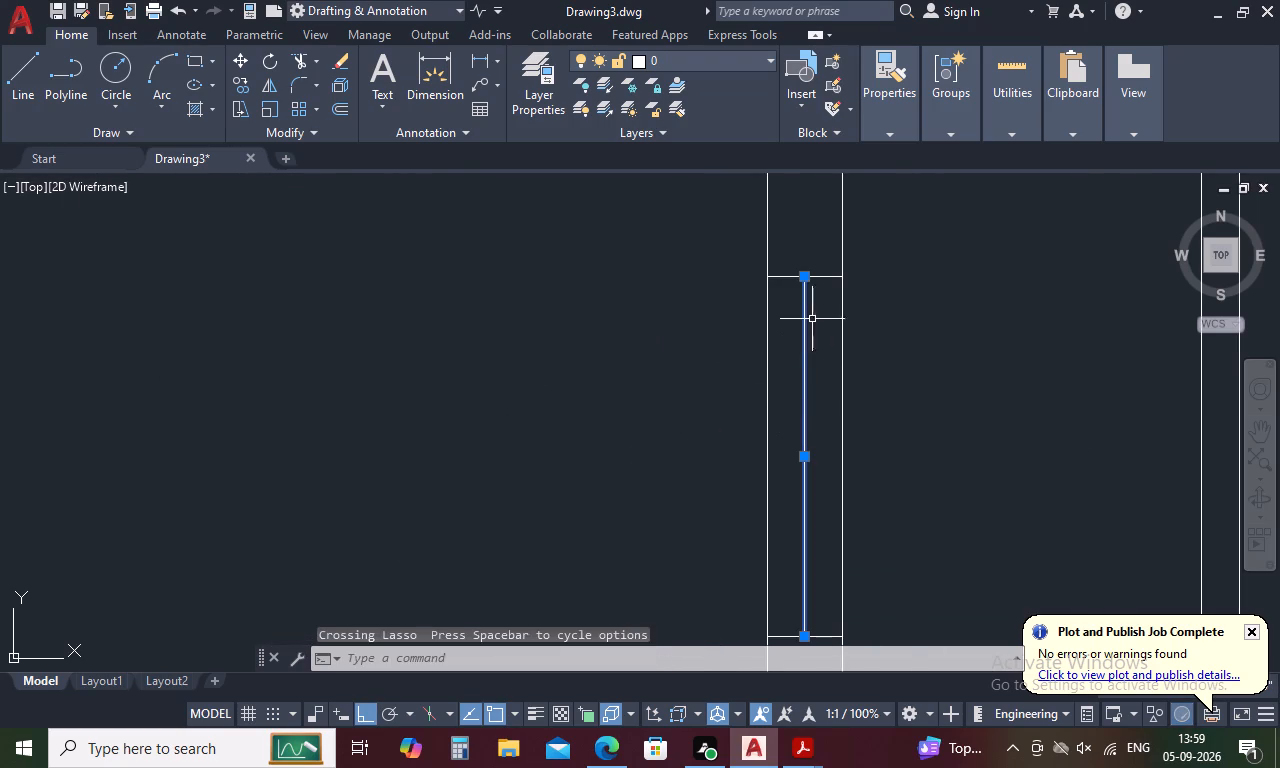
{"action": "left_click_drag", "start_coordinate": [820, 260], "coordinate": [818, 316]}
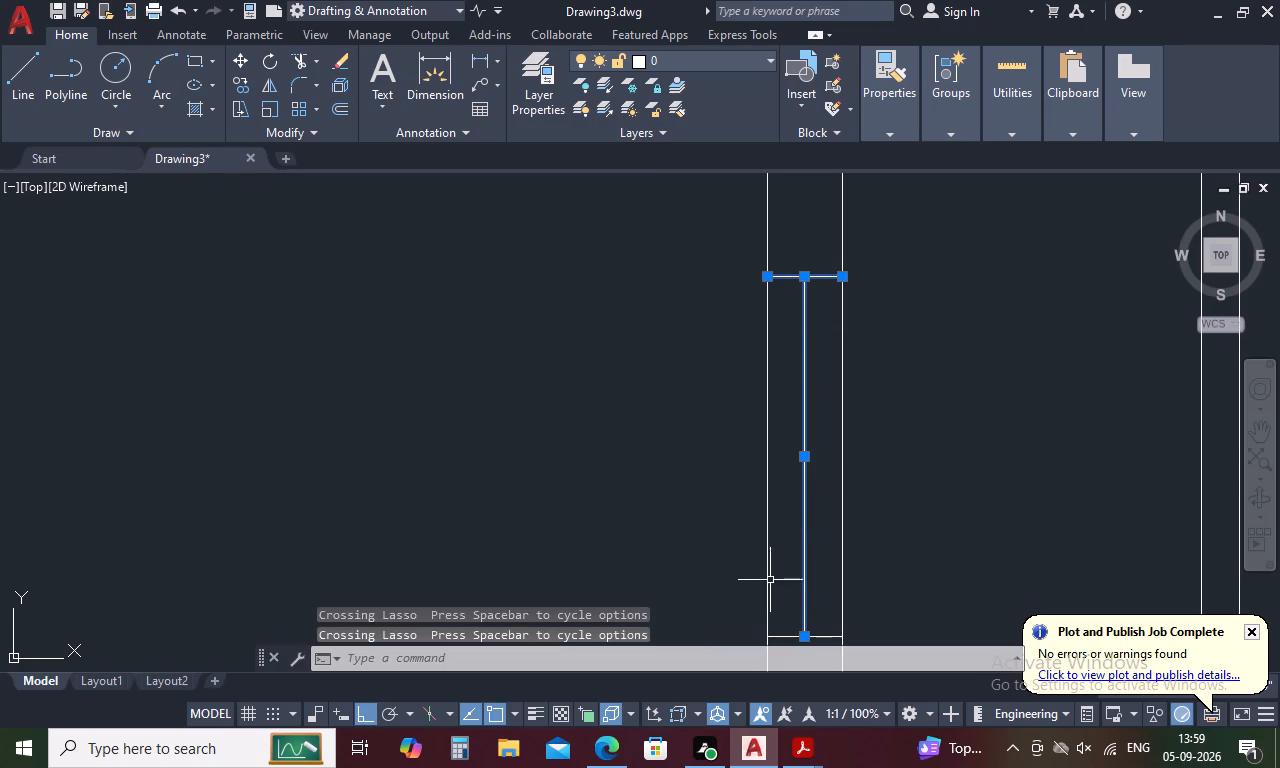
{"action": "scroll", "coordinate": [770, 578], "scroll_direction": "down", "scroll_amount": 2}
{"action": "scroll", "coordinate": [765, 609], "scroll_direction": "up", "scroll_amount": 4}
{"action": "left_click_drag", "start_coordinate": [816, 517], "coordinate": [797, 635]}
{"action": "scroll", "coordinate": [785, 608], "scroll_direction": "down", "scroll_amount": 5}
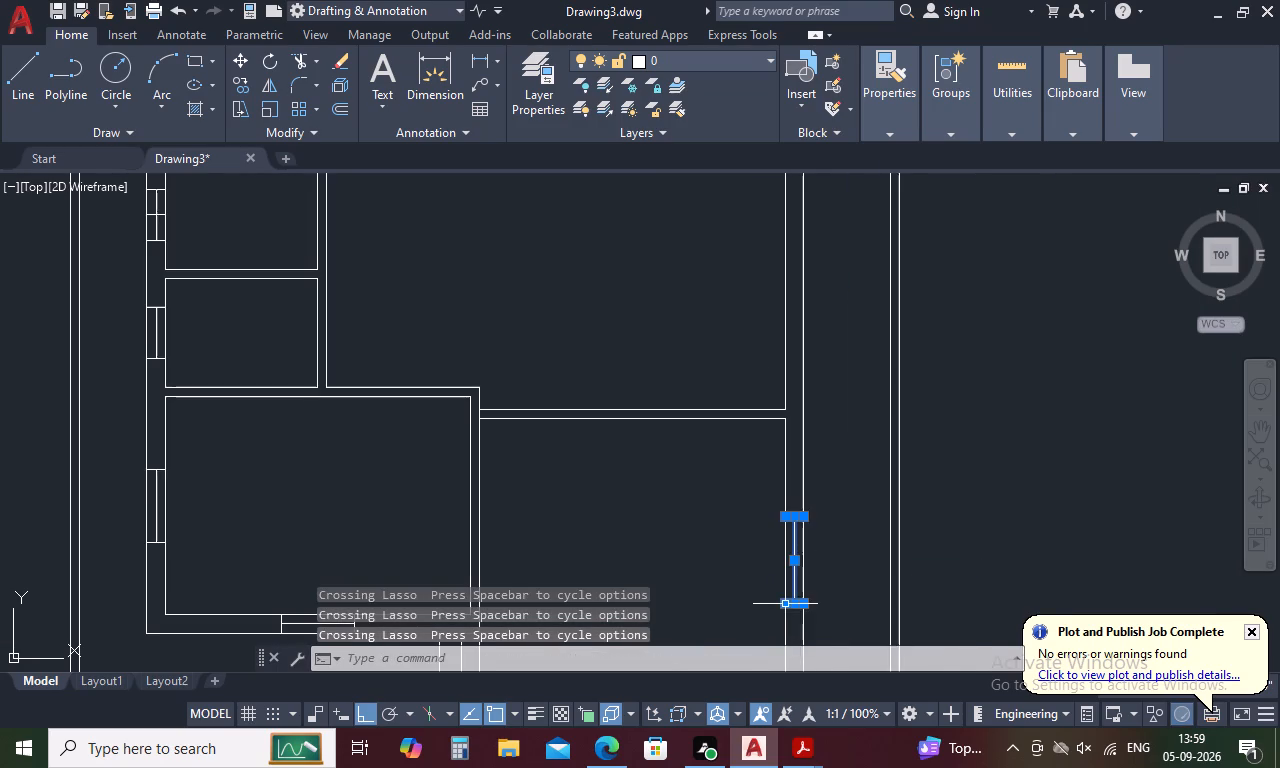
{"action": "right_click", "coordinate": [807, 491]}
{"action": "left_click", "coordinate": [892, 205]}
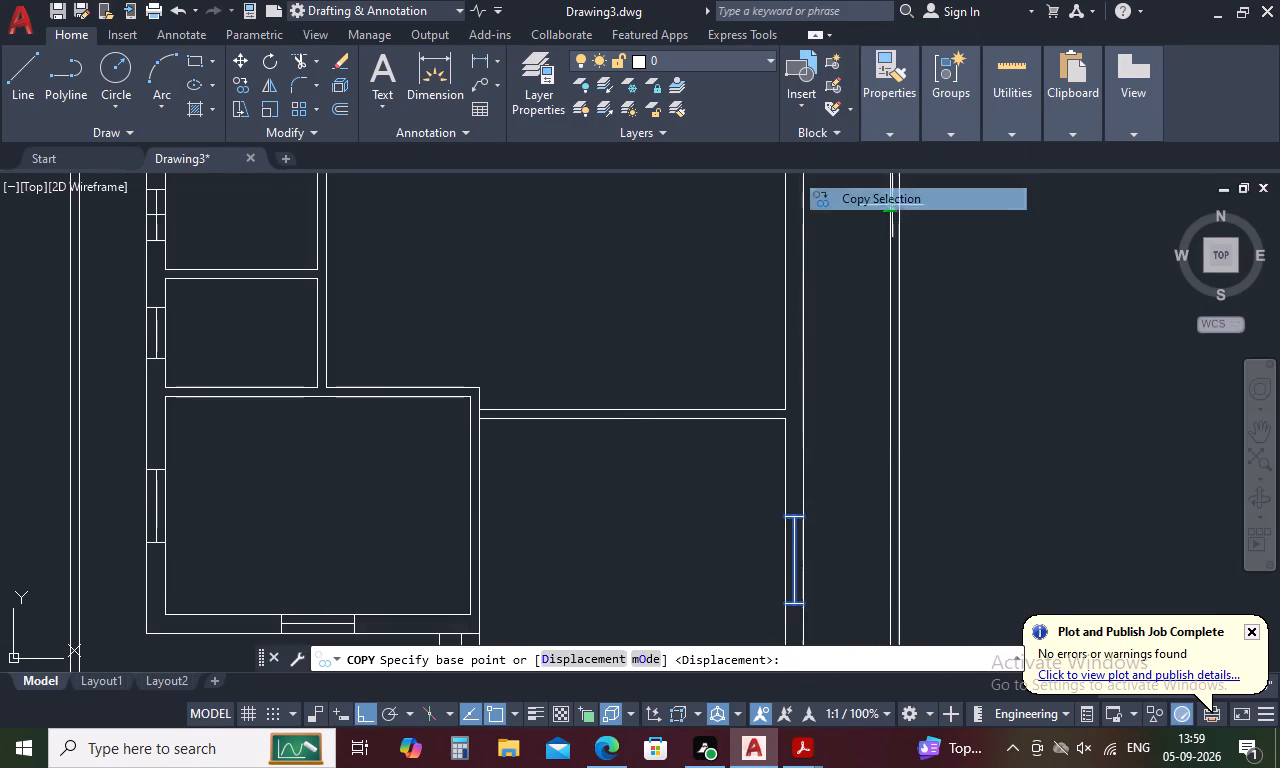
{"action": "scroll", "coordinate": [813, 339], "scroll_direction": "down", "scroll_amount": 3}
{"action": "scroll", "coordinate": [800, 397], "scroll_direction": "up", "scroll_amount": 1}
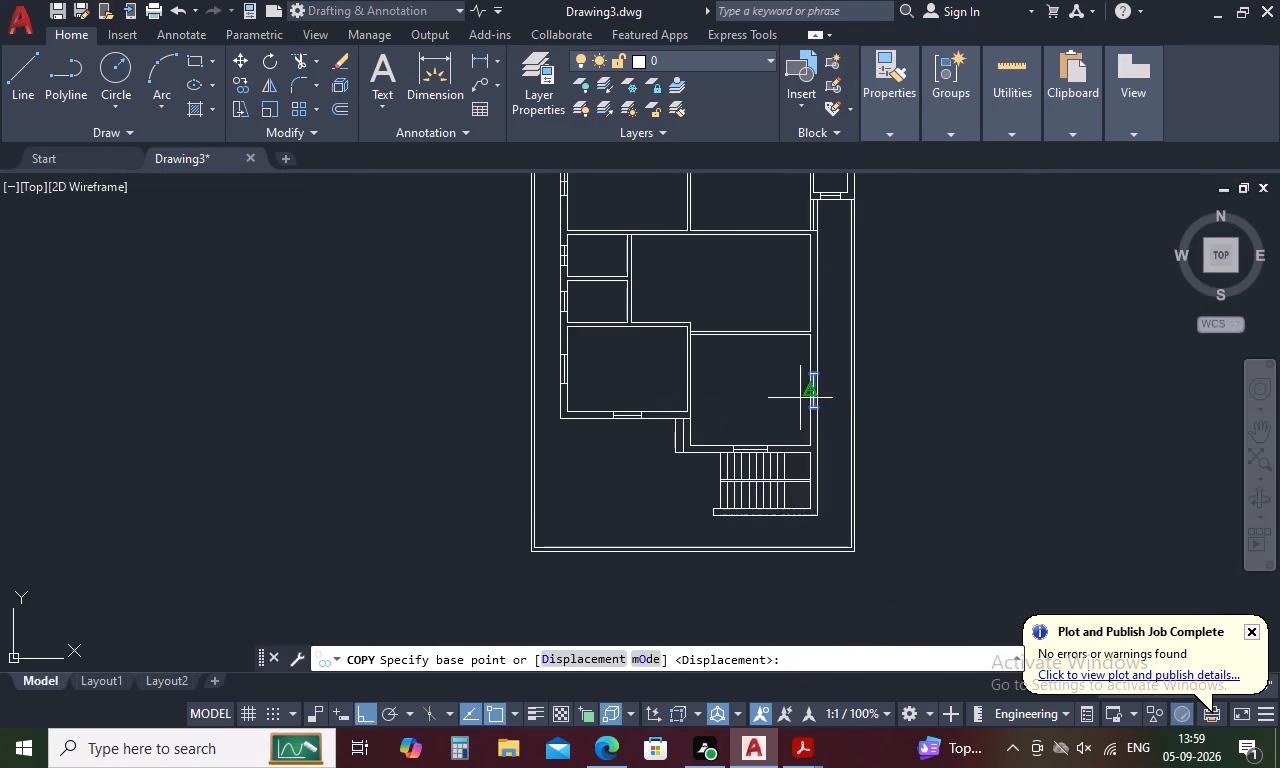
{"action": "scroll", "coordinate": [807, 396], "scroll_direction": "up", "scroll_amount": 5}
{"action": "scroll", "coordinate": [856, 418], "scroll_direction": "down", "scroll_amount": 2}
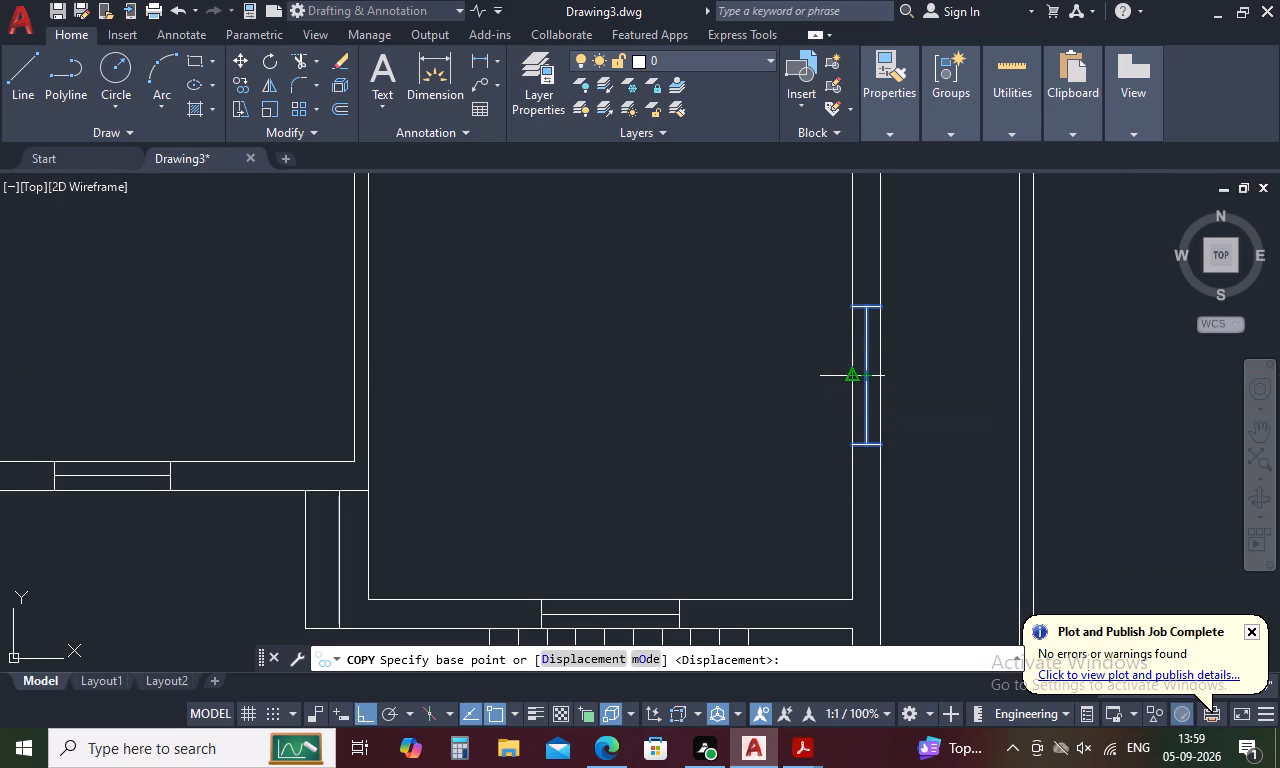
{"action": "left_click", "coordinate": [851, 376]}
{"action": "scroll", "coordinate": [851, 375], "scroll_direction": "down", "scroll_amount": 4}
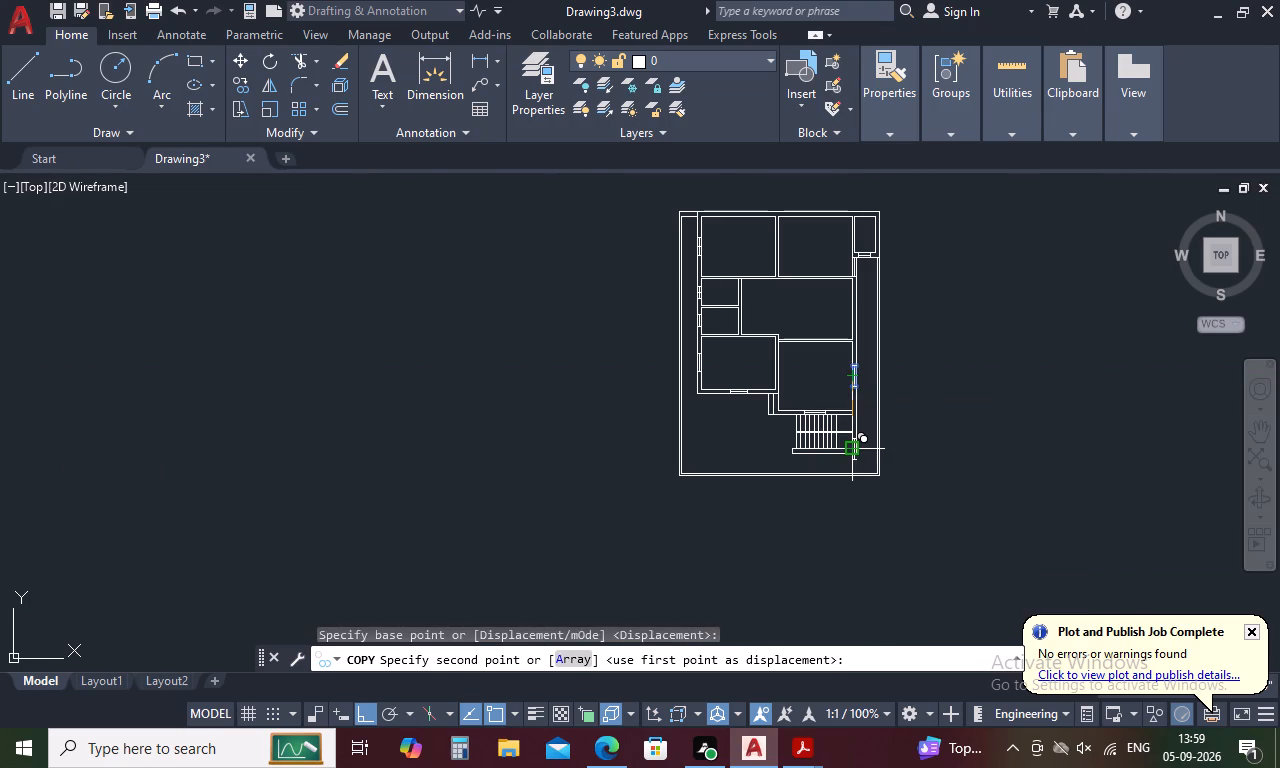
{"action": "scroll", "coordinate": [848, 443], "scroll_direction": "up", "scroll_amount": 4}
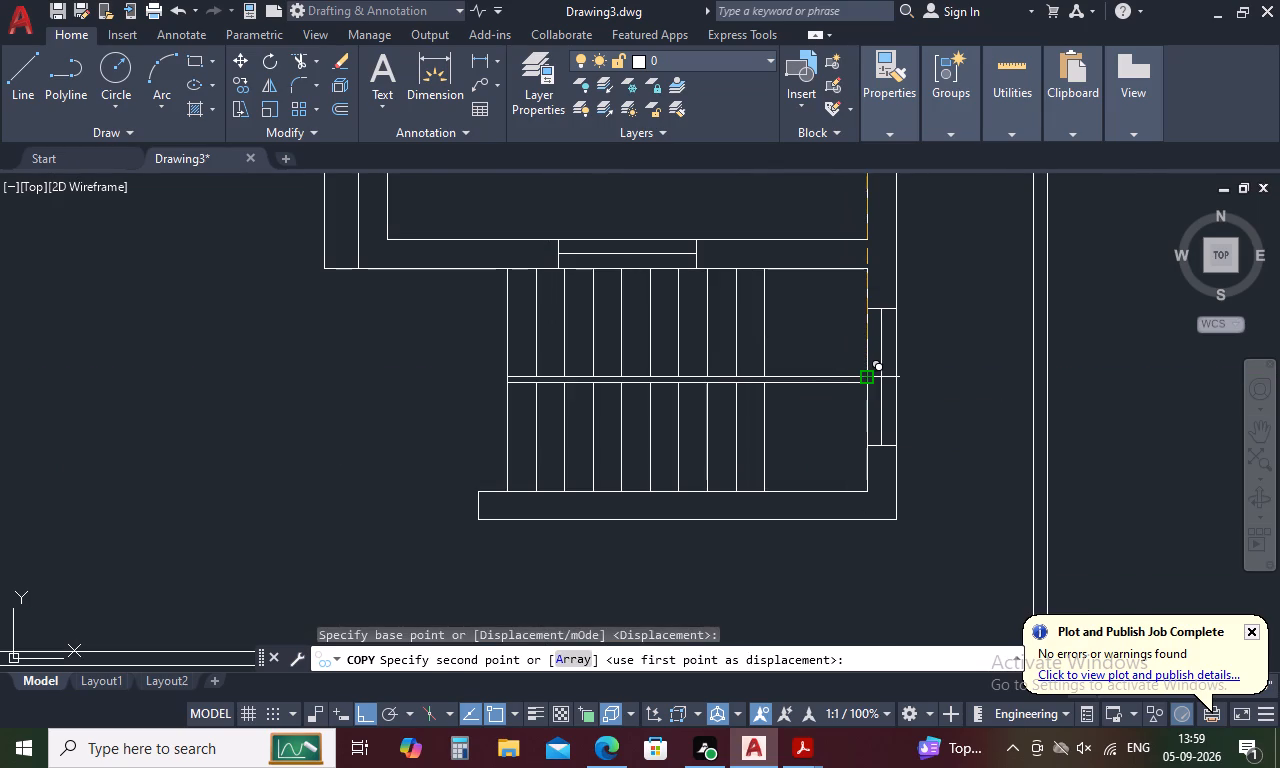
{"action": "scroll", "coordinate": [863, 378], "scroll_direction": "up", "scroll_amount": 4}
{"action": "left_click", "coordinate": [892, 383]}
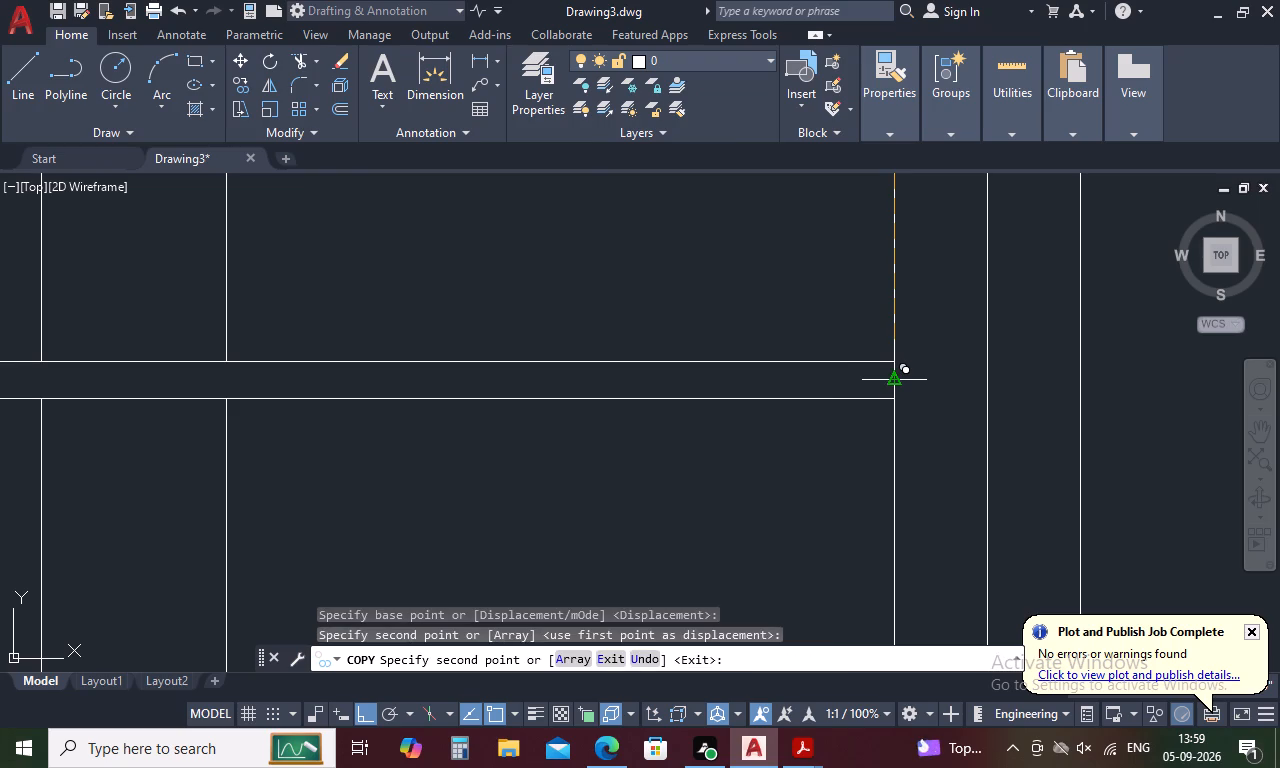
{"action": "scroll", "coordinate": [892, 383], "scroll_direction": "down", "scroll_amount": 4}
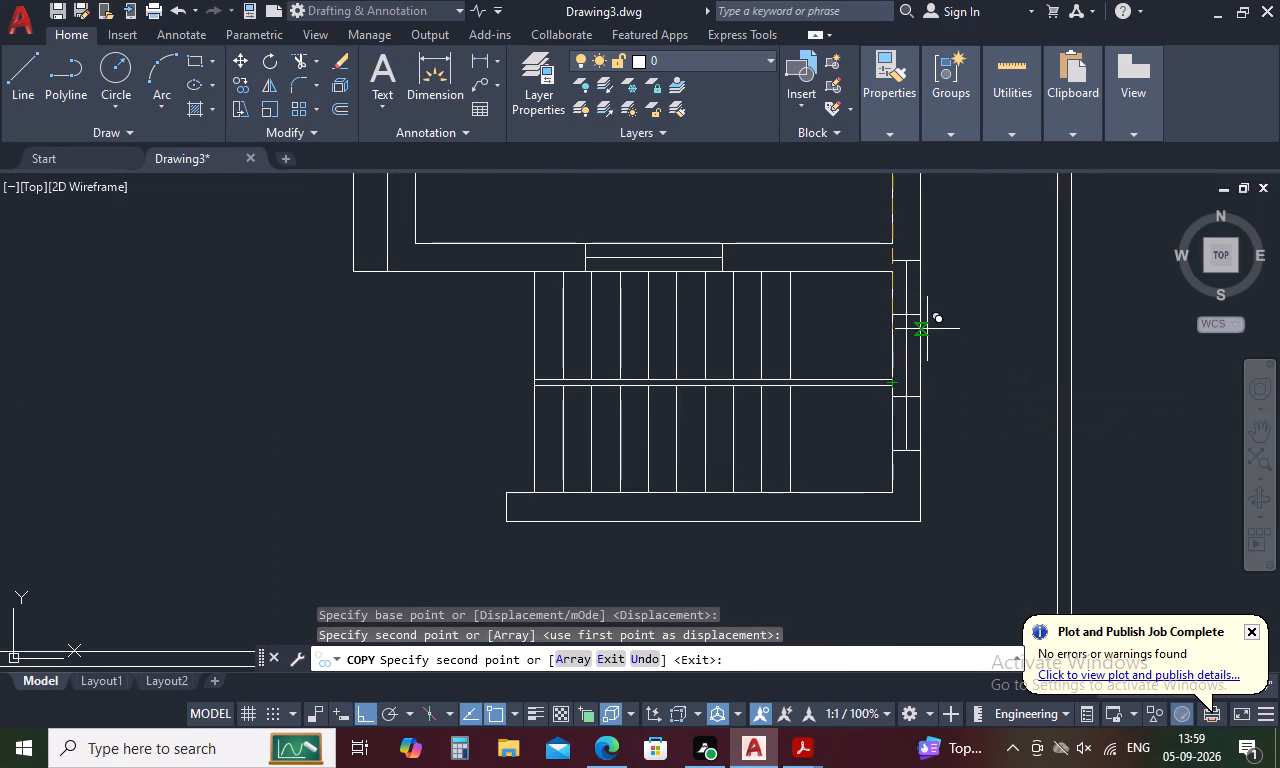
{"action": "scroll", "coordinate": [927, 329], "scroll_direction": "down", "scroll_amount": 3}
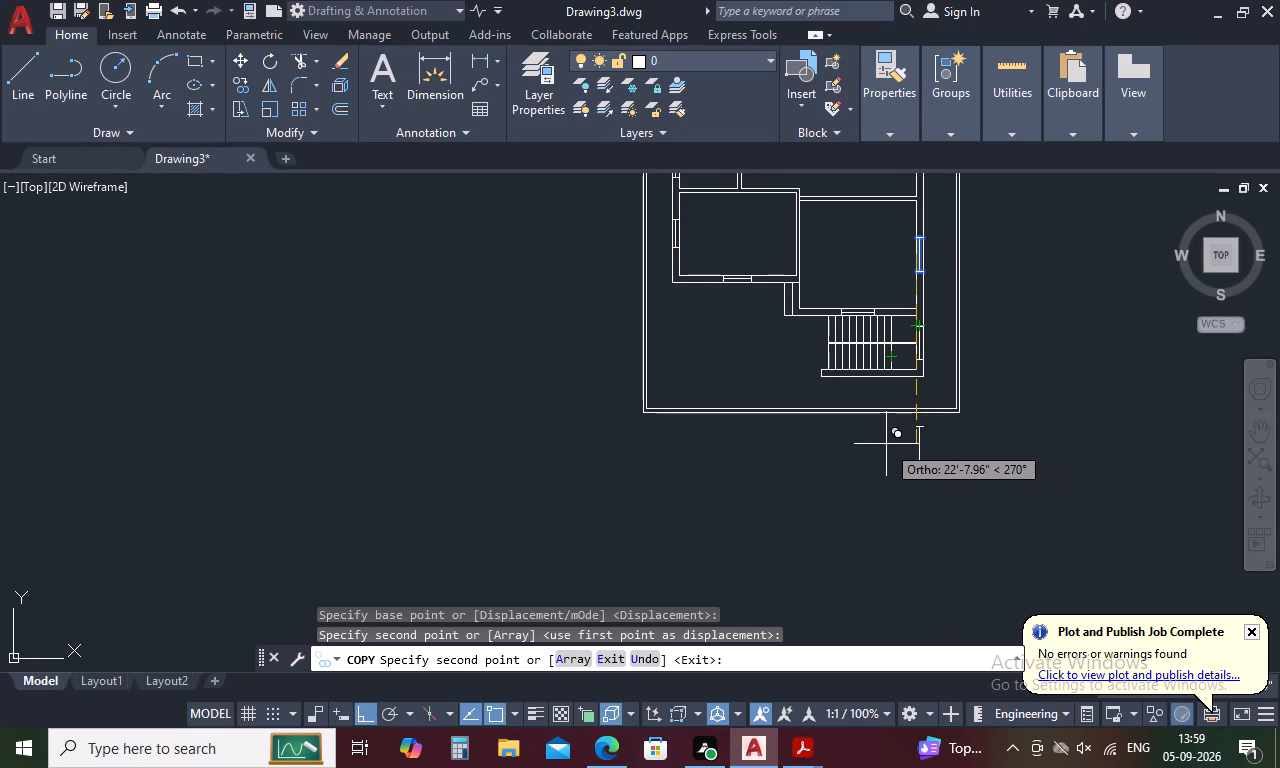
{"action": "scroll", "coordinate": [886, 444], "scroll_direction": "down", "scroll_amount": 1}
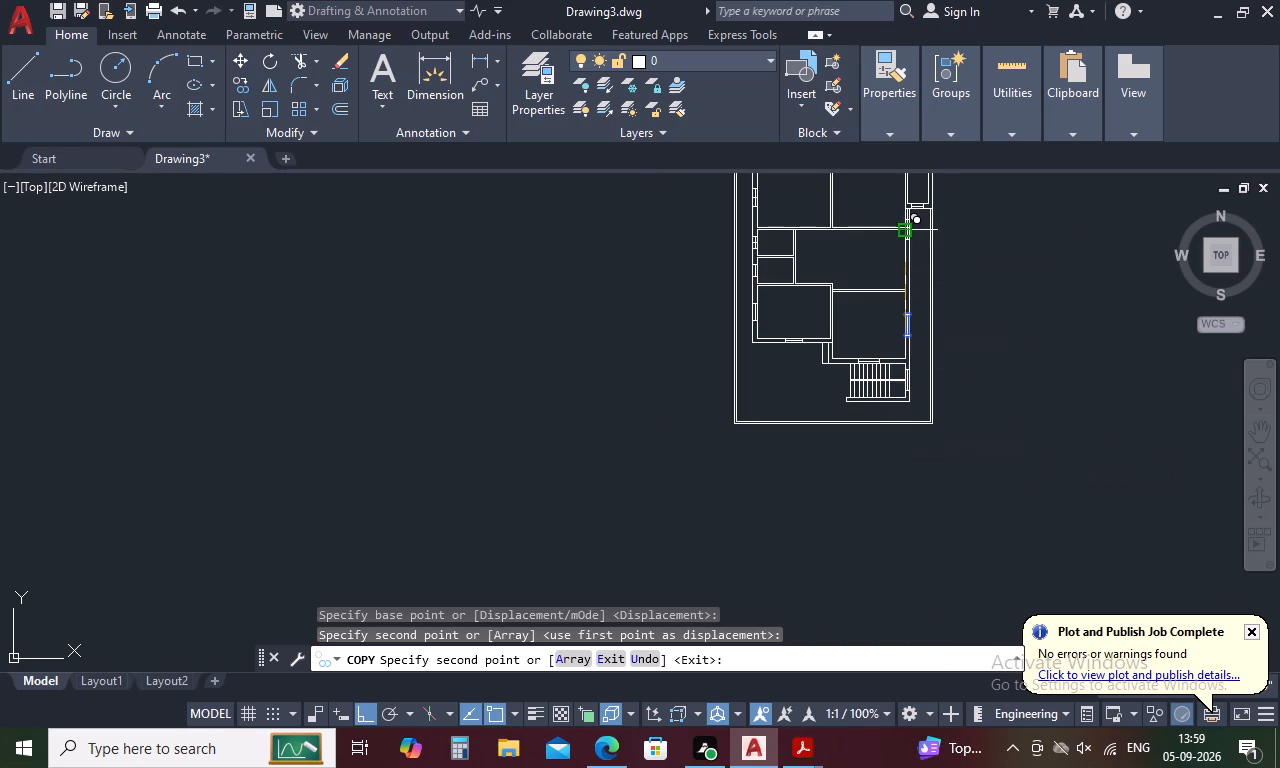
{"action": "scroll", "coordinate": [908, 235], "scroll_direction": "up", "scroll_amount": 4}
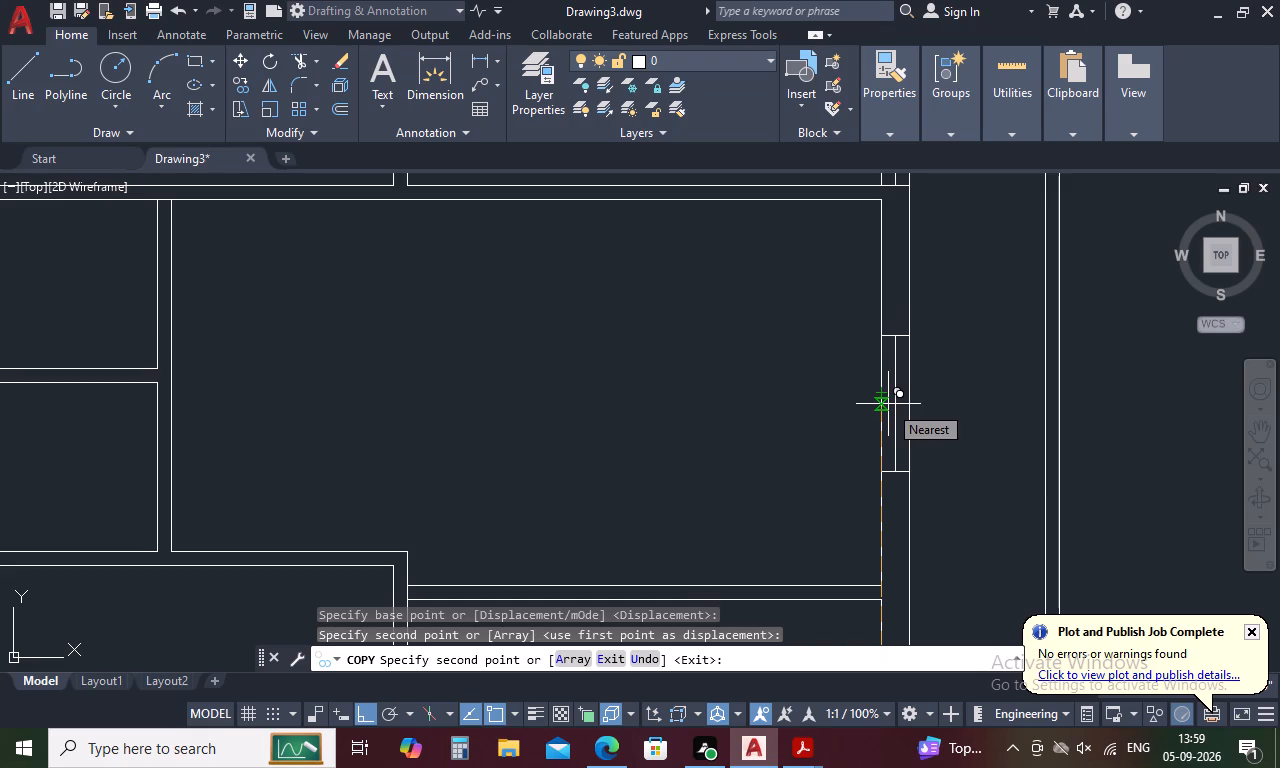
{"action": "key", "text": "Escape"}
Draw a line straight across the east wall of the large middle room, about midway along its length.
{"action": "type", "text": "l"}
{"action": "key", "text": "space"}
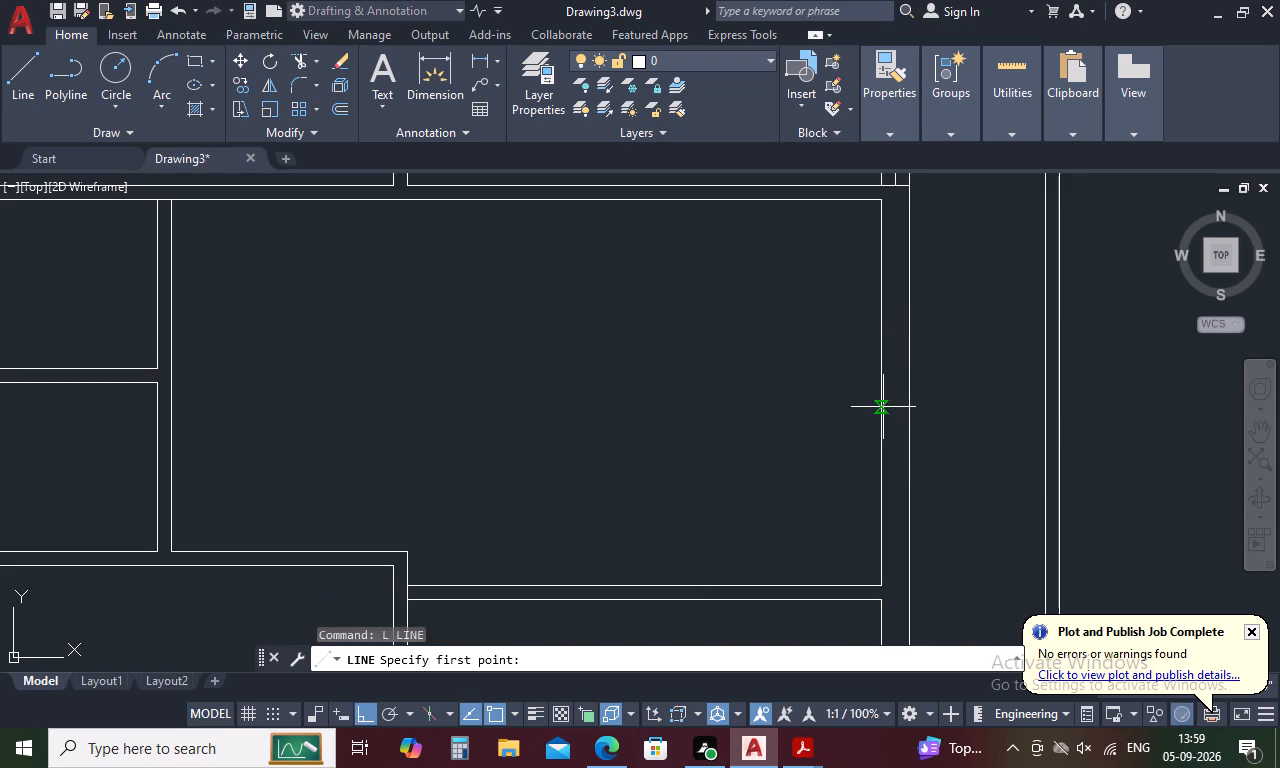
{"action": "left_click", "coordinate": [883, 389]}
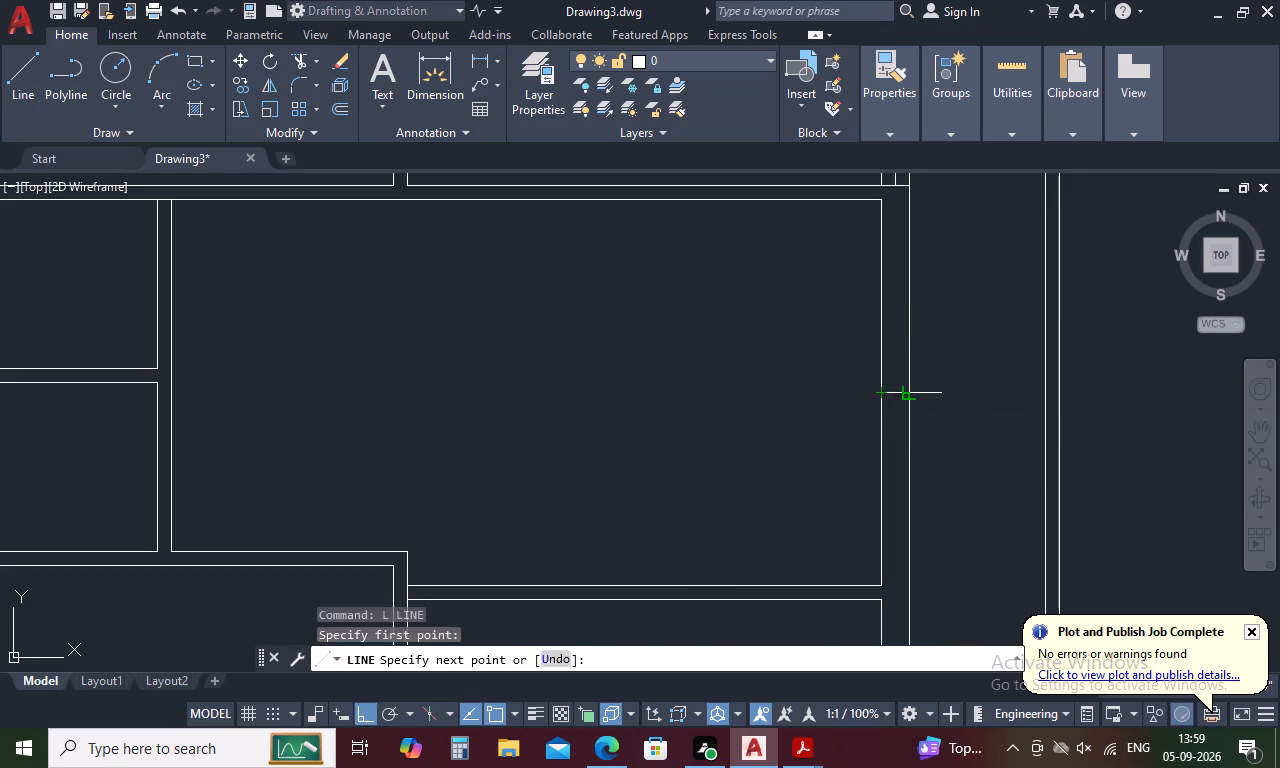
{"action": "left_click", "coordinate": [914, 391]}
{"action": "key", "text": "Escape"}
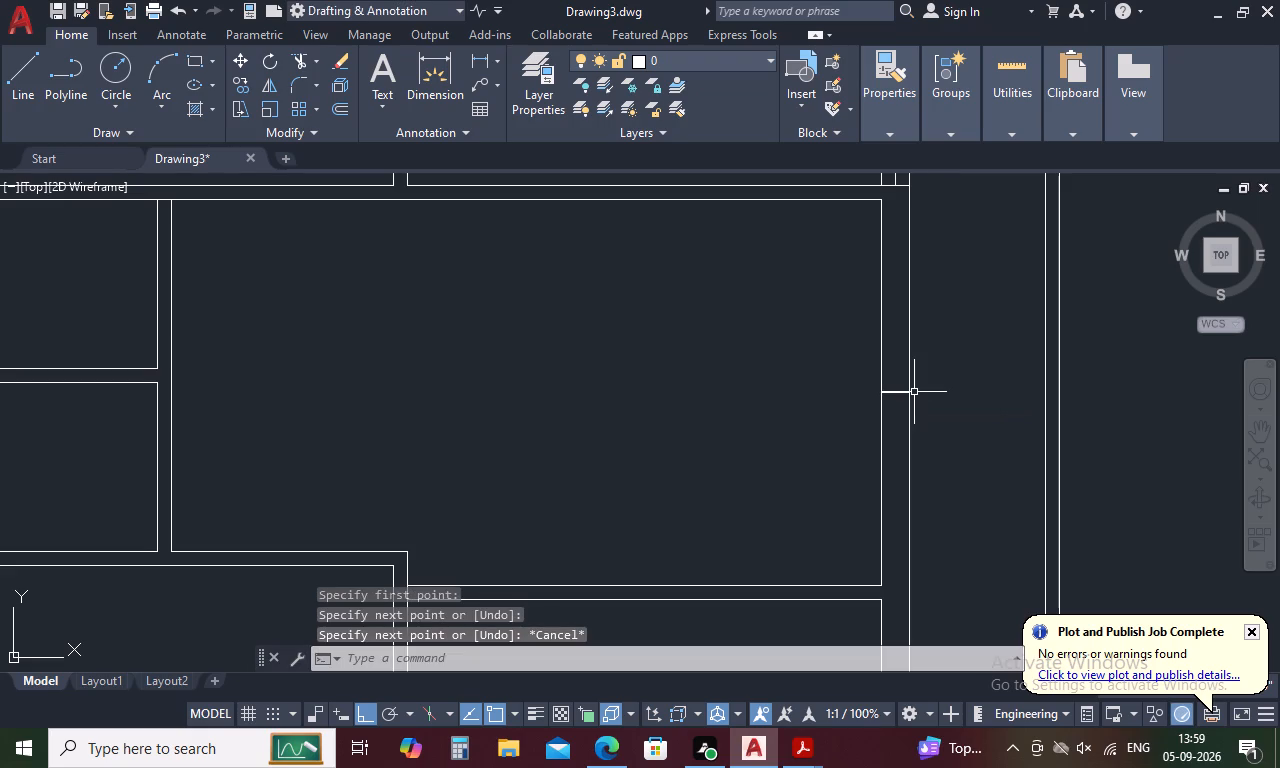
Offset the line across the middle room's east wall by 1'3" to both sides to form the window's ends.
{"action": "type", "text": "o"}
{"action": "key", "text": "space"}
{"action": "key", "text": "2"}
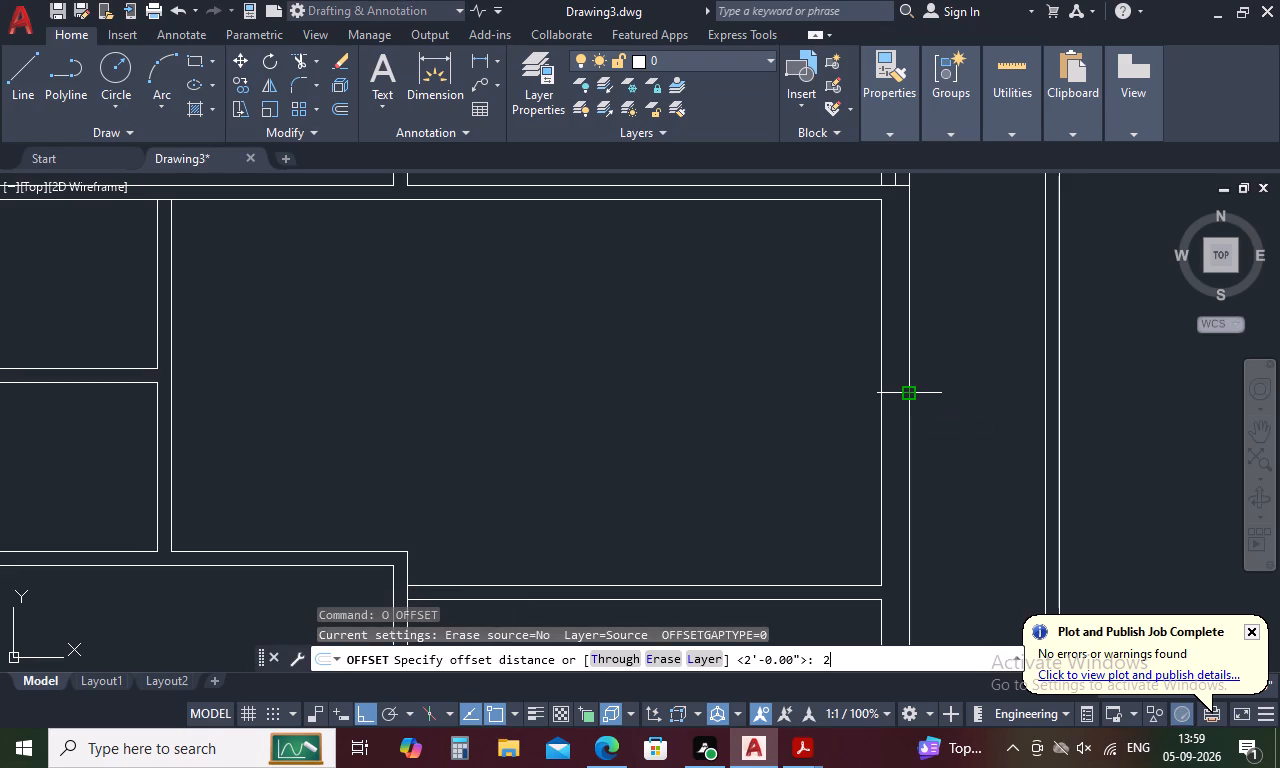
{"action": "key", "text": "BackSpace"}
{"action": "key", "text": "1"}
{"action": "key", "text": "apostrophe"}
{"action": "type", "text": "3\""}
{"action": "key", "text": "Return"}
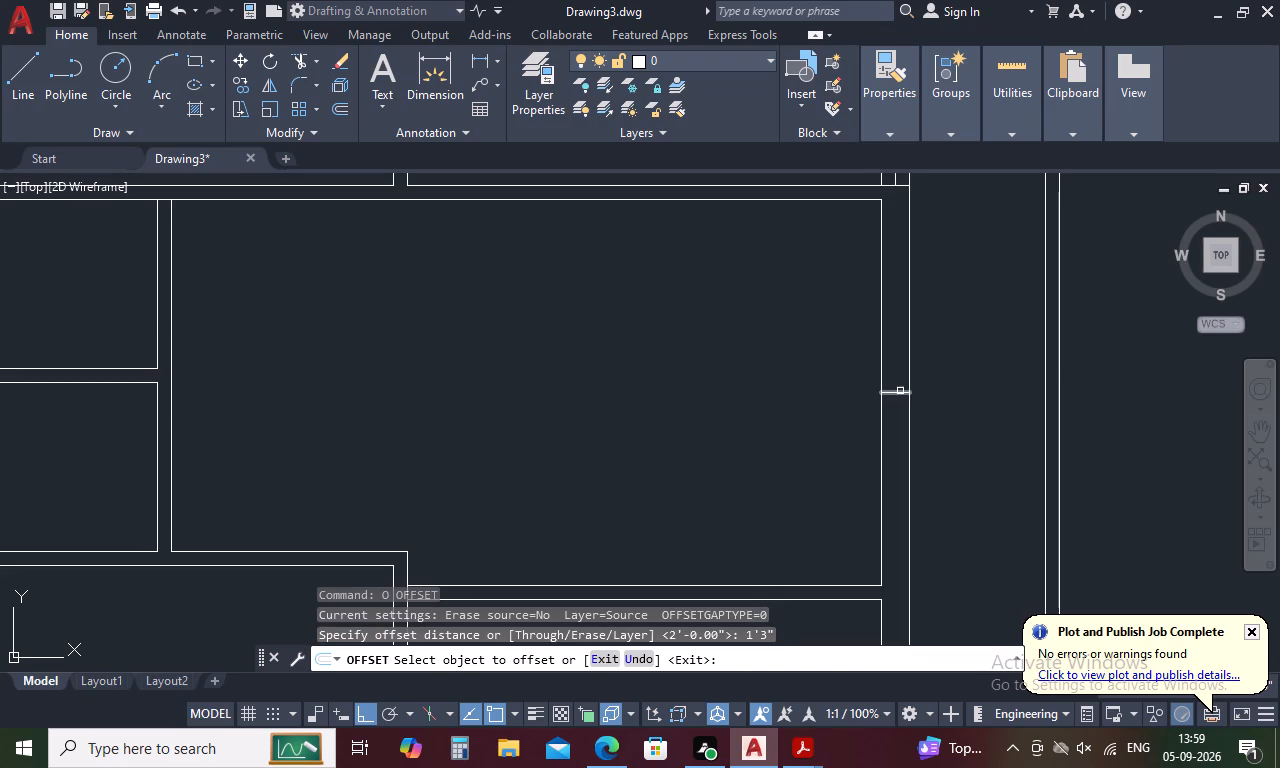
{"action": "left_click", "coordinate": [900, 391]}
{"action": "left_click", "coordinate": [899, 343]}
{"action": "left_click", "coordinate": [895, 395]}
{"action": "left_click", "coordinate": [895, 464]}
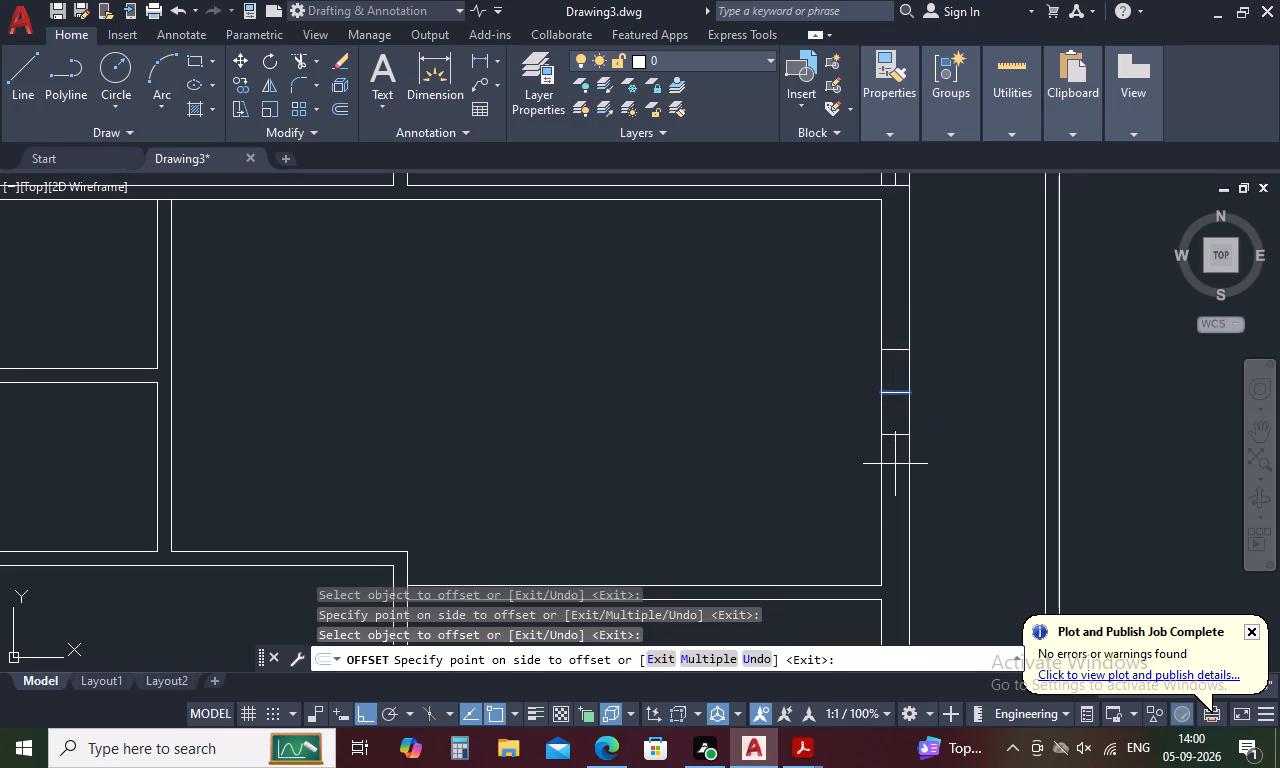
{"action": "key", "text": "Escape"}
Draw the window's centre line between the midpoints of the two end lines in the middle room's east wall.
{"action": "type", "text": "l"}
{"action": "key", "text": "space"}
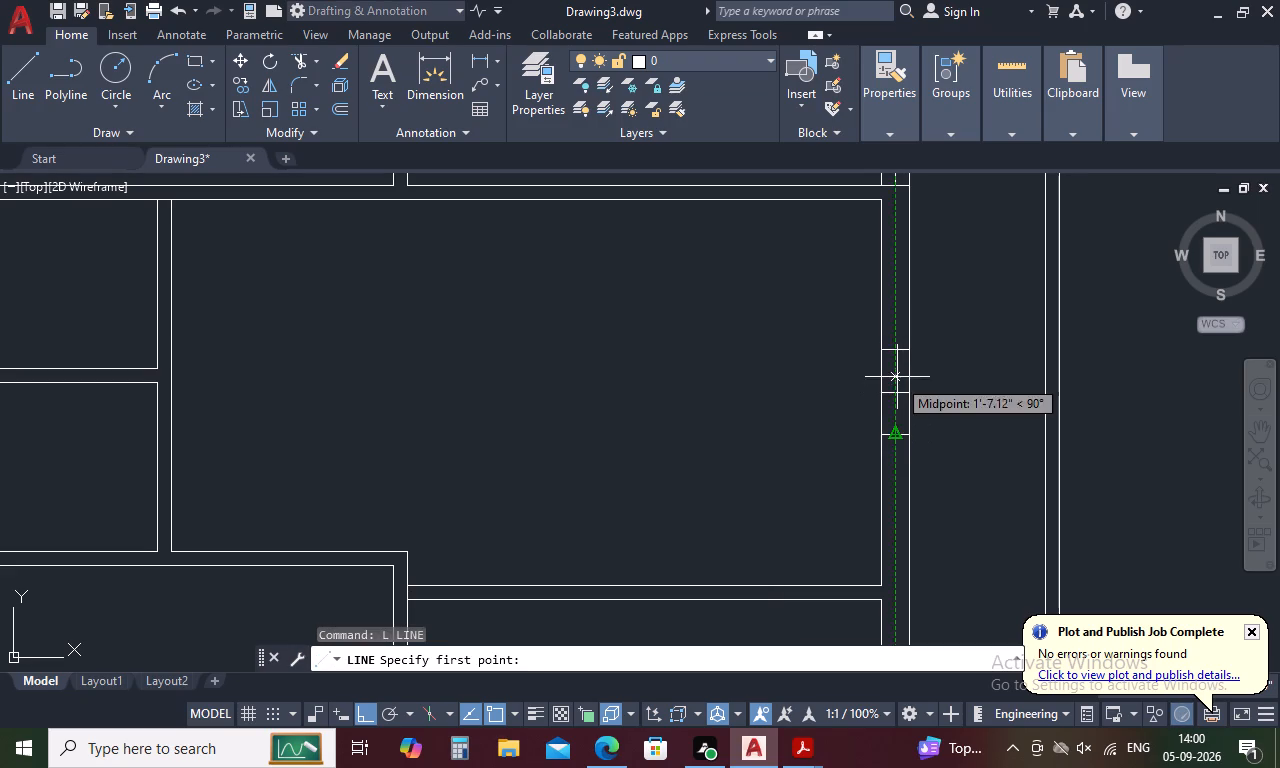
{"action": "left_click", "coordinate": [896, 355]}
{"action": "left_click", "coordinate": [893, 434]}
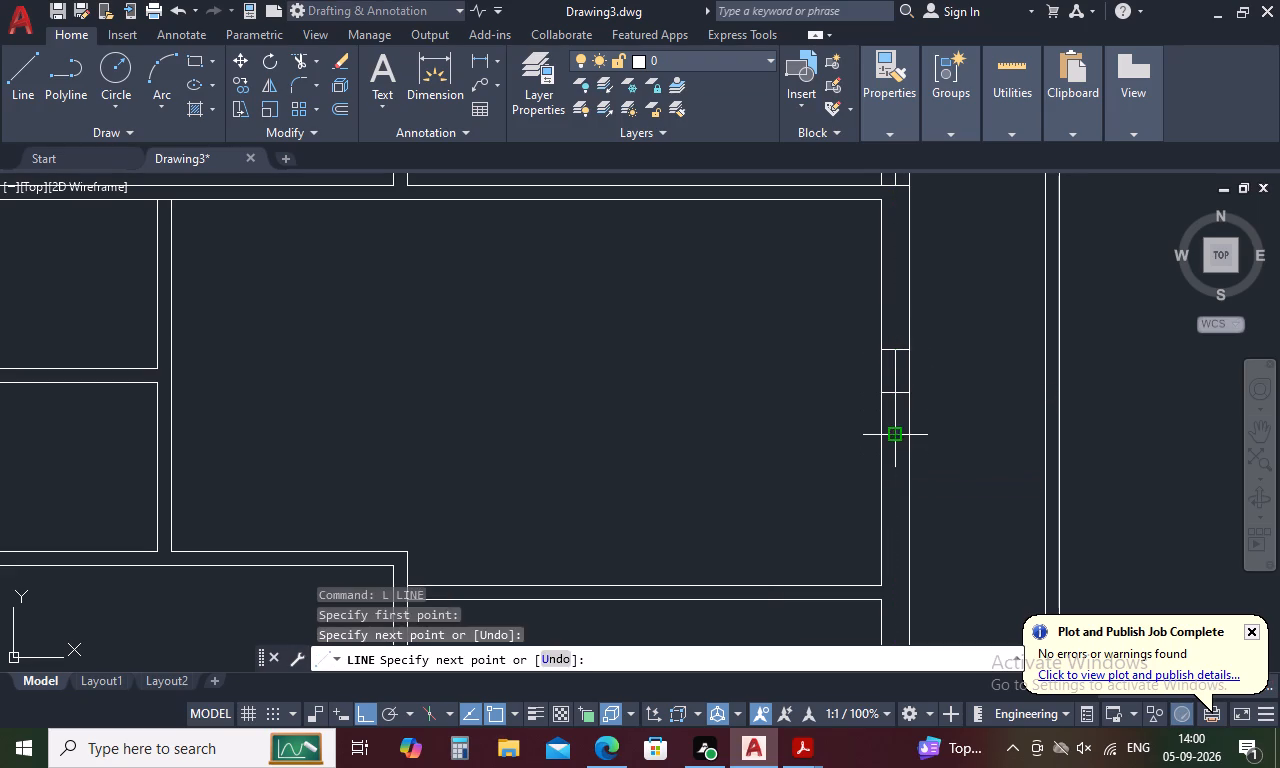
{"action": "key", "text": "Escape"}
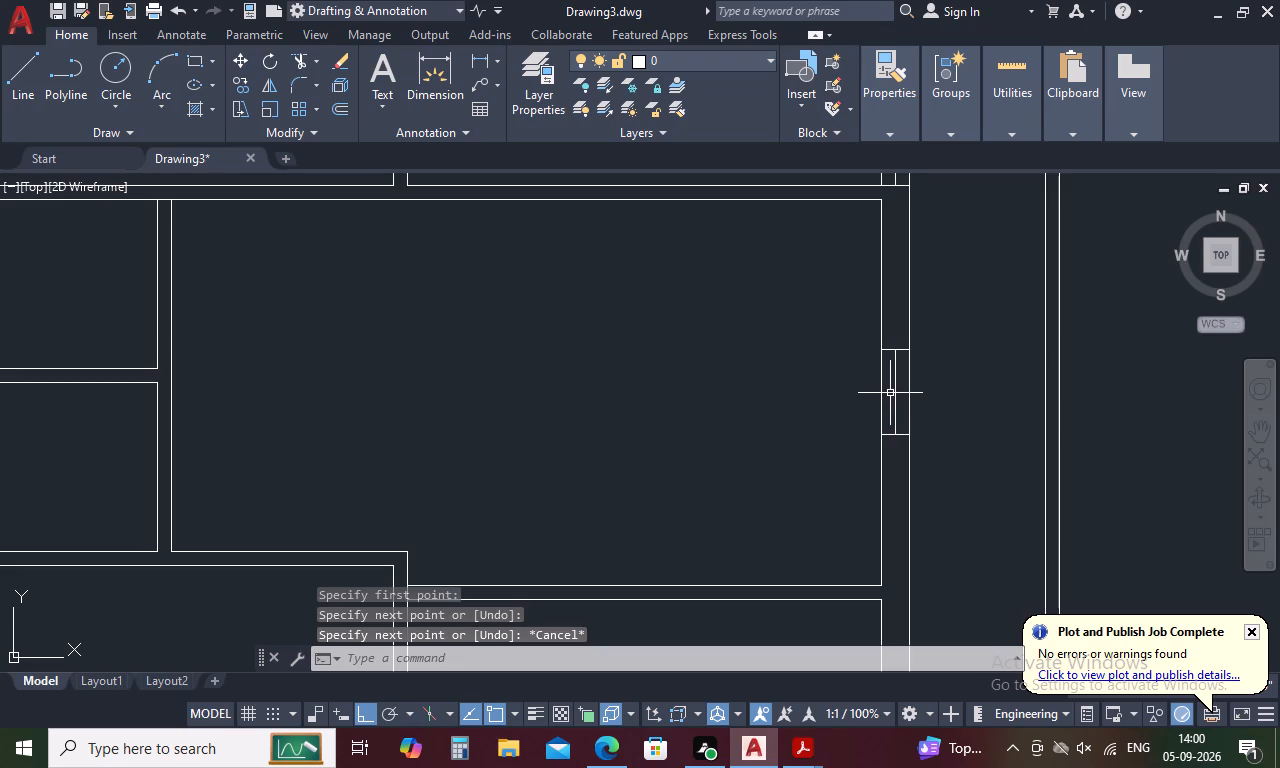
Delete the leftover middle cross-lines from the middle room's east window and the two northernmost windows on the west wall.
{"action": "left_click", "coordinate": [890, 393]}
{"action": "key", "text": "Delete"}
{"action": "scroll", "coordinate": [834, 409], "scroll_direction": "down", "scroll_amount": 3}
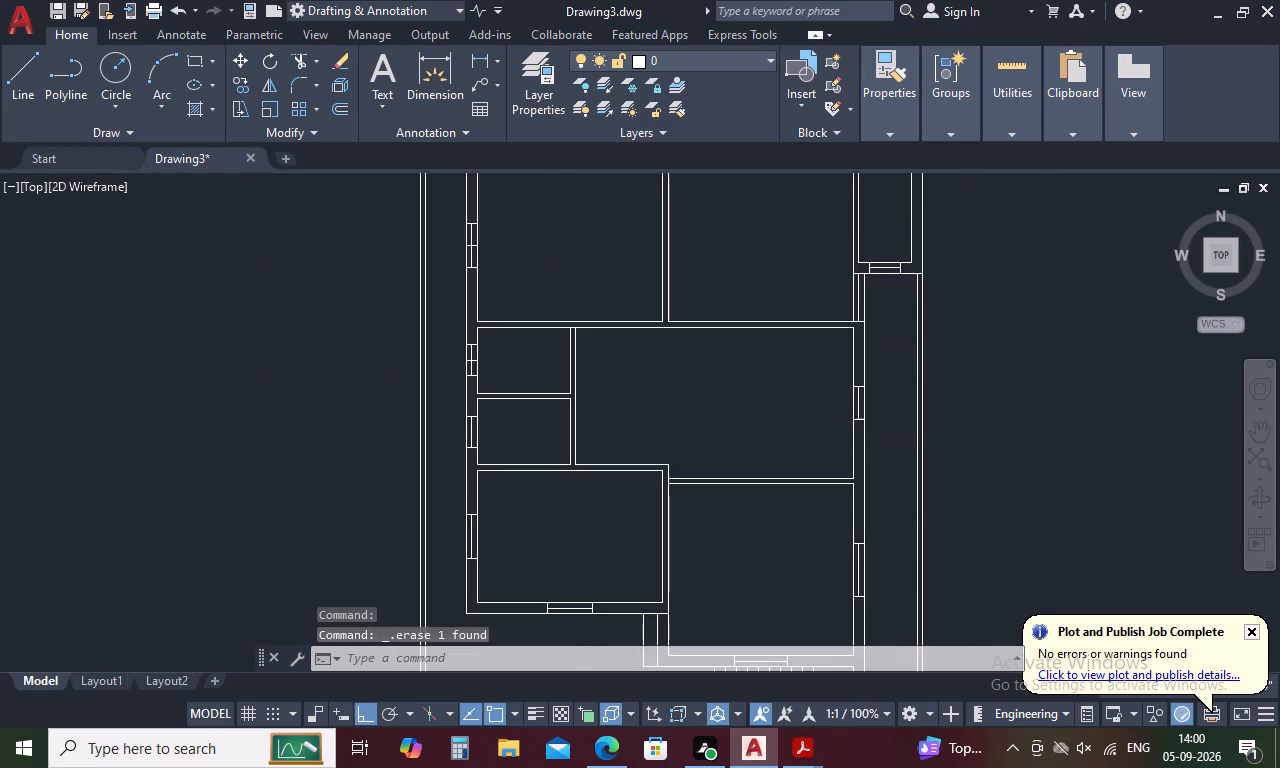
{"action": "scroll", "coordinate": [600, 374], "scroll_direction": "up", "scroll_amount": 4}
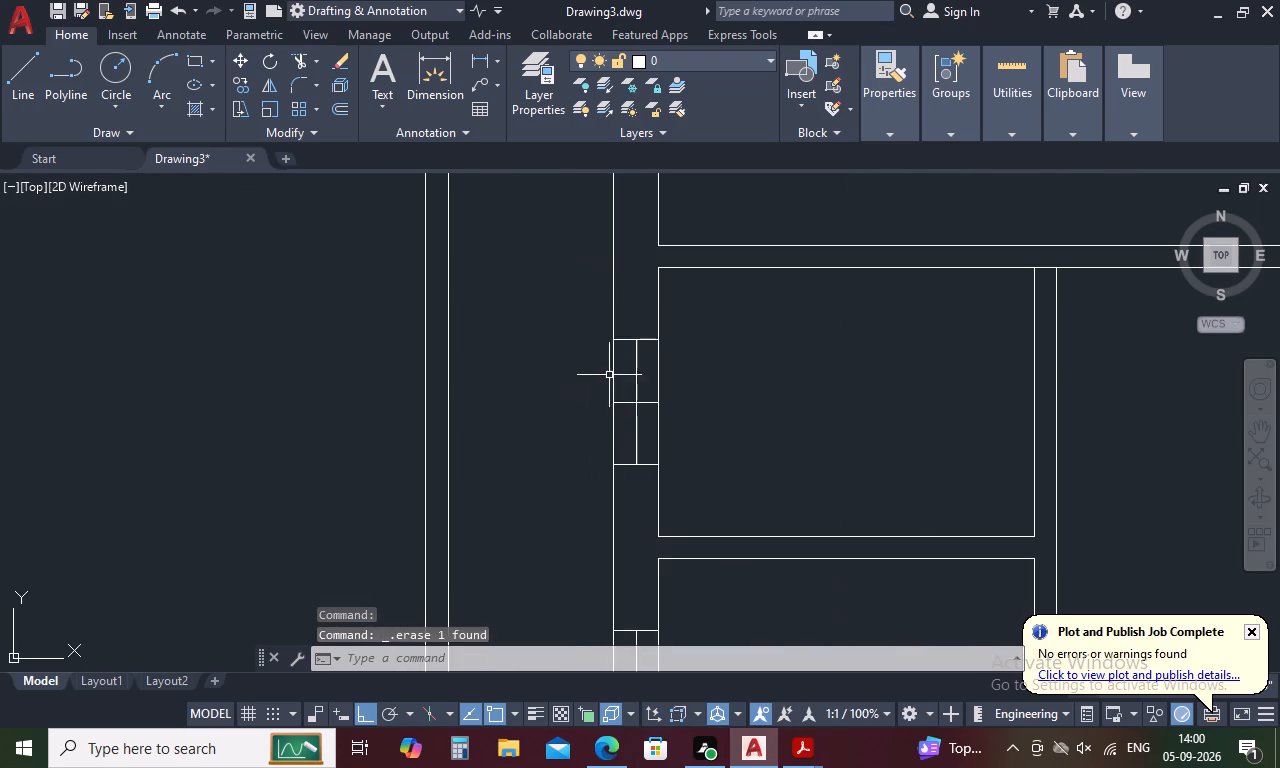
{"action": "left_click", "coordinate": [624, 401]}
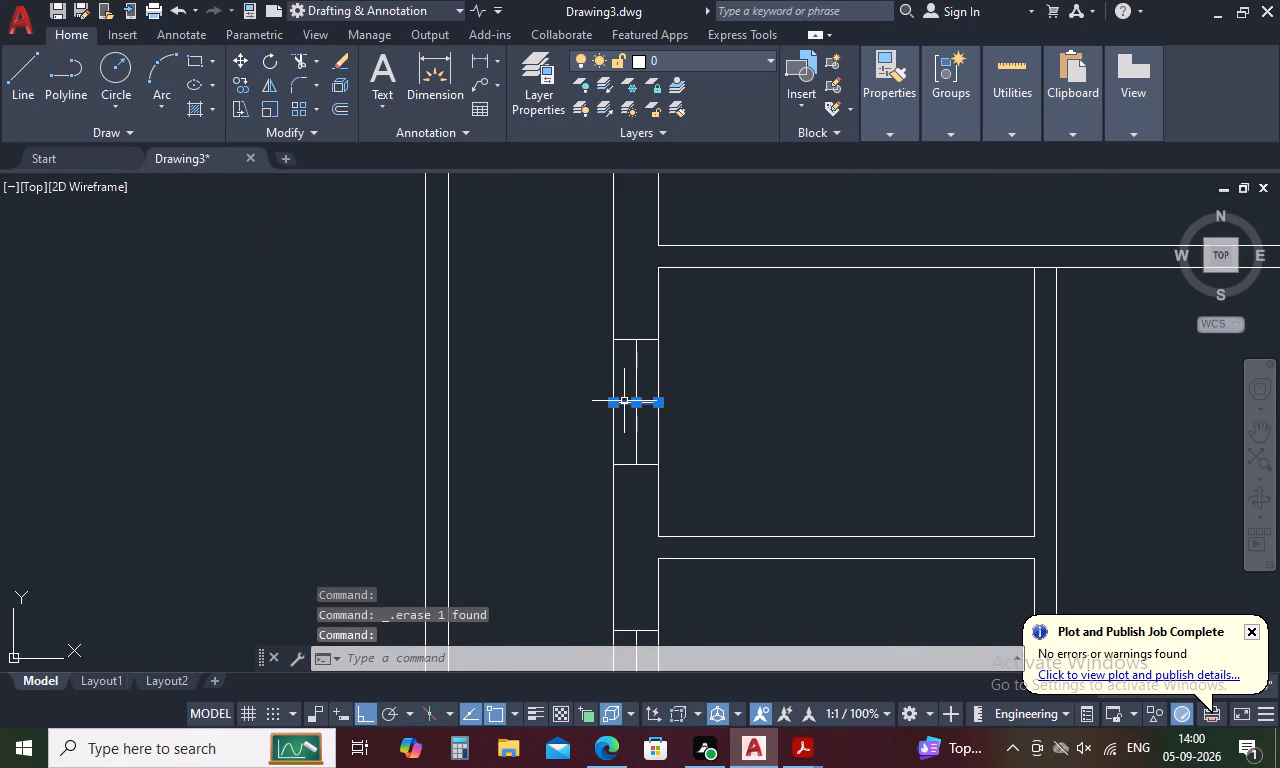
{"action": "key", "text": "Delete"}
{"action": "scroll", "coordinate": [624, 401], "scroll_direction": "down", "scroll_amount": 4}
{"action": "scroll", "coordinate": [624, 332], "scroll_direction": "up", "scroll_amount": 4}
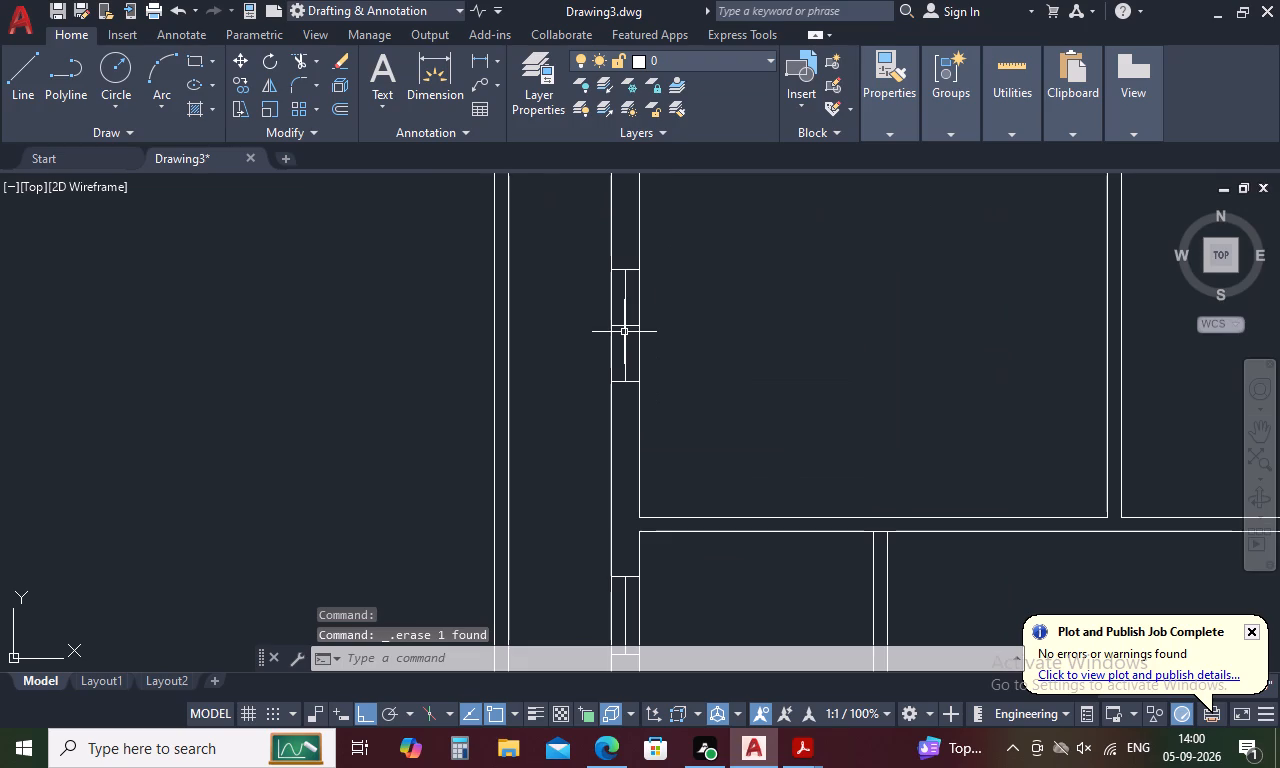
{"action": "left_click", "coordinate": [633, 327]}
{"action": "key", "text": "Delete"}
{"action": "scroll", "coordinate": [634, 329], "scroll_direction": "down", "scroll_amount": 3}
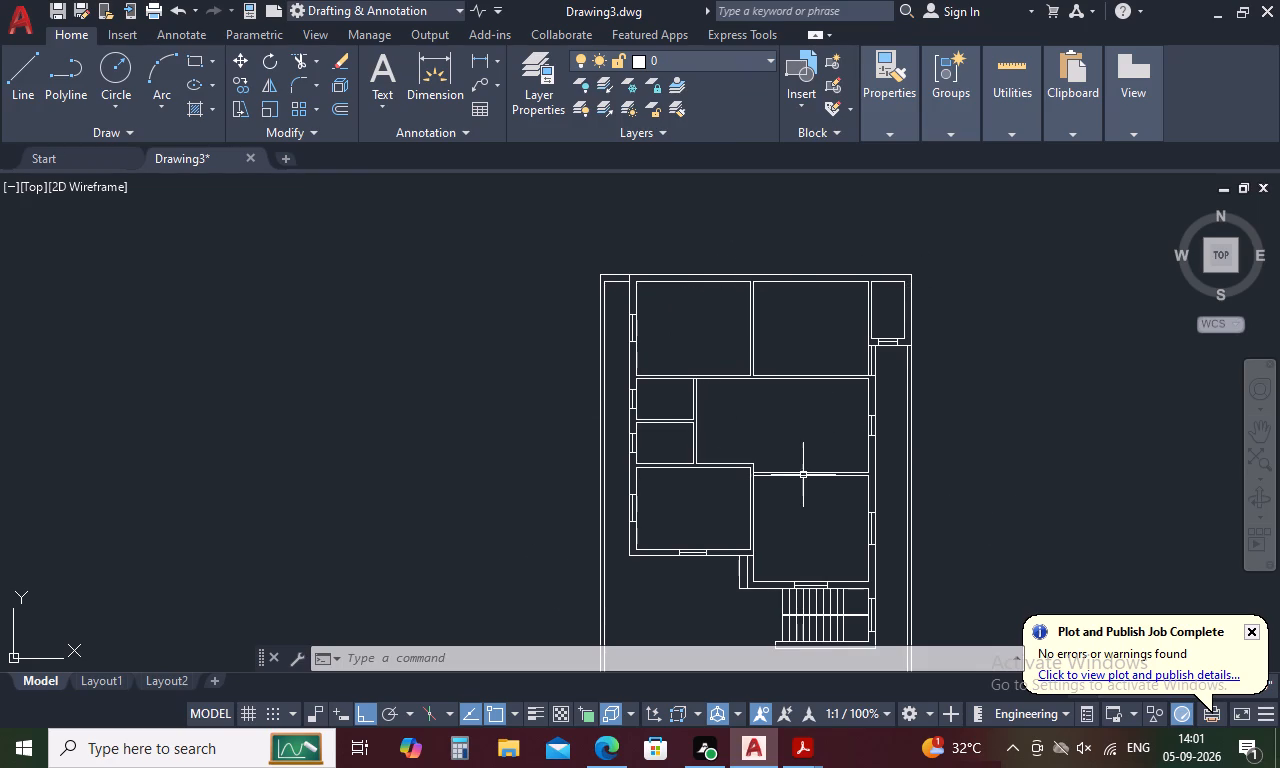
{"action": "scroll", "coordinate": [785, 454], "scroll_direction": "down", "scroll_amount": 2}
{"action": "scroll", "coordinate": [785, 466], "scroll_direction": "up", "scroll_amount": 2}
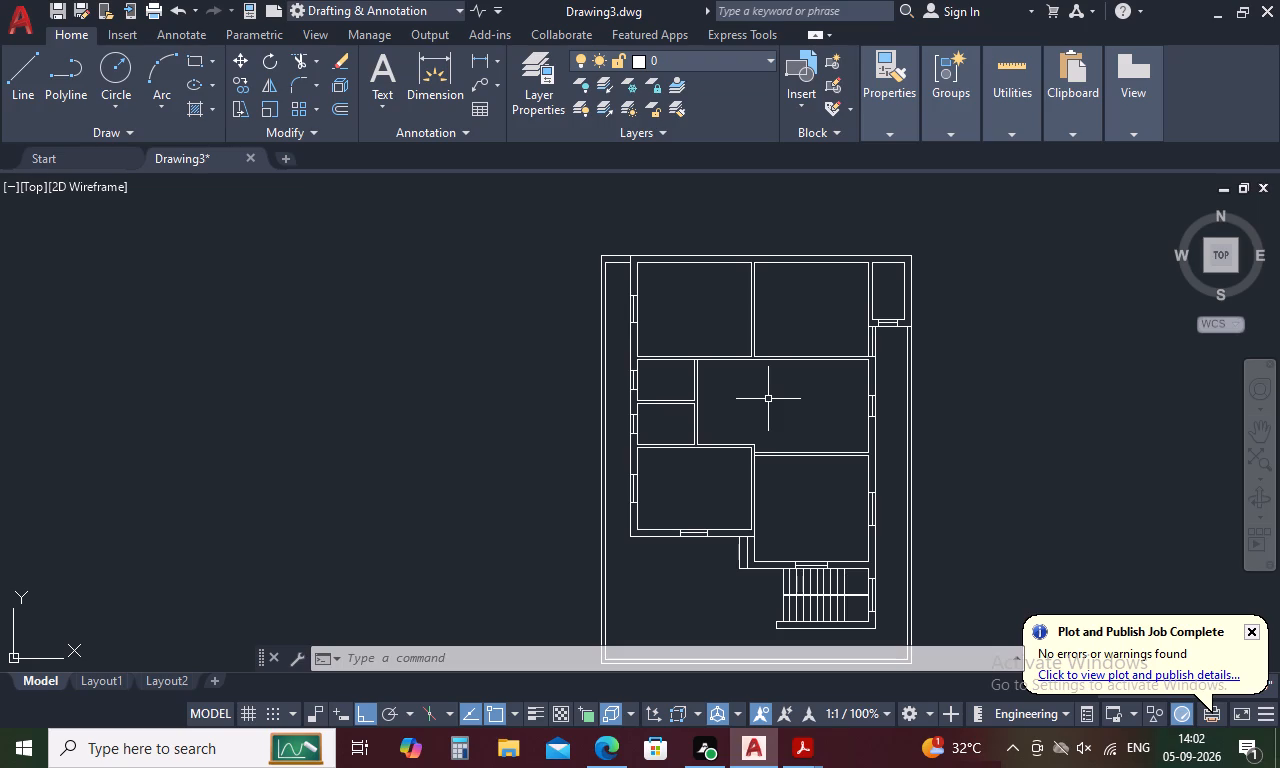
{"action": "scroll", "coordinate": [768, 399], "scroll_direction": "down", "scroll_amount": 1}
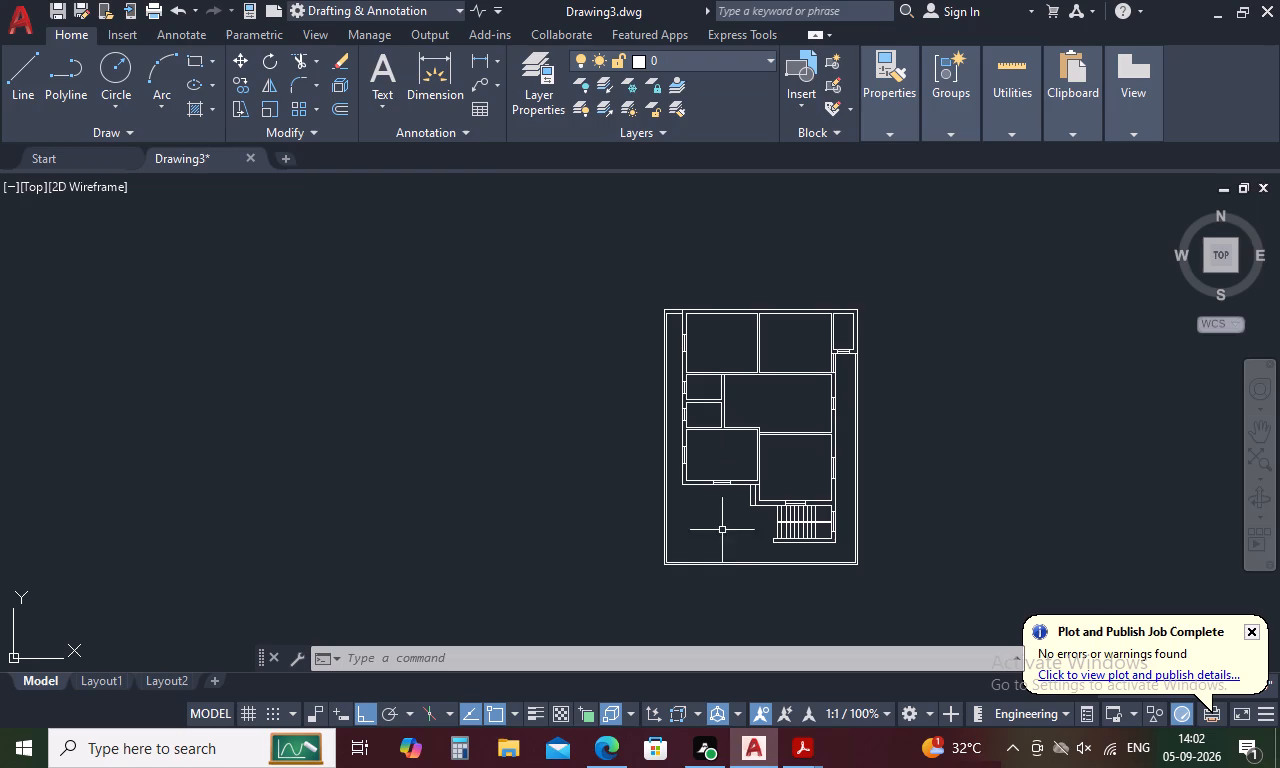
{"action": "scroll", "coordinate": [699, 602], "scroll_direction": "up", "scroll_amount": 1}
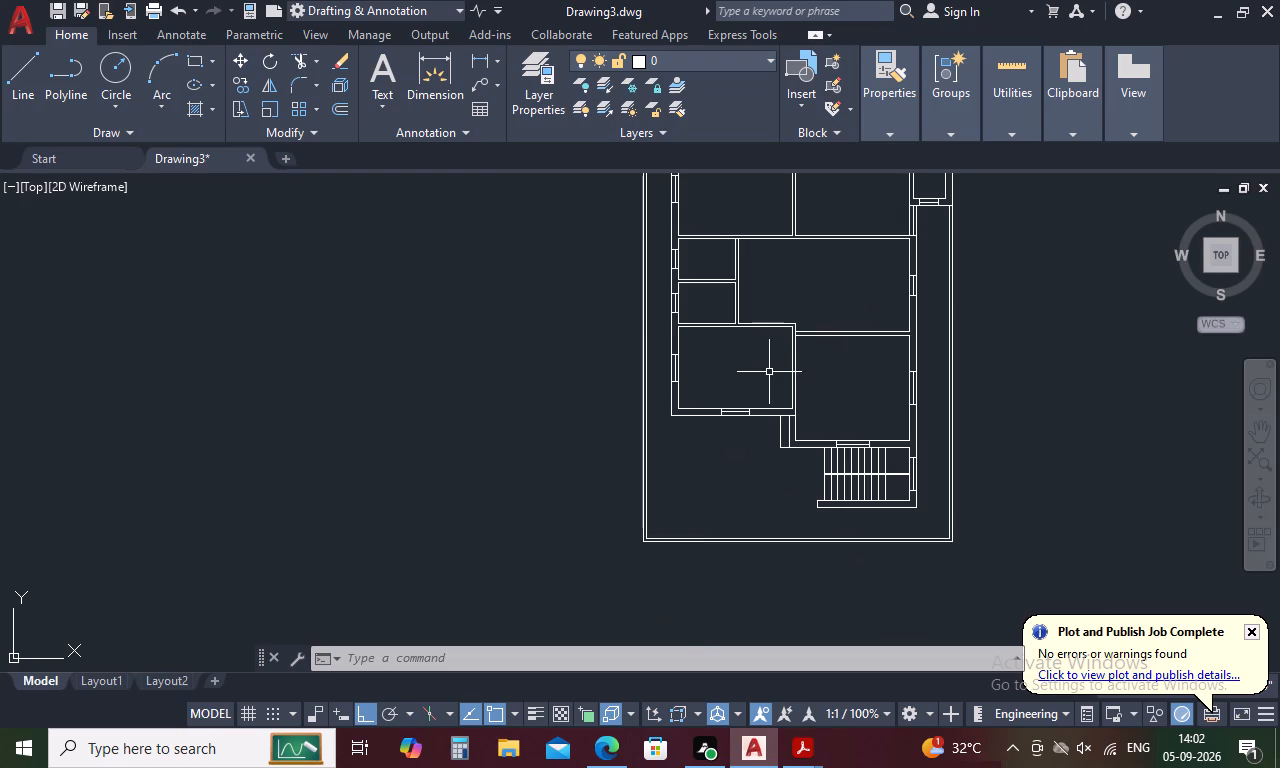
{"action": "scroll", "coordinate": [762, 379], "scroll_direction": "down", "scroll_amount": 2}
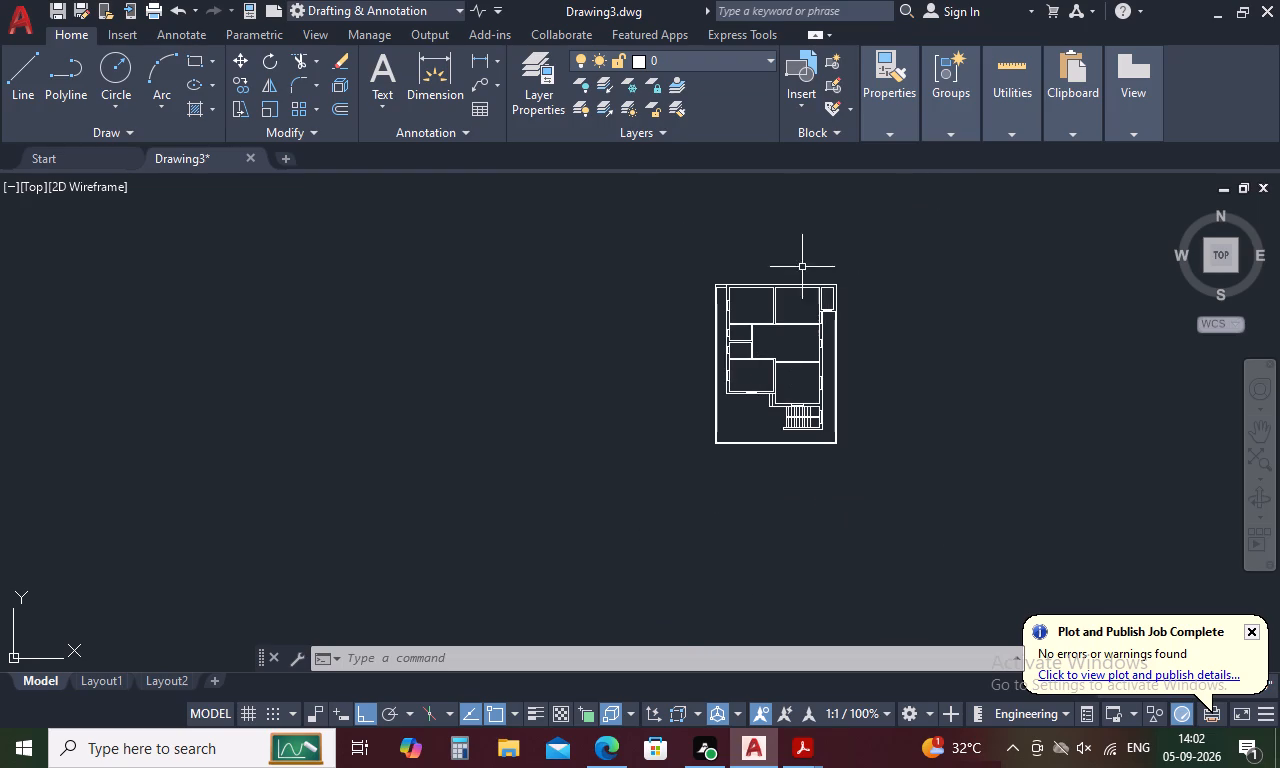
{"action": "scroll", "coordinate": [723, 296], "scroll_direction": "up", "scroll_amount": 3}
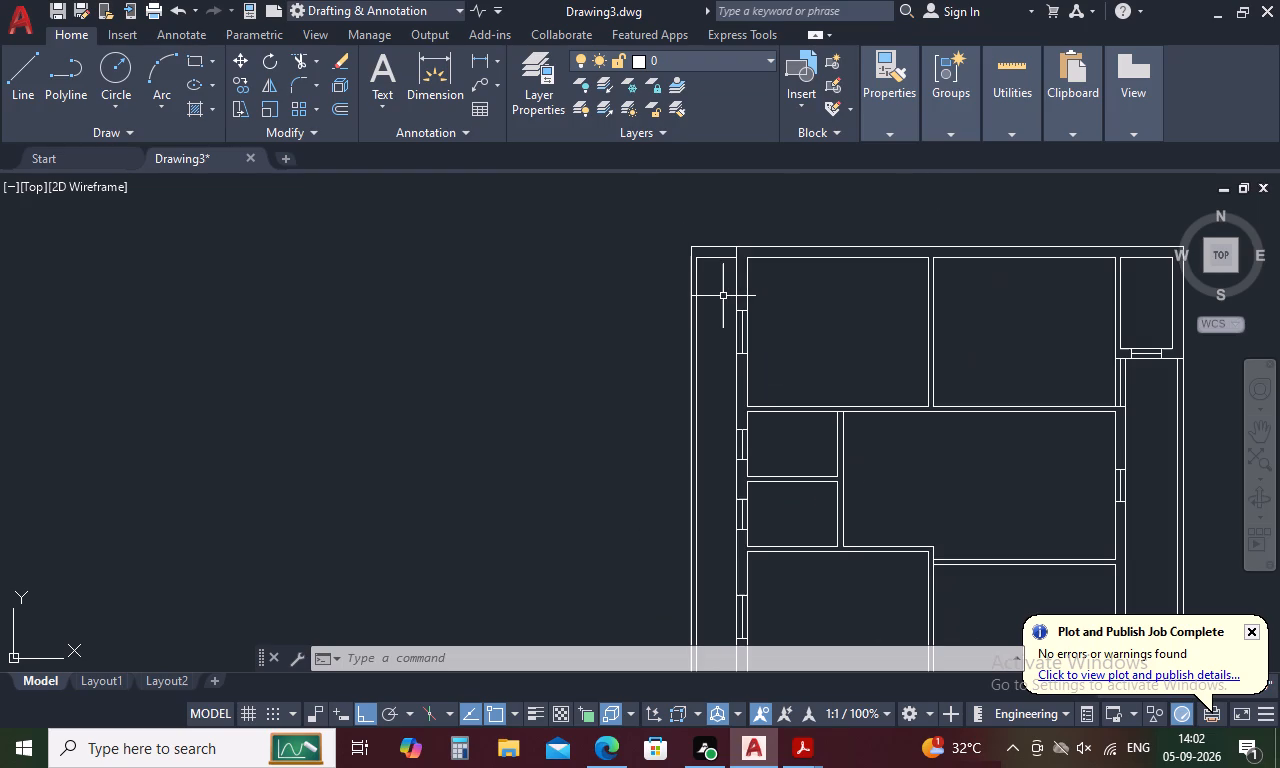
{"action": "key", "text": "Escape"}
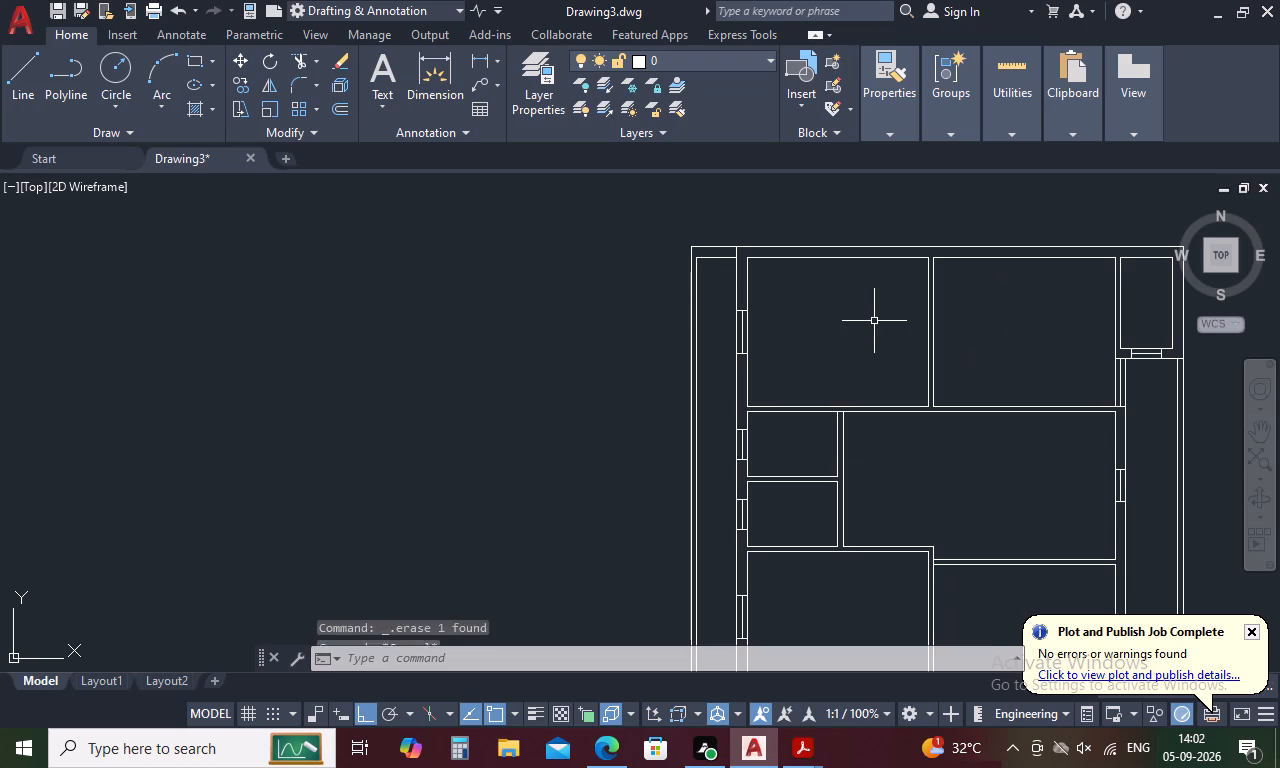
Extend the inner north wall line of the northwest room and the inner west wall lines of the western rooms with the Extend command.
{"action": "type", "text": "ex"}
{"action": "key", "text": "space"}
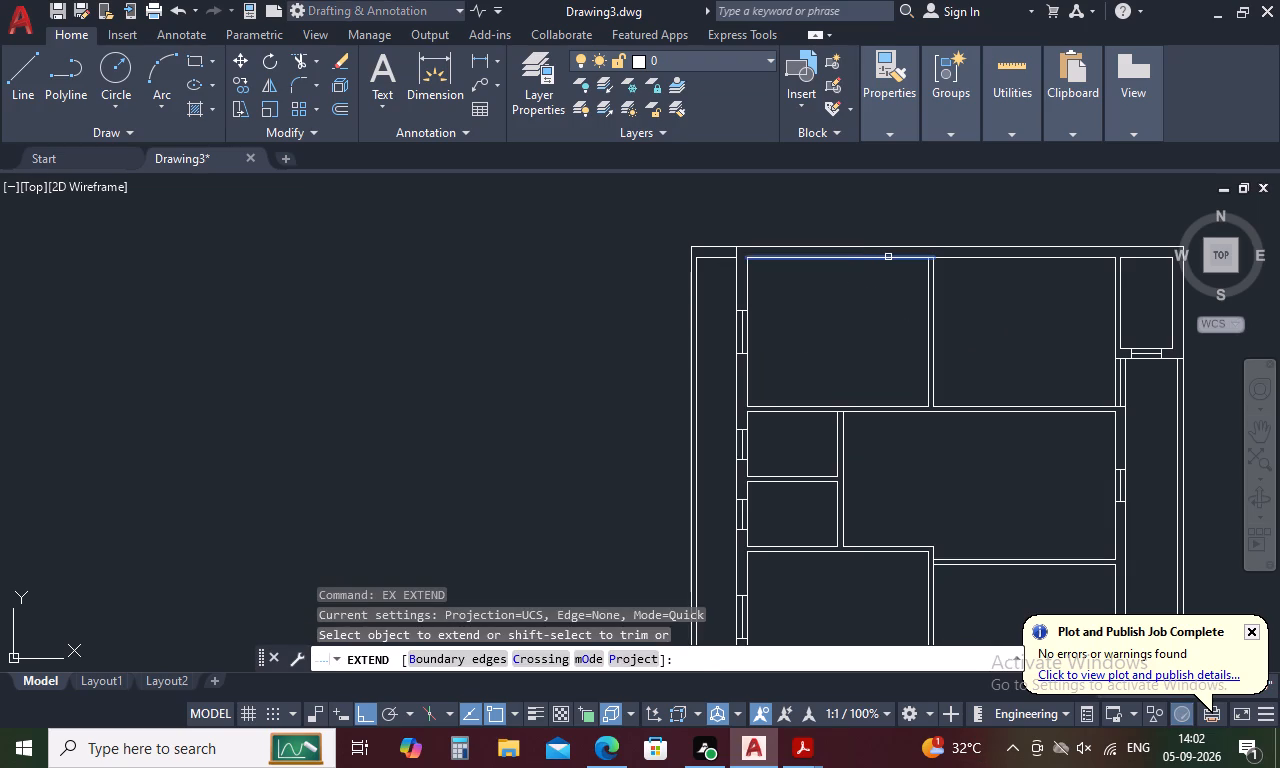
{"action": "left_click", "coordinate": [888, 257]}
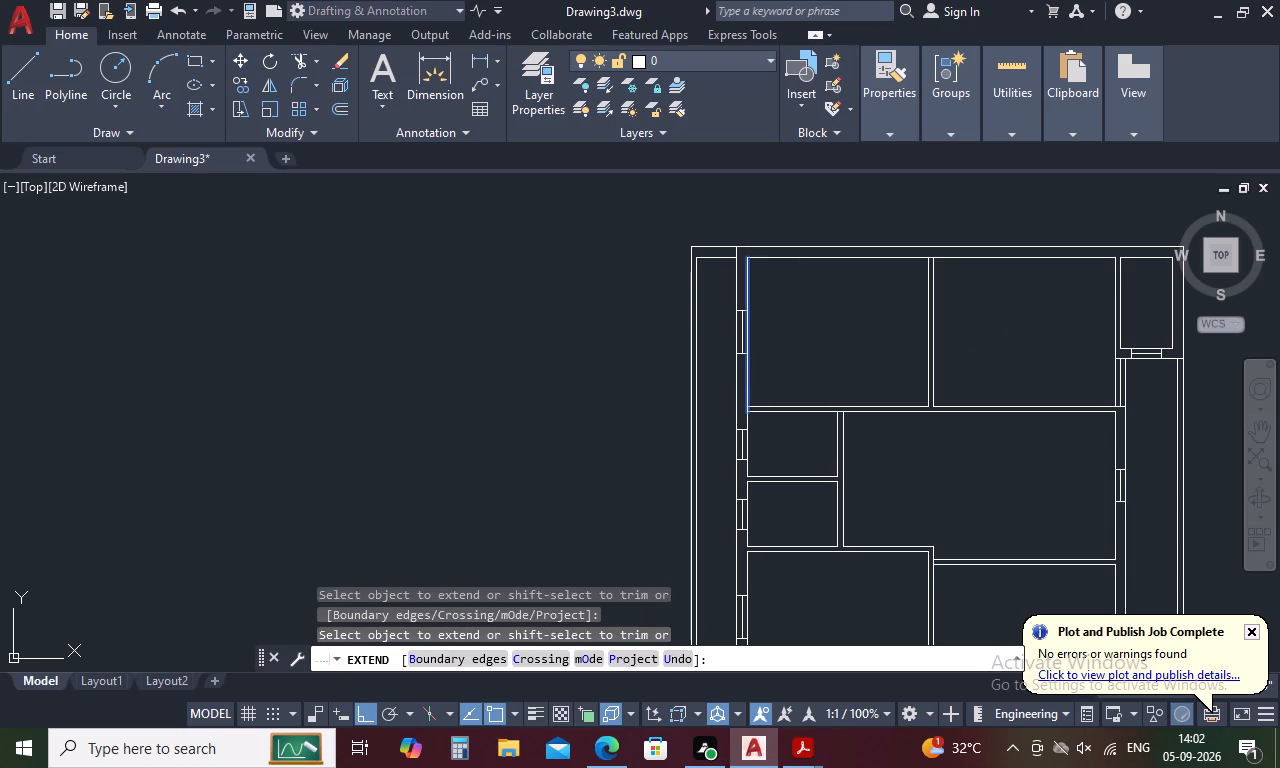
{"action": "left_click", "coordinate": [746, 372]}
{"action": "left_click", "coordinate": [746, 469]}
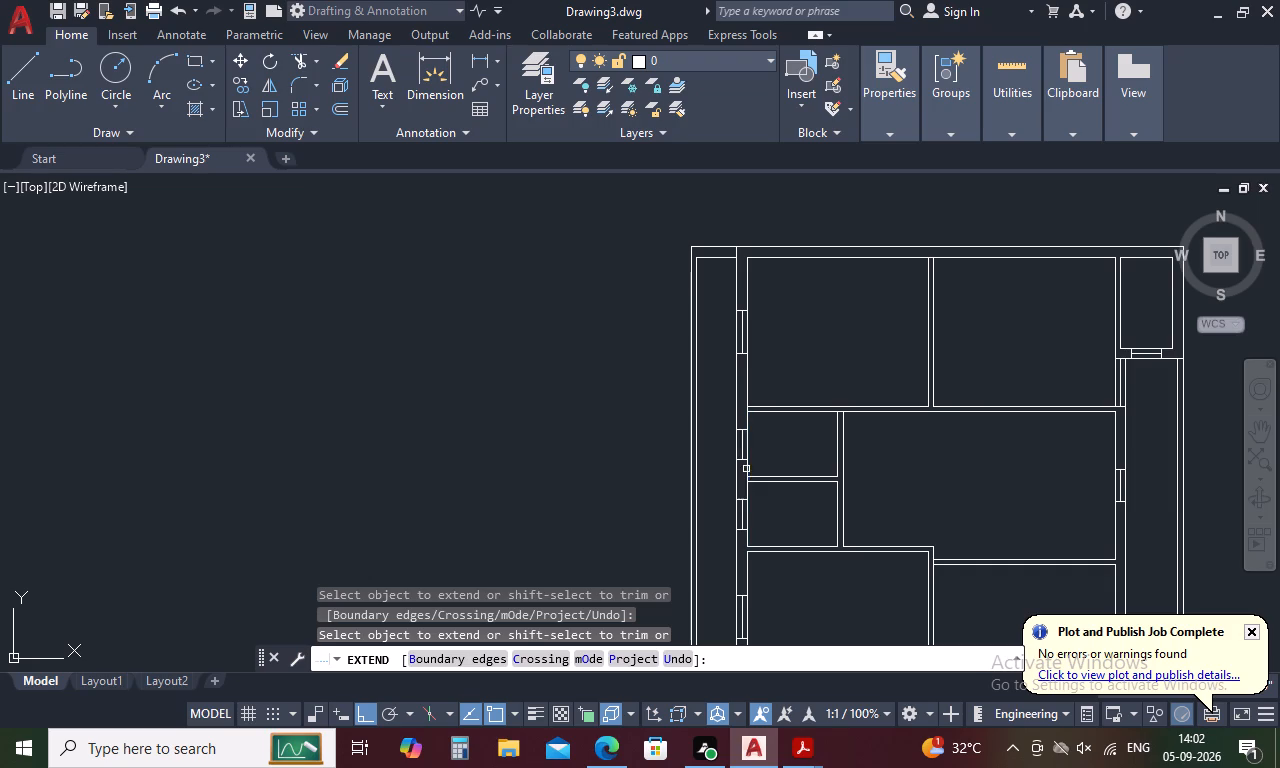
{"action": "left_click", "coordinate": [748, 537]}
Extend the inner east wall line beside the staircase, the southeast room and the large middle room across the wall junctions.
{"action": "scroll", "coordinate": [748, 537], "scroll_direction": "down", "scroll_amount": 2}
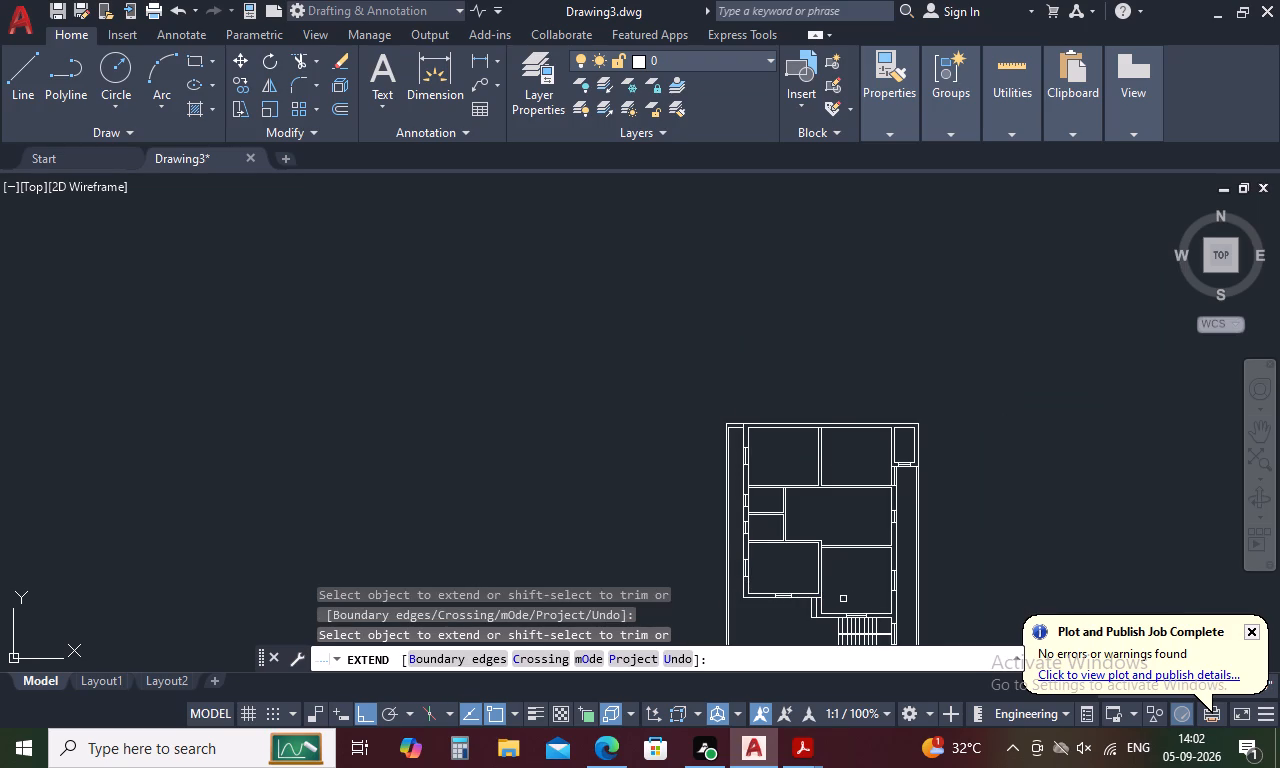
{"action": "scroll", "coordinate": [830, 552], "scroll_direction": "up", "scroll_amount": 2}
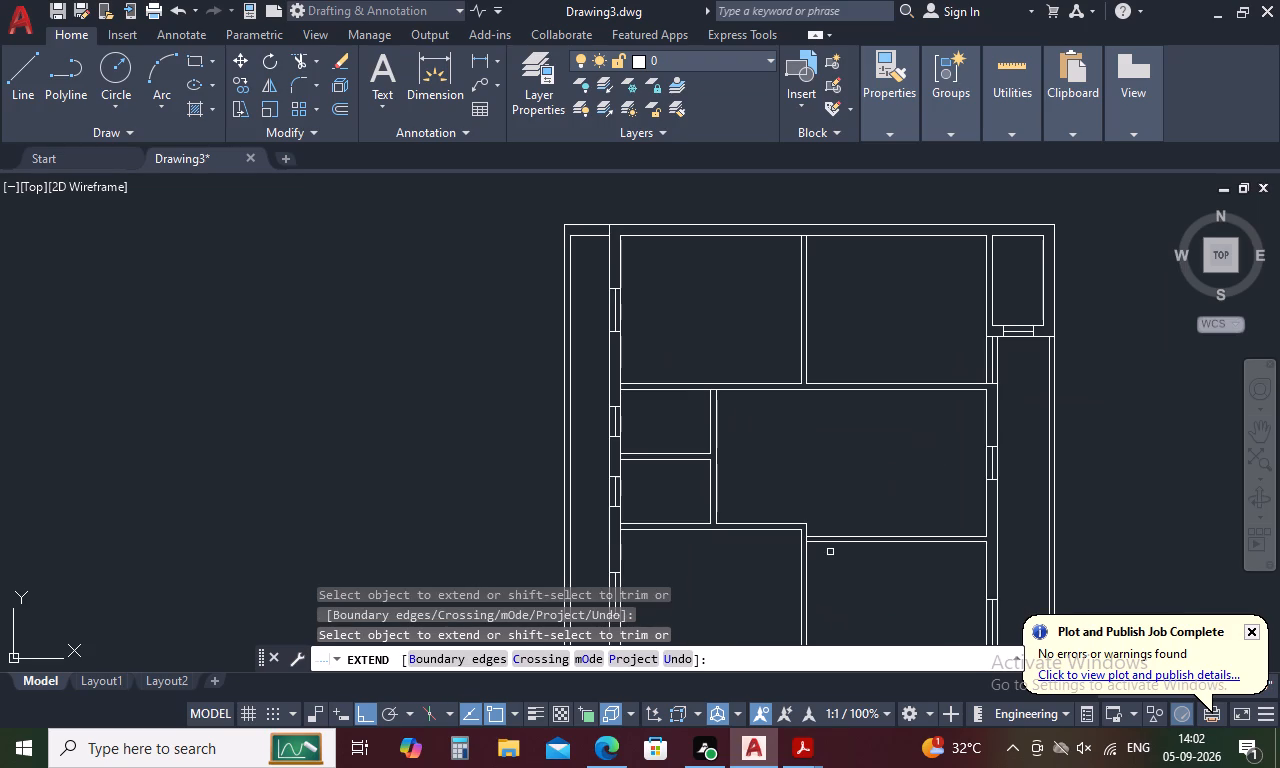
{"action": "scroll", "coordinate": [830, 552], "scroll_direction": "down", "scroll_amount": 2}
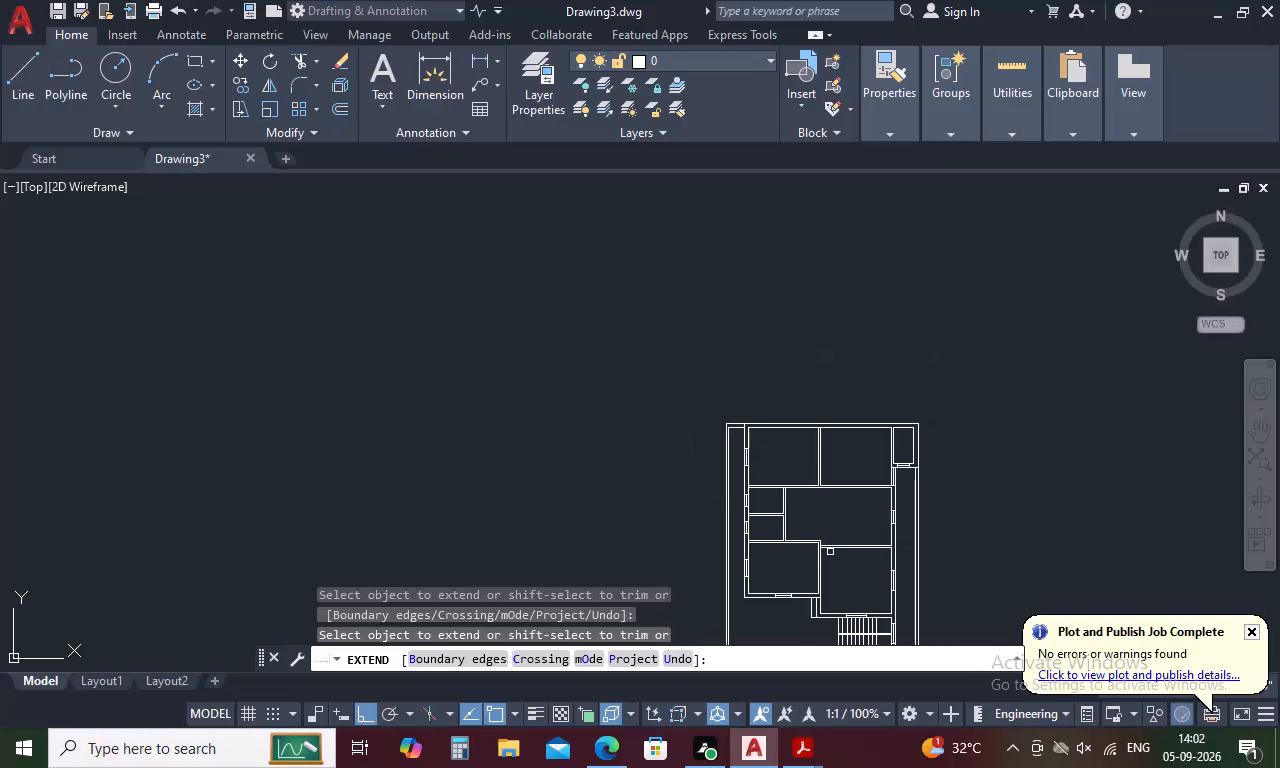
{"action": "scroll", "coordinate": [830, 552], "scroll_direction": "down", "scroll_amount": 1}
{"action": "scroll", "coordinate": [857, 627], "scroll_direction": "up", "scroll_amount": 2}
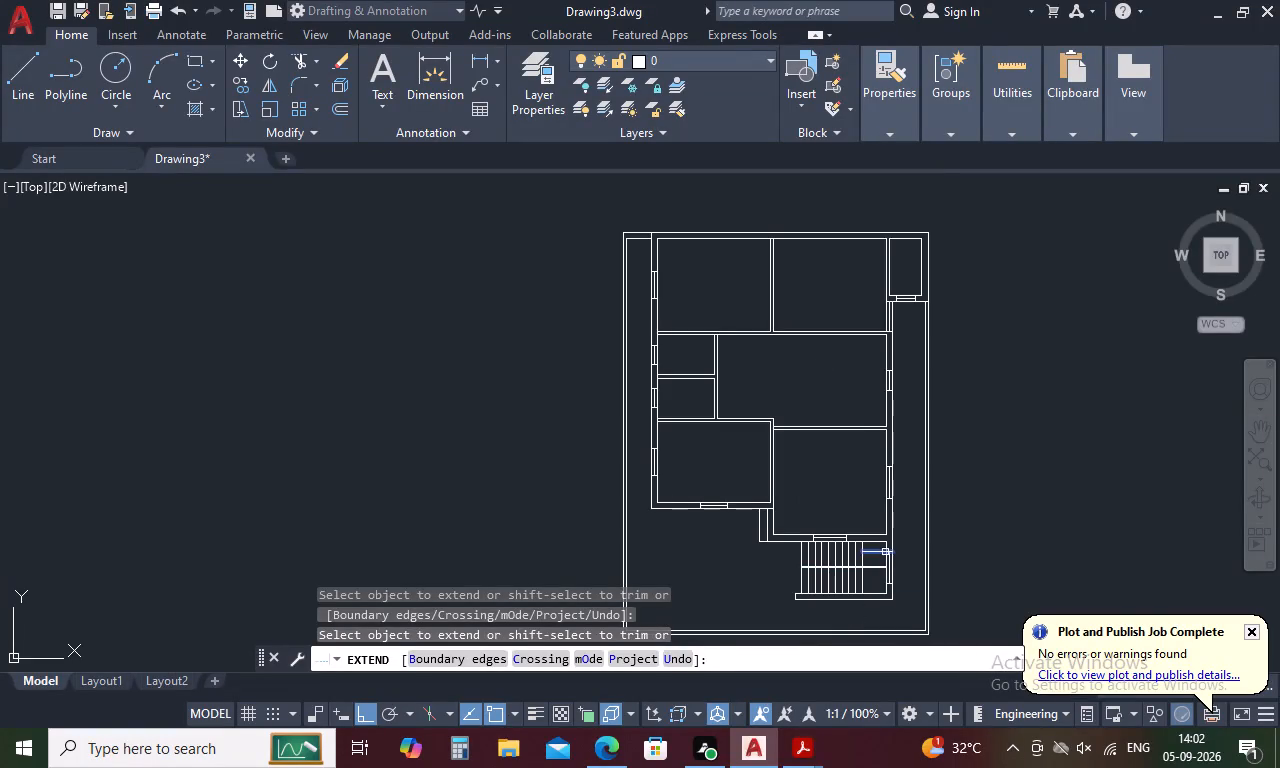
{"action": "scroll", "coordinate": [887, 547], "scroll_direction": "up", "scroll_amount": 3}
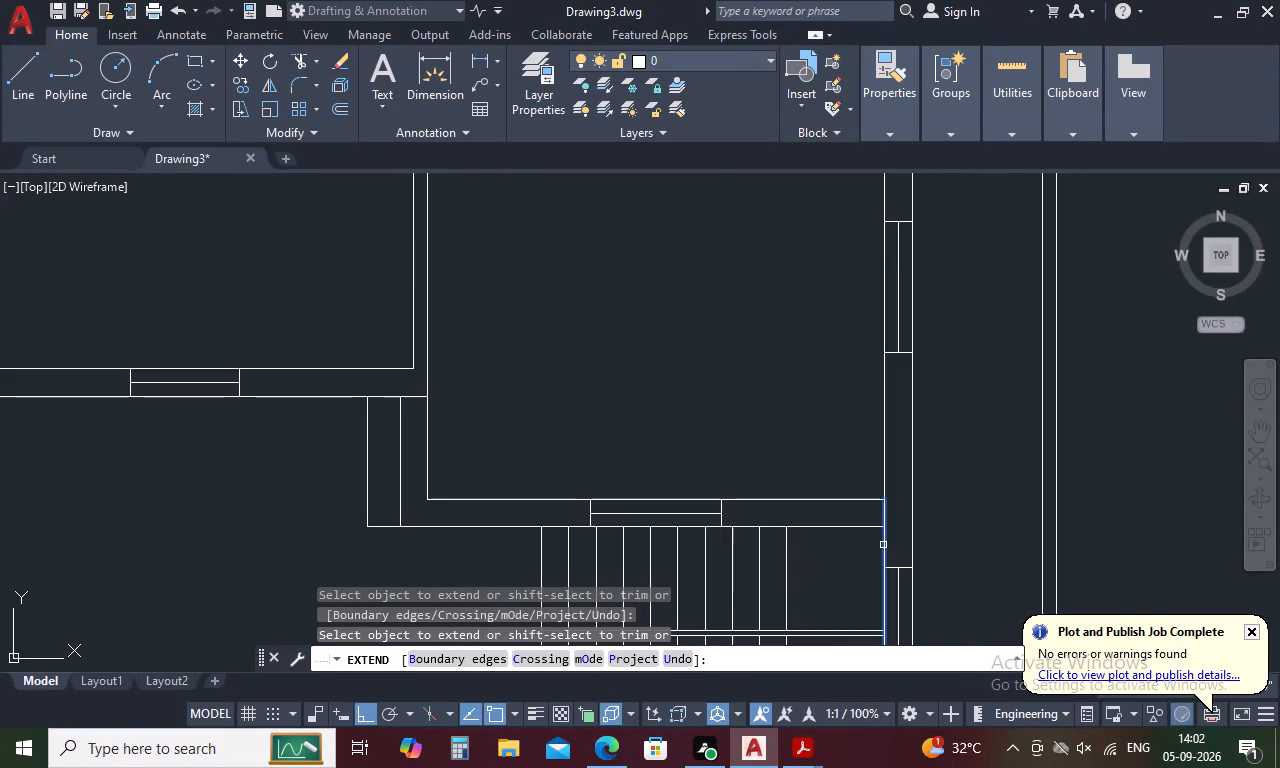
{"action": "left_click", "coordinate": [883, 545]}
{"action": "scroll", "coordinate": [865, 515], "scroll_direction": "down", "scroll_amount": 3}
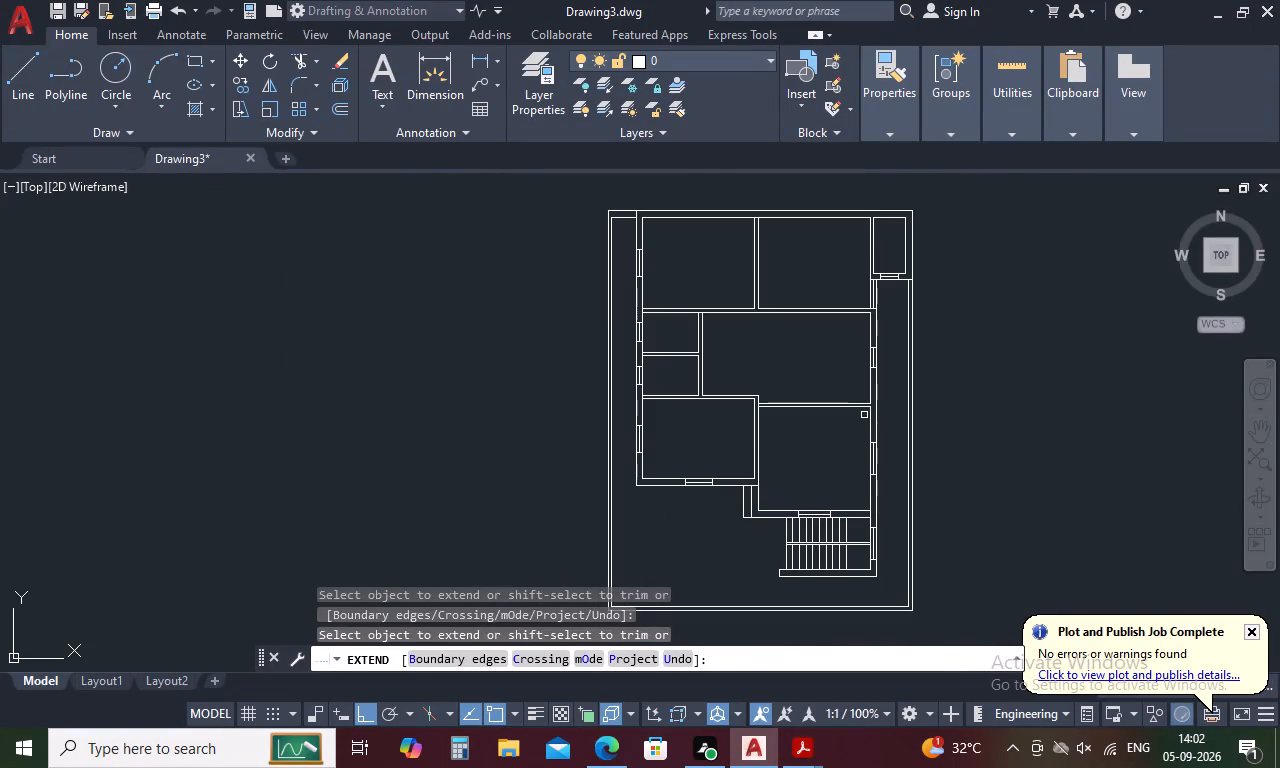
{"action": "left_click", "coordinate": [867, 416]}
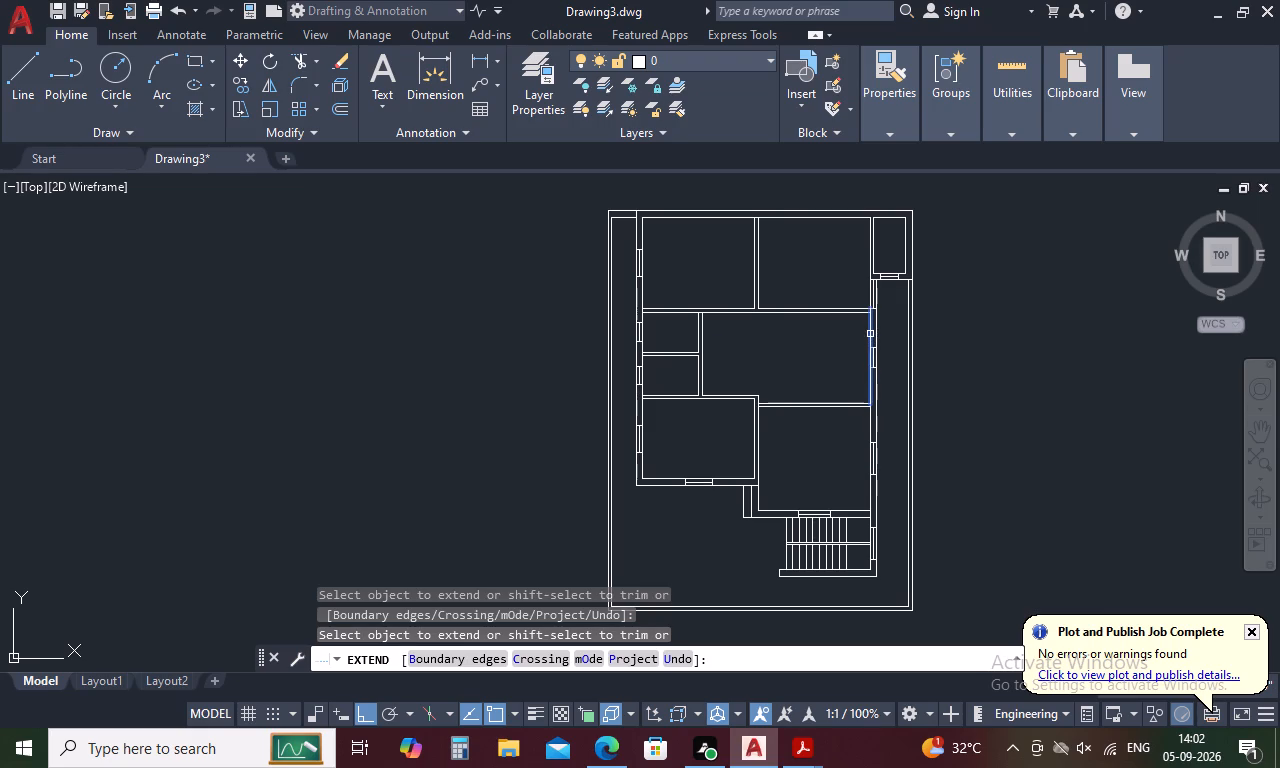
{"action": "left_click", "coordinate": [870, 334]}
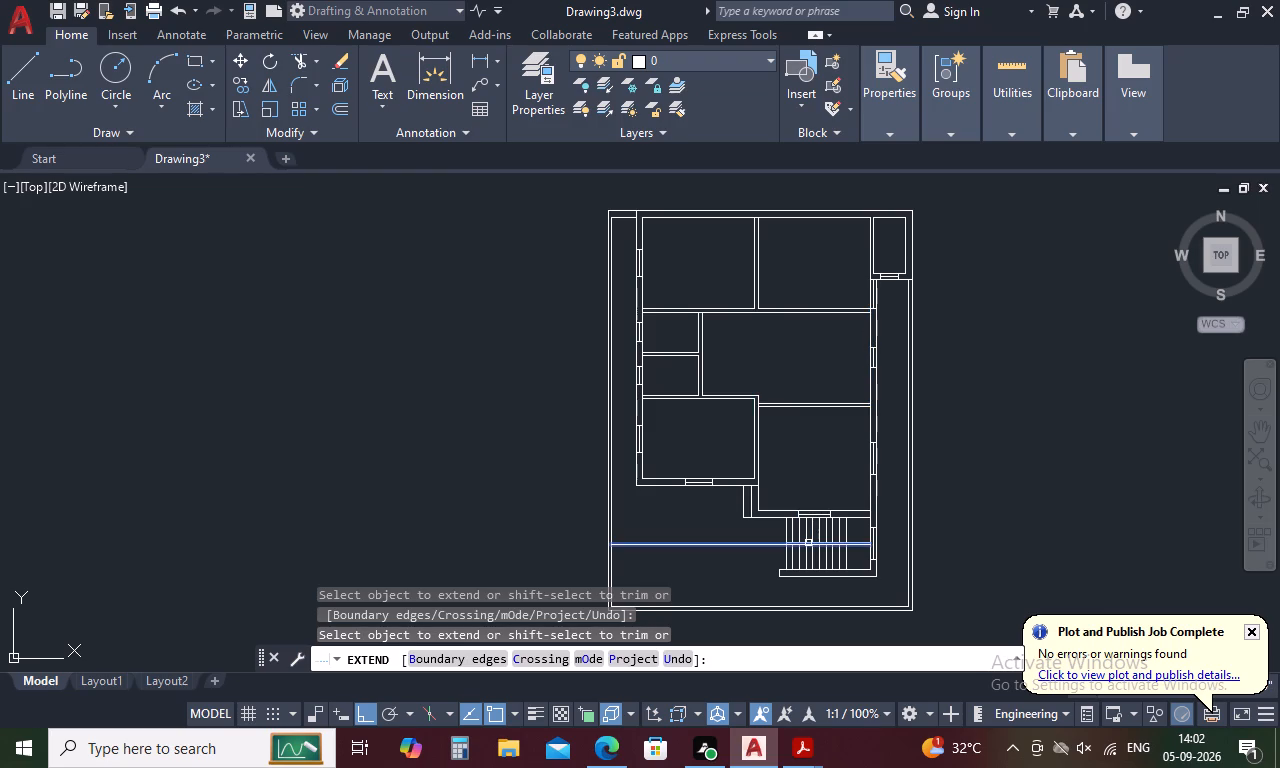
{"action": "key", "text": "Escape"}
Trim the leftover line pieces where the partitions meet at the southeast room's northwest corner and at the large middle room's northwest corner.
{"action": "type", "text": "tr"}
{"action": "key", "text": "space"}
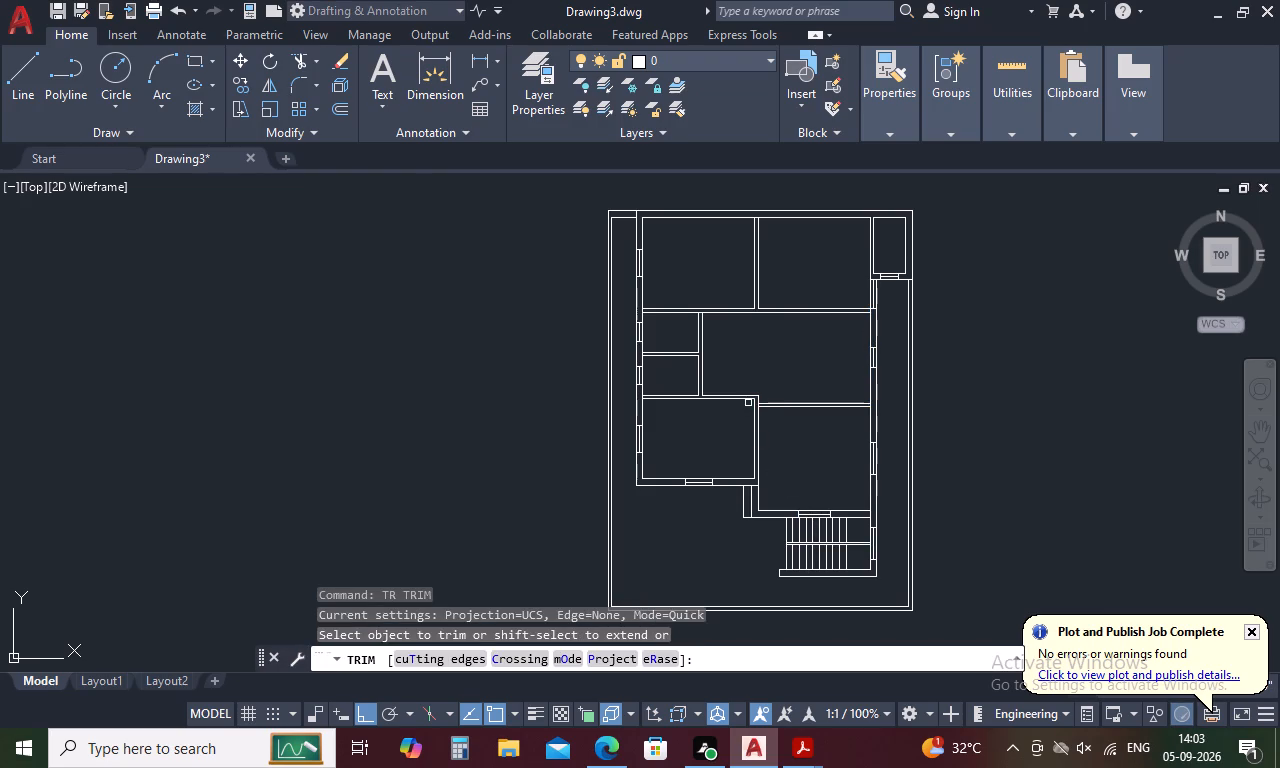
{"action": "scroll", "coordinate": [748, 403], "scroll_direction": "up", "scroll_amount": 4}
{"action": "left_click", "coordinate": [819, 411]}
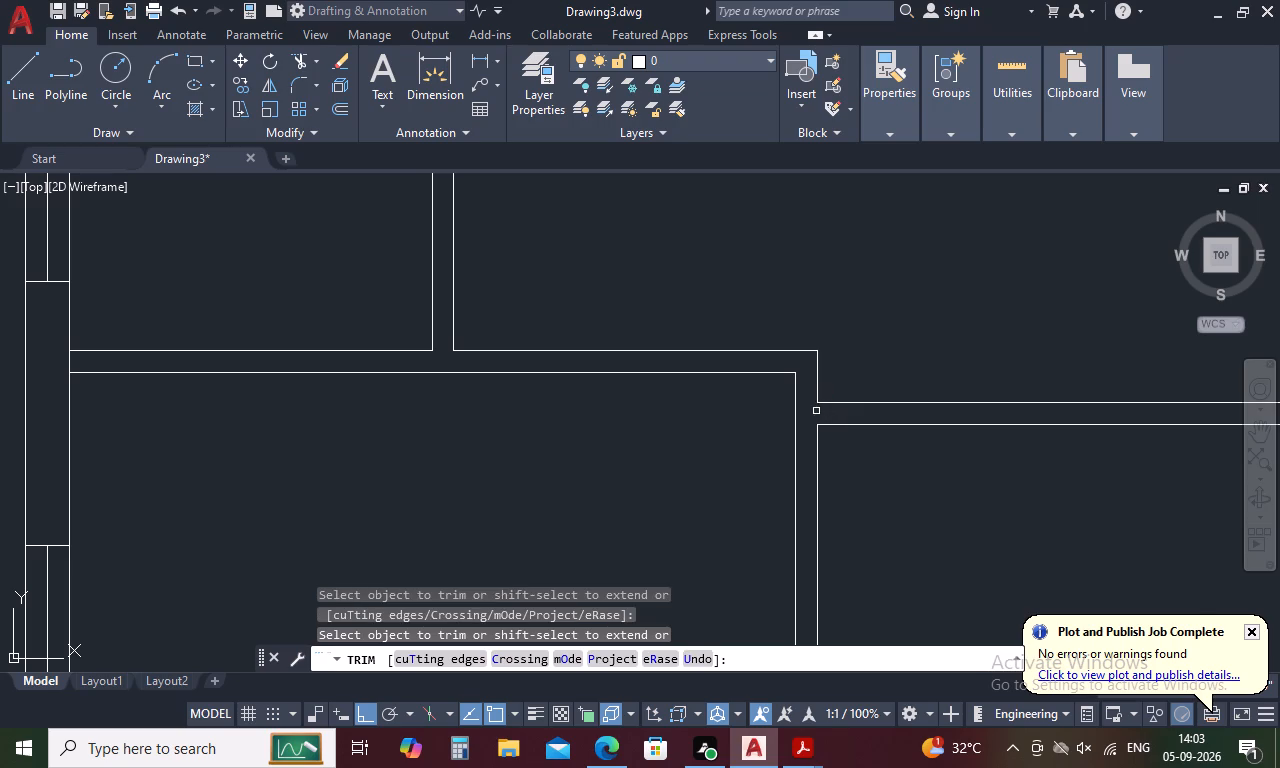
{"action": "scroll", "coordinate": [551, 408], "scroll_direction": "down", "scroll_amount": 3}
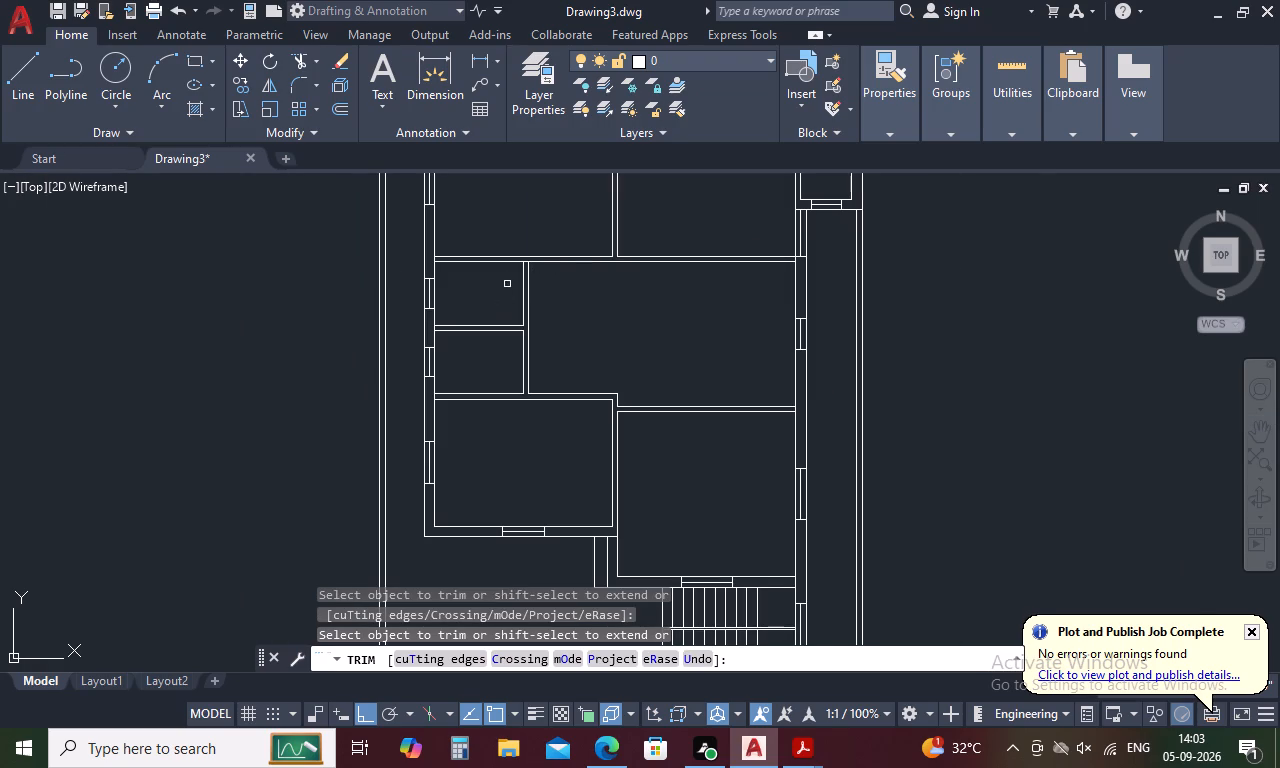
{"action": "scroll", "coordinate": [525, 261], "scroll_direction": "up", "scroll_amount": 3}
{"action": "left_click", "coordinate": [525, 261]}
{"action": "scroll", "coordinate": [525, 261], "scroll_direction": "down", "scroll_amount": 3}
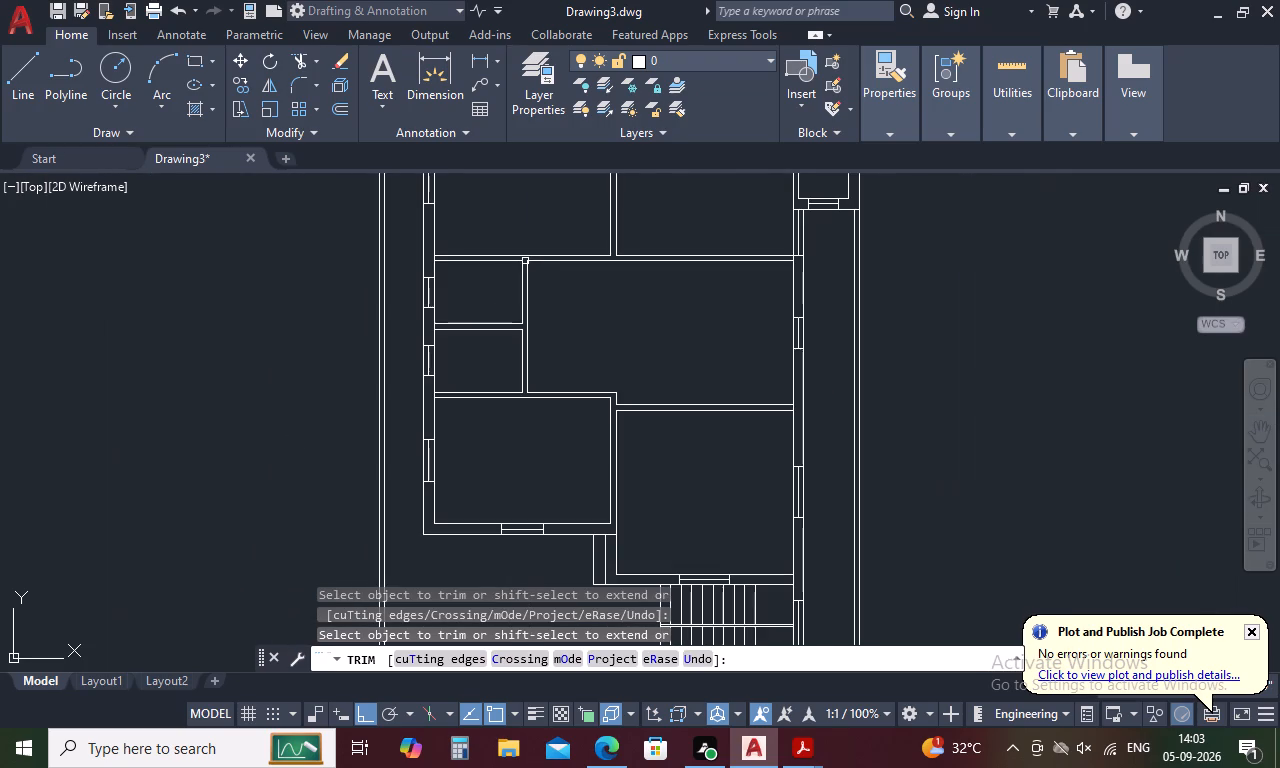
{"action": "scroll", "coordinate": [689, 339], "scroll_direction": "down", "scroll_amount": 1}
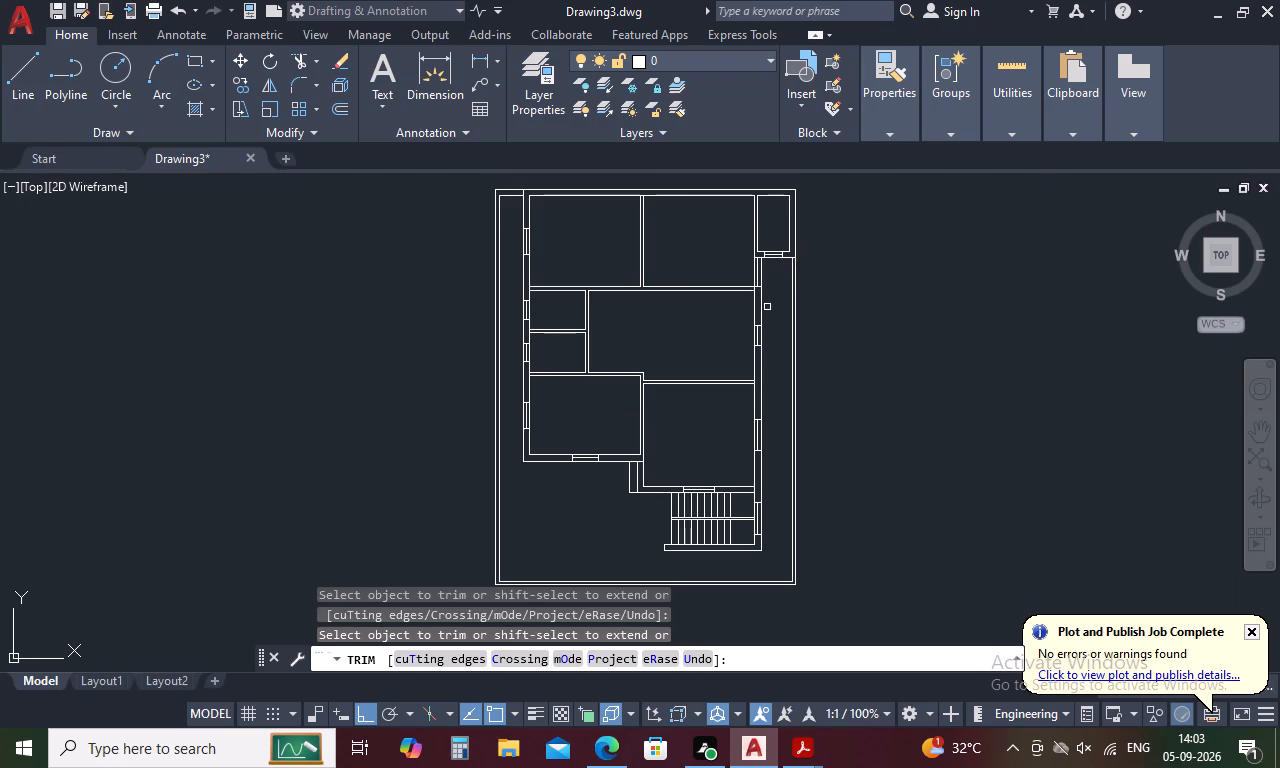
{"action": "key", "text": "Escape"}
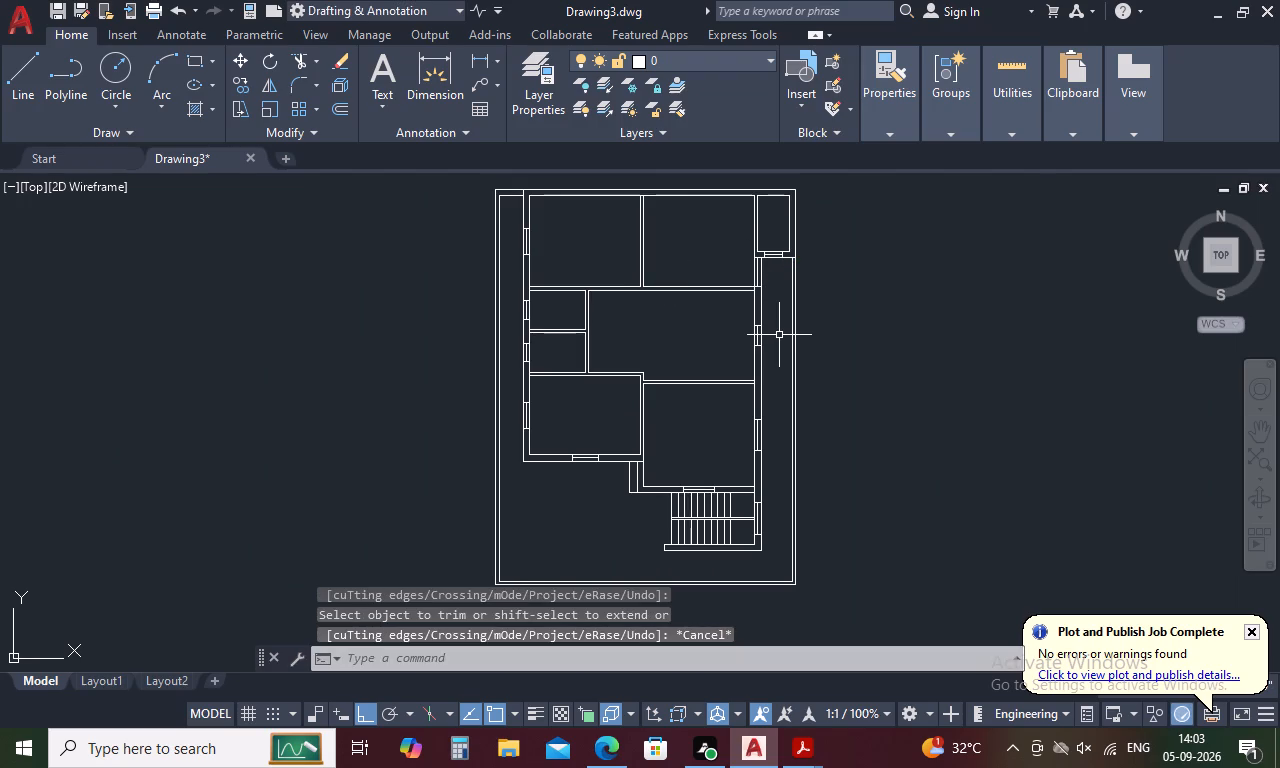
Extend the inner north wall line of the northern room adjoining the small northeast room.
{"action": "type", "text": "ex"}
{"action": "key", "text": "space"}
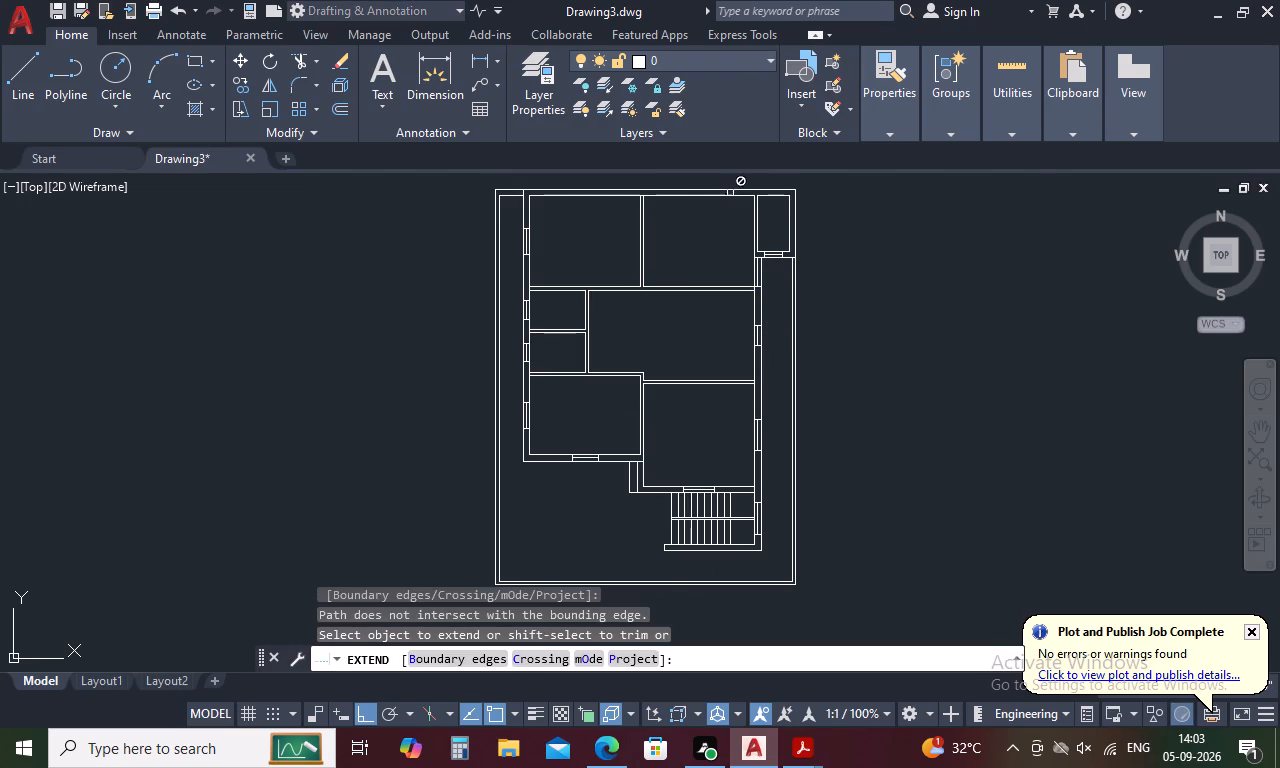
{"action": "left_click", "coordinate": [732, 195]}
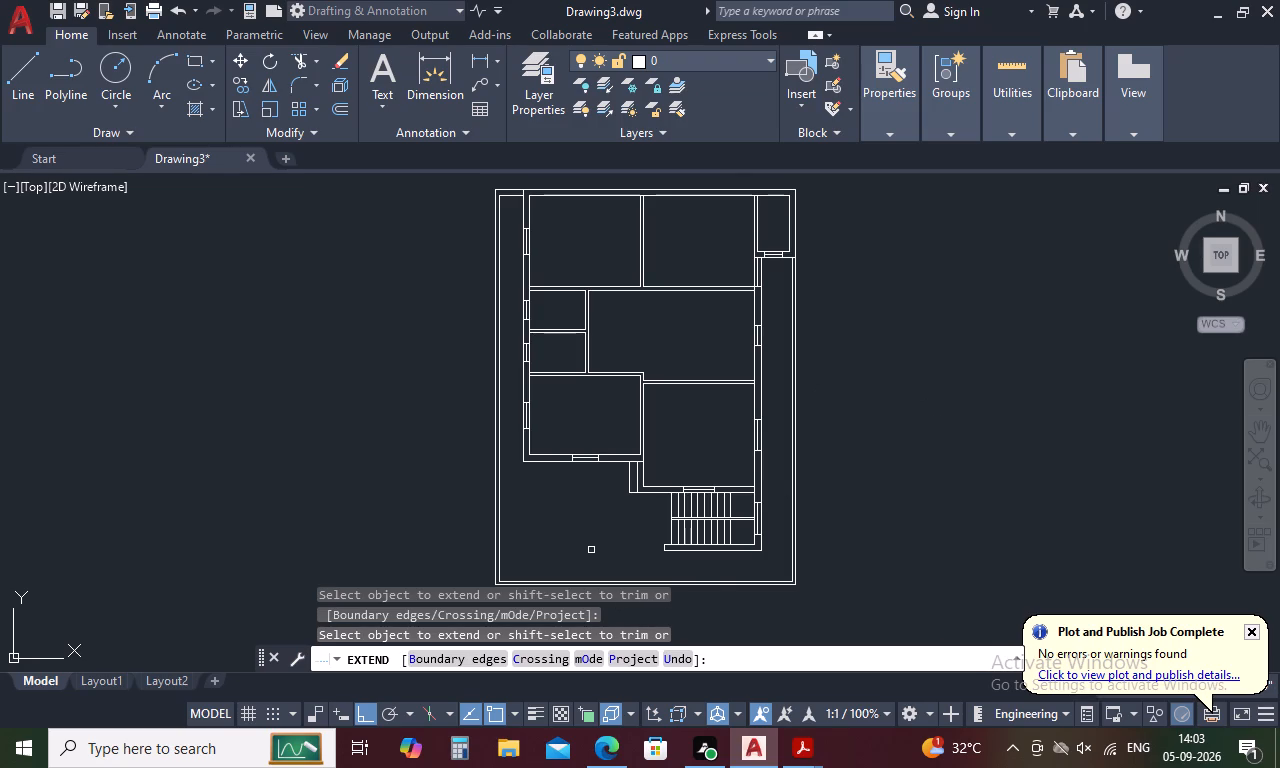
{"action": "key", "text": "Escape"}
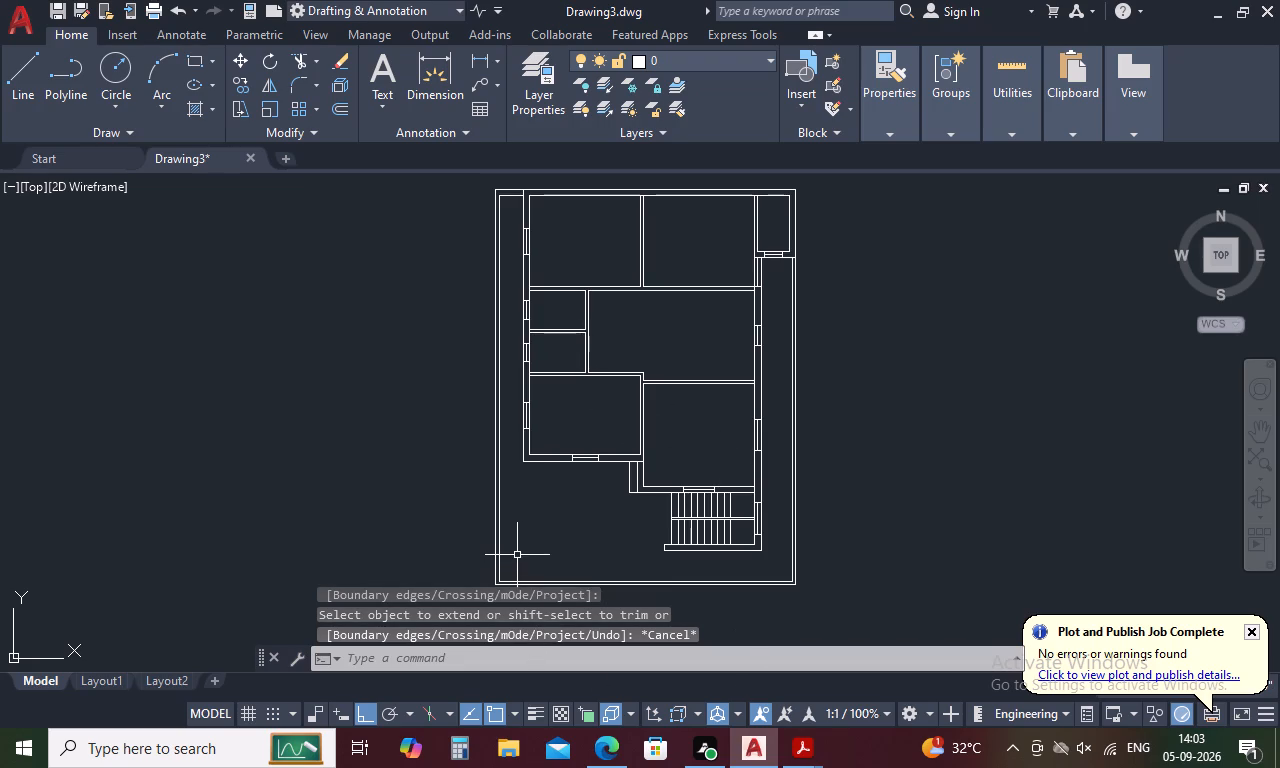
Draw a line across the southeast room's west wall, midway along its short section south of the southwest room.
{"action": "type", "text": "l"}
{"action": "key", "text": "space"}
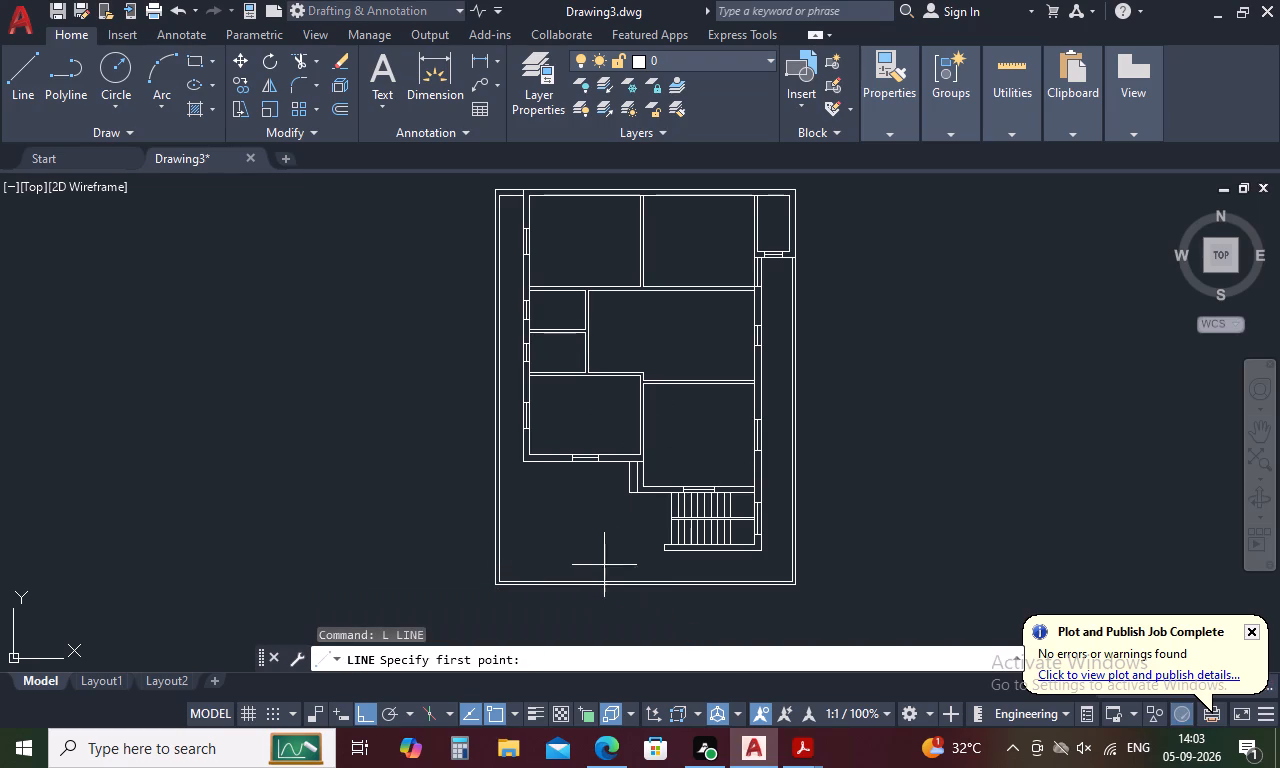
{"action": "scroll", "coordinate": [637, 467], "scroll_direction": "up", "scroll_amount": 4}
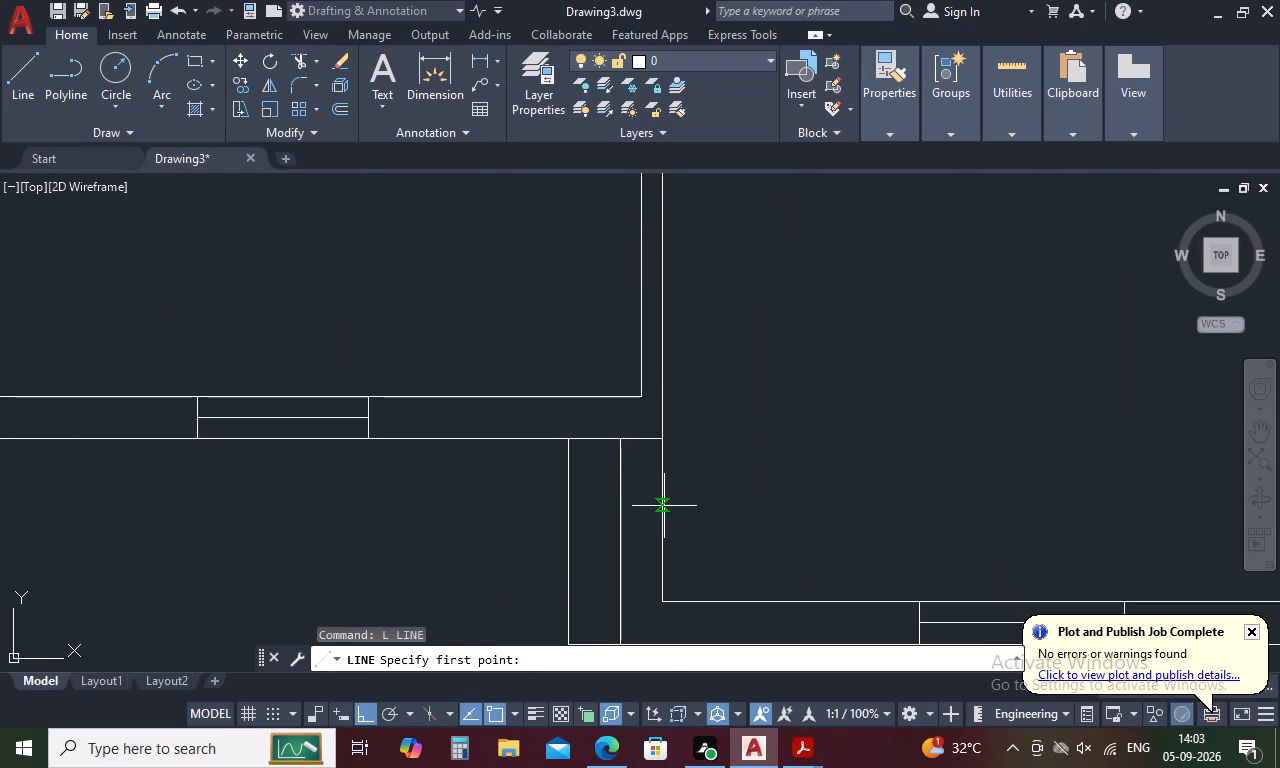
{"action": "left_click", "coordinate": [664, 519]}
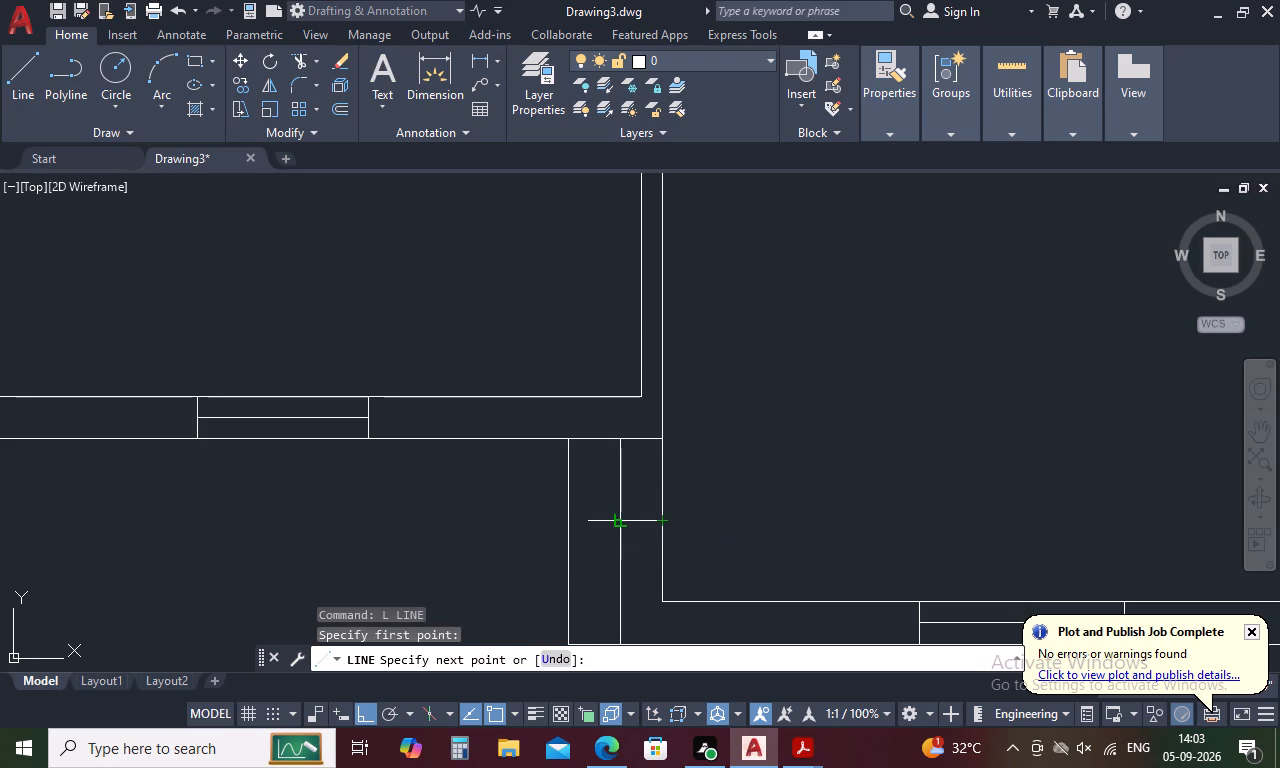
{"action": "left_click", "coordinate": [618, 521]}
{"action": "key", "text": "Escape"}
Offset the line across the southeast room's west wall by 1.5' to both sides to mark the opening's ends.
{"action": "type", "text": "o"}
{"action": "key", "text": "space"}
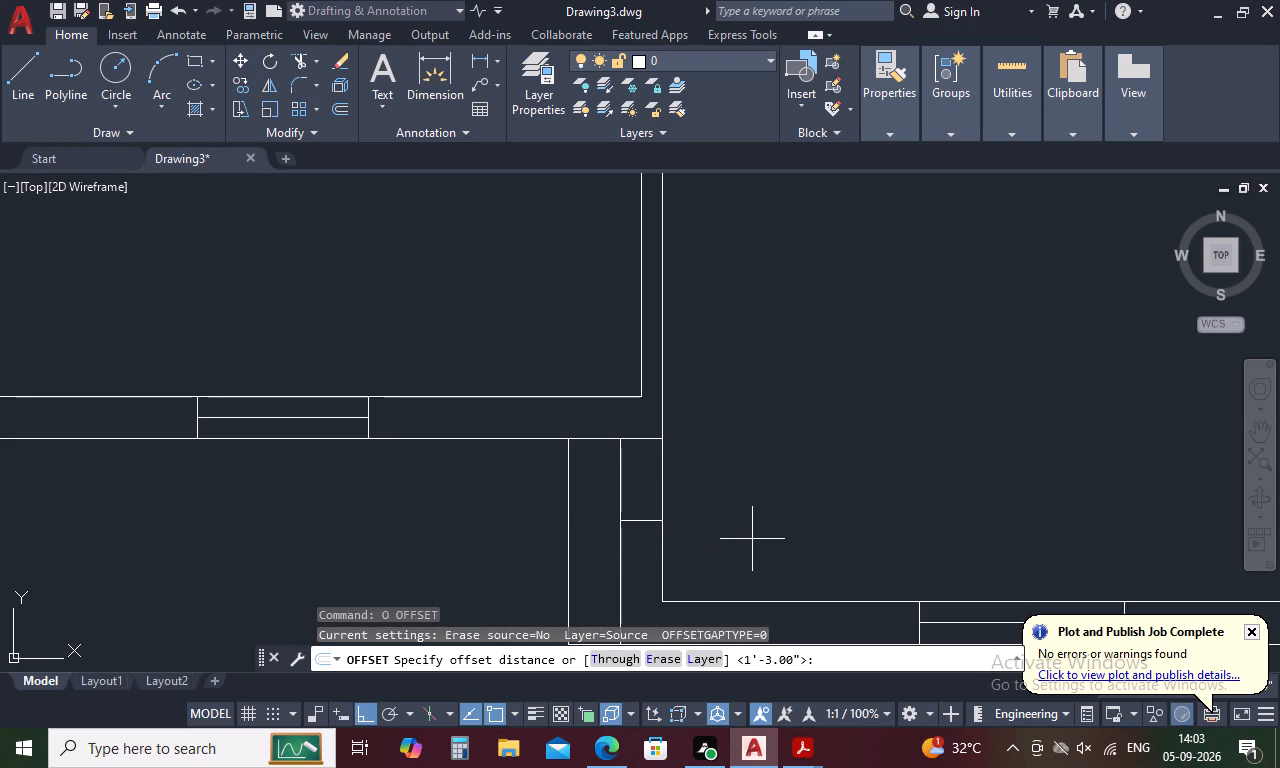
{"action": "type", "text": "1."}
{"action": "type", "text": "5'"}
{"action": "key", "text": "space"}
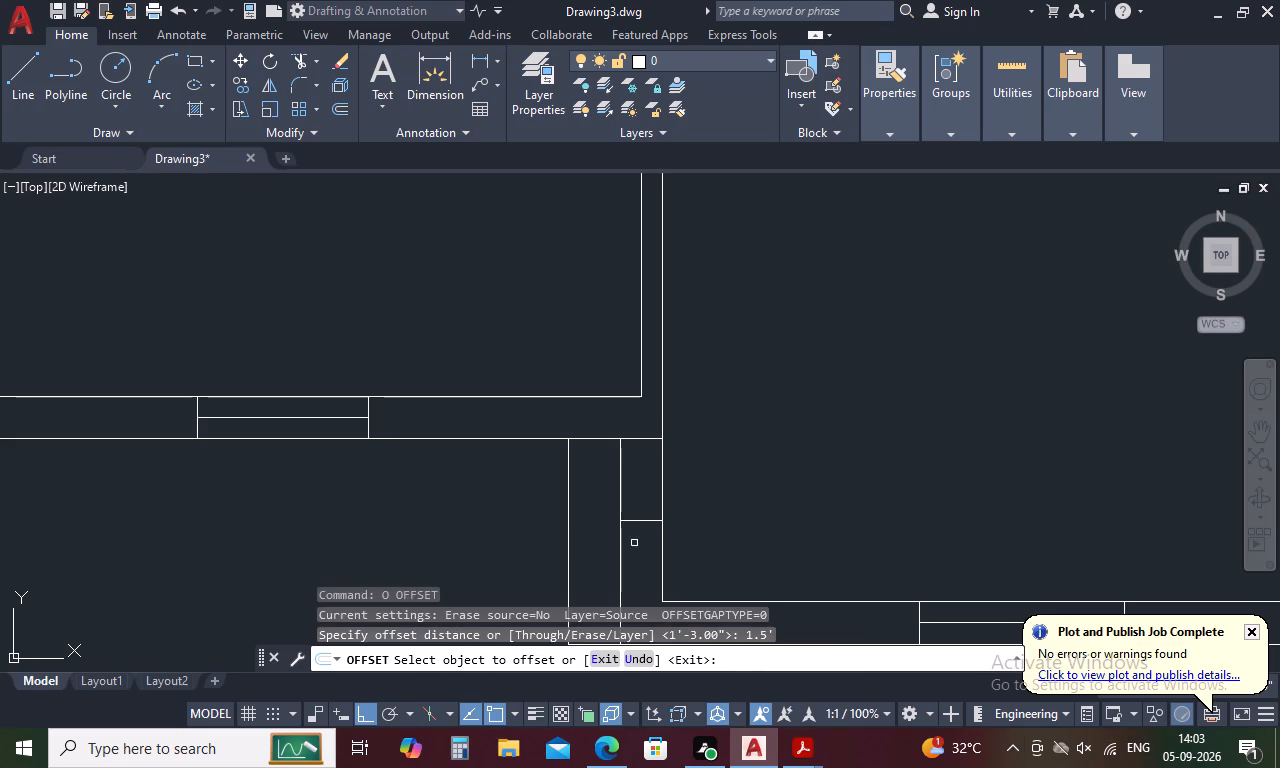
{"action": "left_click", "coordinate": [642, 522]}
{"action": "left_click", "coordinate": [645, 473]}
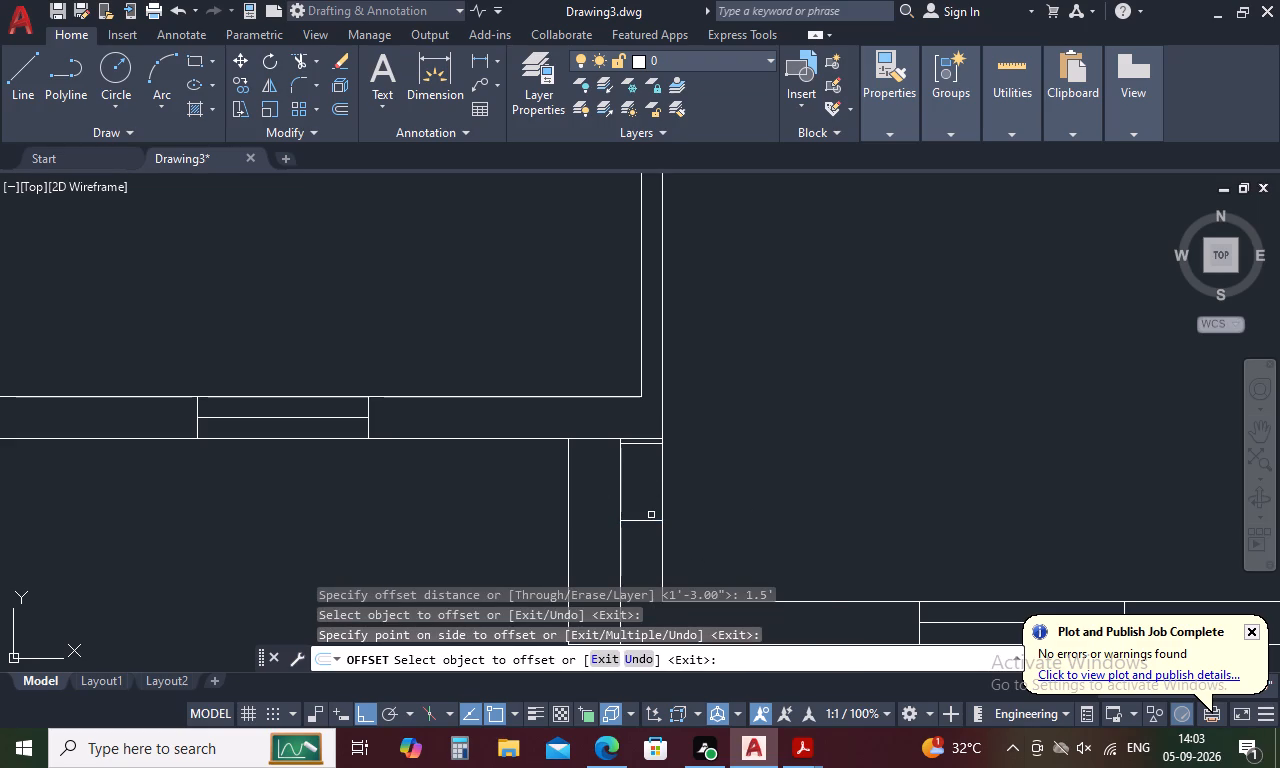
{"action": "left_click", "coordinate": [651, 520]}
{"action": "left_click", "coordinate": [648, 574]}
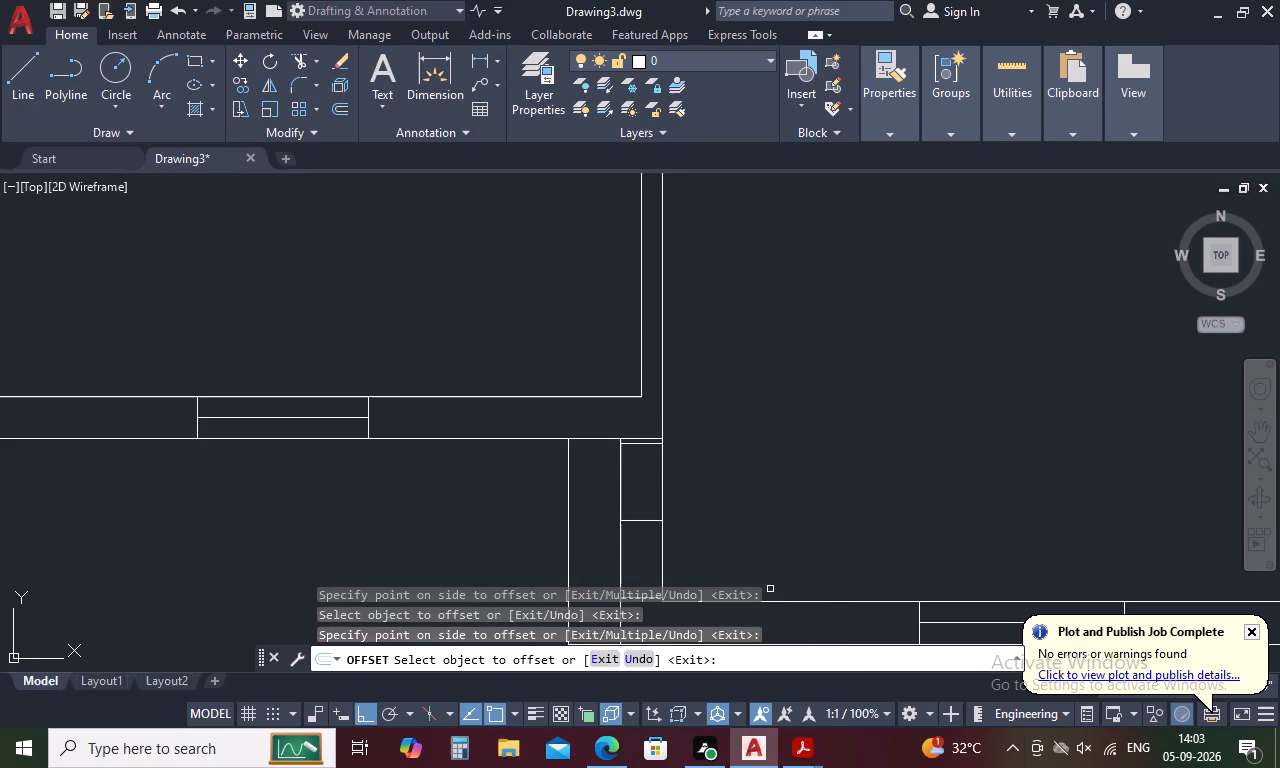
{"action": "key", "text": "Escape"}
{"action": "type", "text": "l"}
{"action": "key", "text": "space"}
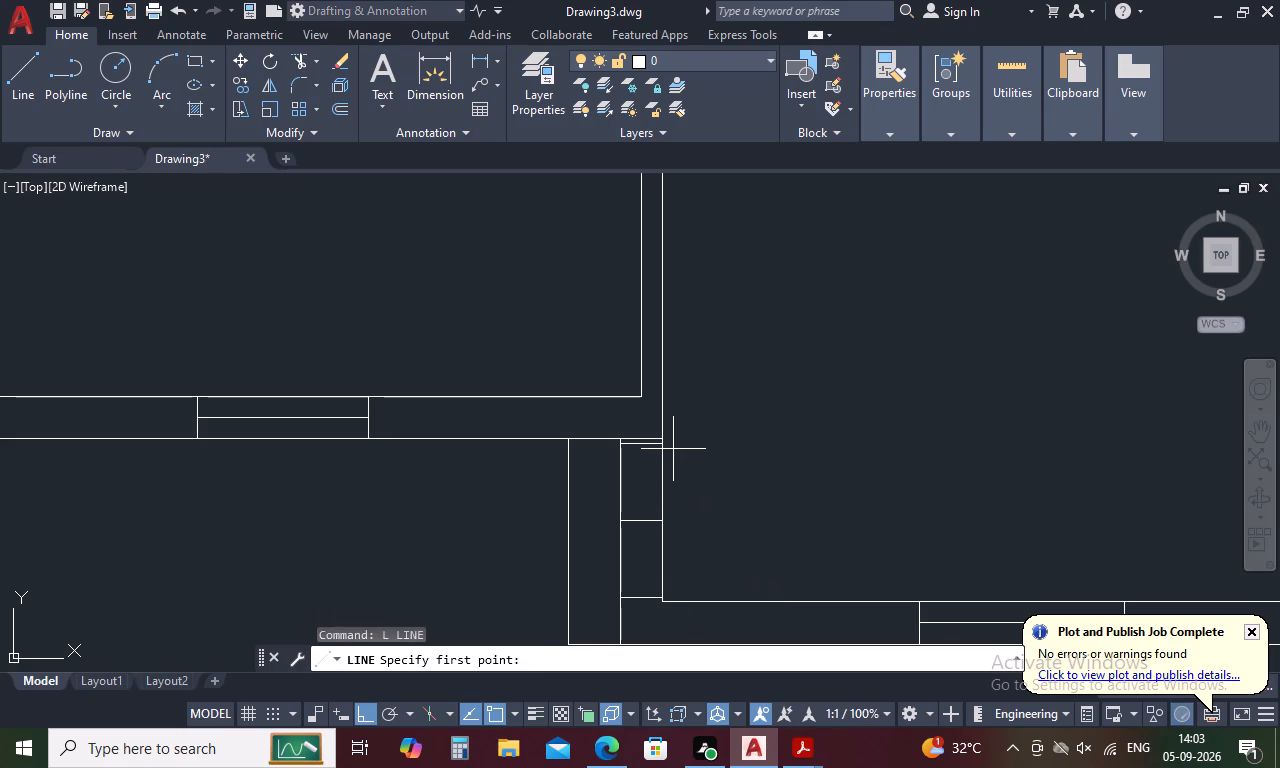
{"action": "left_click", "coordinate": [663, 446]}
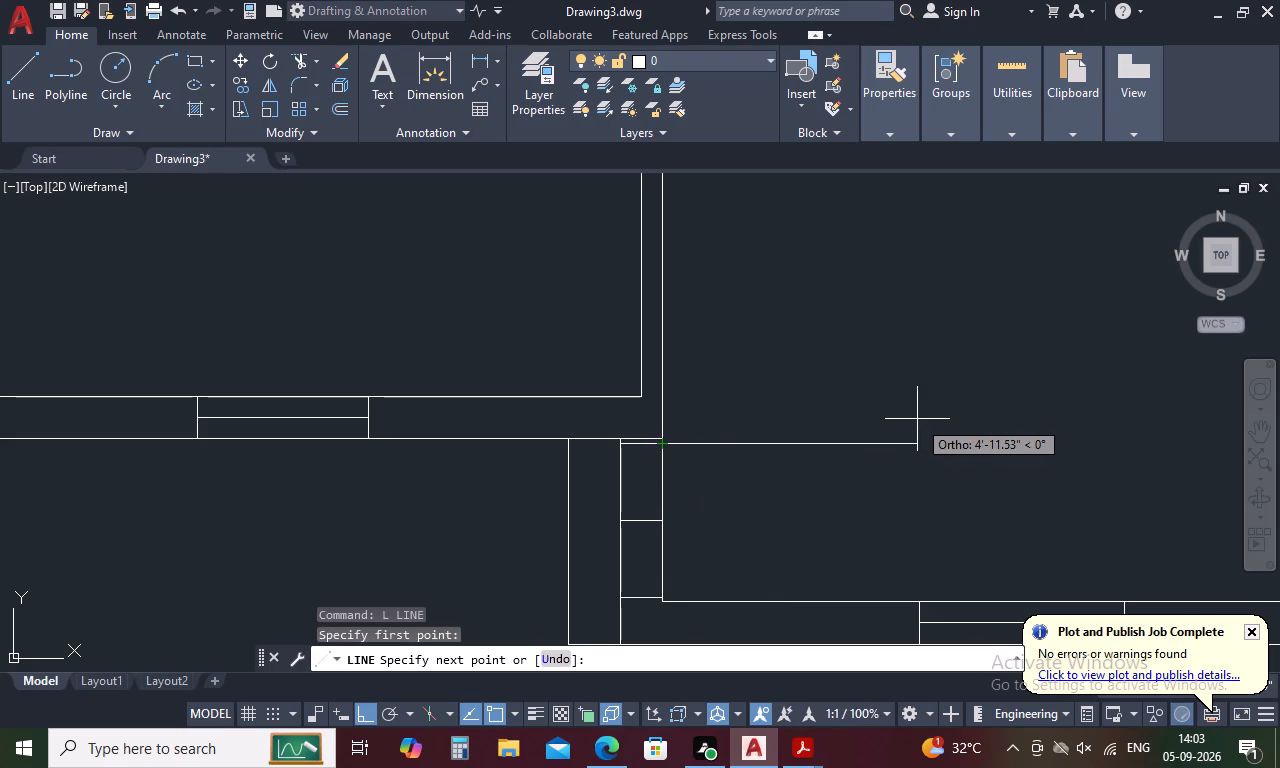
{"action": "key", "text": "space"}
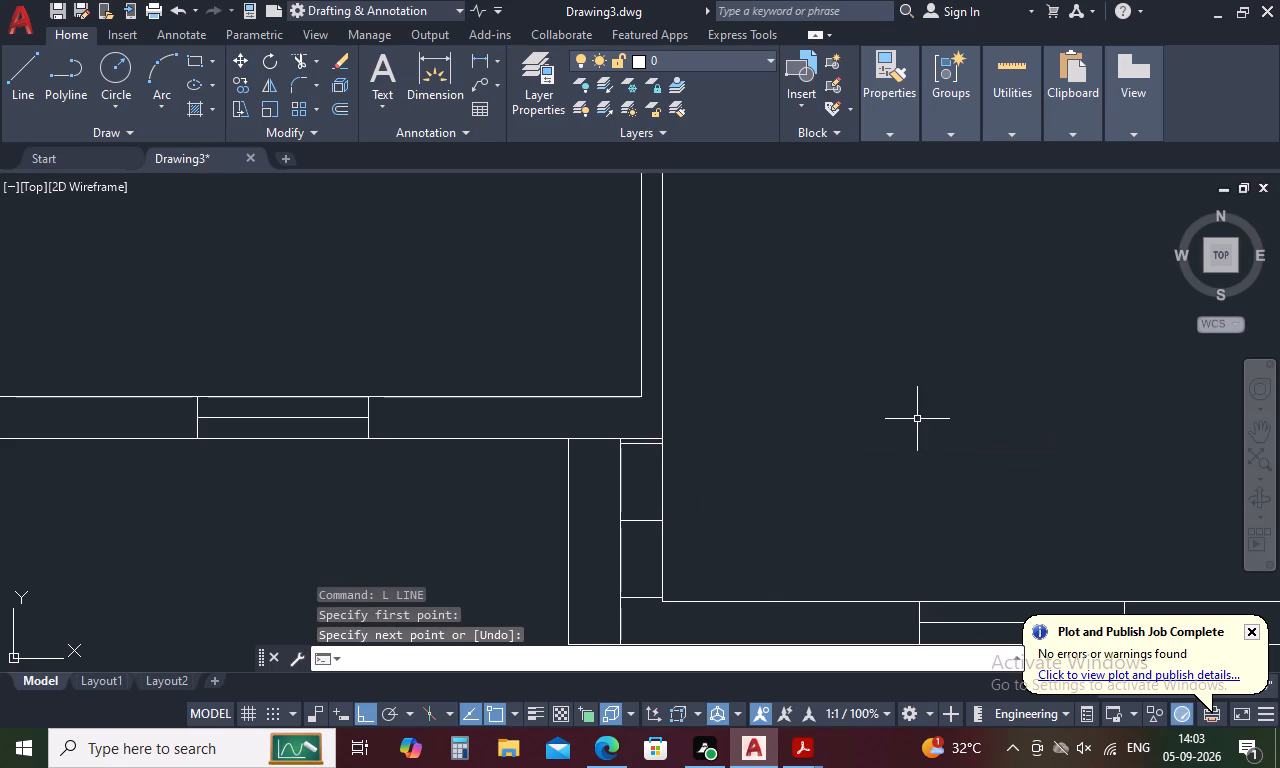
Draw a 3' door leaf line eastward into the southeast room from the south end of its west wall opening.
{"action": "key", "text": "l"}
{"action": "key", "text": "space"}
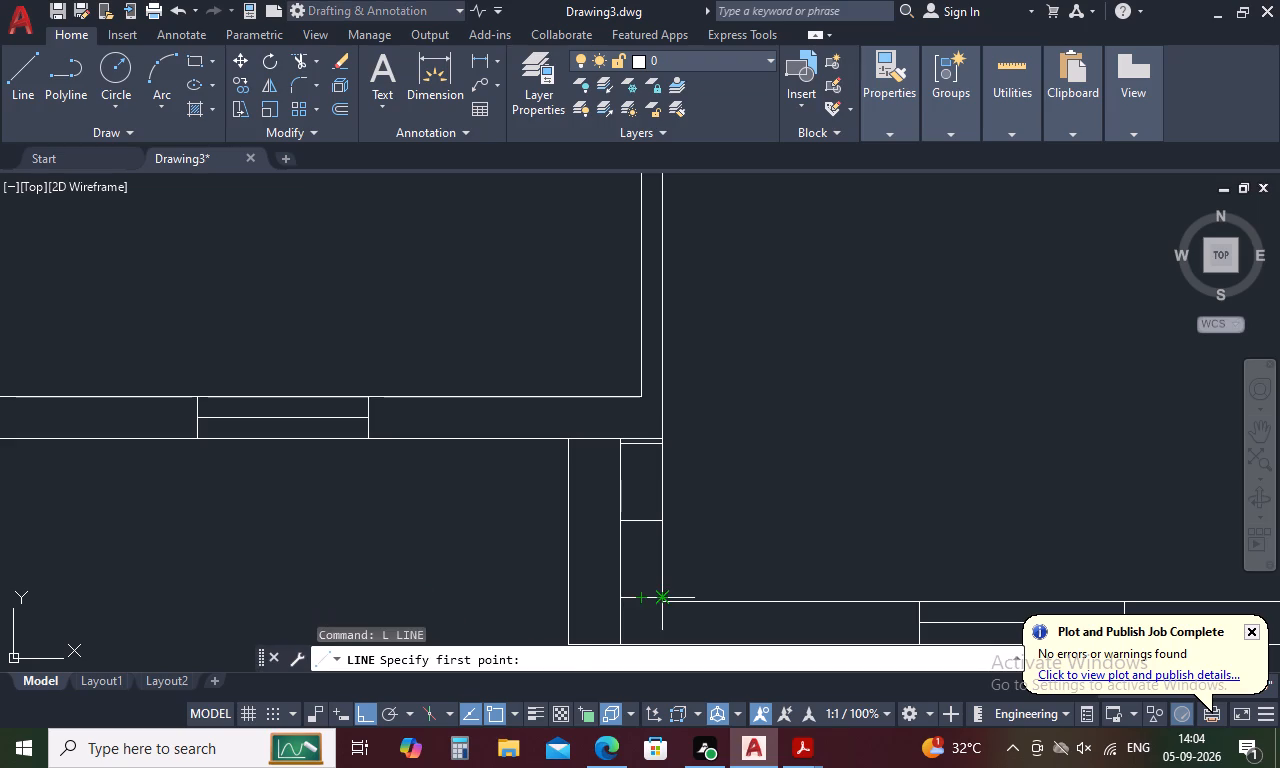
{"action": "left_click", "coordinate": [656, 599]}
{"action": "key", "text": "3"}
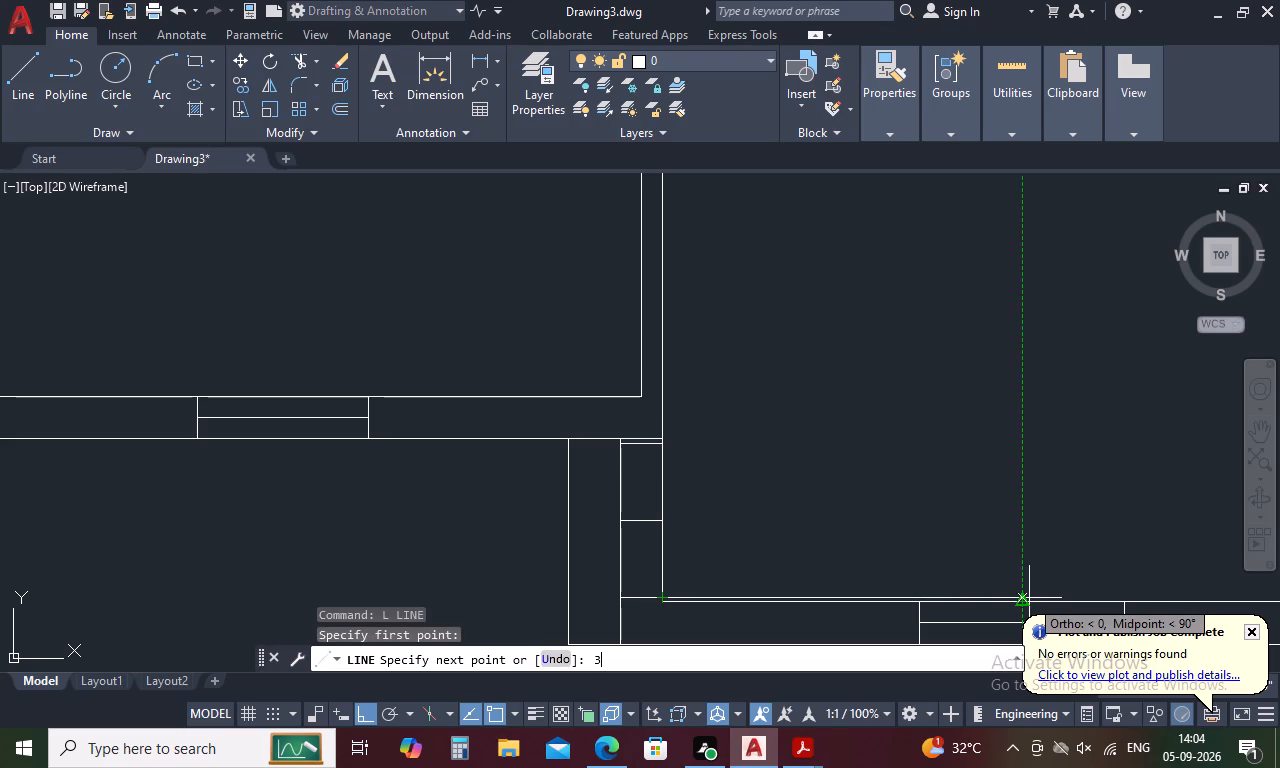
{"action": "key", "text": "apostrophe"}
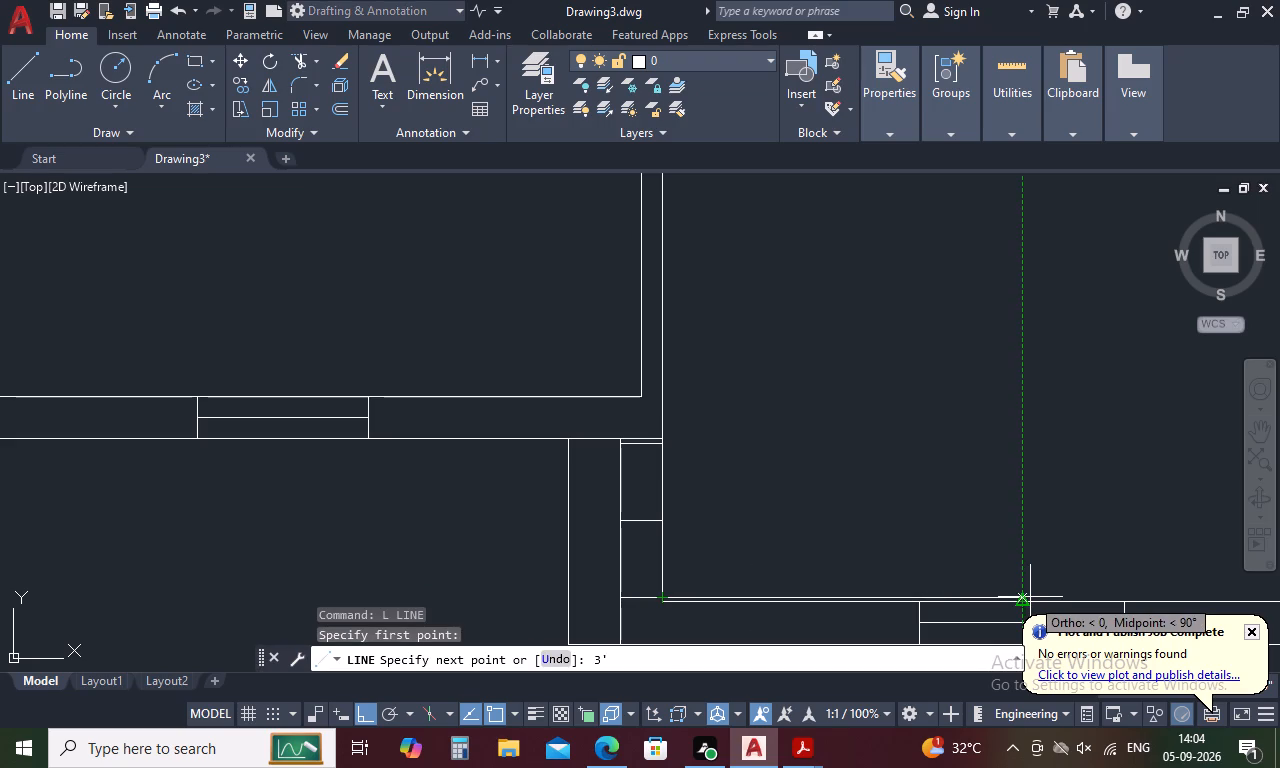
{"action": "key", "text": "space"}
{"action": "key", "text": "Escape"}
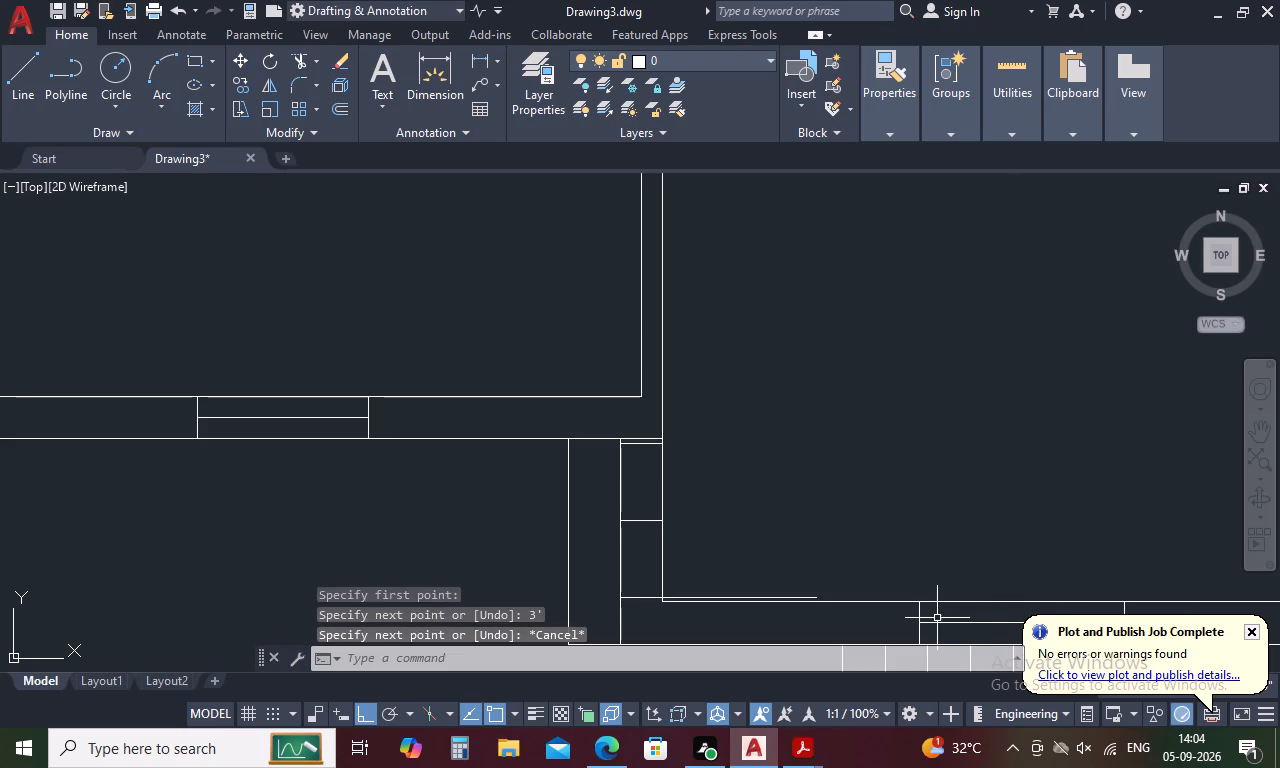
Offset the door leaf line 1" to the north to give the leaf its thickness.
{"action": "type", "text": "o 1"}
{"action": "key", "text": "space"}
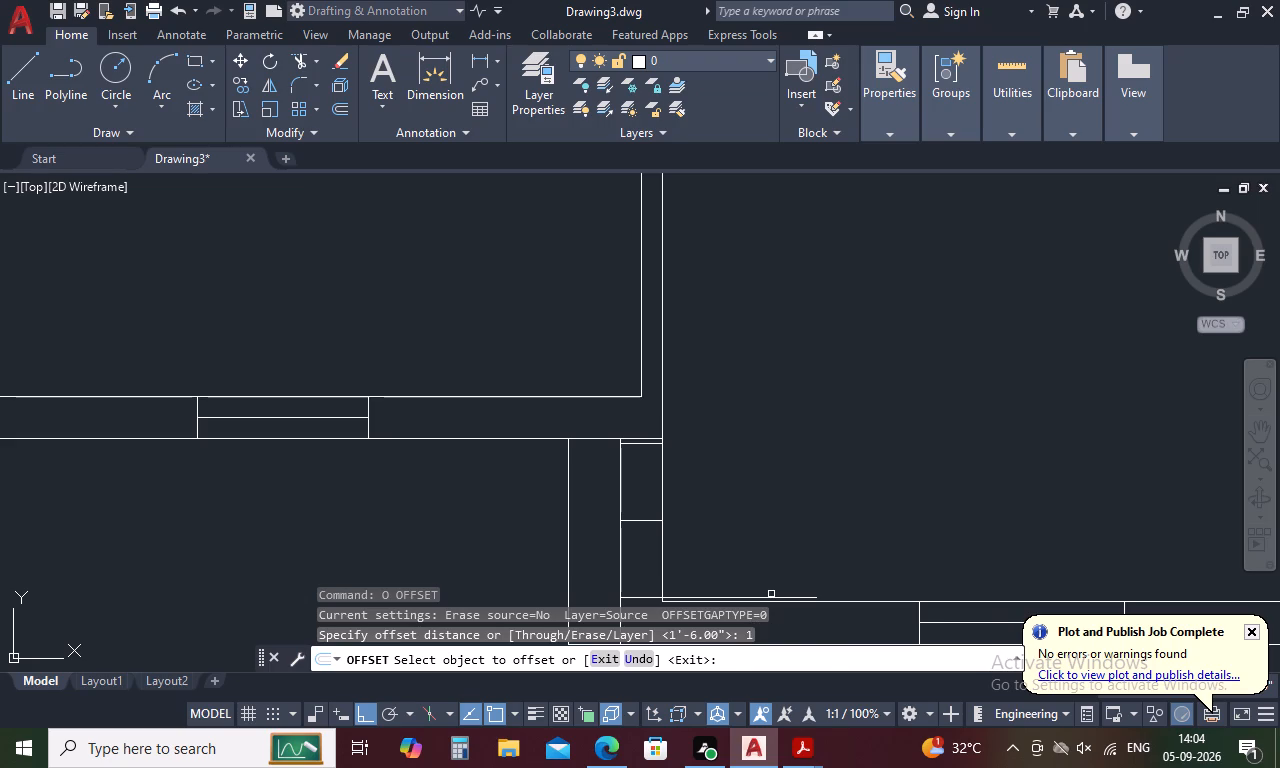
{"action": "left_click", "coordinate": [775, 596]}
{"action": "left_click", "coordinate": [778, 543]}
{"action": "key", "text": "Escape"}
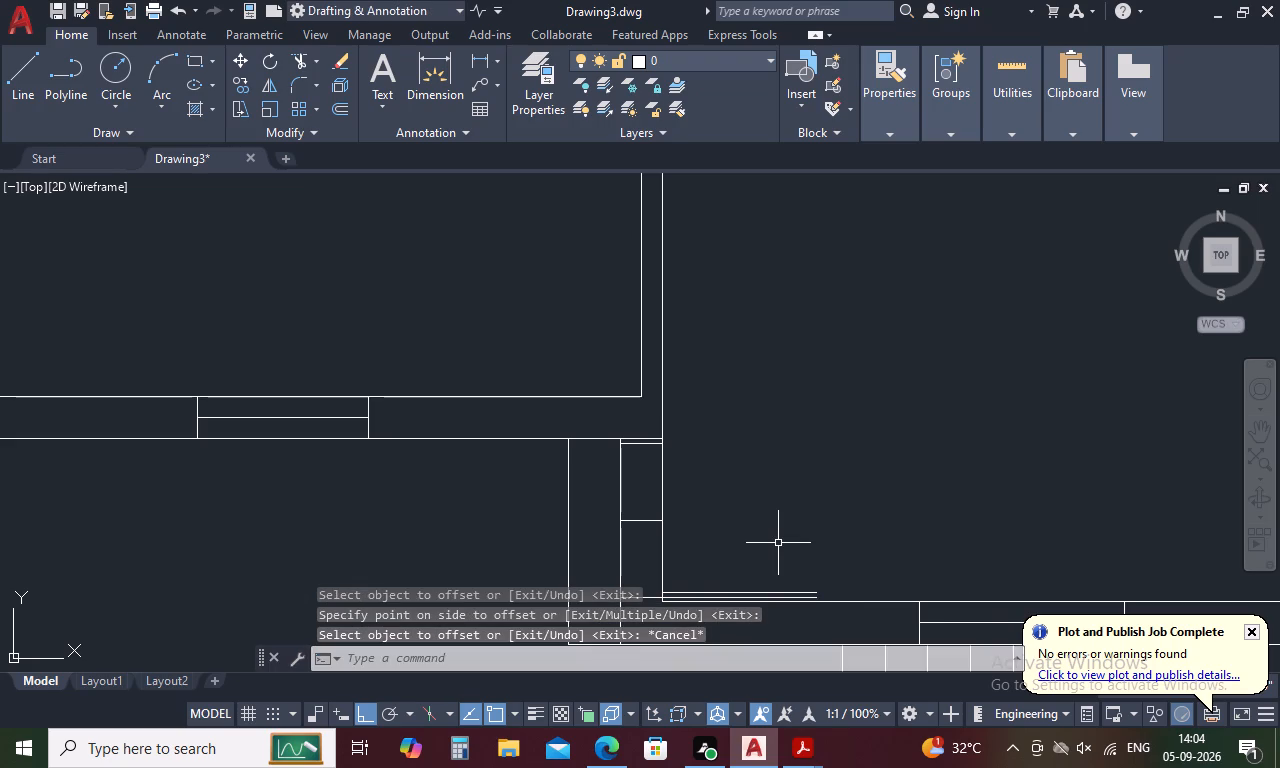
Draw a three-point door swing arc from the opening's north end to the outer end of the door leaf.
{"action": "type", "text": "a"}
{"action": "key", "text": "space"}
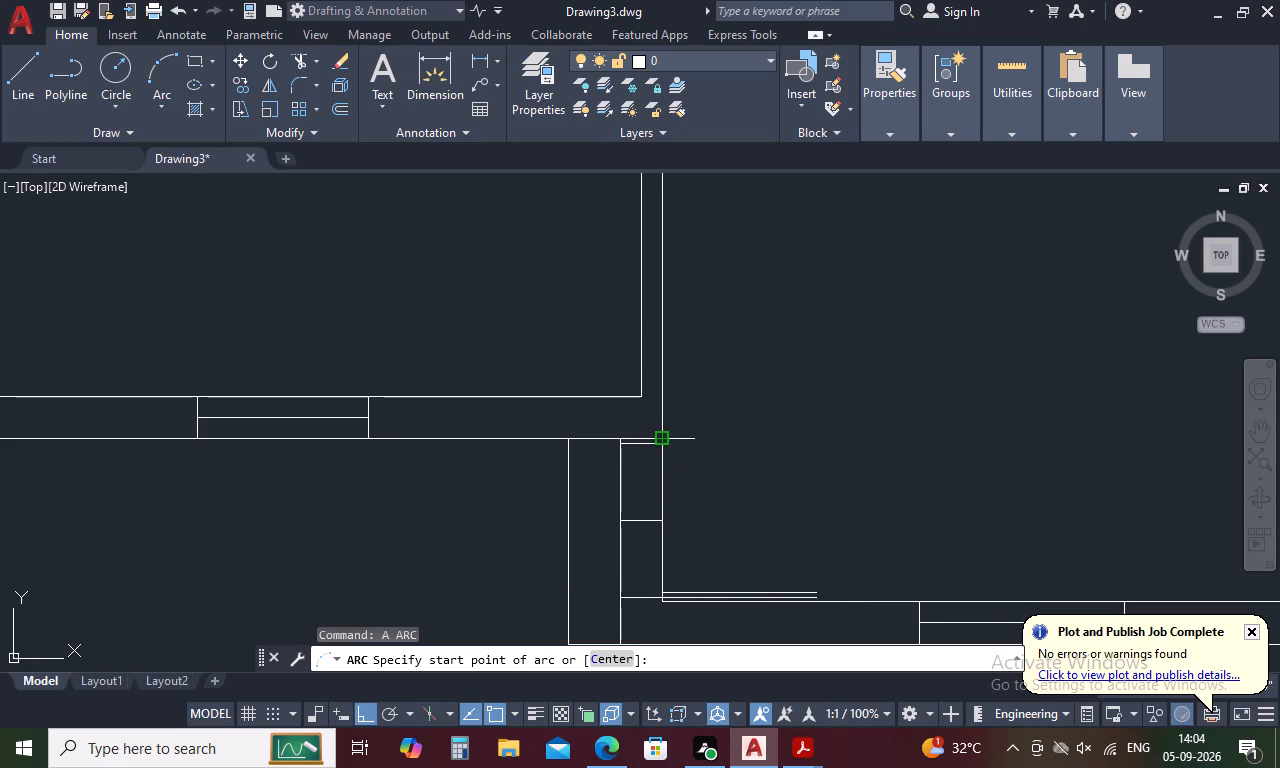
{"action": "left_click", "coordinate": [660, 447]}
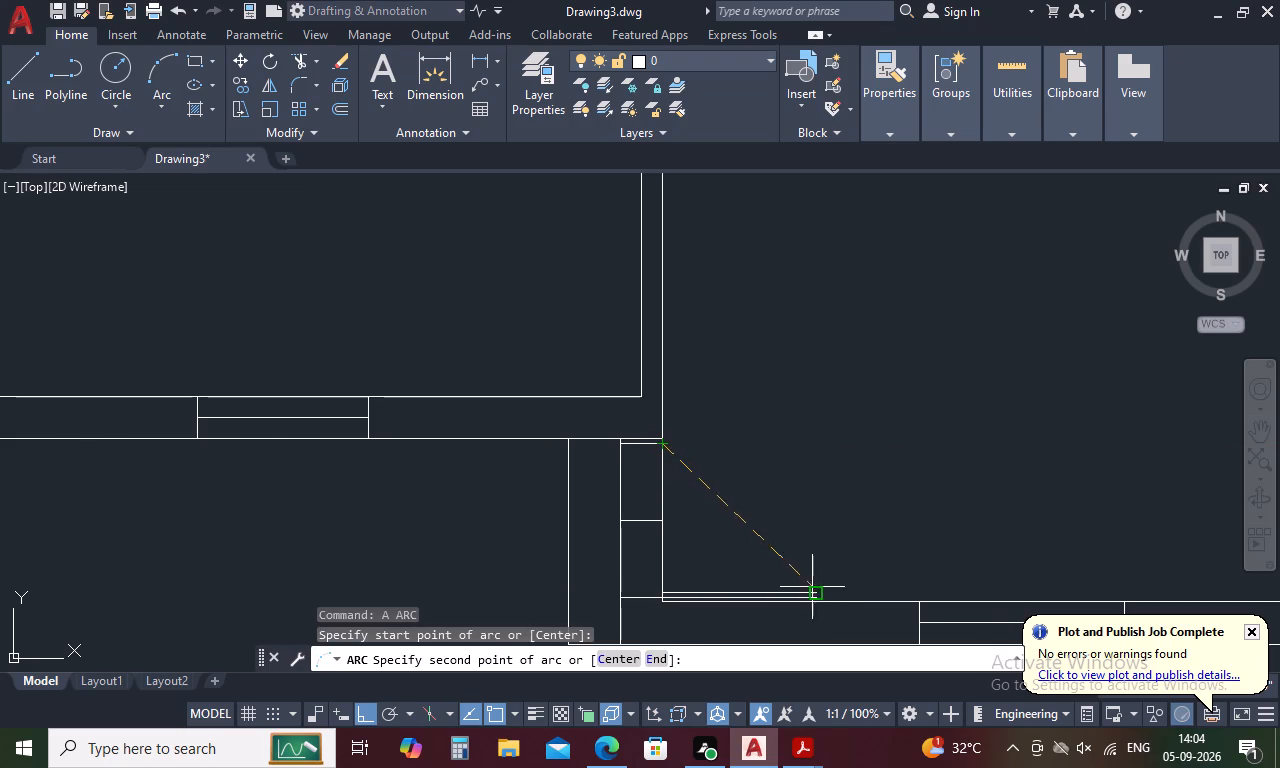
{"action": "left_click", "coordinate": [823, 592]}
{"action": "scroll", "coordinate": [823, 592], "scroll_direction": "up", "scroll_amount": 2}
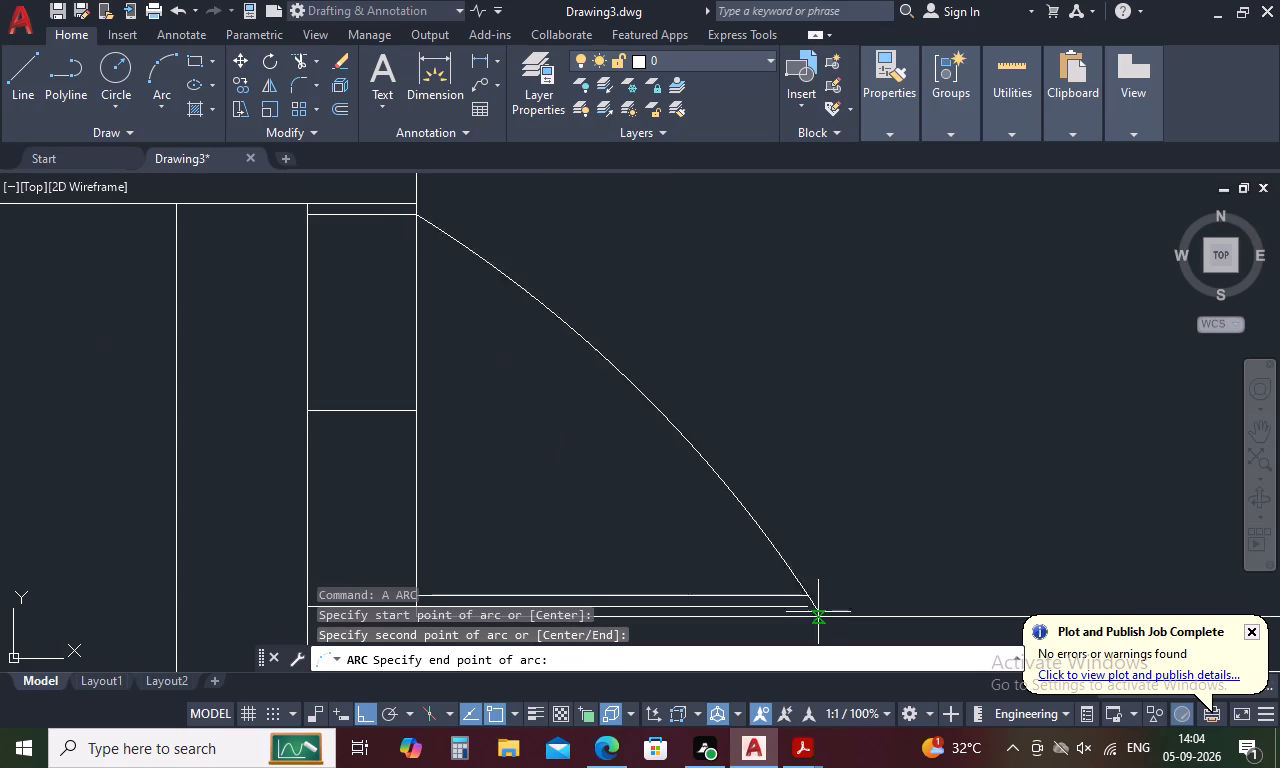
{"action": "left_click", "coordinate": [804, 606]}
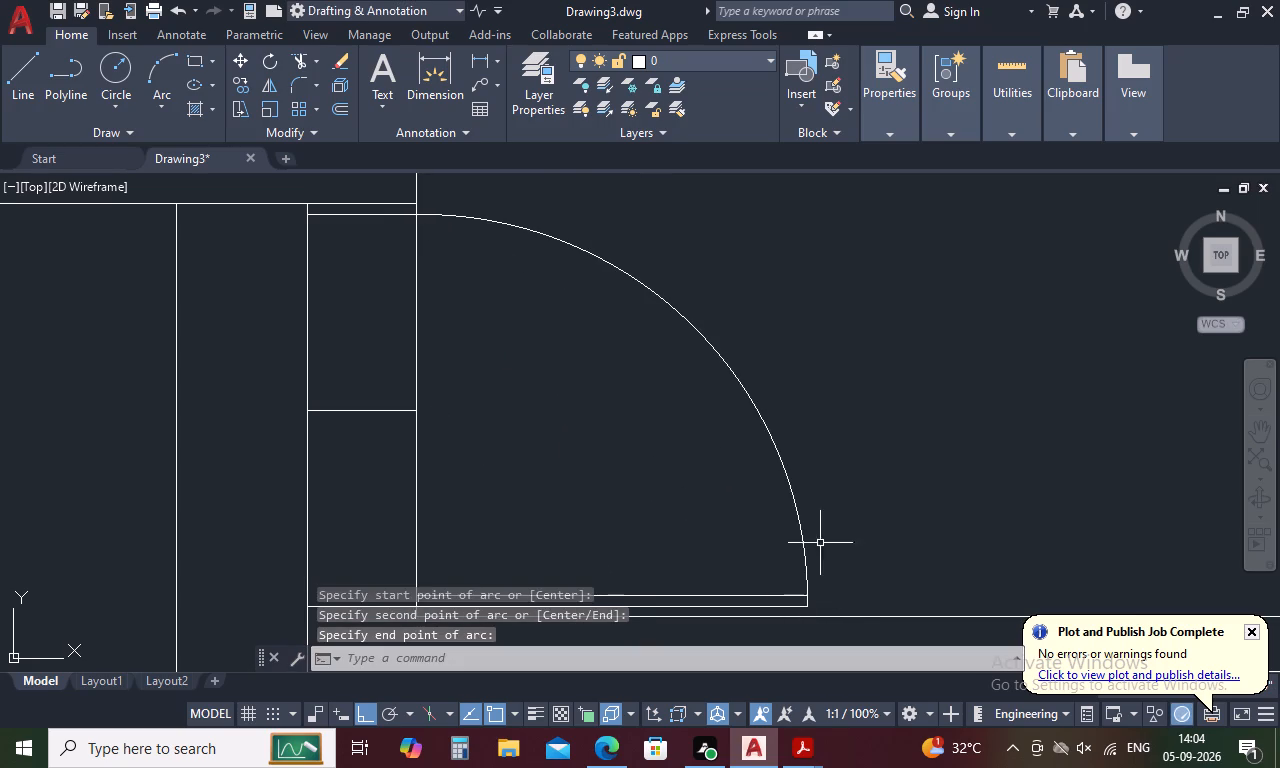
{"action": "key", "text": "Escape"}
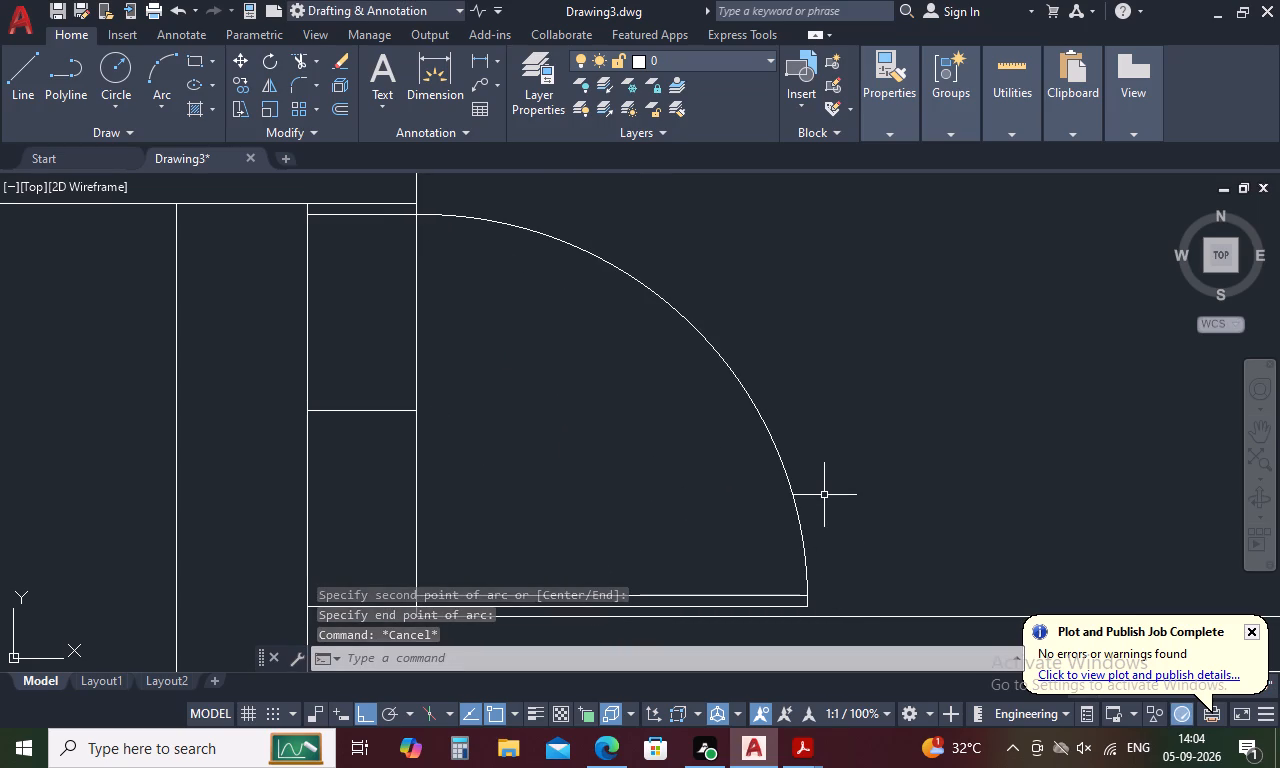
{"action": "key", "text": "Escape"}
Trim the wall's east face line across both halves of the southeast room's door opening.
{"action": "type", "text": "tr"}
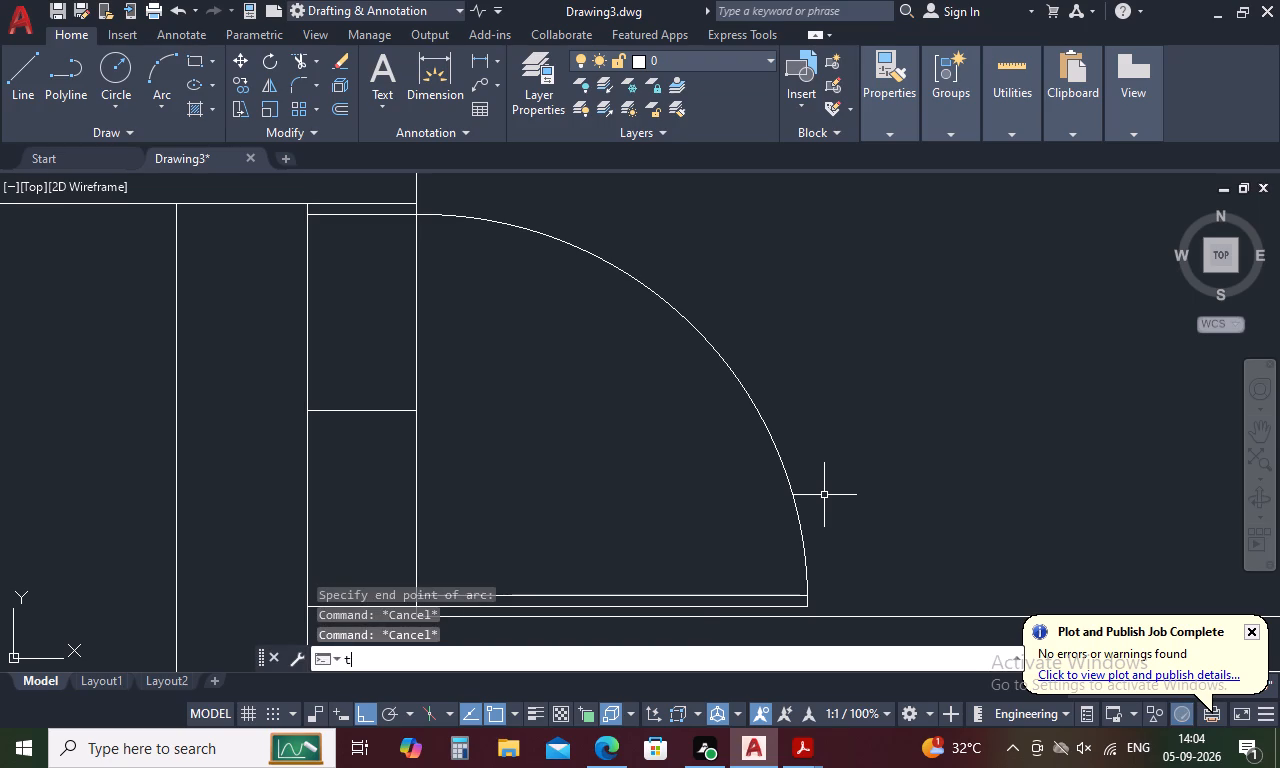
{"action": "key", "text": "space"}
{"action": "left_click_drag", "start_coordinate": [524, 378], "coordinate": [402, 358]}
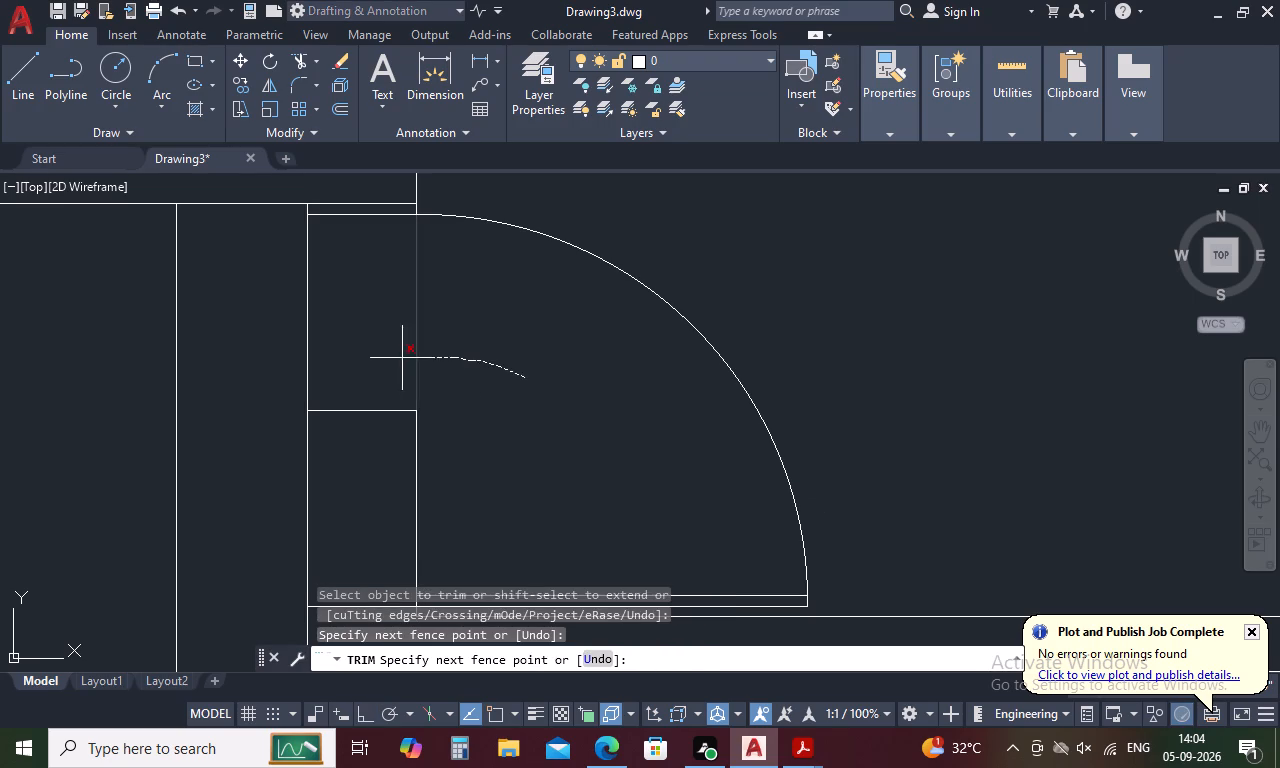
{"action": "left_click_drag", "start_coordinate": [402, 358], "coordinate": [401, 358]}
{"action": "scroll", "coordinate": [403, 355], "scroll_direction": "down", "scroll_amount": 2}
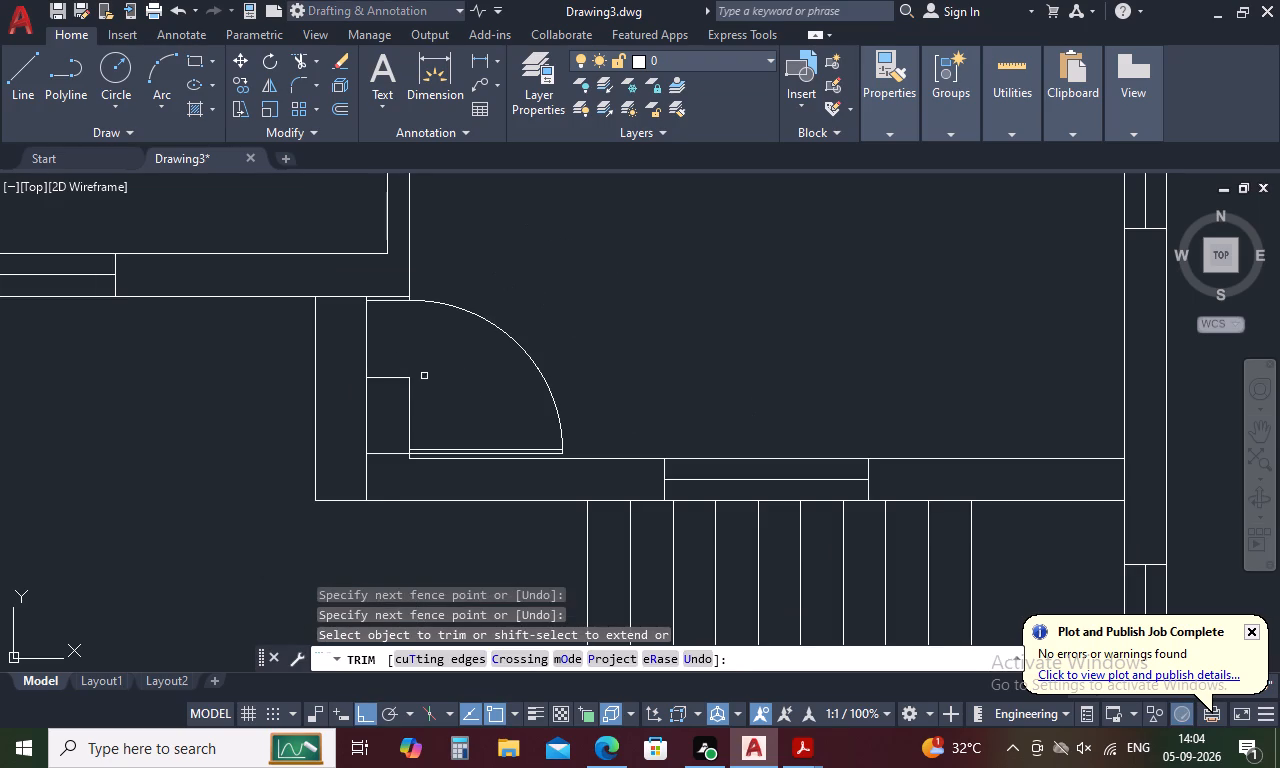
{"action": "left_click_drag", "start_coordinate": [434, 397], "coordinate": [402, 408]}
{"action": "key", "text": "Escape"}
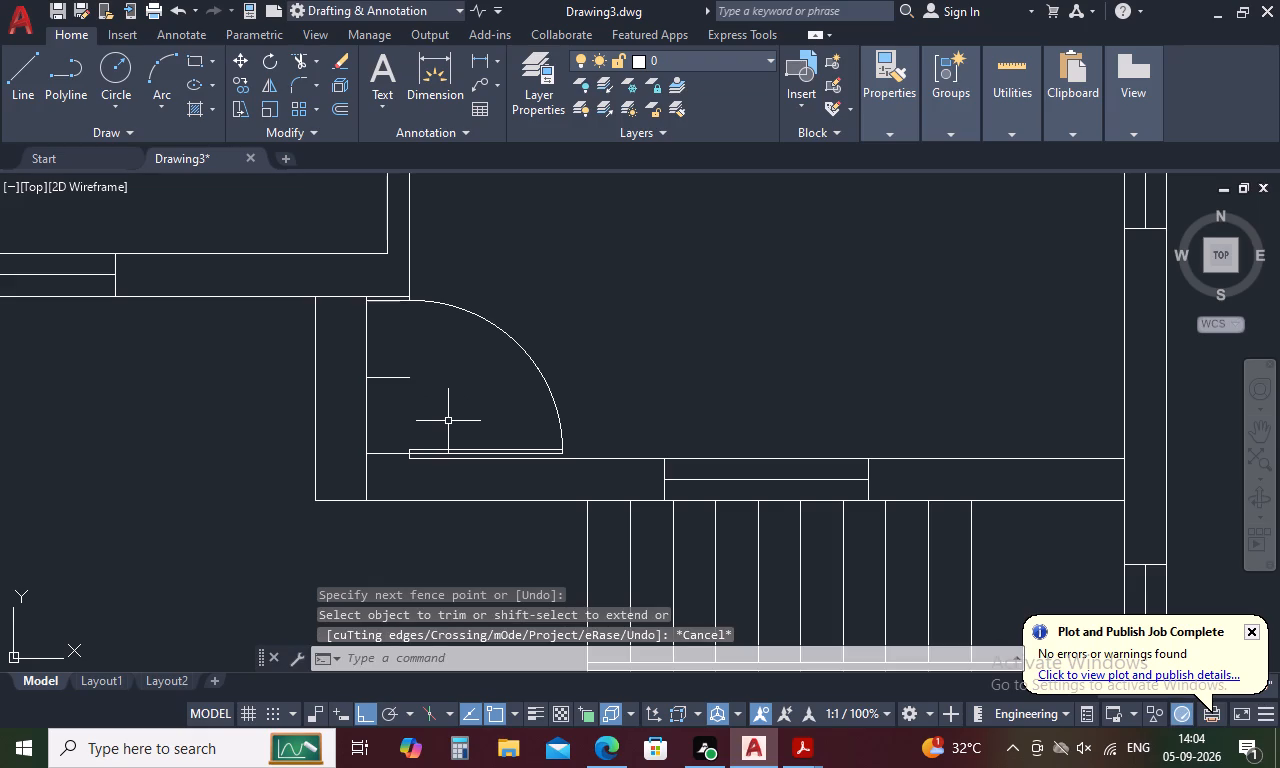
Extend the door leaf's north line westward to the far face line of the door opening.
{"action": "type", "text": "ex"}
{"action": "key", "text": "space"}
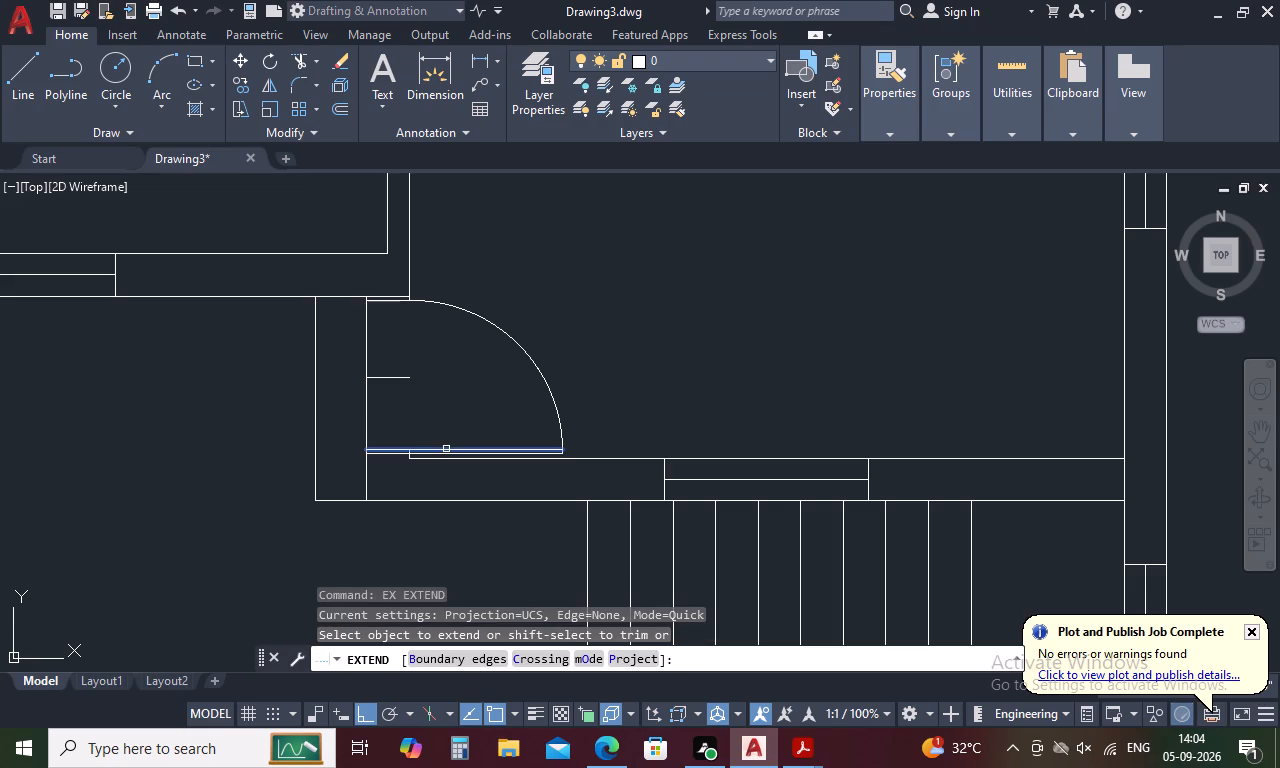
{"action": "left_click", "coordinate": [446, 449]}
{"action": "key", "text": "Escape"}
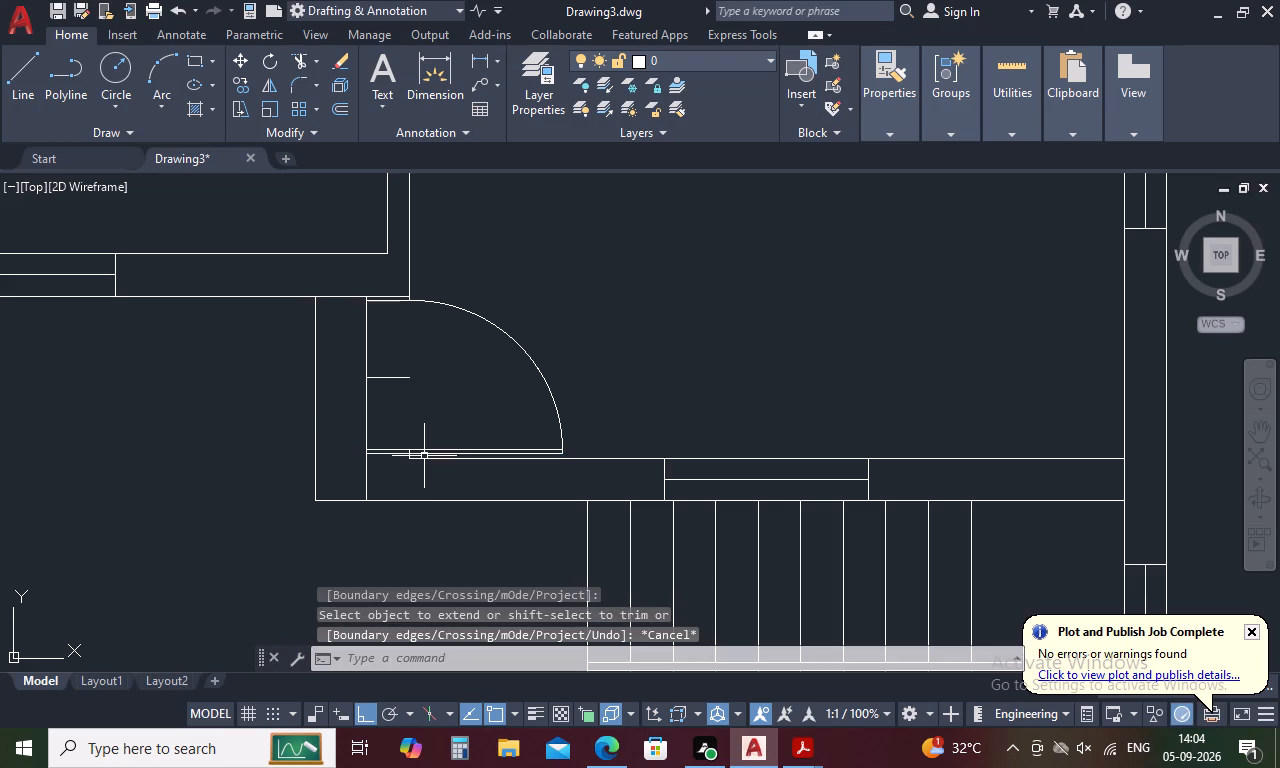
Trim away the wall line stub inside the door leaf and the midway line across the door opening.
{"action": "type", "text": "tr"}
{"action": "key", "text": "space"}
{"action": "scroll", "coordinate": [412, 444], "scroll_direction": "up", "scroll_amount": 4}
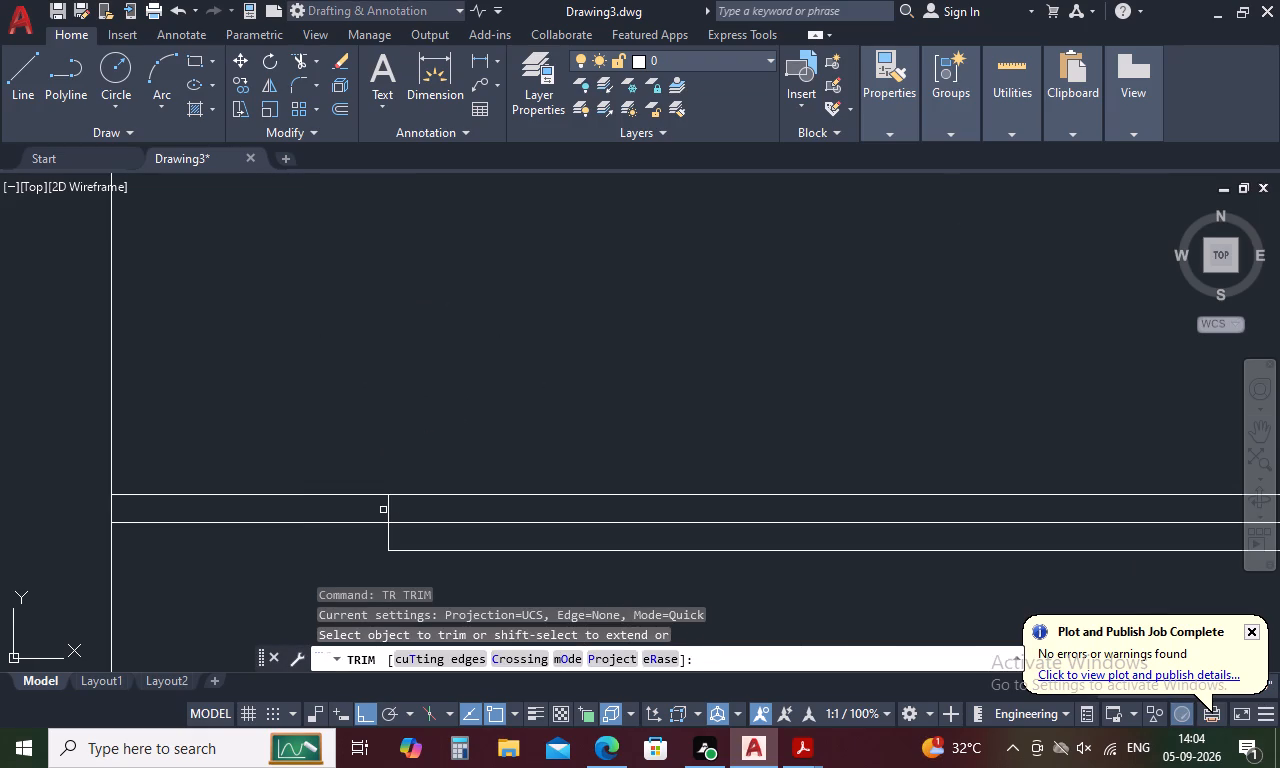
{"action": "left_click", "coordinate": [389, 505]}
{"action": "scroll", "coordinate": [390, 504], "scroll_direction": "down", "scroll_amount": 3}
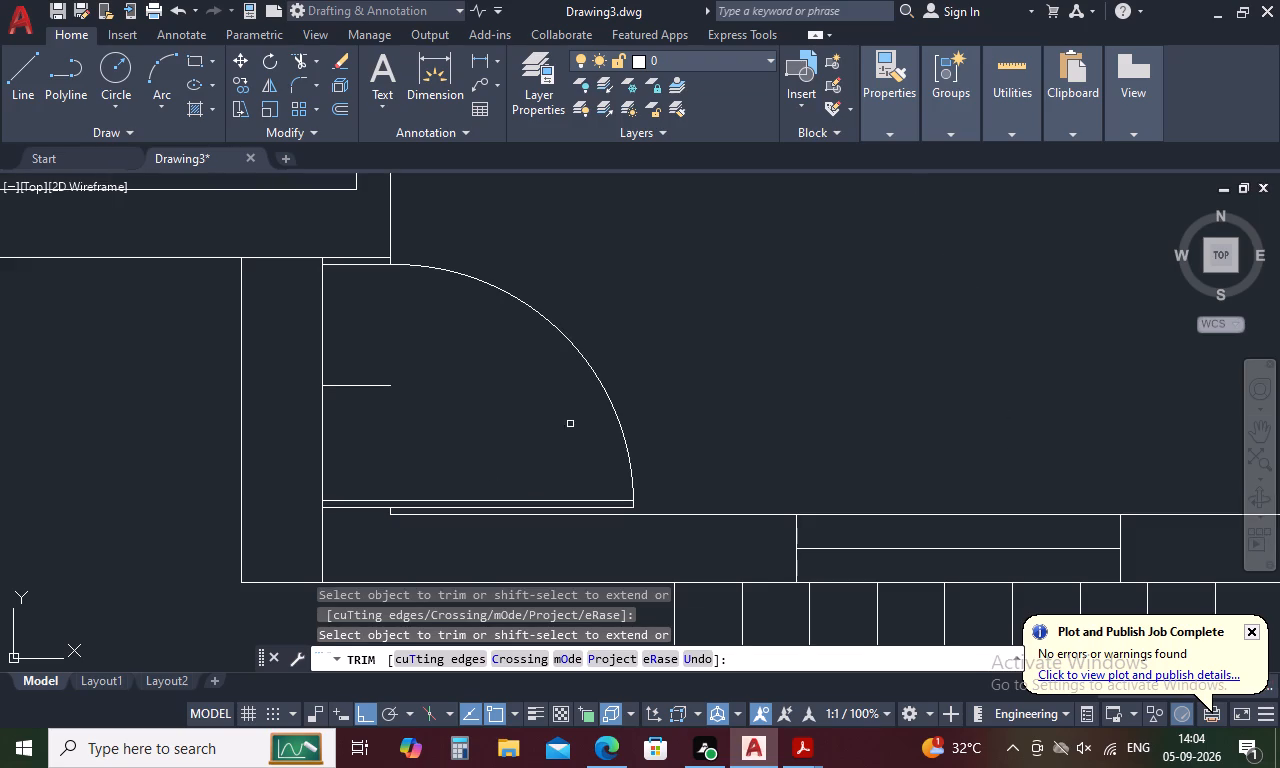
{"action": "left_click", "coordinate": [384, 386]}
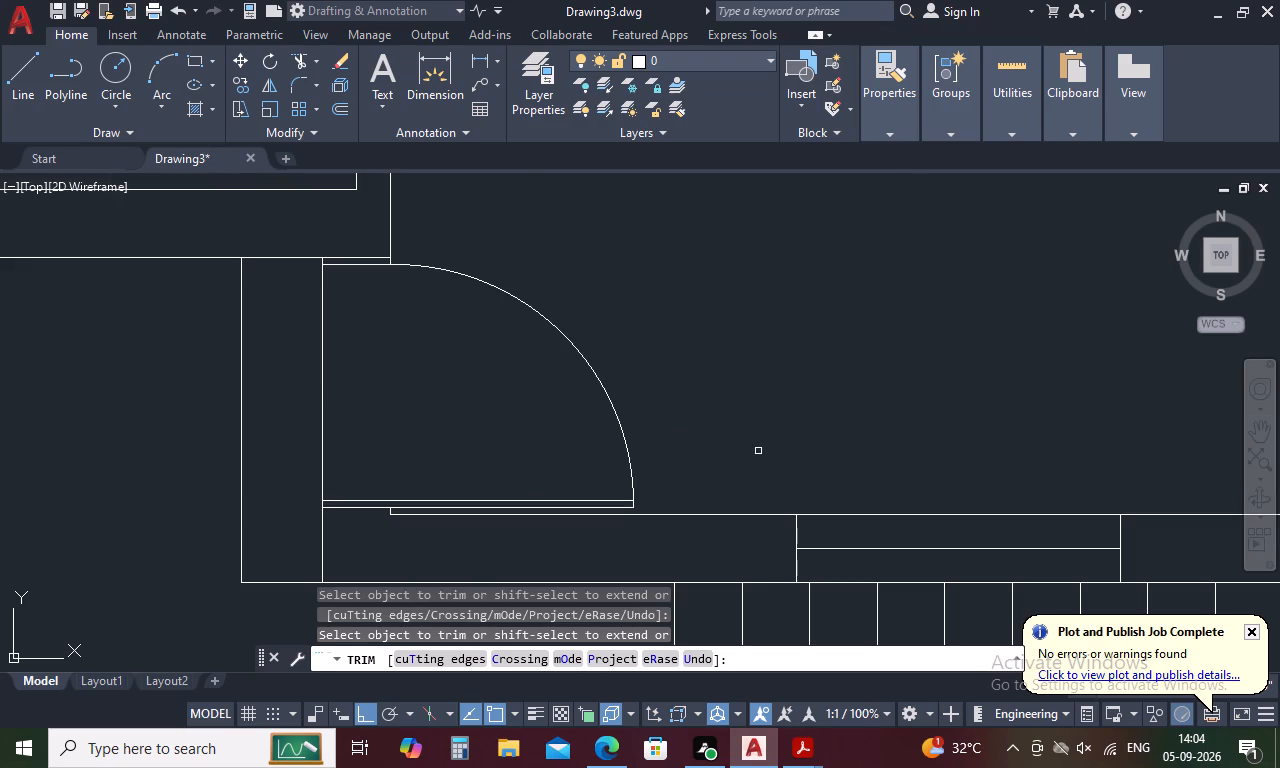
{"action": "scroll", "coordinate": [757, 452], "scroll_direction": "down", "scroll_amount": 4}
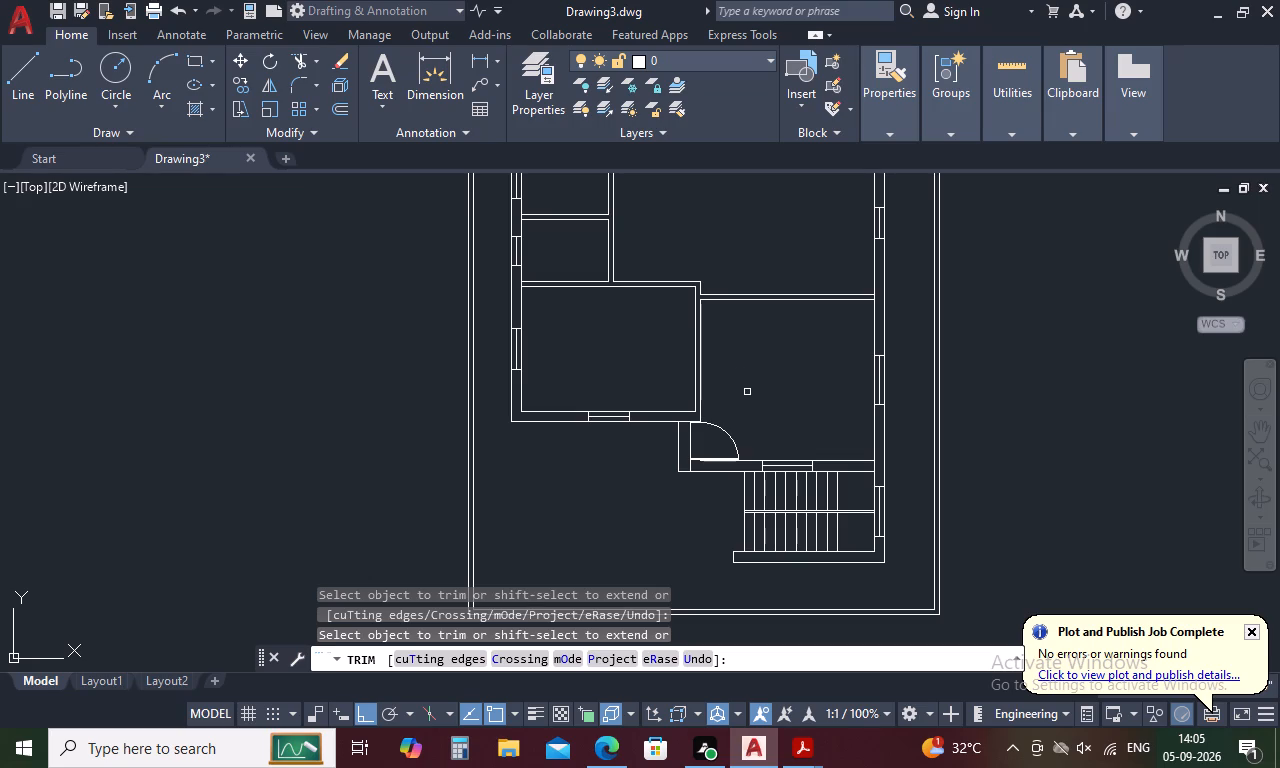
{"action": "scroll", "coordinate": [707, 447], "scroll_direction": "up", "scroll_amount": 3}
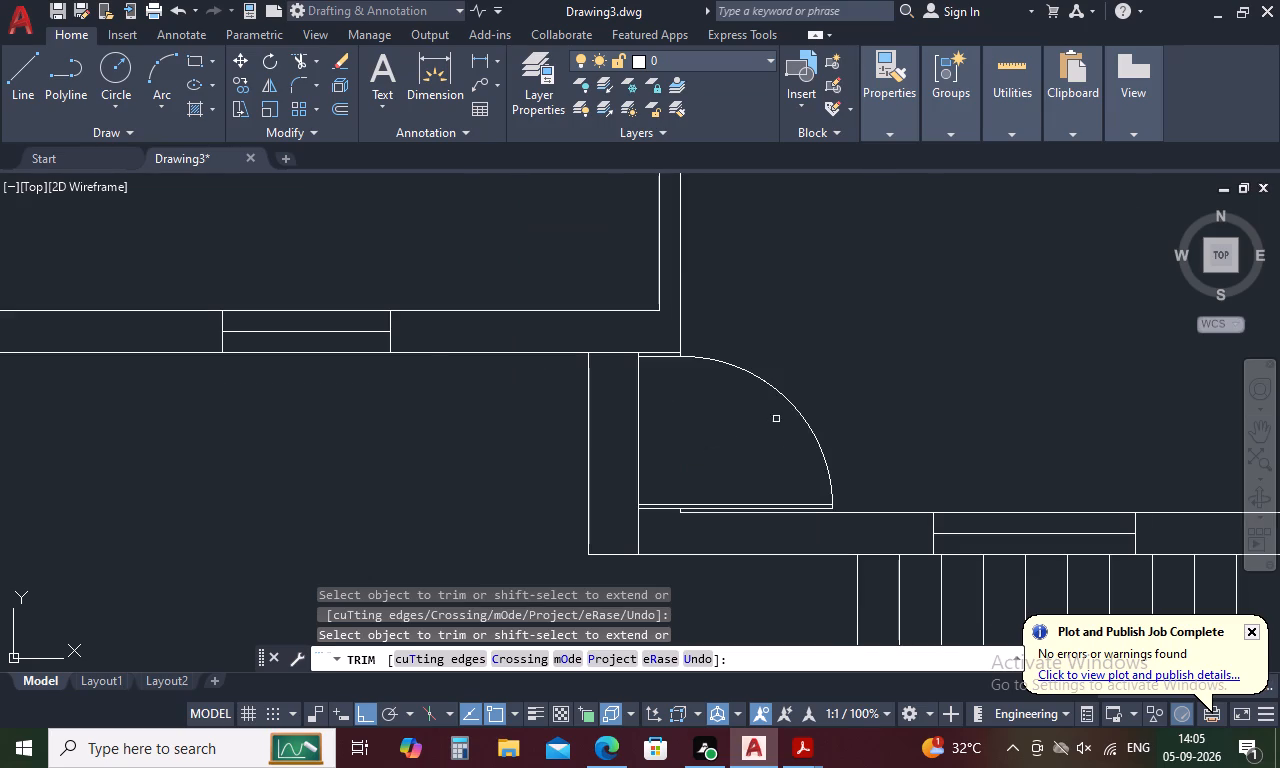
{"action": "scroll", "coordinate": [777, 416], "scroll_direction": "down", "scroll_amount": 3}
{"action": "key", "text": "Escape"}
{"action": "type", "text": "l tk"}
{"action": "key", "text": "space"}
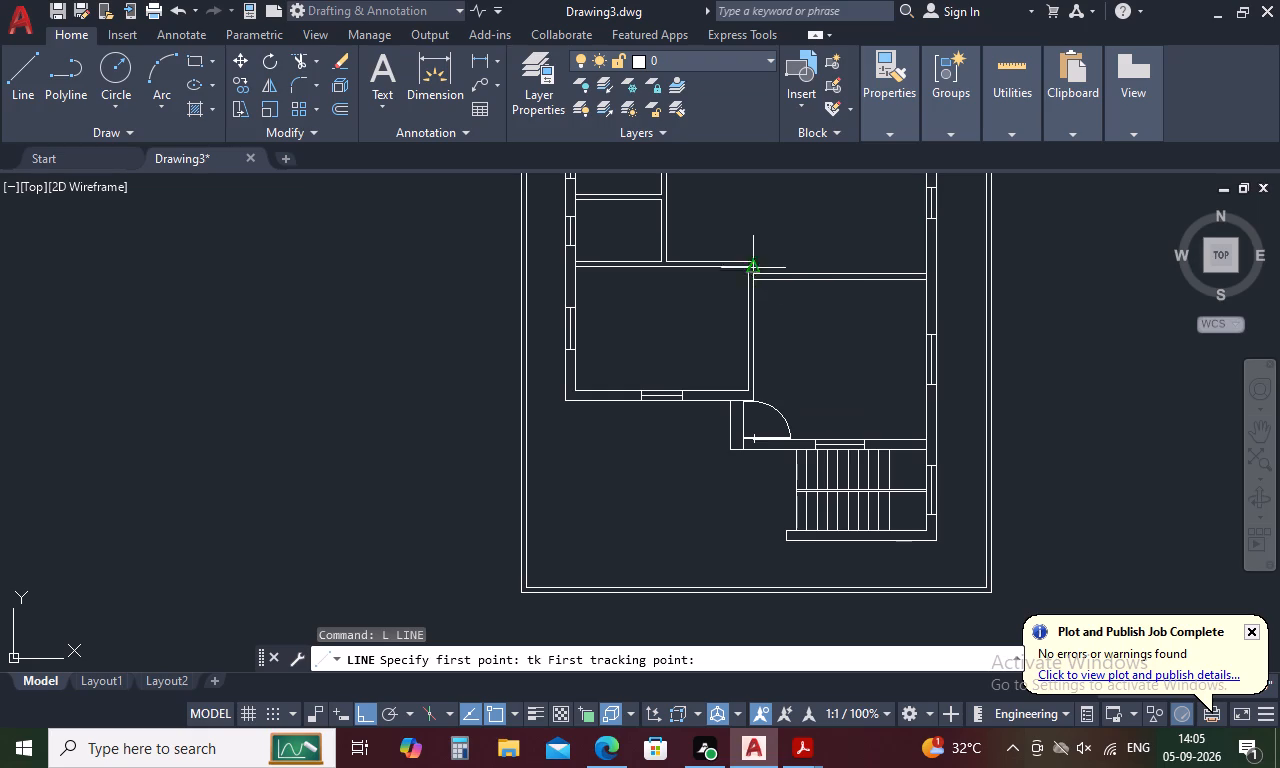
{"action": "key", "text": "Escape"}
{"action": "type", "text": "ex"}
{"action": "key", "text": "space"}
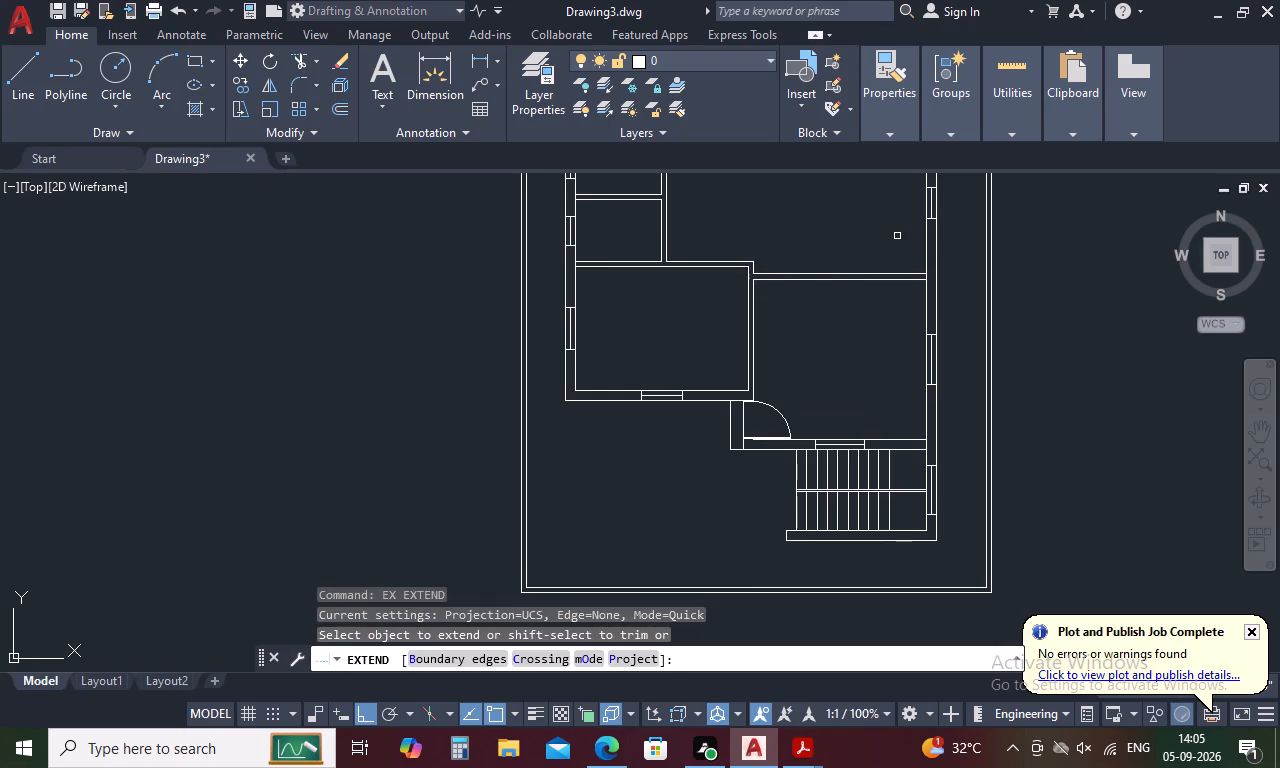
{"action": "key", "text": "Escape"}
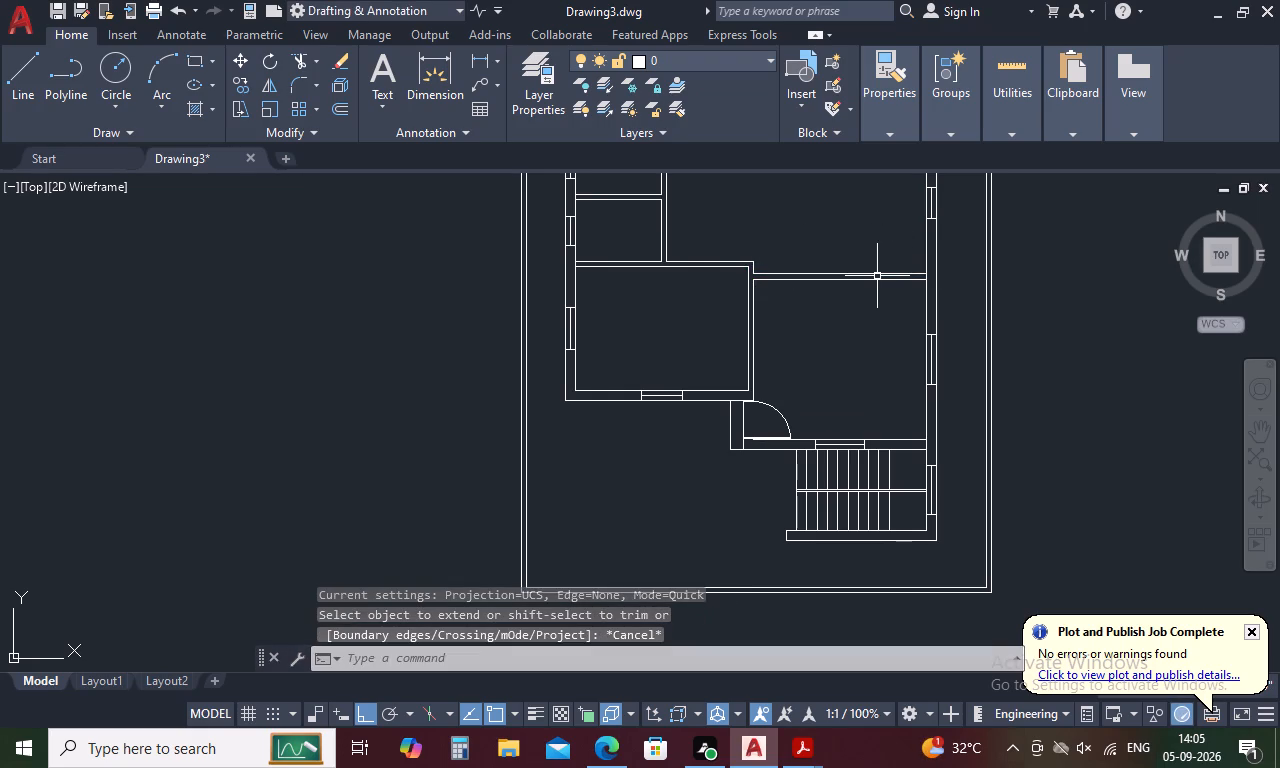
Draw a line across the thickness of the southeast room's north wall at its west end.
{"action": "type", "text": "l"}
{"action": "key", "text": "space"}
{"action": "scroll", "coordinate": [769, 262], "scroll_direction": "up", "scroll_amount": 4}
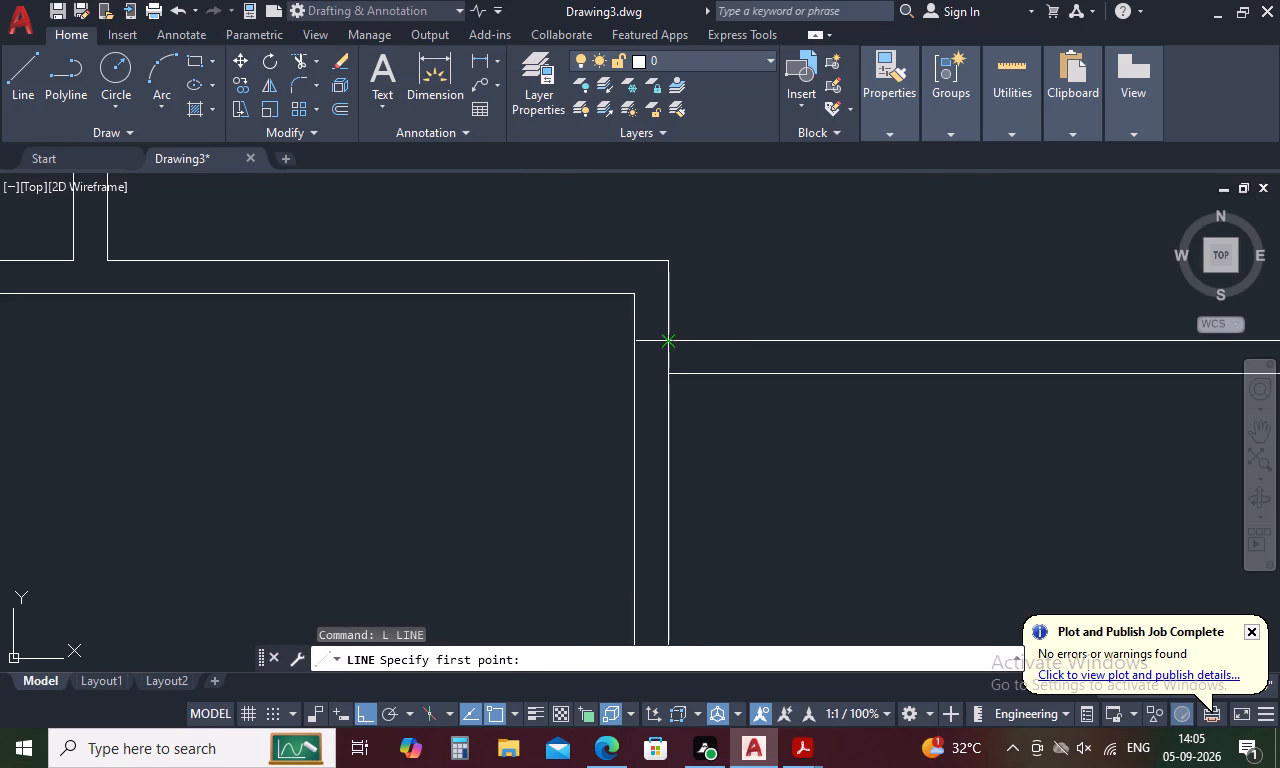
{"action": "left_click", "coordinate": [666, 337]}
{"action": "left_click", "coordinate": [666, 372]}
{"action": "key", "text": "Escape"}
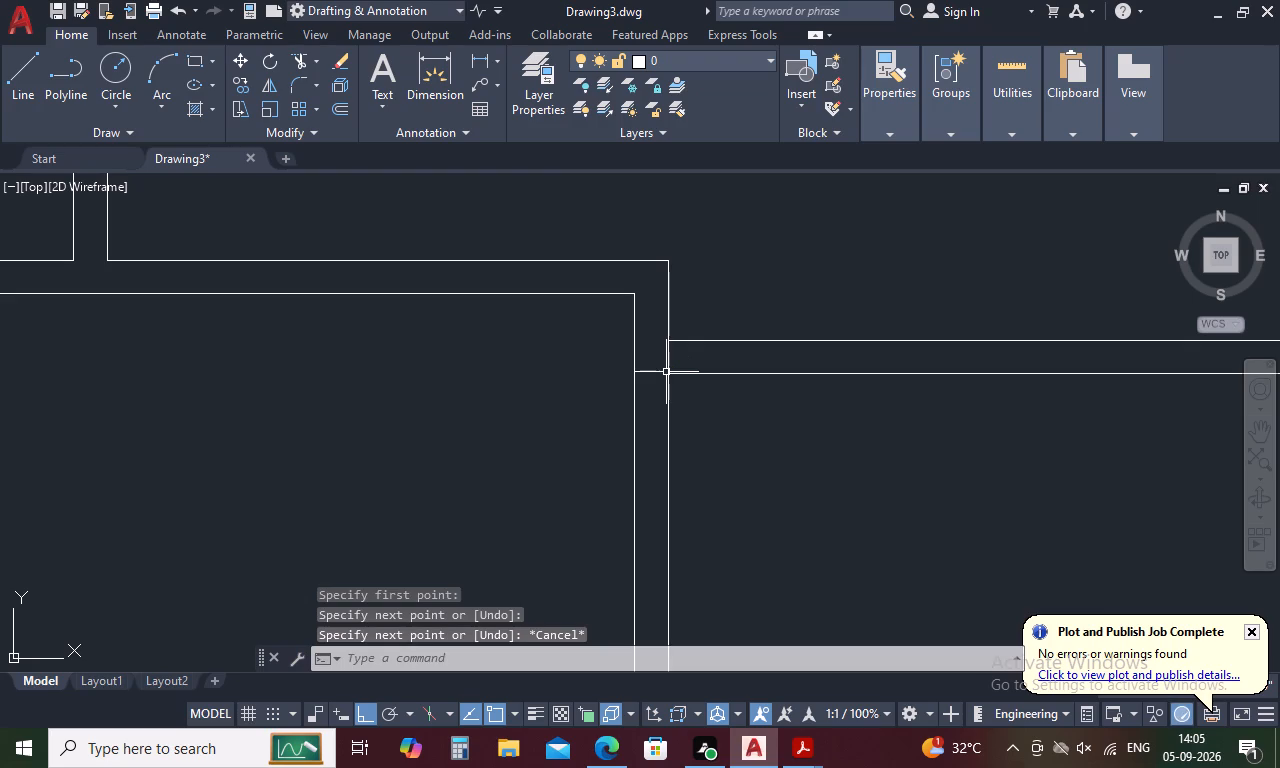
Offset the line at the north wall's west end 3.5' to the east to mark the opening's other end.
{"action": "type", "text": "o"}
{"action": "key", "text": "space"}
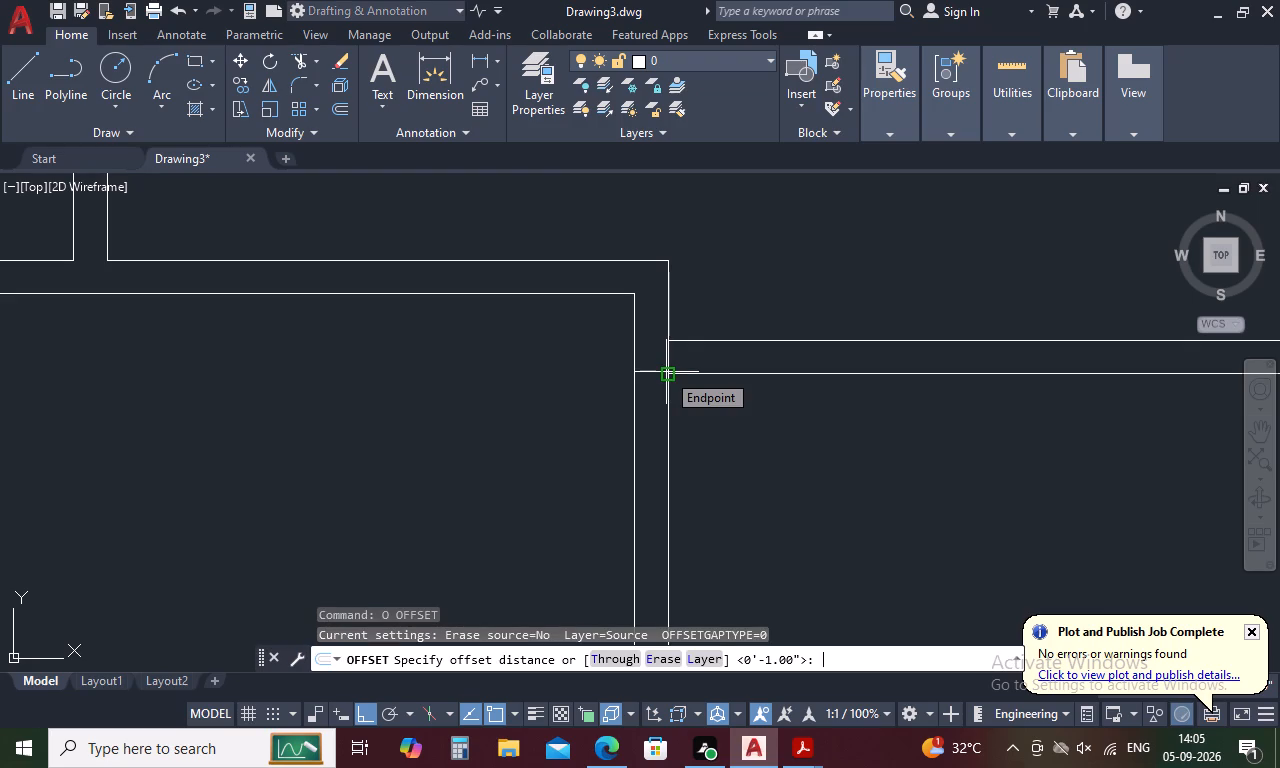
{"action": "key", "text": "3"}
{"action": "type", "text": ".5'"}
{"action": "key", "text": "space"}
{"action": "left_click", "coordinate": [670, 362]}
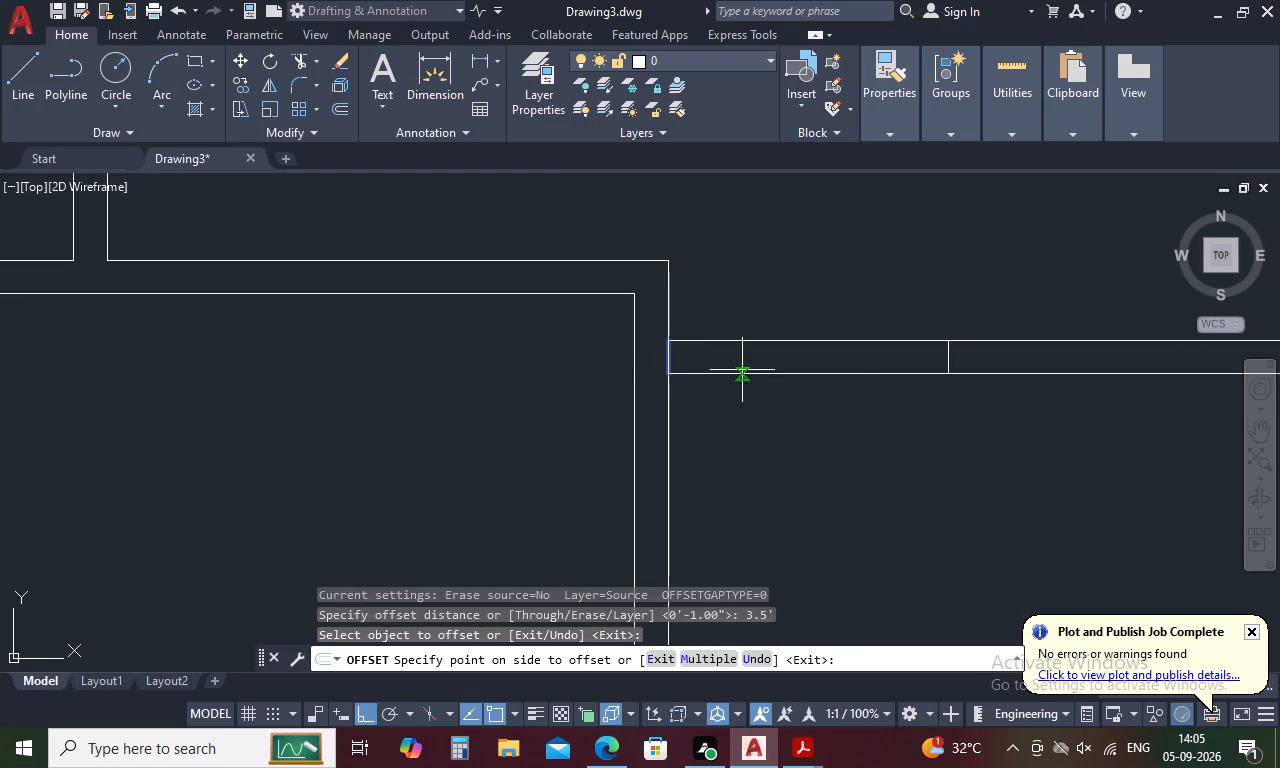
{"action": "left_click", "coordinate": [844, 386]}
{"action": "key", "text": "Escape"}
Trim both faces of the southeast room's north wall between the two marks to clear the 3.5' opening.
{"action": "type", "text": "tr"}
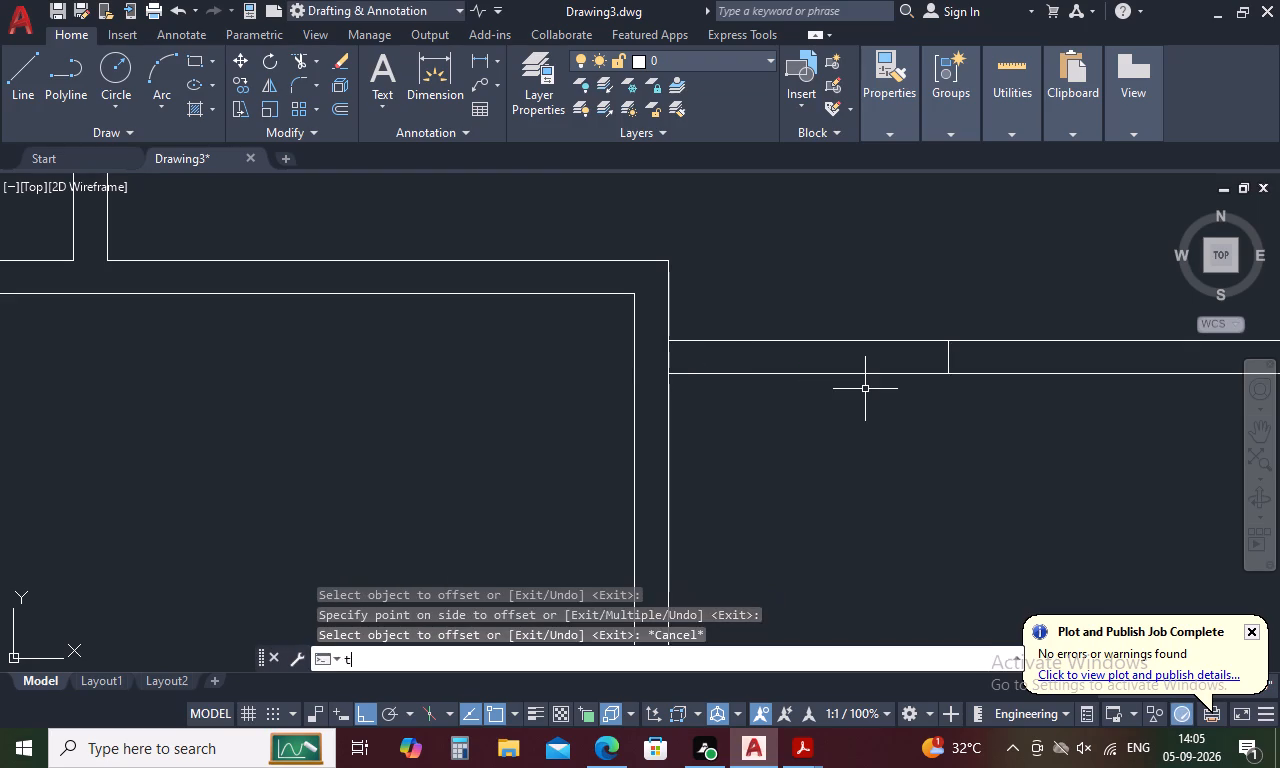
{"action": "key", "text": "space"}
{"action": "left_click_drag", "start_coordinate": [867, 282], "coordinate": [845, 436]}
{"action": "scroll", "coordinate": [843, 433], "scroll_direction": "down", "scroll_amount": 4}
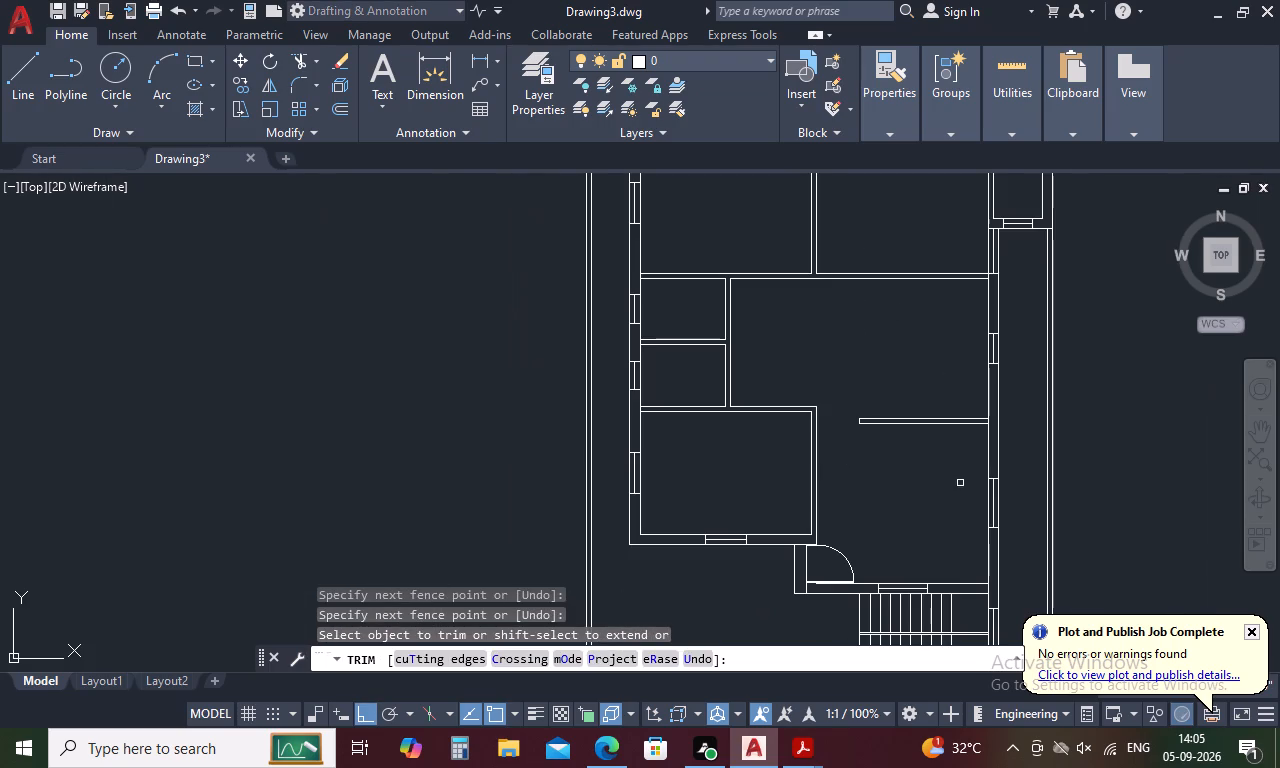
{"action": "key", "text": "Escape"}
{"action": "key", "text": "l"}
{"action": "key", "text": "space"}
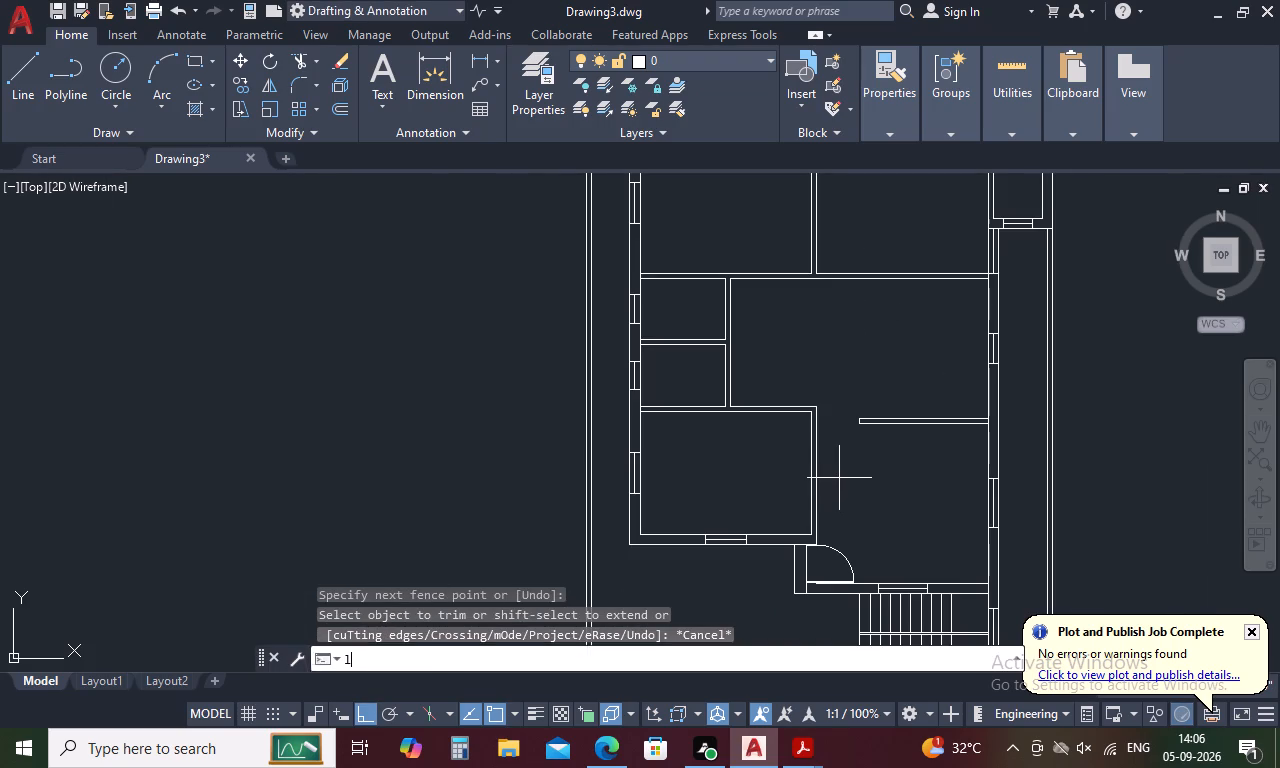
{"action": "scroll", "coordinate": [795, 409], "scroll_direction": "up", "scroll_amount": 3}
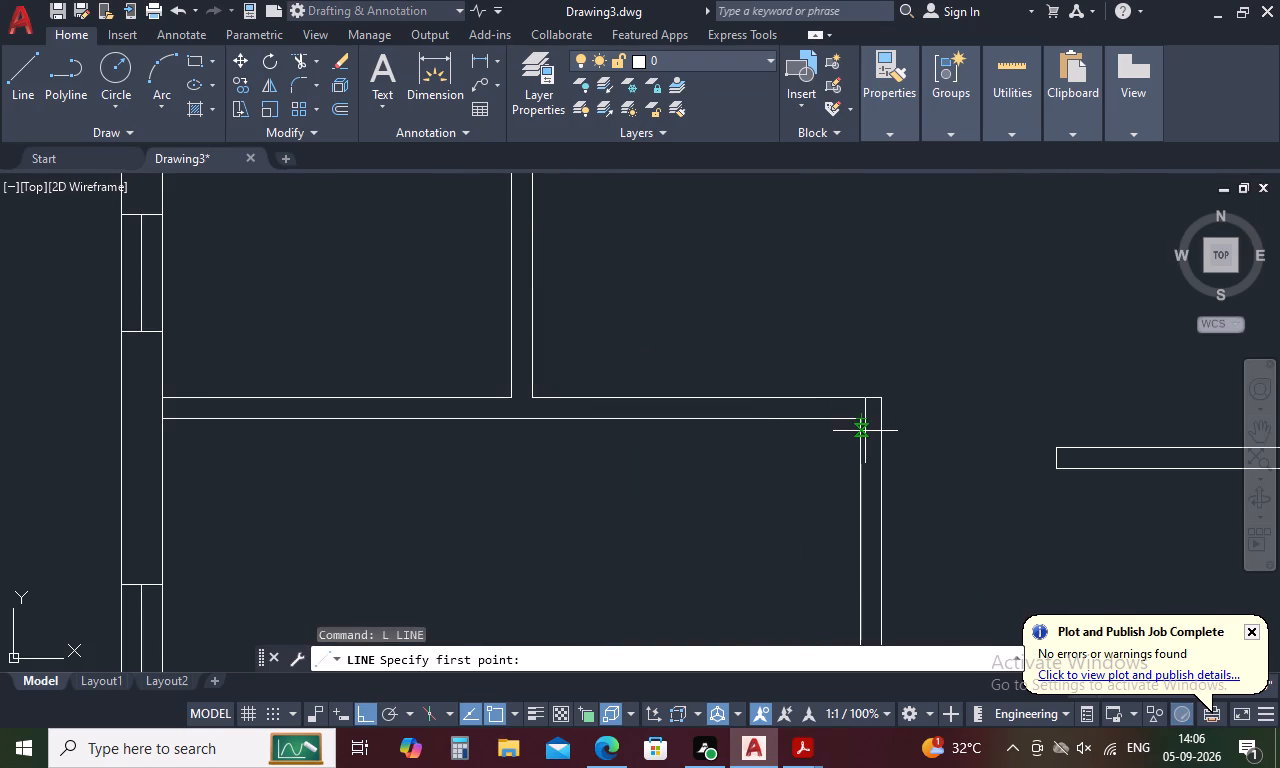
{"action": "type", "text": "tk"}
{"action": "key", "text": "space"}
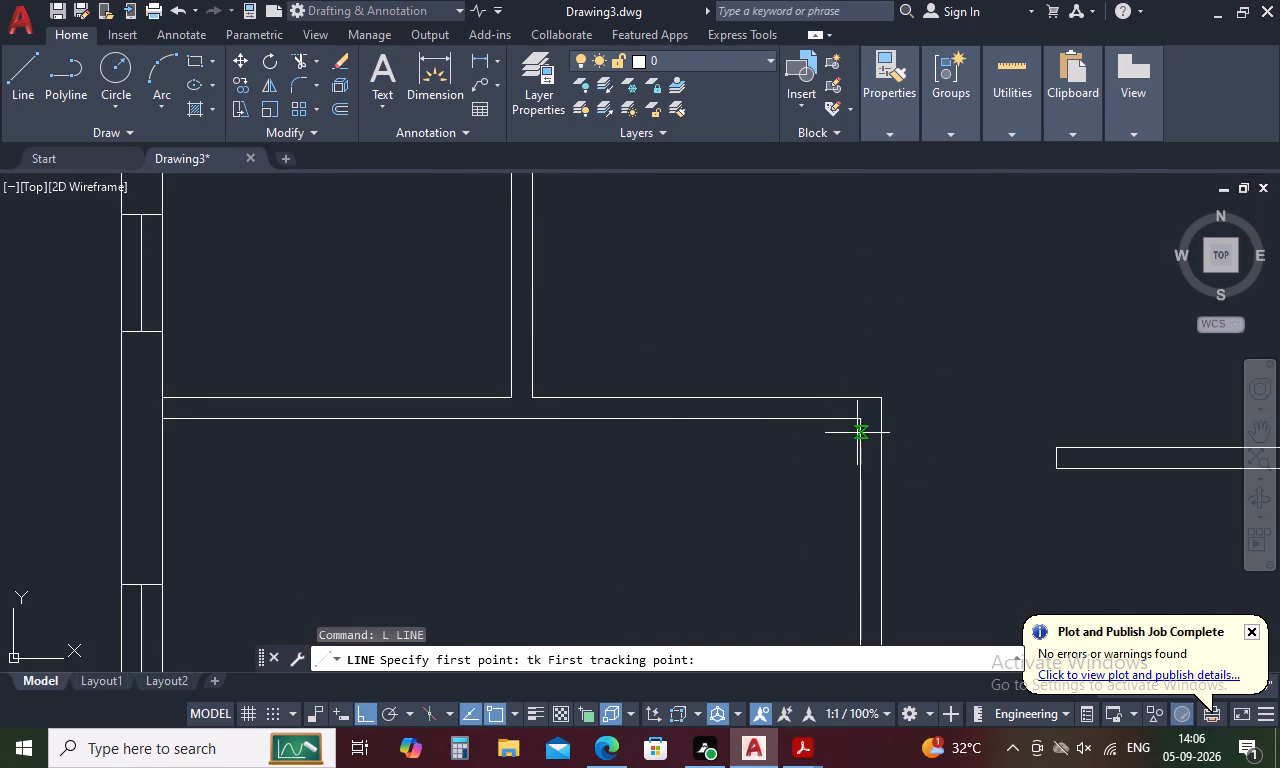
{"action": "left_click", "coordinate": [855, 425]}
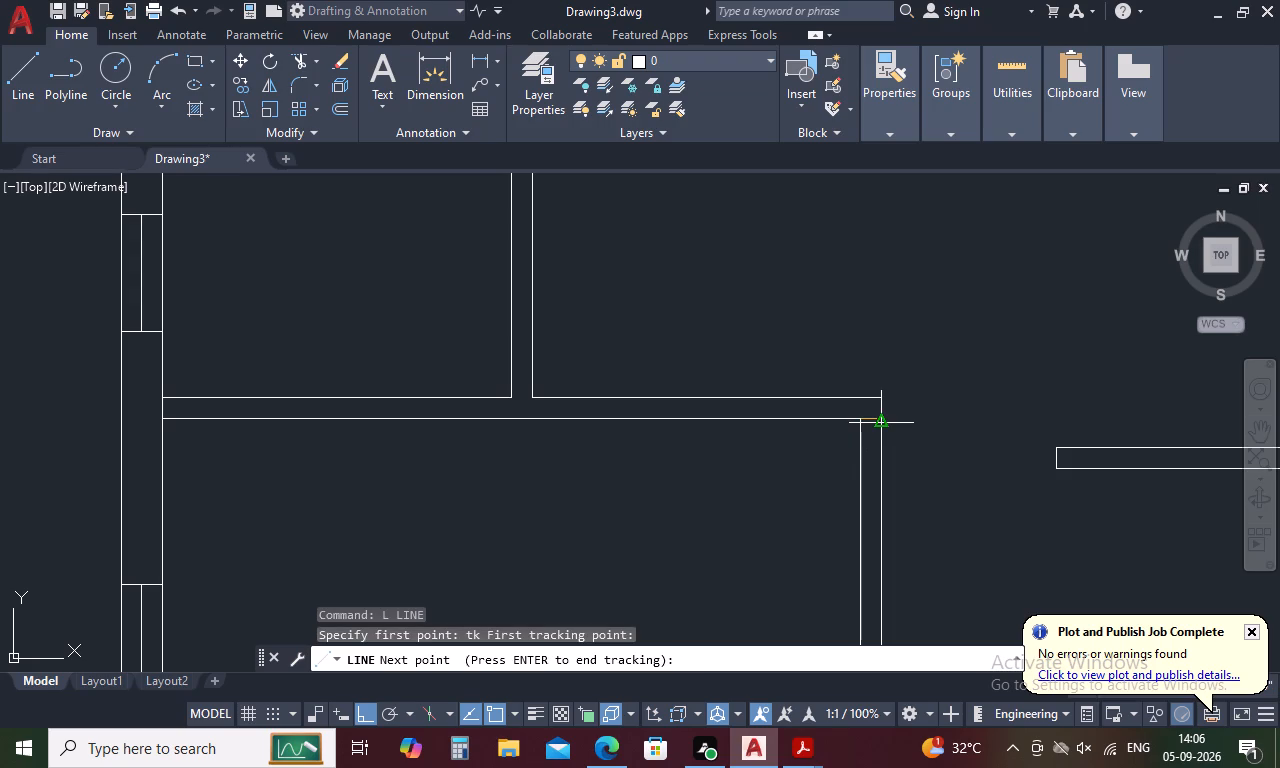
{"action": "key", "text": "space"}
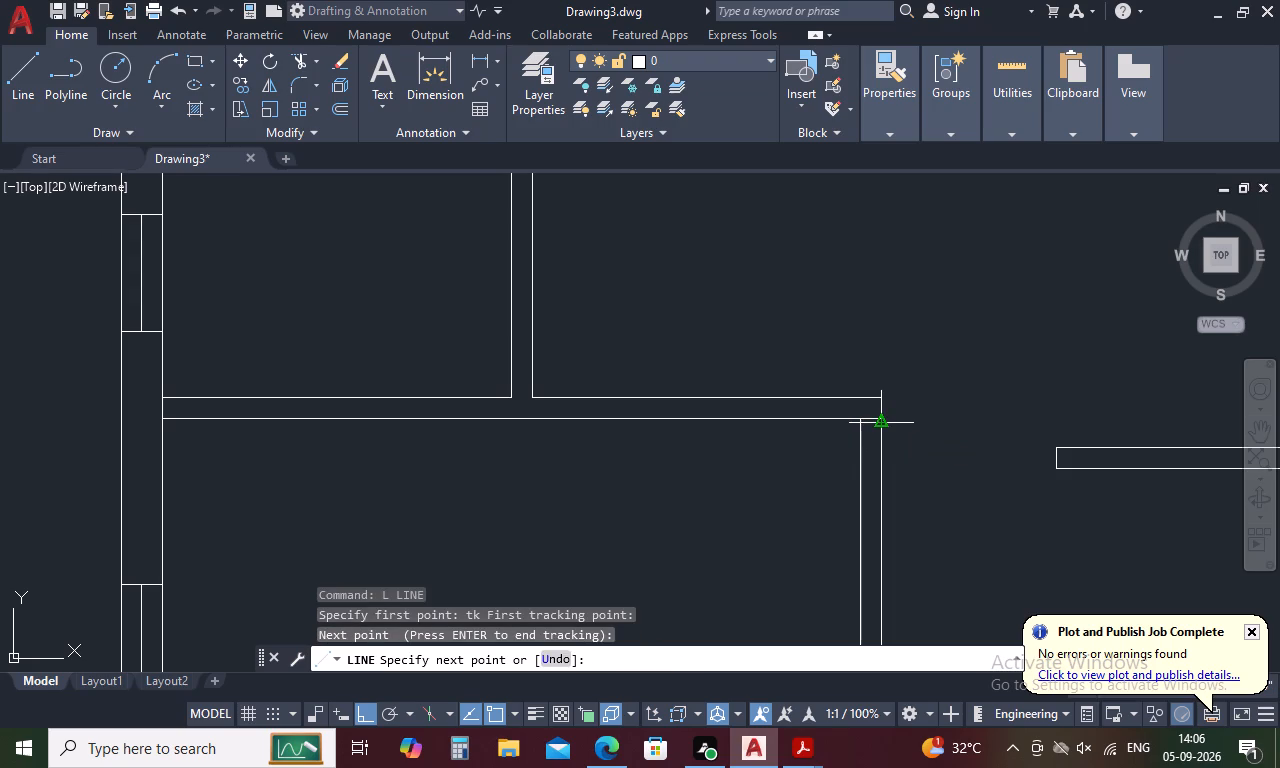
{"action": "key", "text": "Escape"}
Draw a line across the southwest room's east wall, tracked 9" south of the room's inner northeast corner.
{"action": "type", "text": "l tk"}
{"action": "key", "text": "space"}
{"action": "left_click", "coordinate": [862, 423]}
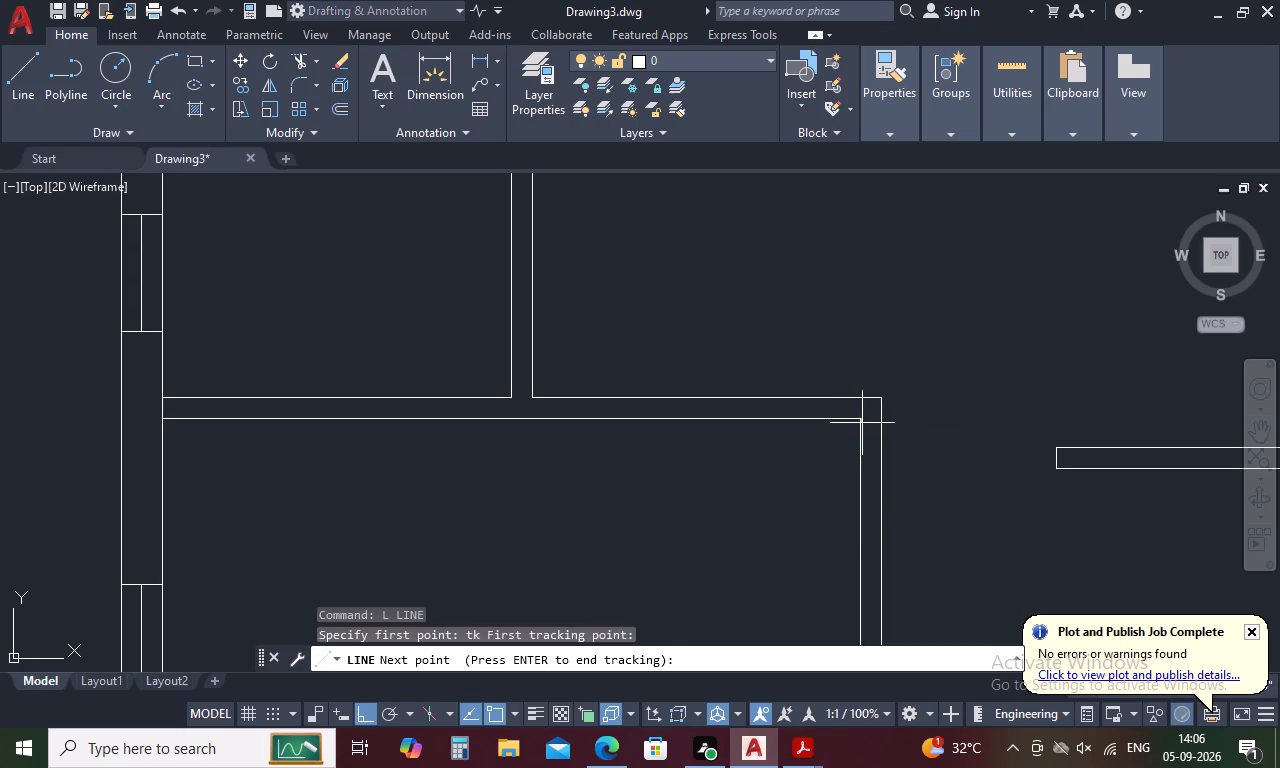
{"action": "key", "text": "9"}
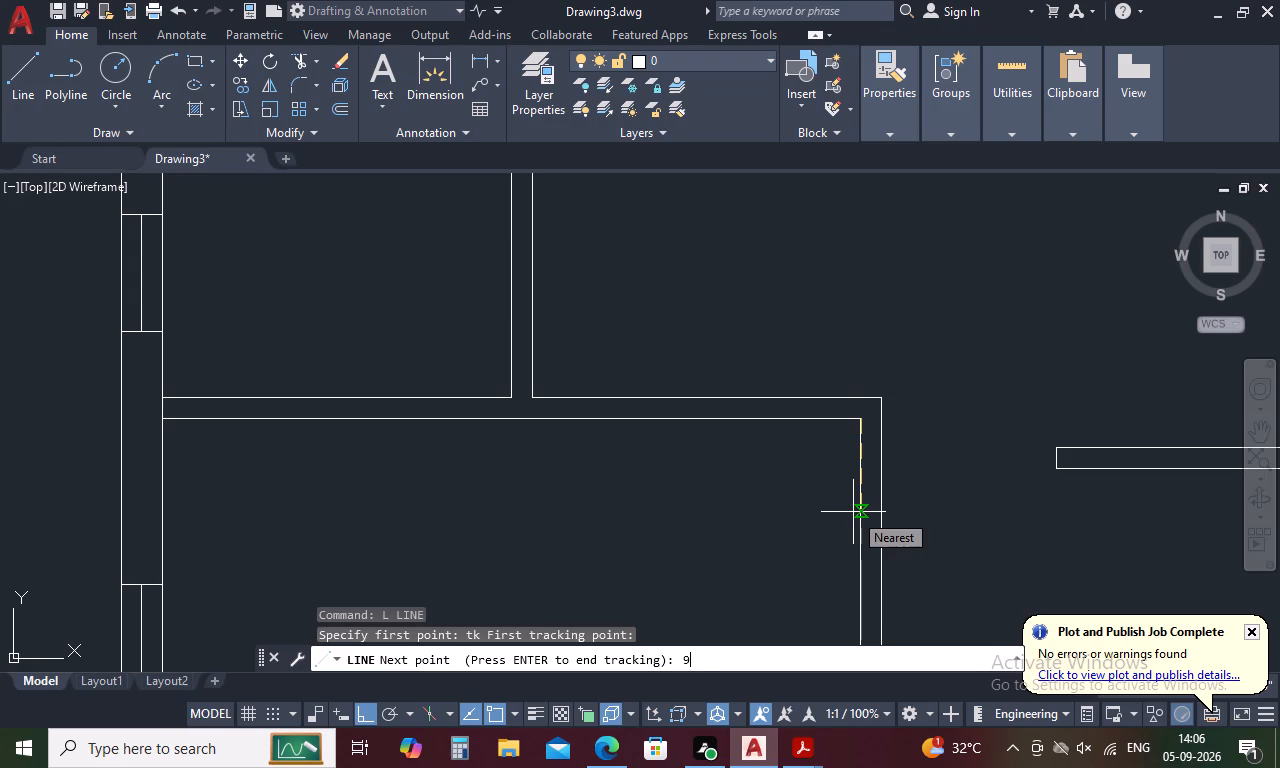
{"action": "key", "text": "space"}
{"action": "key", "text": "space"}
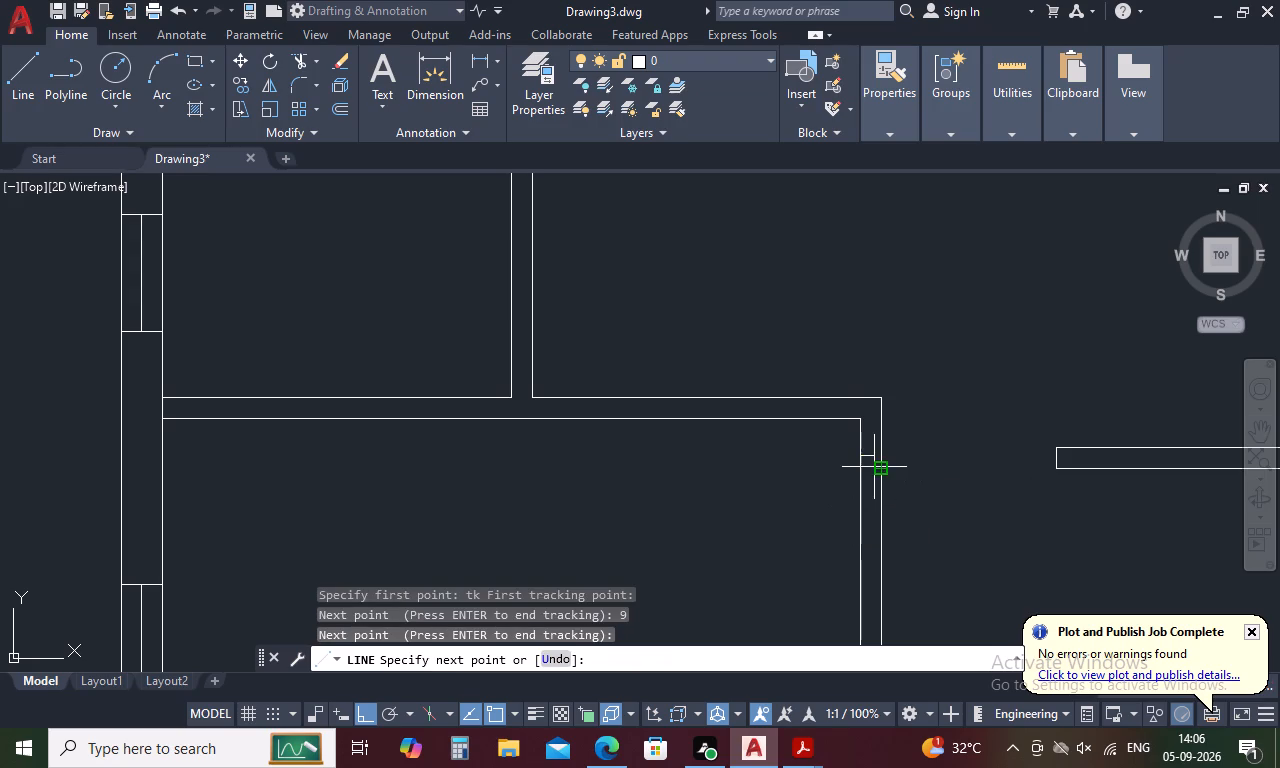
{"action": "scroll", "coordinate": [877, 457], "scroll_direction": "up", "scroll_amount": 5}
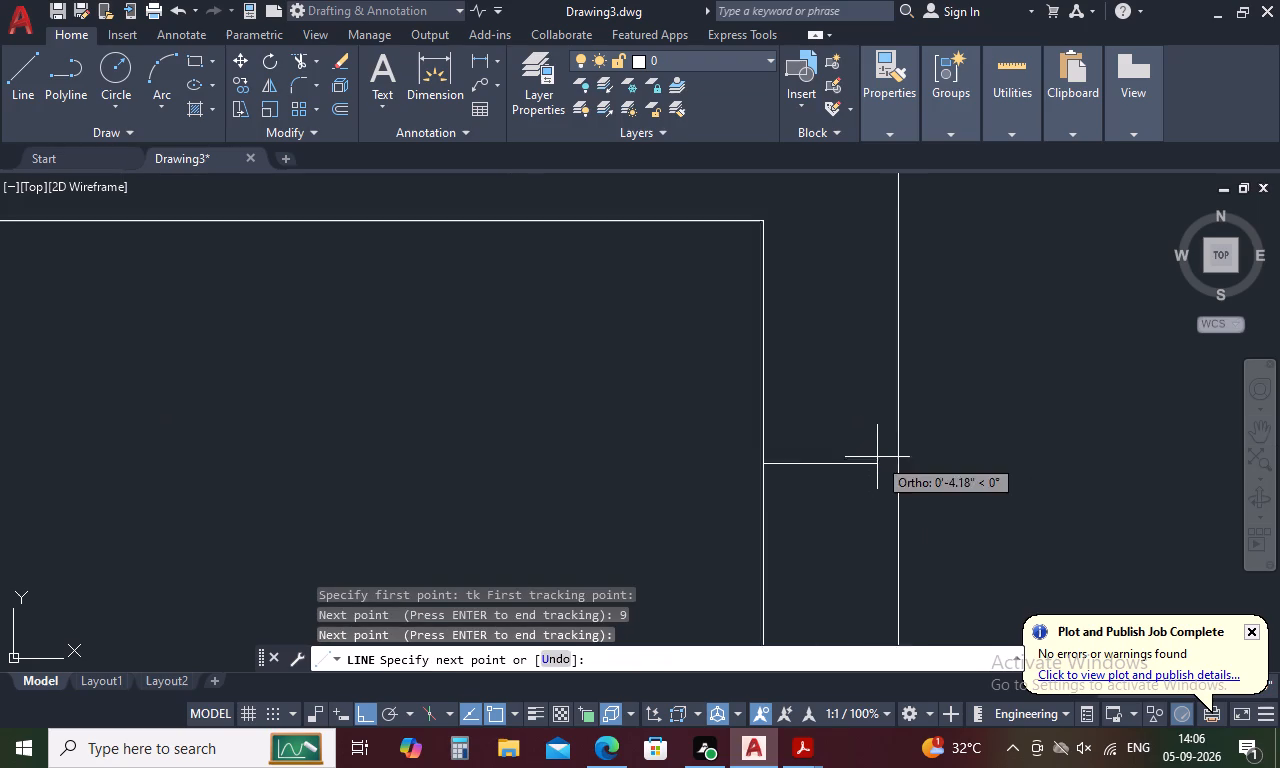
{"action": "left_click", "coordinate": [910, 471]}
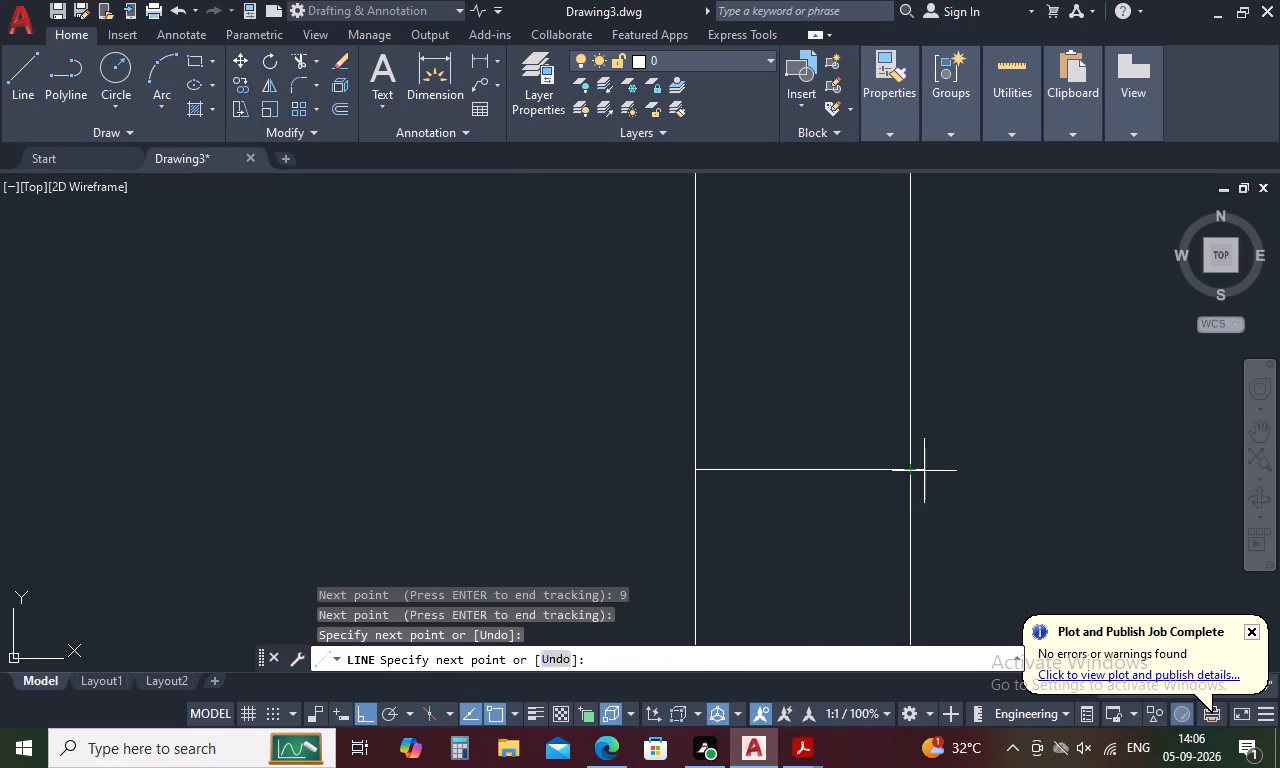
{"action": "key", "text": "Escape"}
{"action": "scroll", "coordinate": [830, 433], "scroll_direction": "down", "scroll_amount": 2}
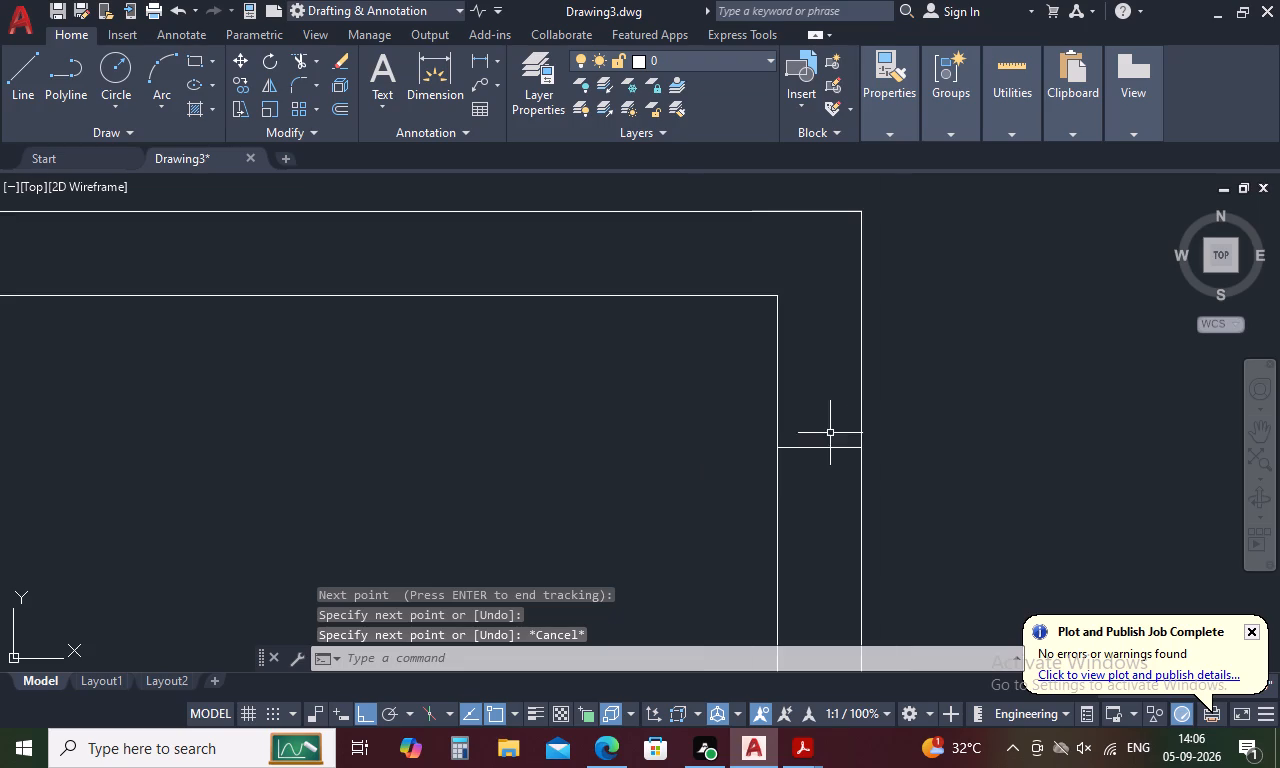
{"action": "scroll", "coordinate": [937, 420], "scroll_direction": "down", "scroll_amount": 5}
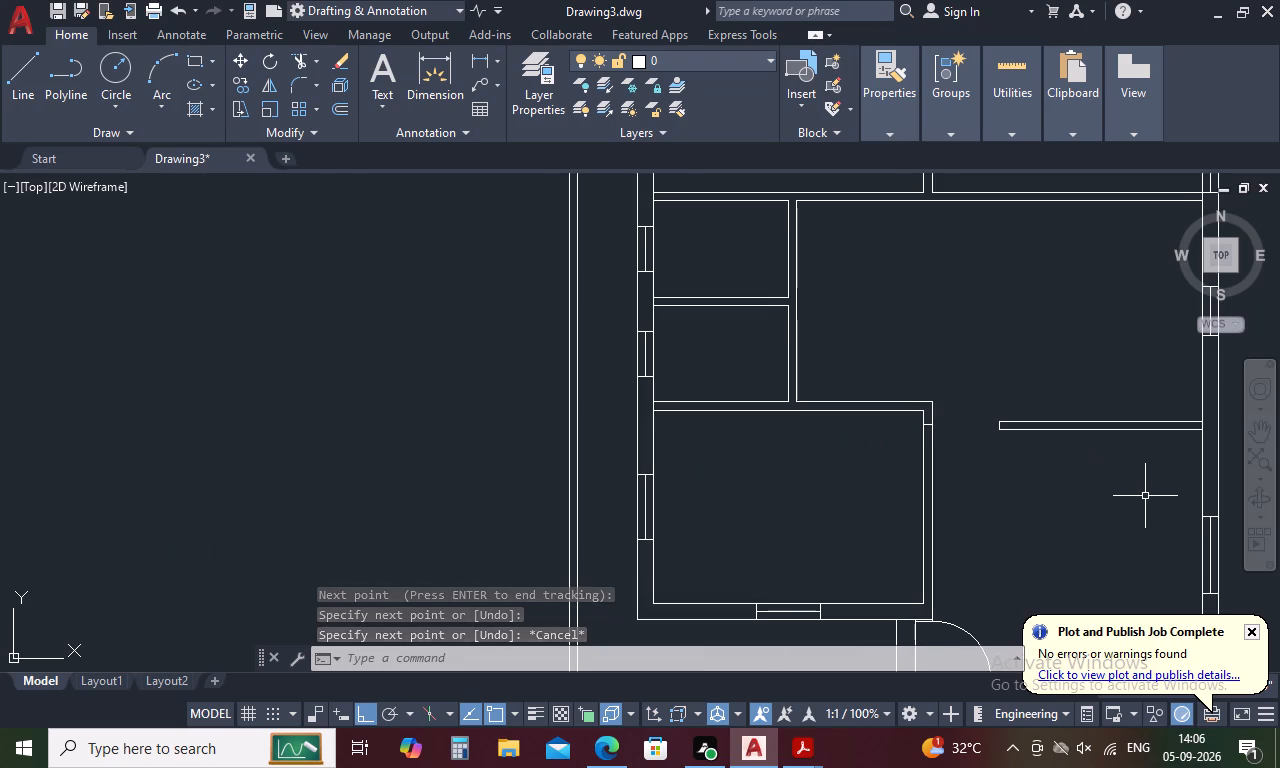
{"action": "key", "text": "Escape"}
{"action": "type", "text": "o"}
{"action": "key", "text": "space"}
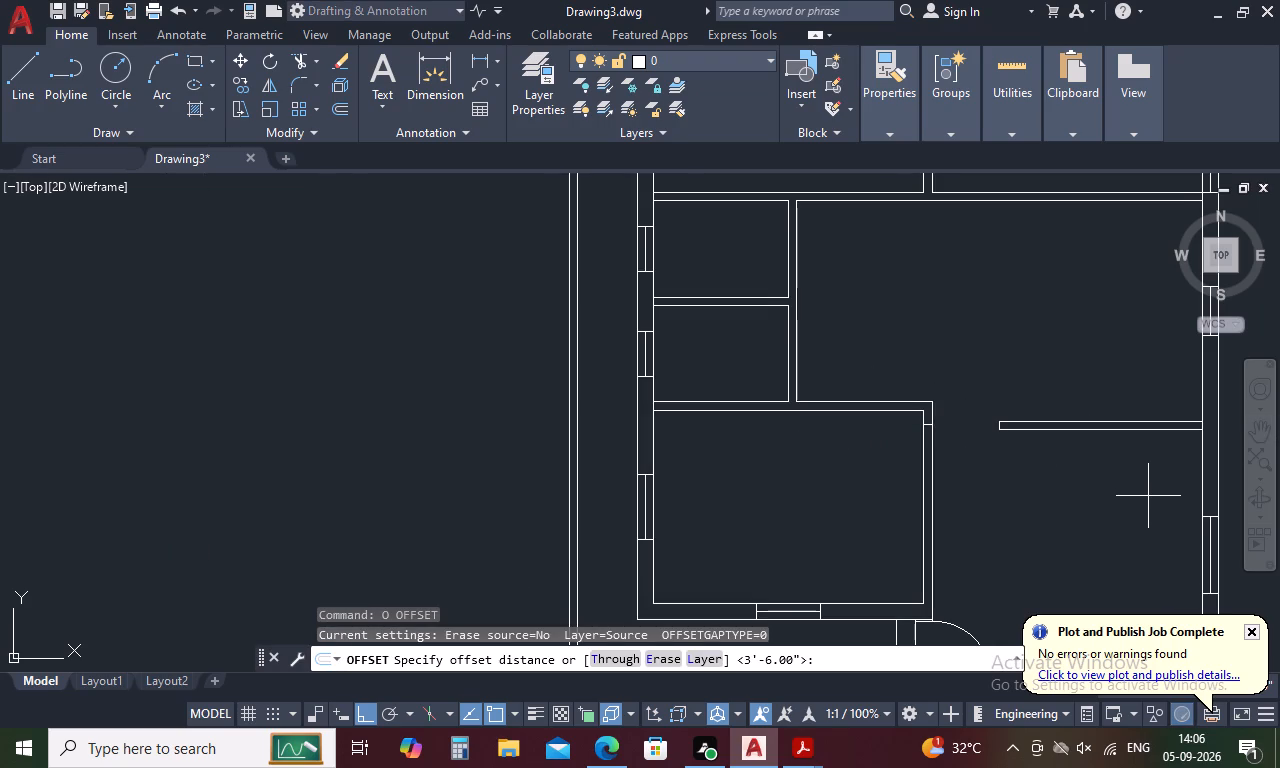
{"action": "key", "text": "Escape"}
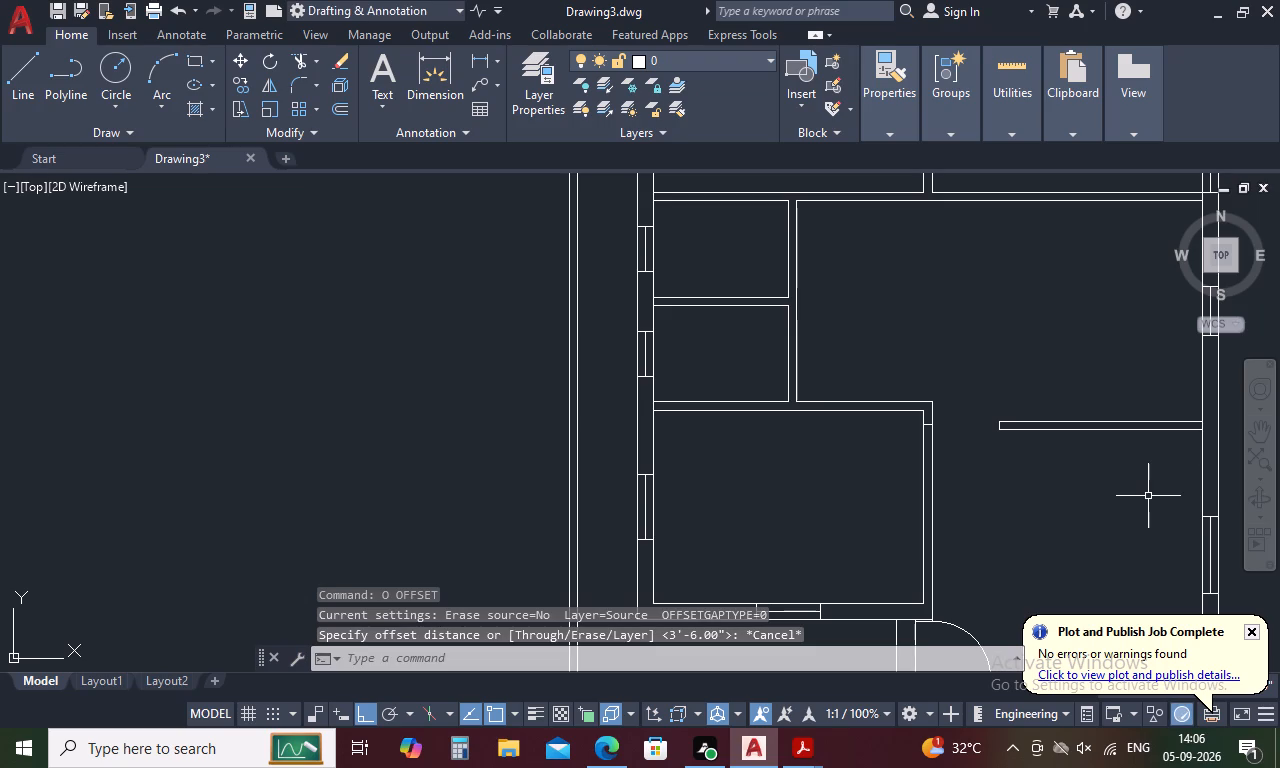
Draw a line across the southwest room's north wall, tracked 9" west of the lower small room's southeast corner.
{"action": "key", "text": "l"}
{"action": "key", "text": "space"}
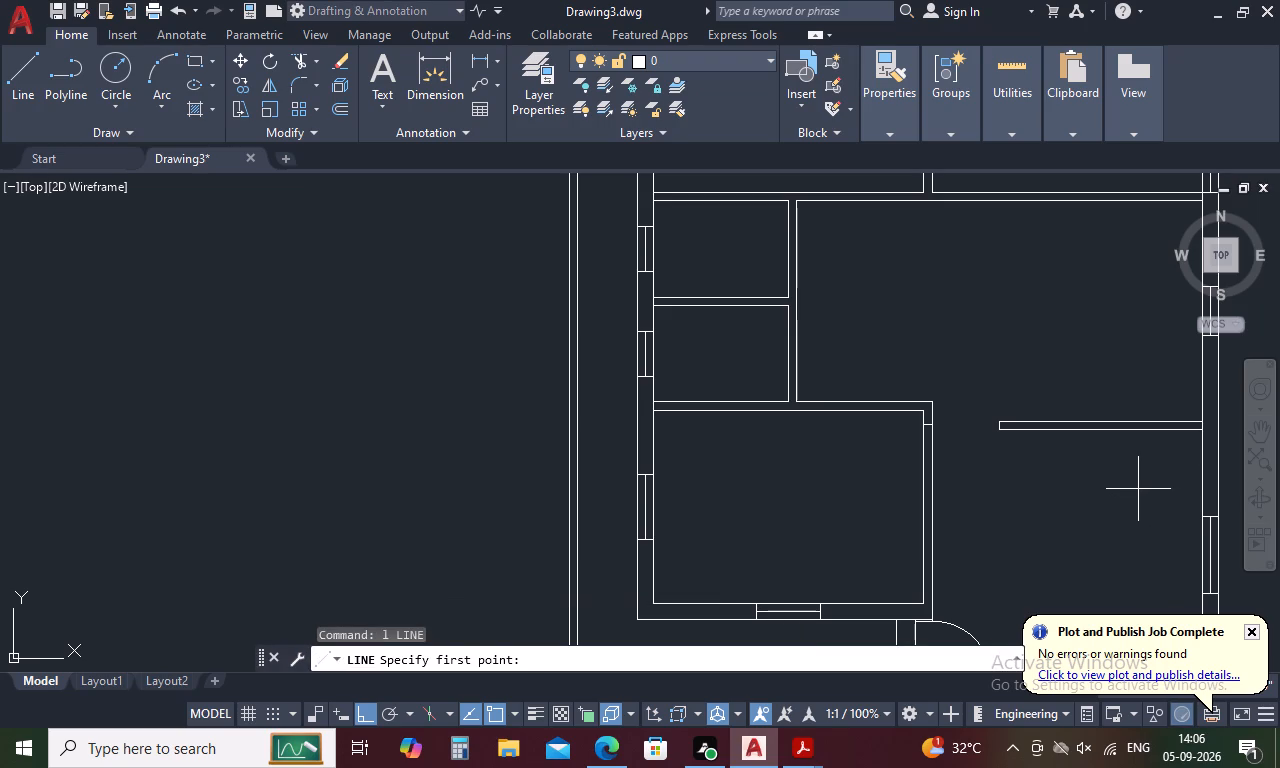
{"action": "type", "text": "tk"}
{"action": "key", "text": "space"}
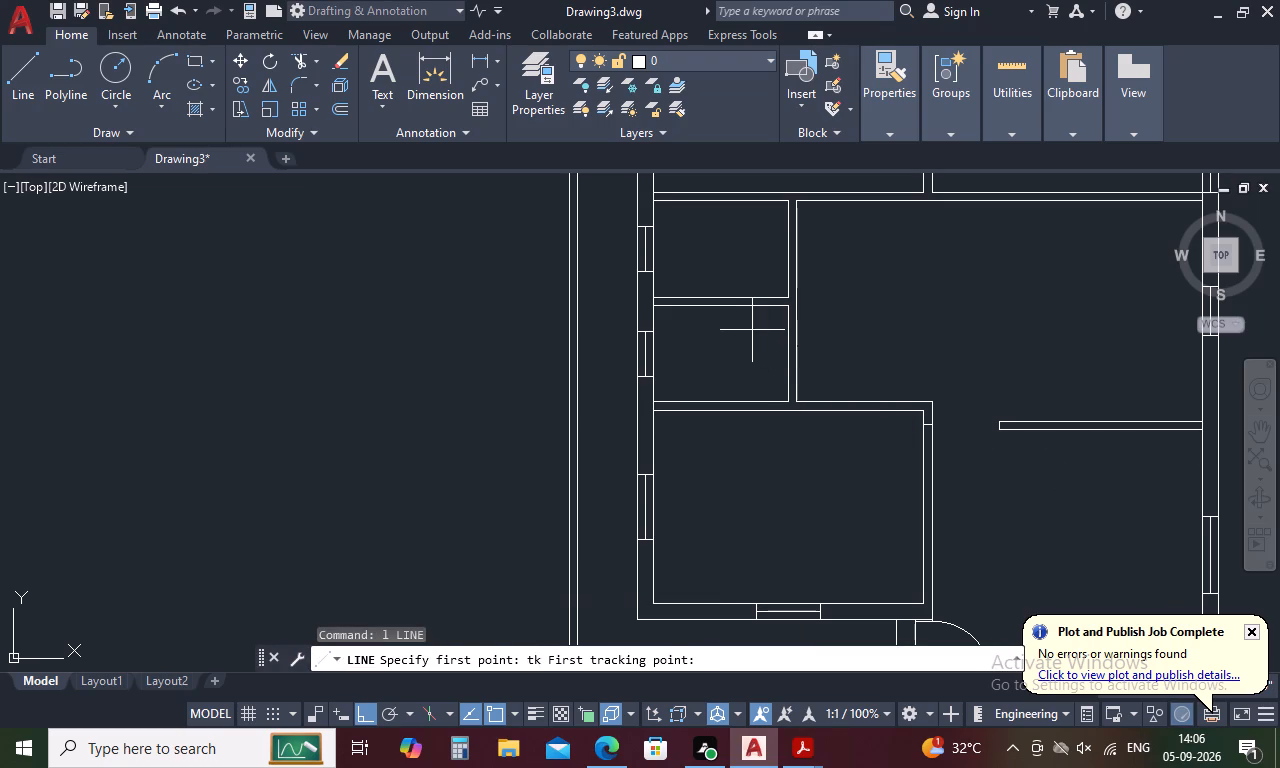
{"action": "left_click", "coordinate": [786, 400]}
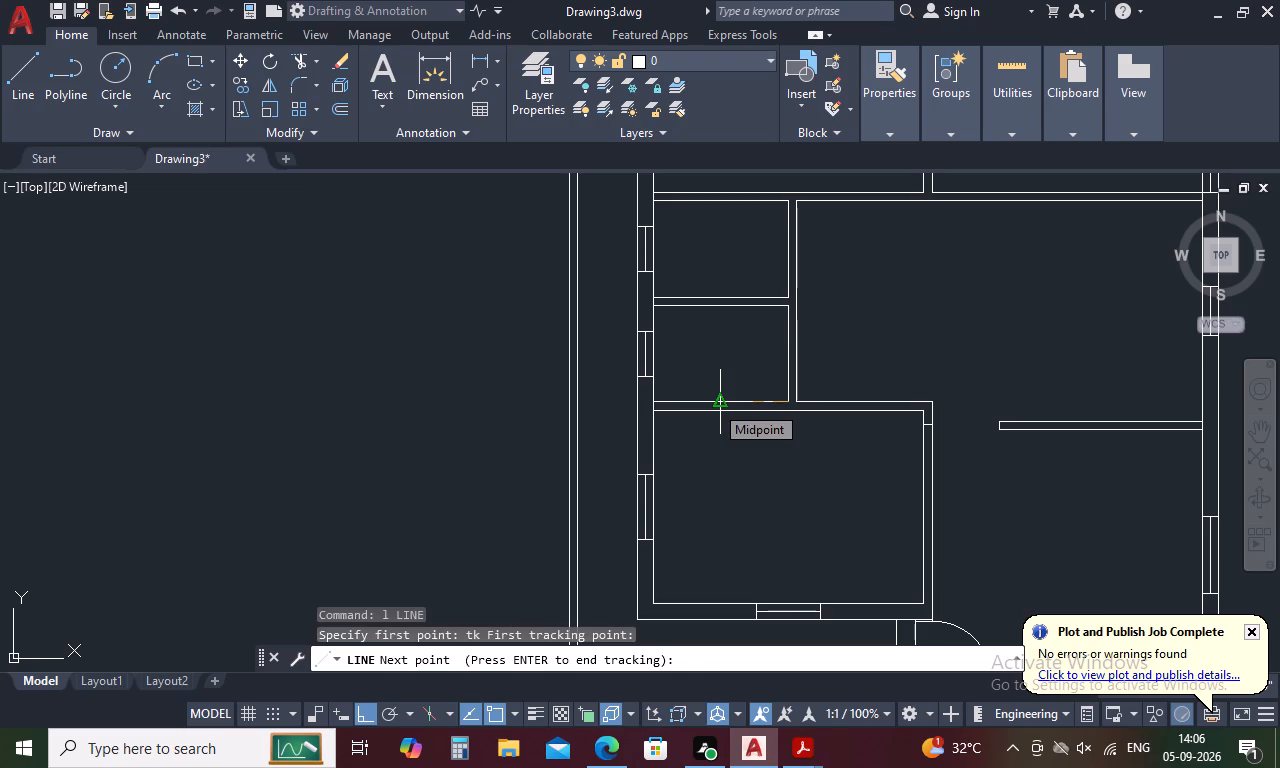
{"action": "key", "text": "9"}
{"action": "key", "text": "space"}
{"action": "key", "text": "space"}
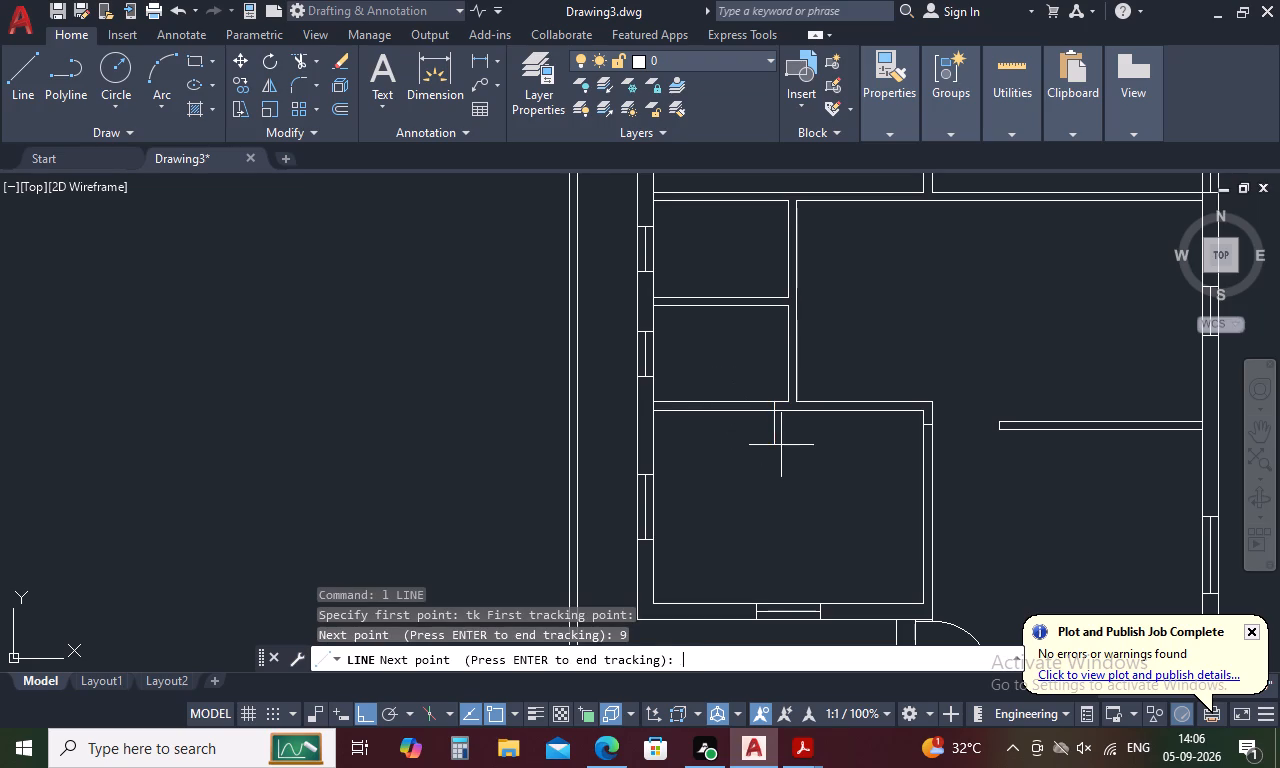
{"action": "left_click", "coordinate": [778, 417]}
{"action": "key", "text": "space"}
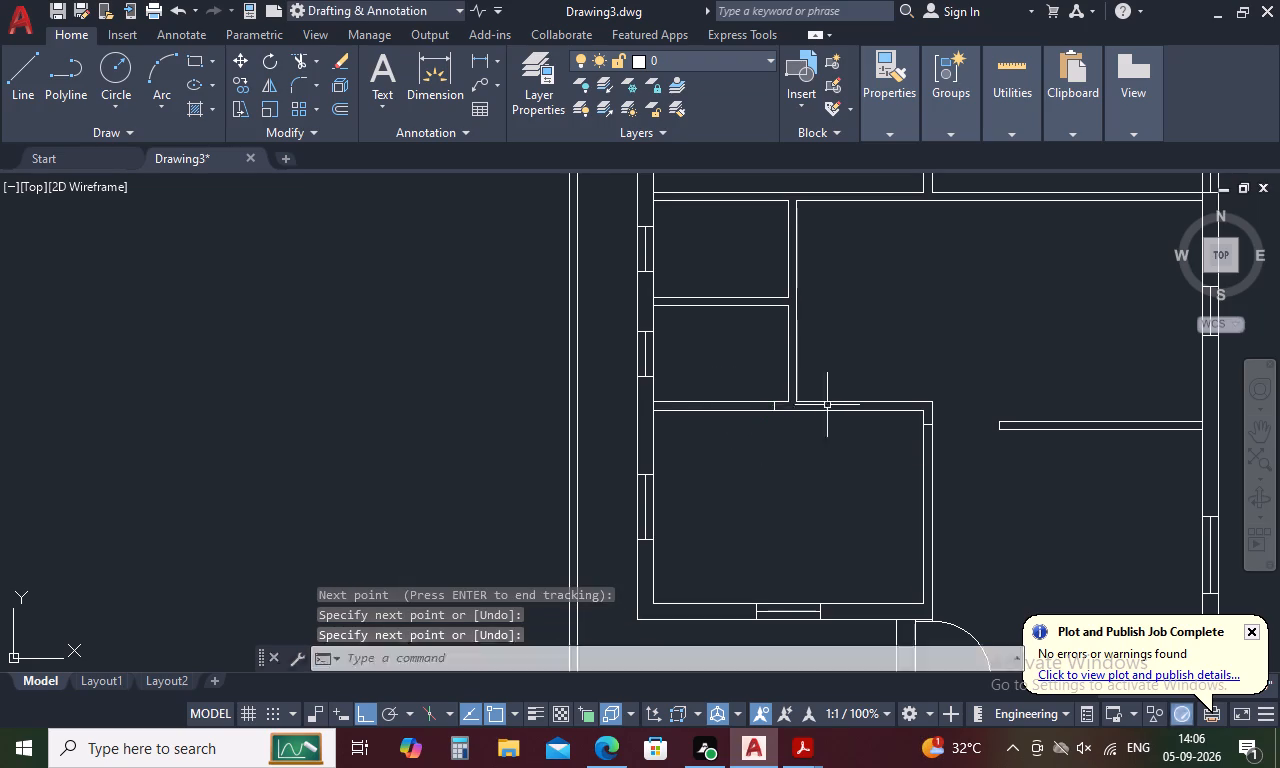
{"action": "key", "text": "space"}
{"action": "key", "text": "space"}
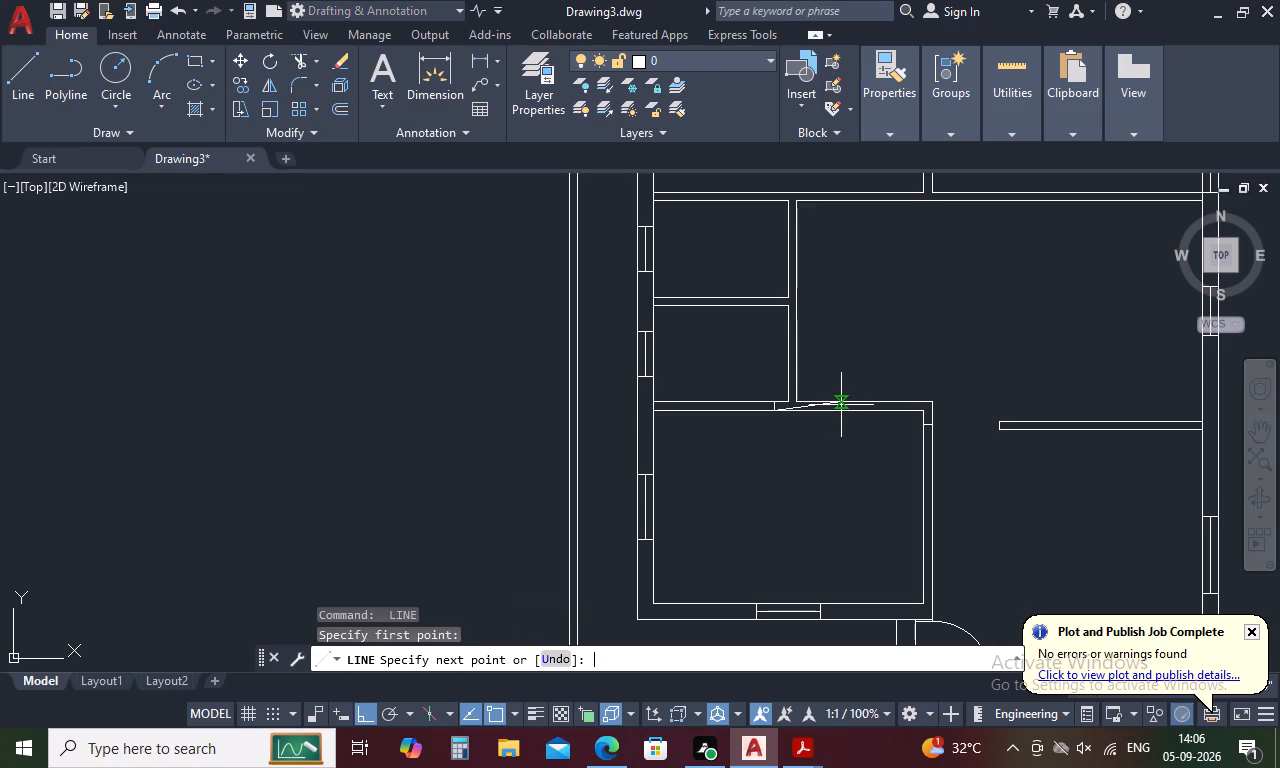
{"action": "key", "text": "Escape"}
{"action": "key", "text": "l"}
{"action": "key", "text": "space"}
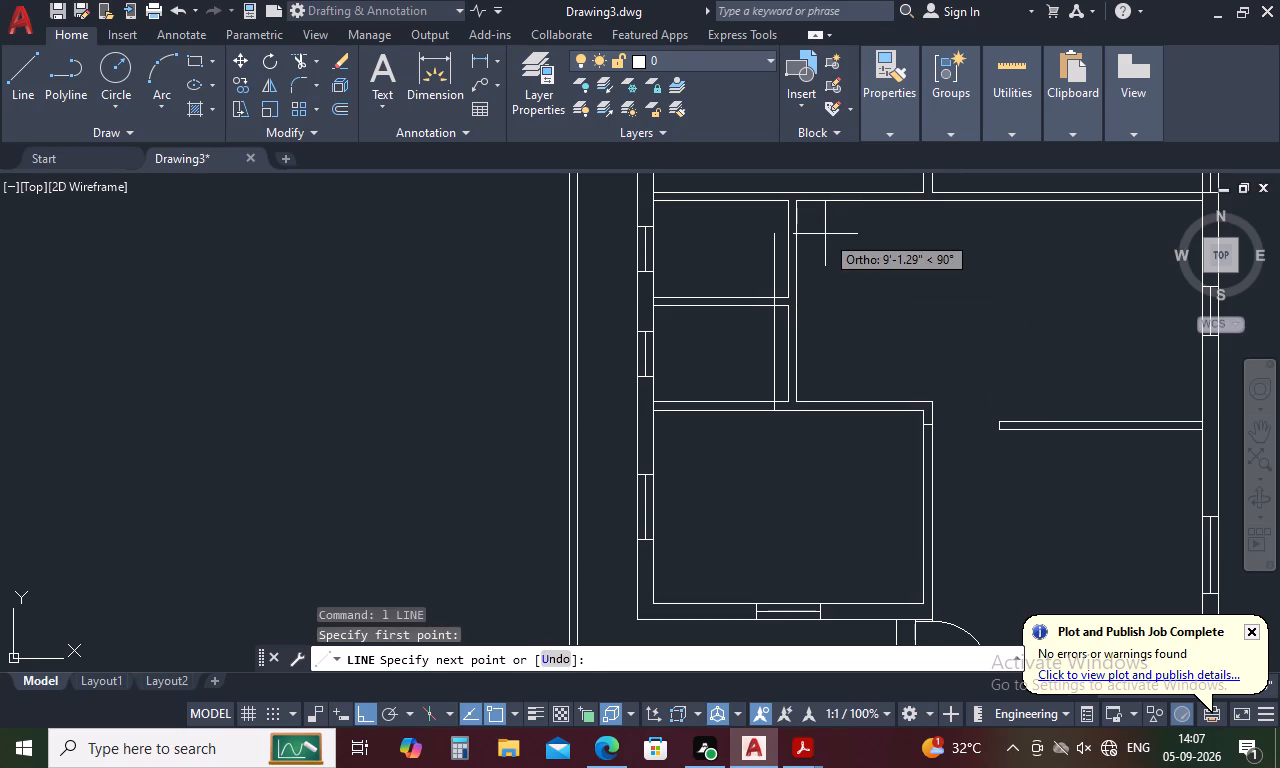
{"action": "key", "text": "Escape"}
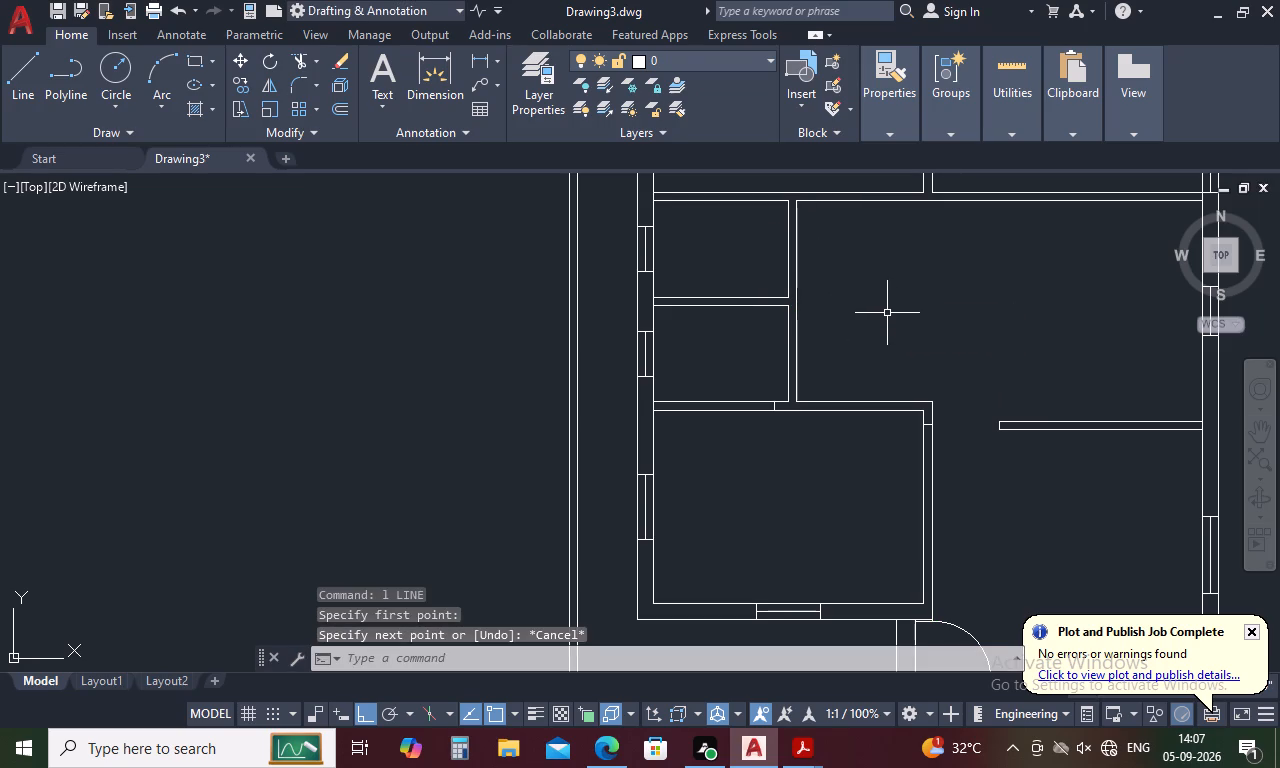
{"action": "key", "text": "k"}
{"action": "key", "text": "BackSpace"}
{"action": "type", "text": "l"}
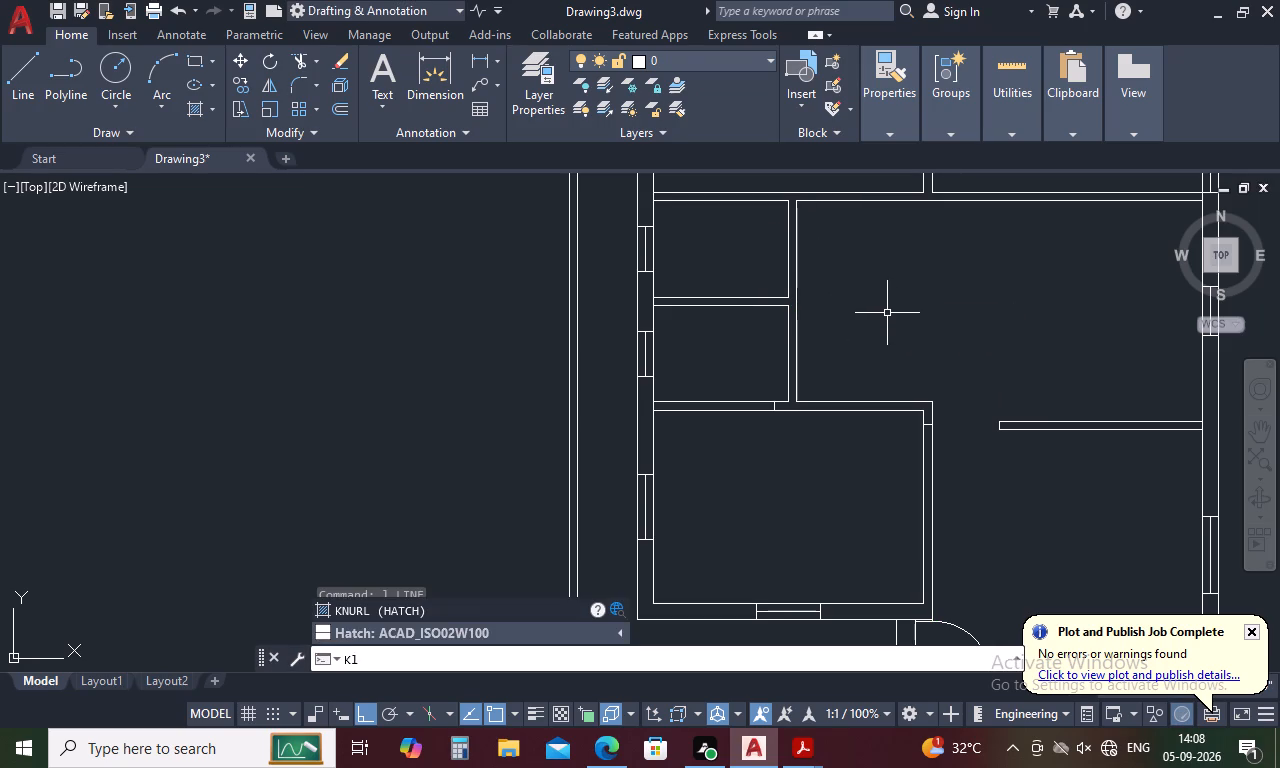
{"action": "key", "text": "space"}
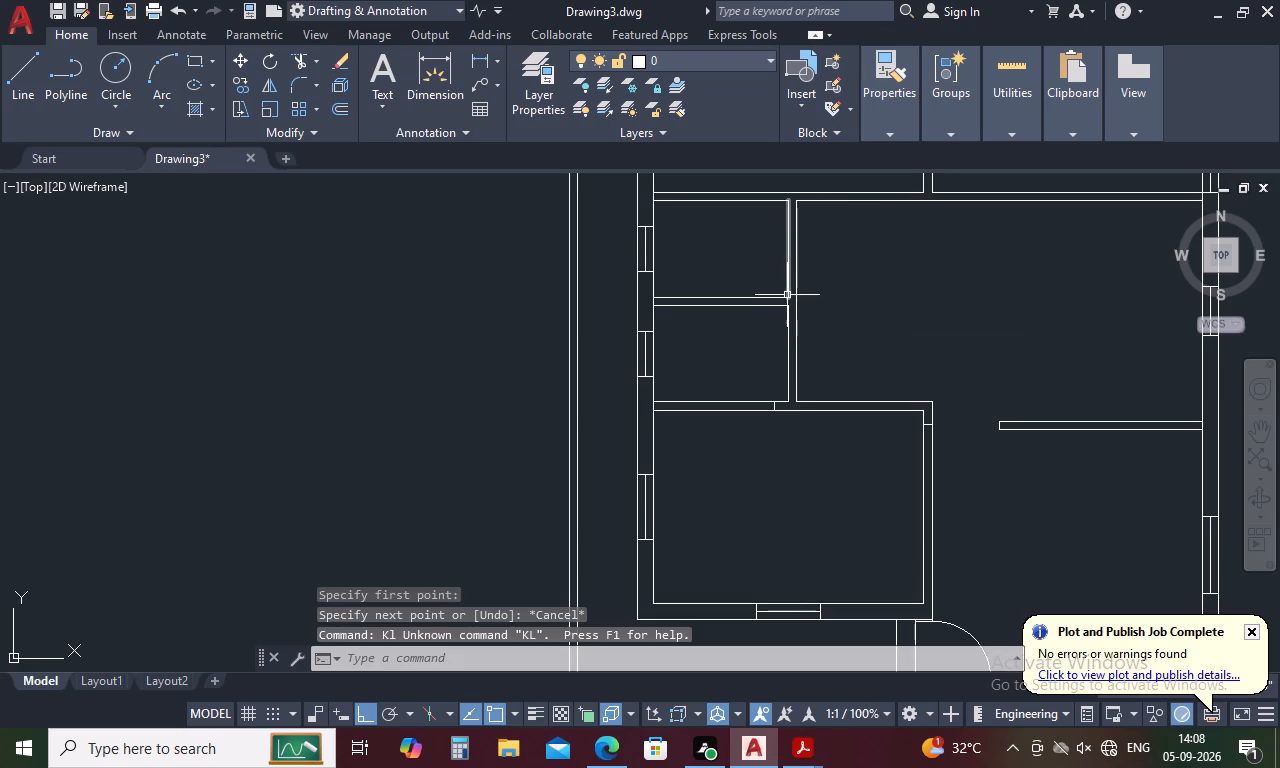
Draw a 9" line west from the upper small room's northeast corner along its north wall face.
{"action": "key", "text": "l"}
{"action": "key", "text": "space"}
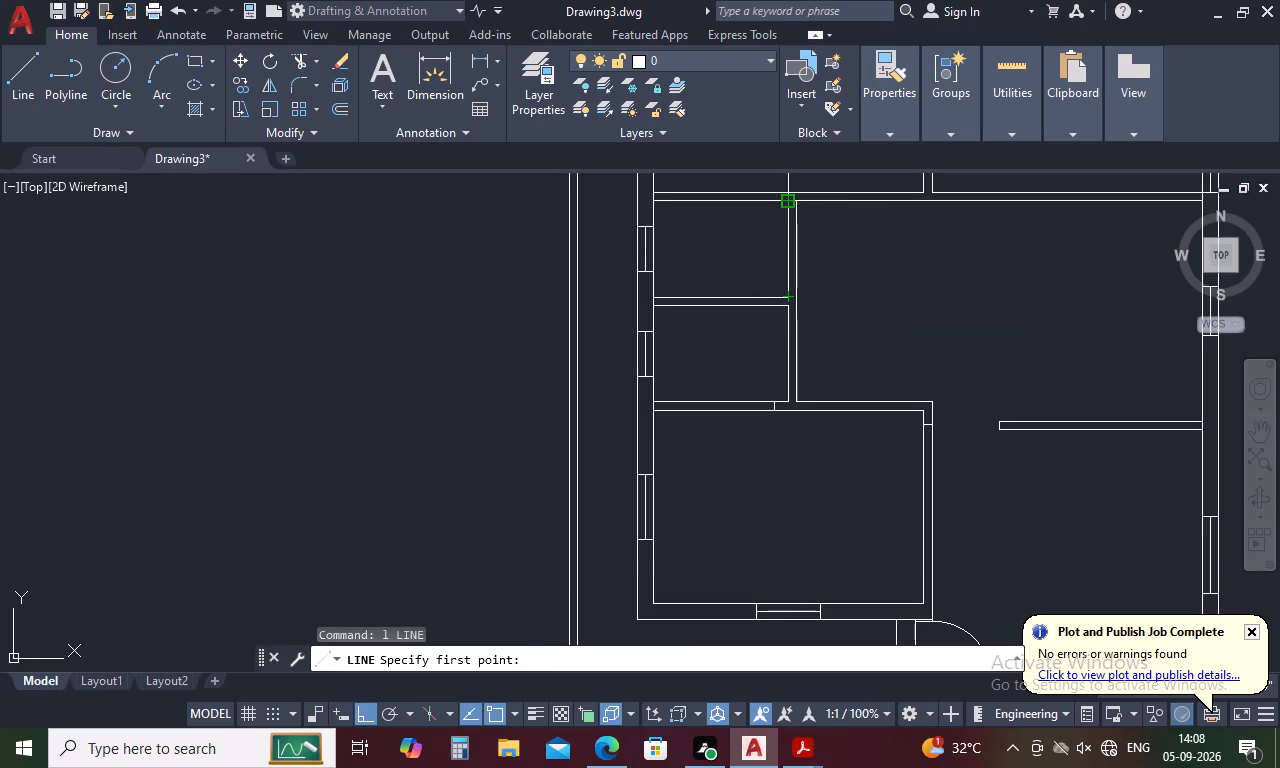
{"action": "left_click", "coordinate": [792, 201]}
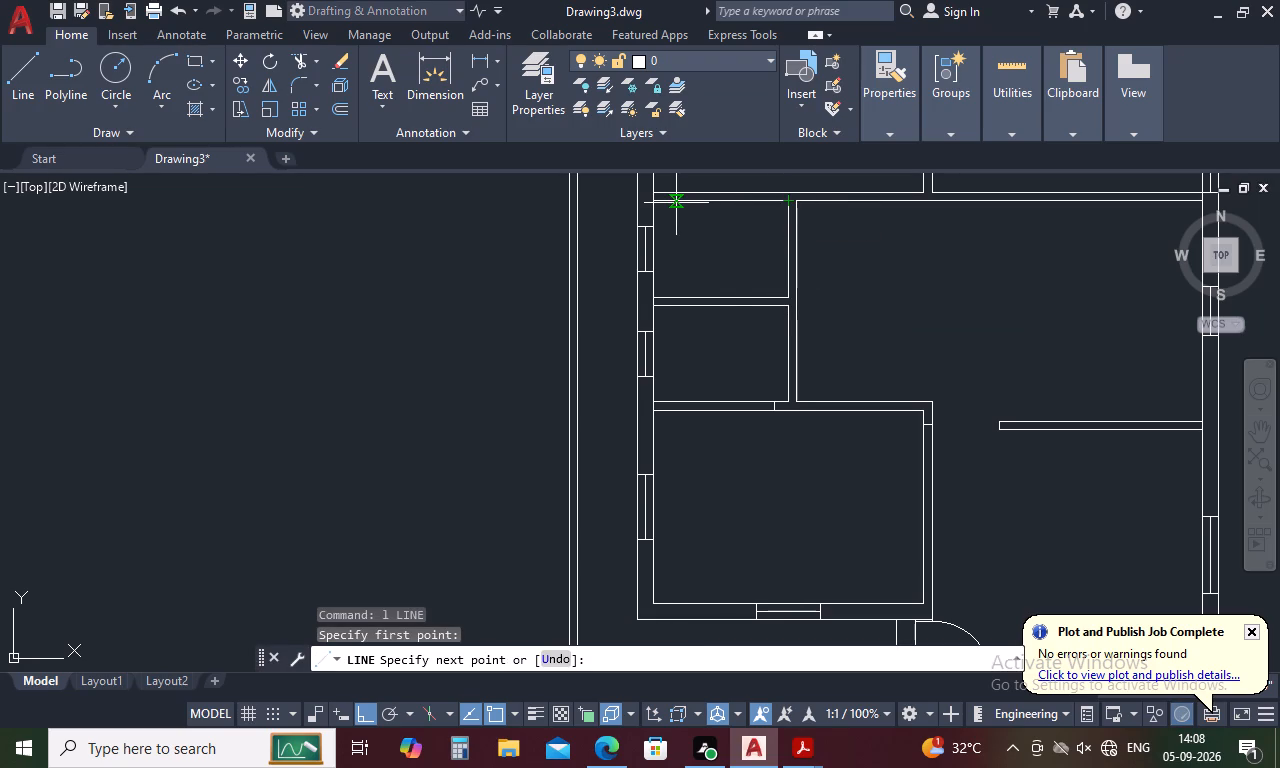
{"action": "key", "text": "9"}
{"action": "key", "text": "space"}
{"action": "key", "text": "space"}
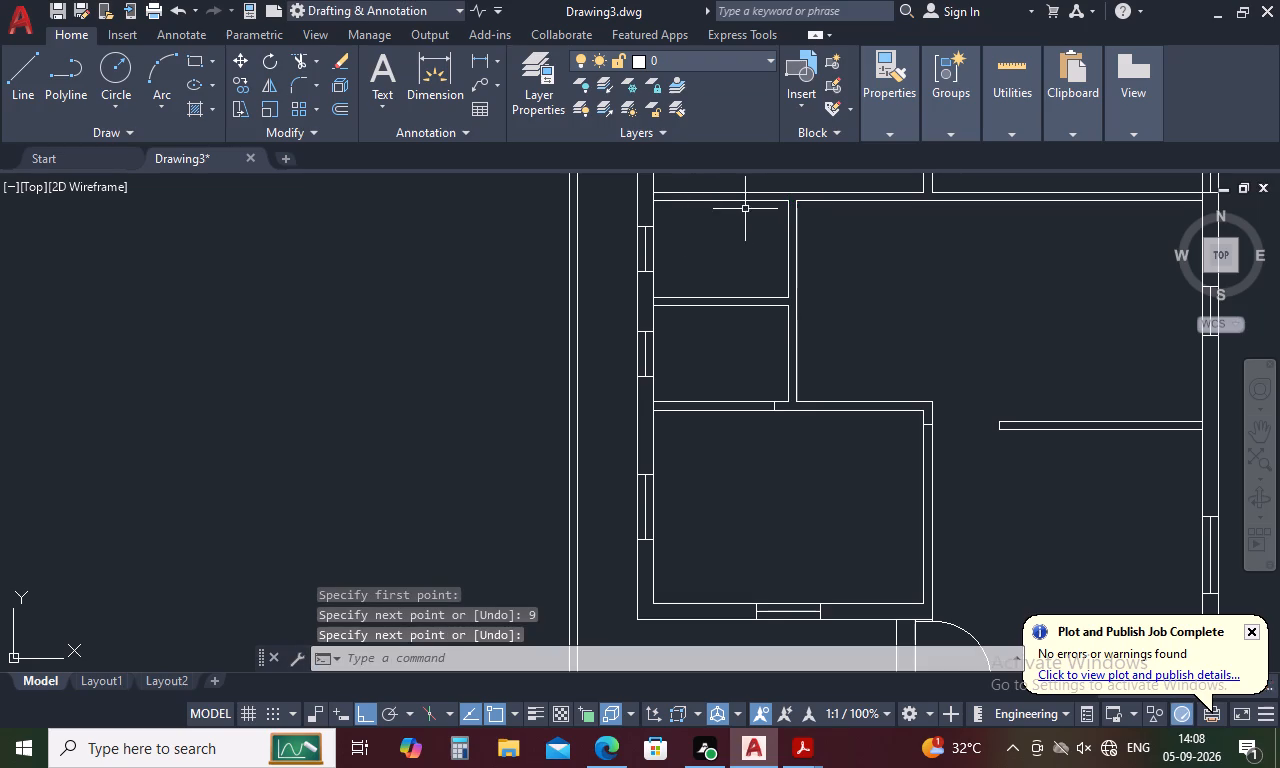
{"action": "key", "text": "Escape"}
Draw a line across the upper small room's north wall, tracked 9" west of the room's northeast corner.
{"action": "type", "text": "l tk"}
{"action": "key", "text": "space"}
{"action": "left_click", "coordinate": [792, 202]}
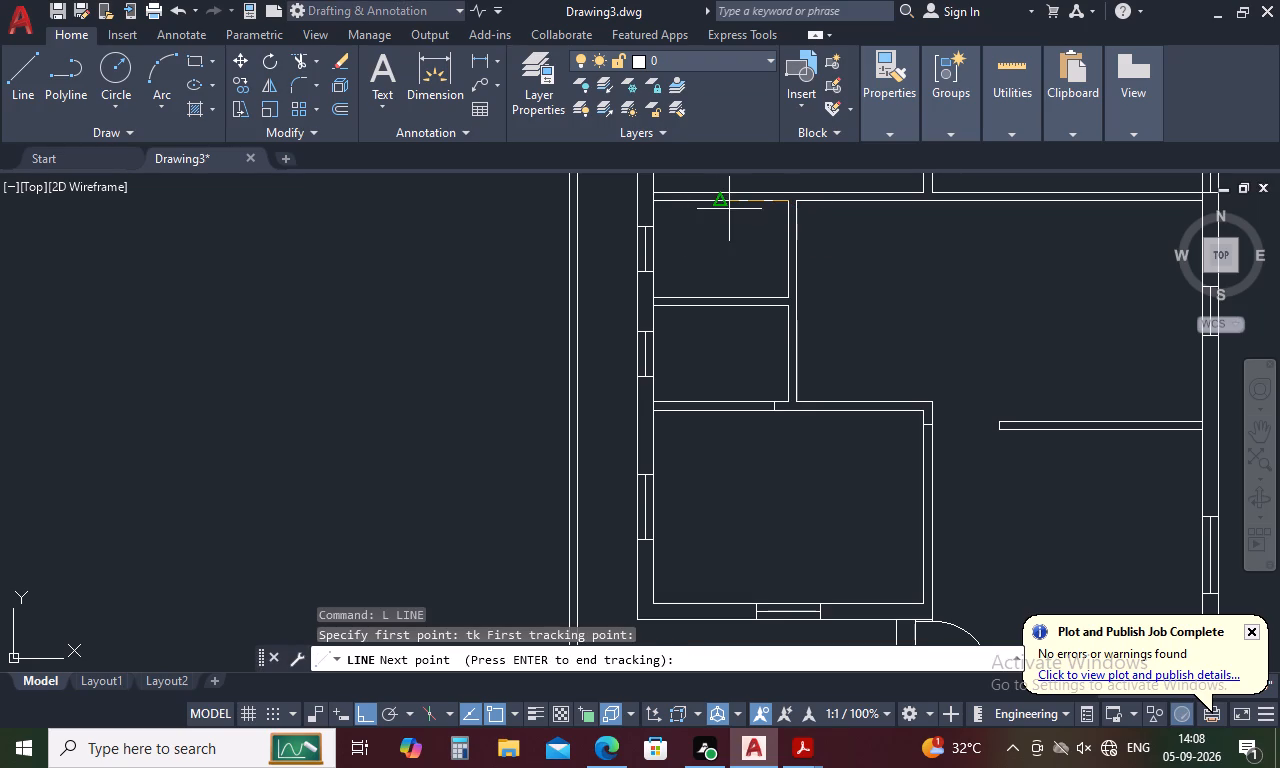
{"action": "type", "text": "9"}
{"action": "key", "text": "space"}
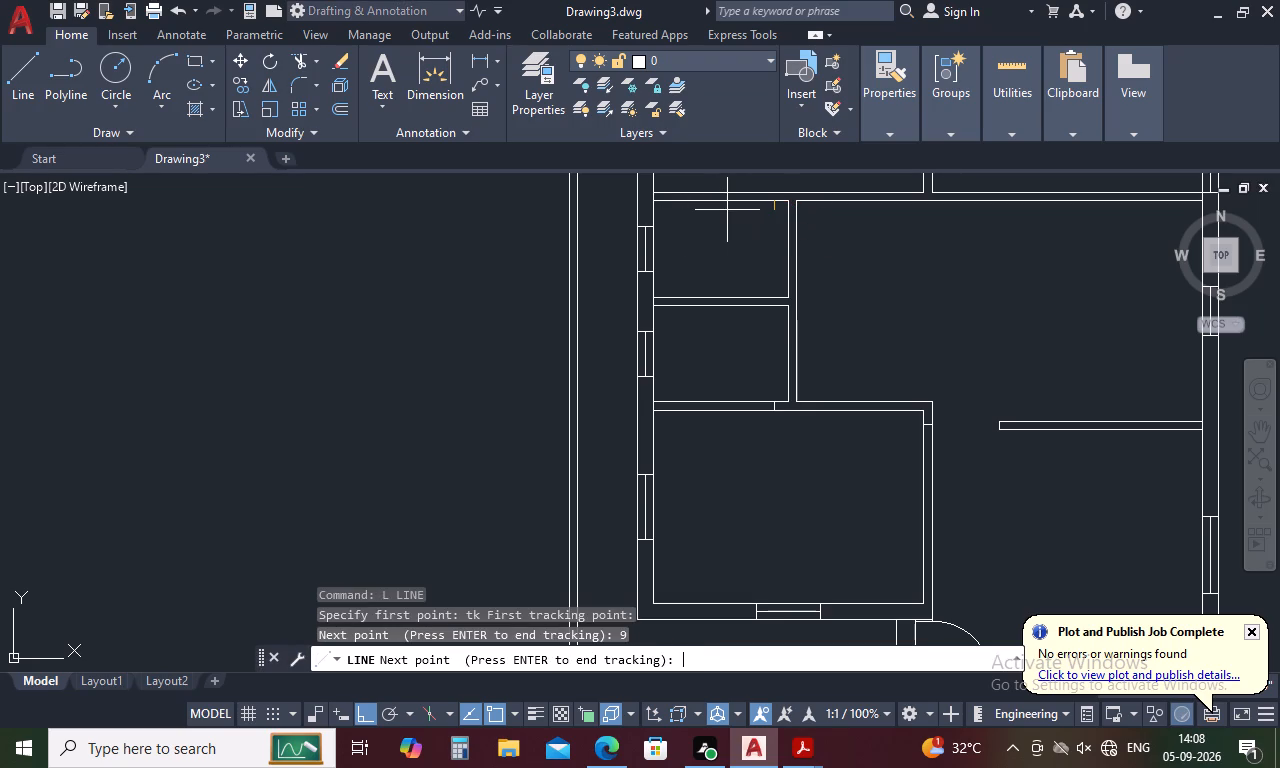
{"action": "key", "text": "space"}
{"action": "left_click", "coordinate": [779, 188]}
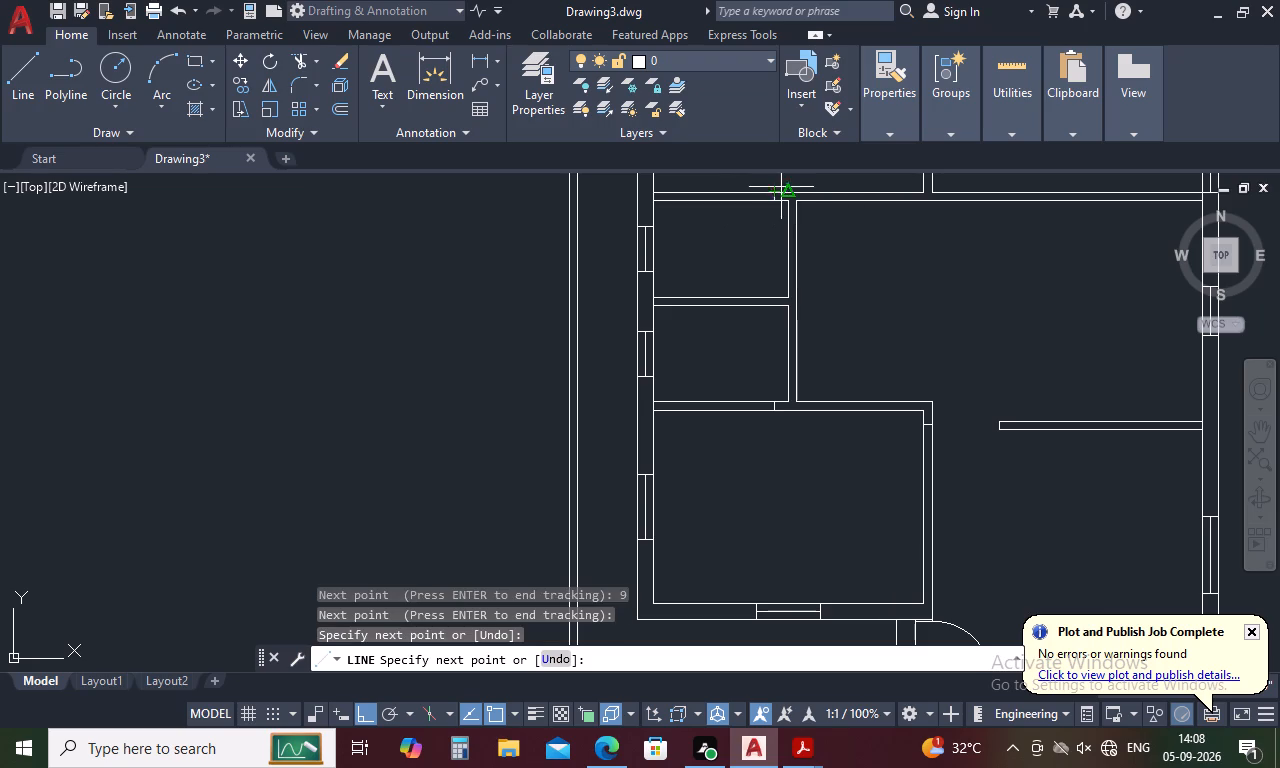
{"action": "key", "text": "Escape"}
{"action": "scroll", "coordinate": [807, 363], "scroll_direction": "down", "scroll_amount": 1}
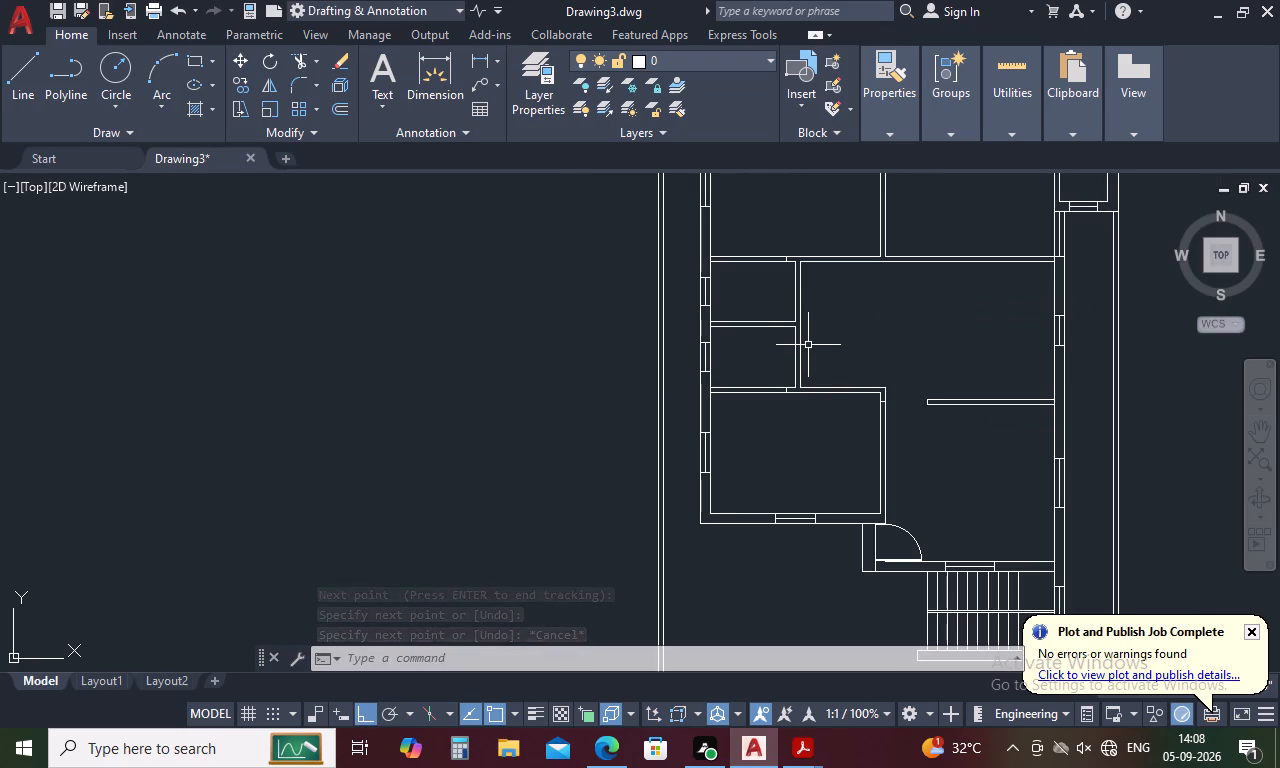
Draw a line across the northwest room's south wall, tracked 9" west of the room's inner southeast corner.
{"action": "key", "text": "Escape"}
{"action": "type", "text": "l"}
{"action": "key", "text": "space"}
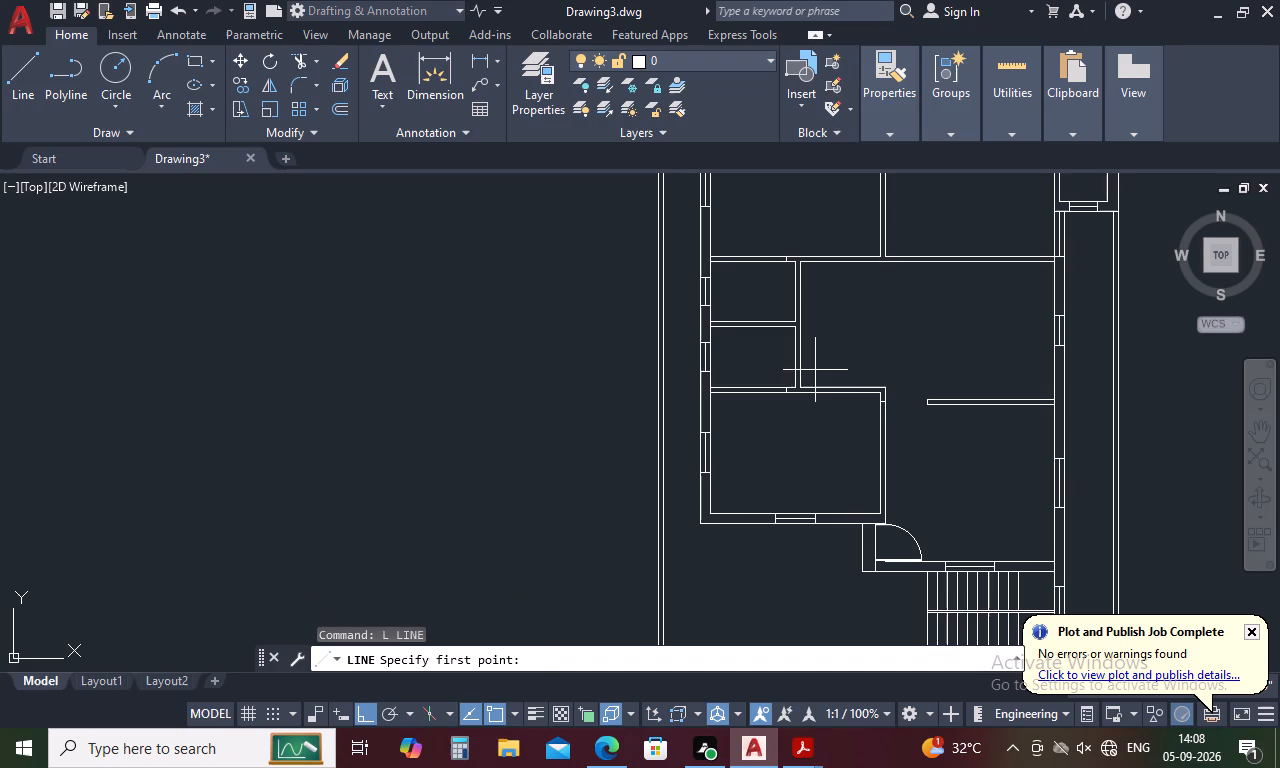
{"action": "type", "text": "tk"}
{"action": "key", "text": "space"}
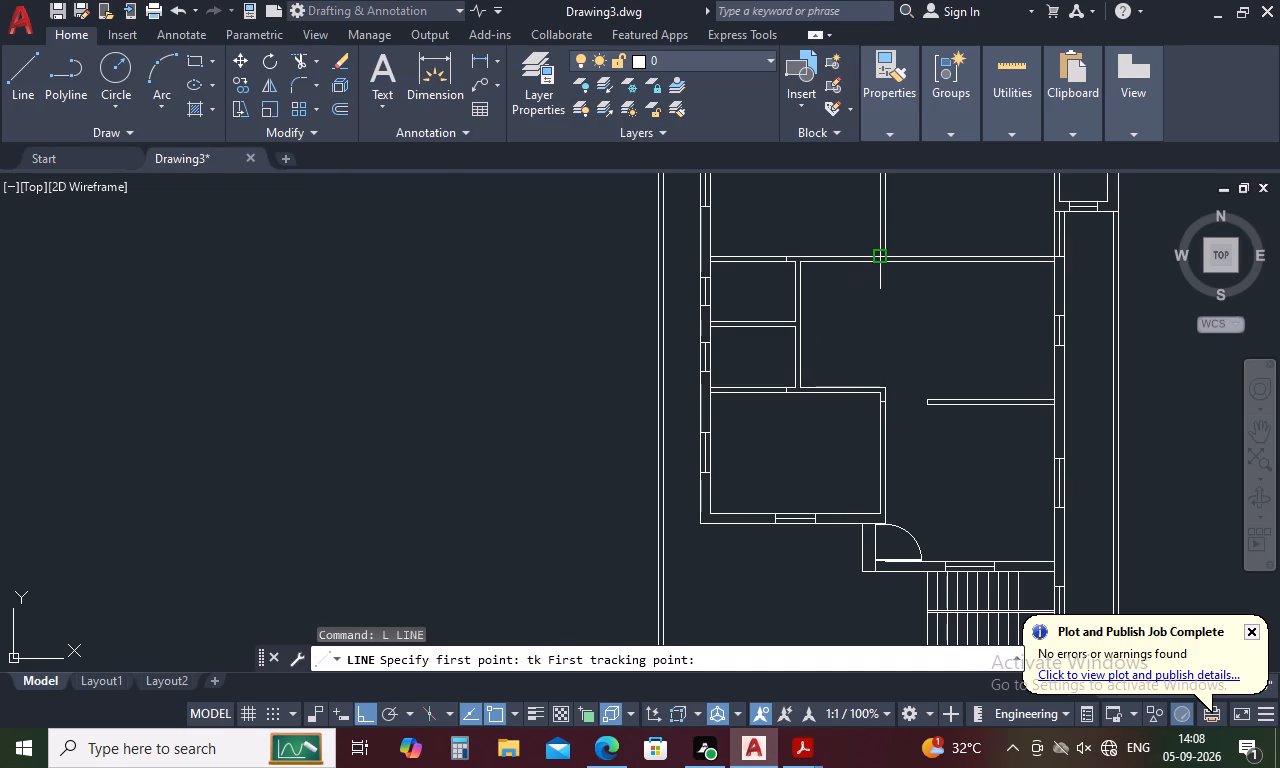
{"action": "scroll", "coordinate": [881, 245], "scroll_direction": "up", "scroll_amount": 3}
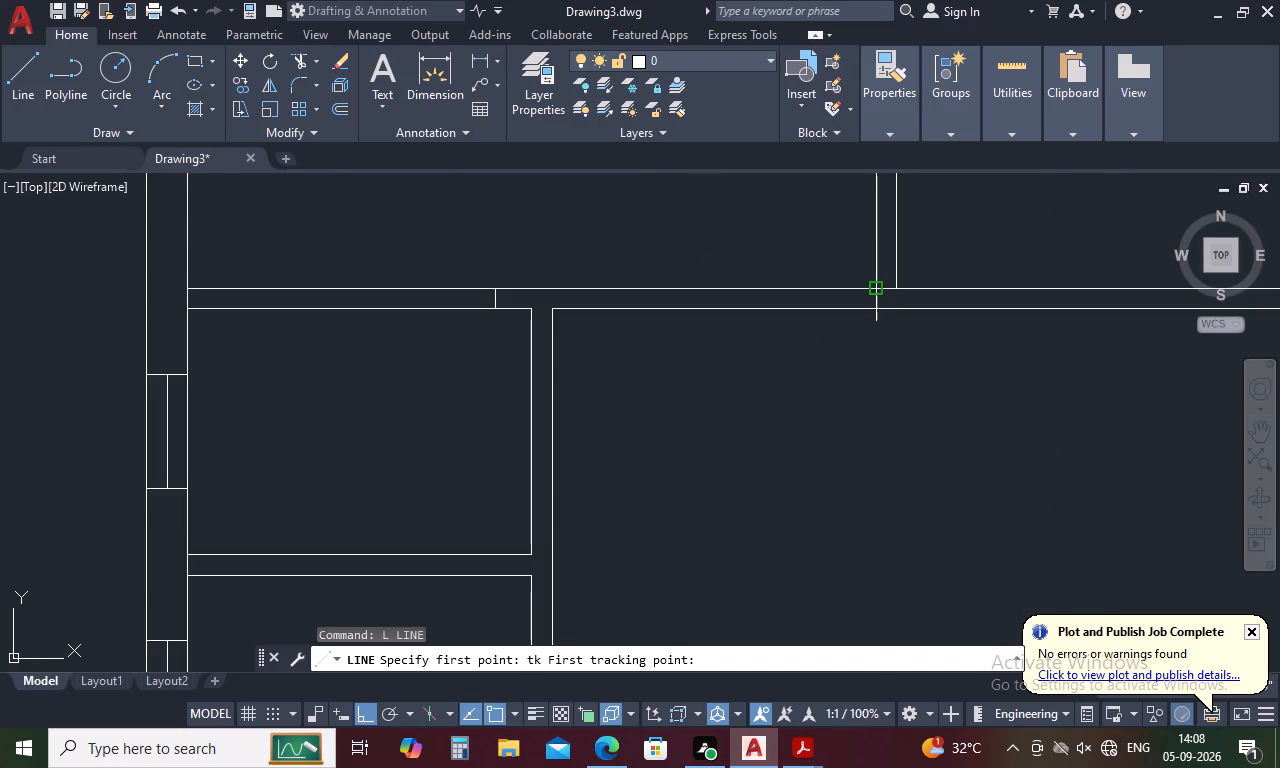
{"action": "left_click", "coordinate": [871, 283]}
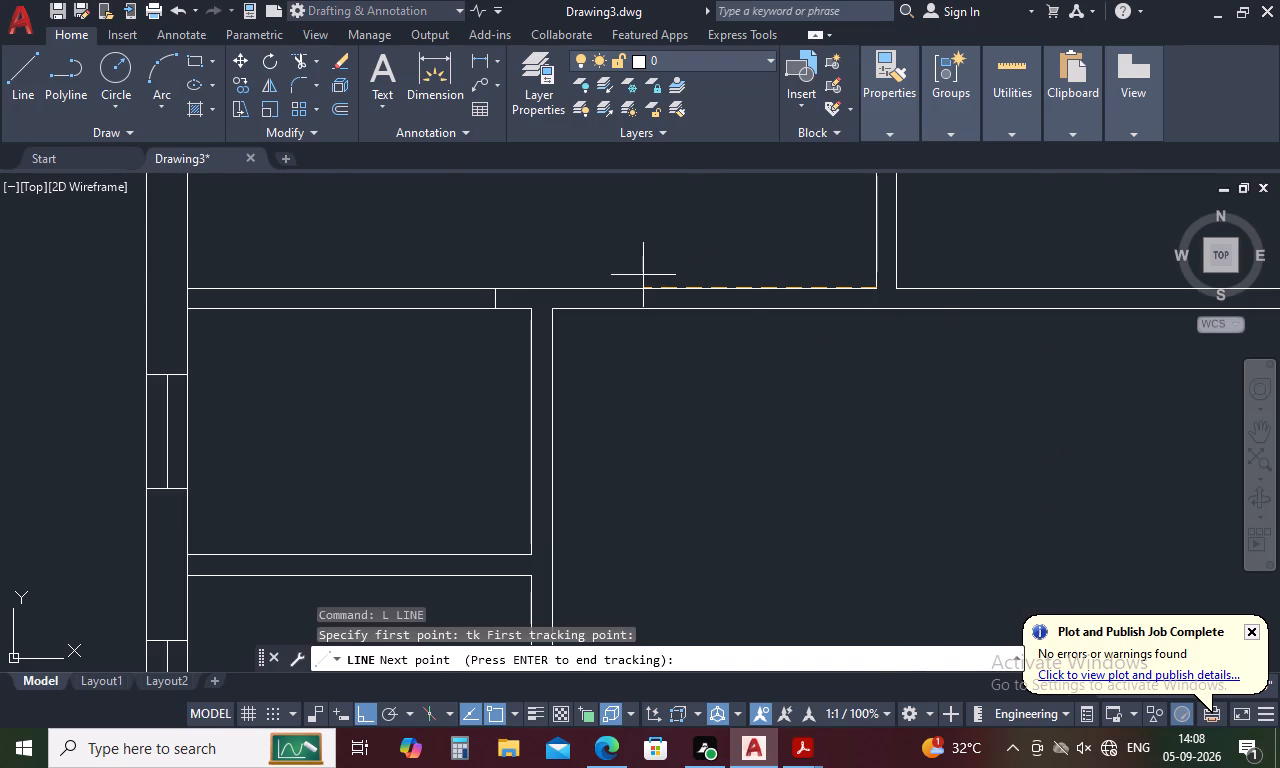
{"action": "key", "text": "4"}
{"action": "key", "text": "BackSpace"}
{"action": "type", "text": "9"}
{"action": "key", "text": "space"}
{"action": "key", "text": "space"}
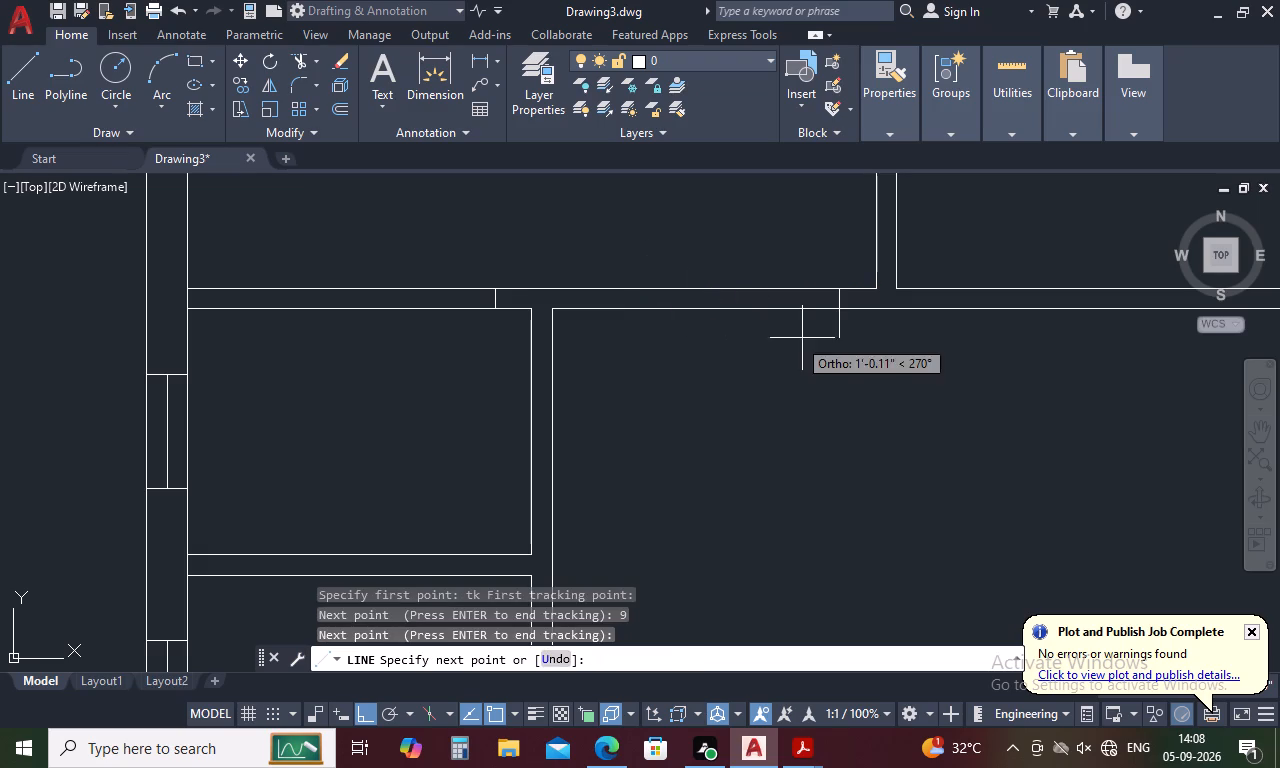
{"action": "left_click", "coordinate": [843, 310]}
{"action": "key", "text": "Escape"}
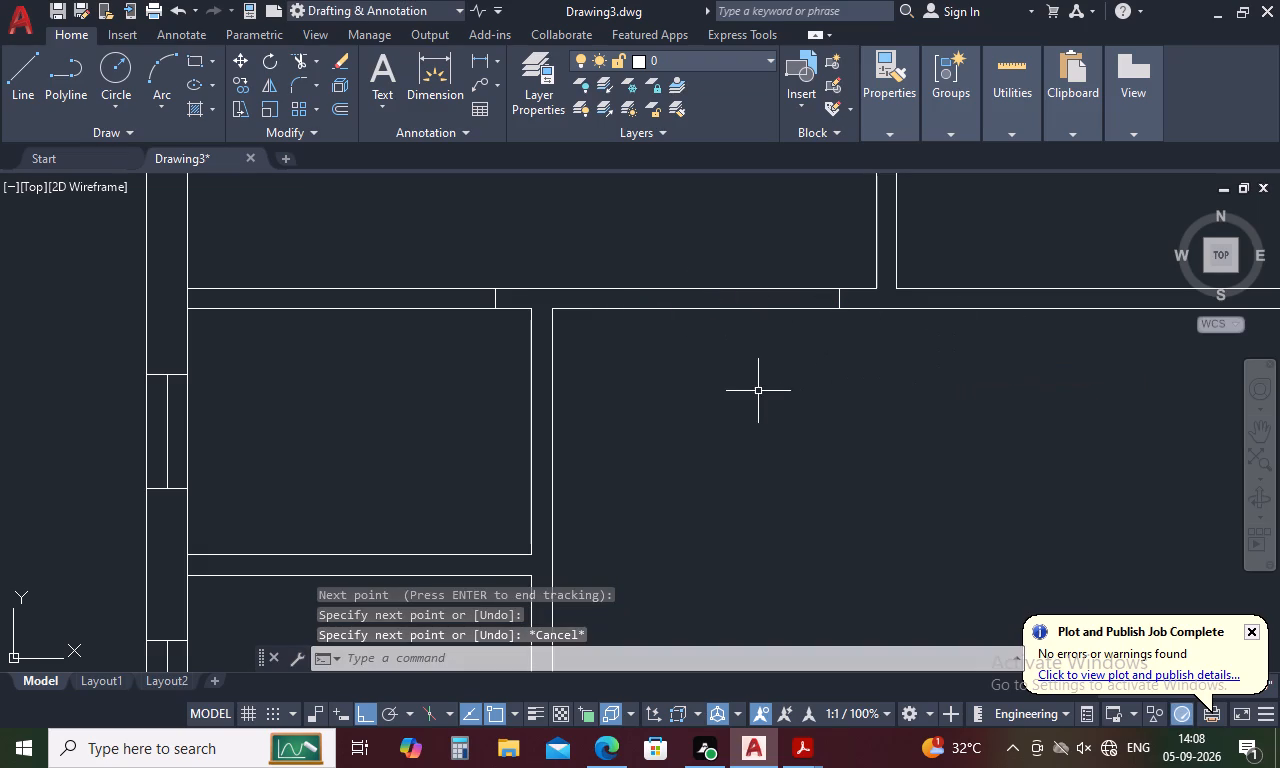
Draw a line across the northeast room's south wall, tracked 9" east of the room's inner southwest corner.
{"action": "scroll", "coordinate": [720, 389], "scroll_direction": "down", "scroll_amount": 1}
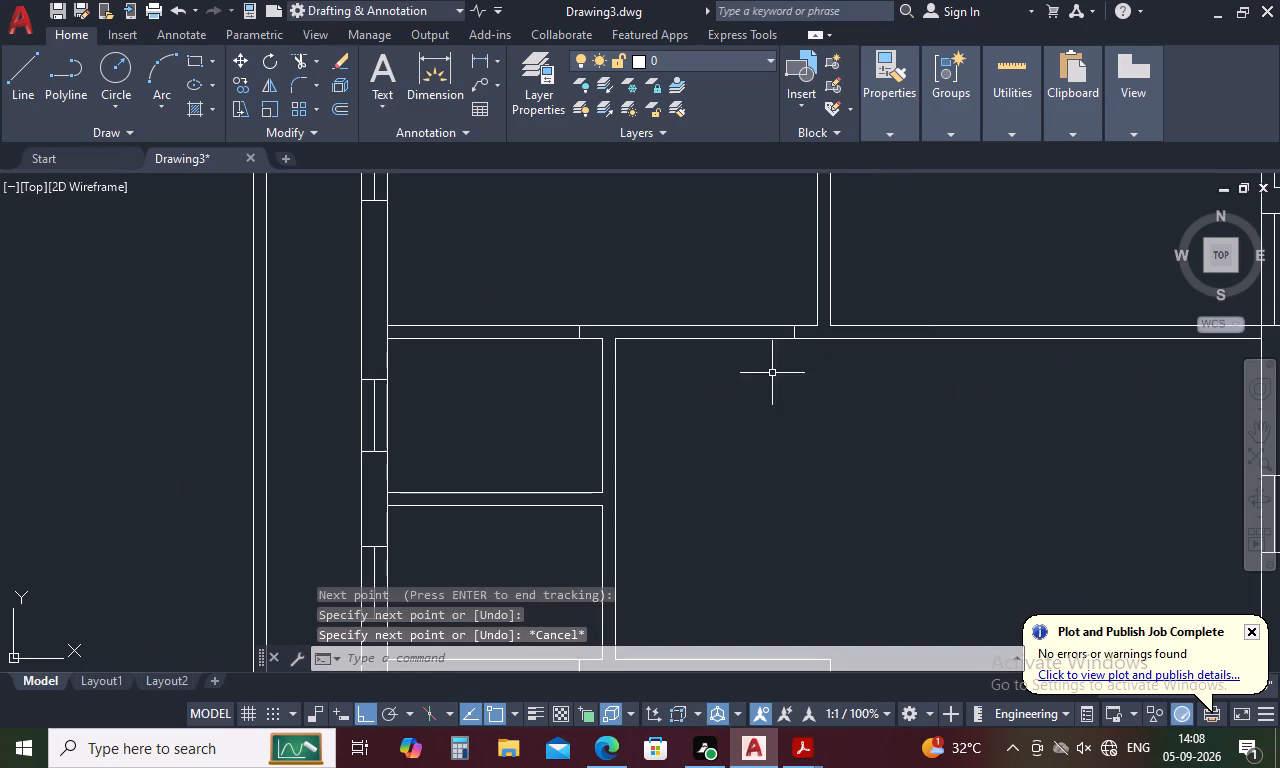
{"action": "key", "text": "space"}
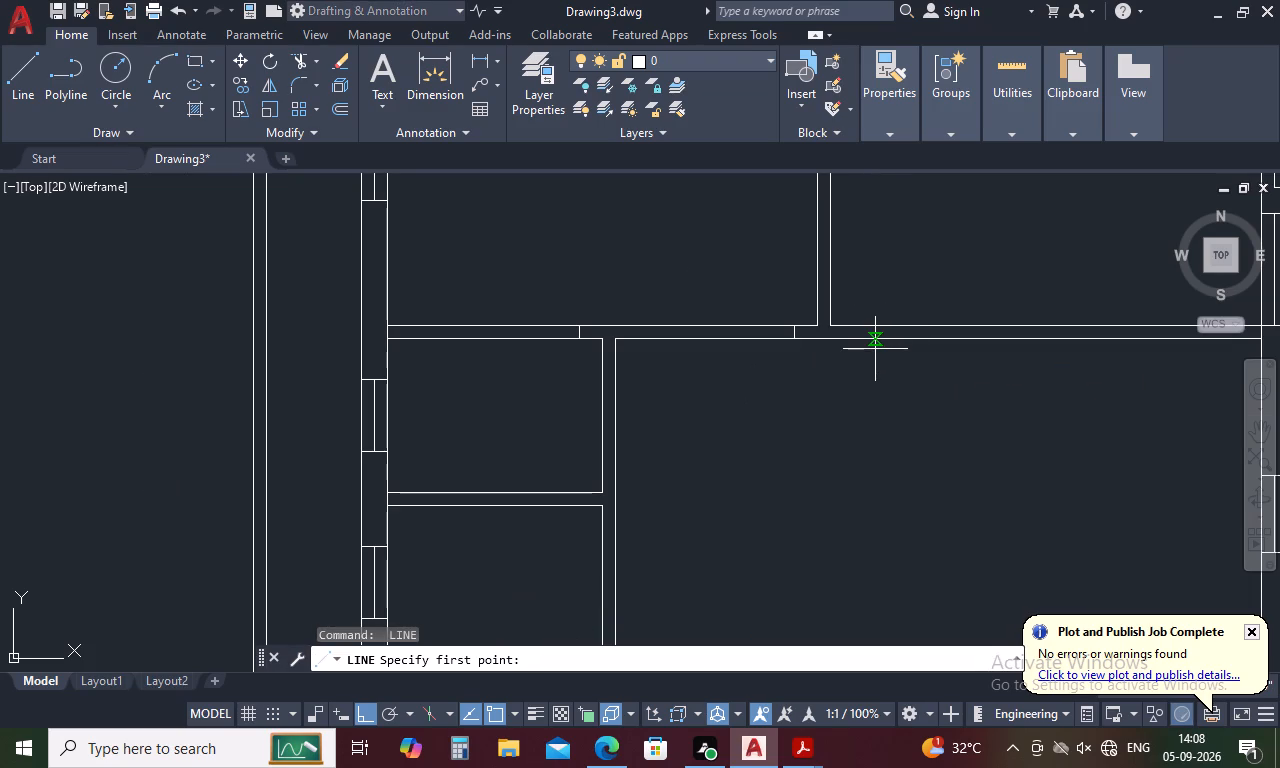
{"action": "type", "text": "tk"}
{"action": "key", "text": "space"}
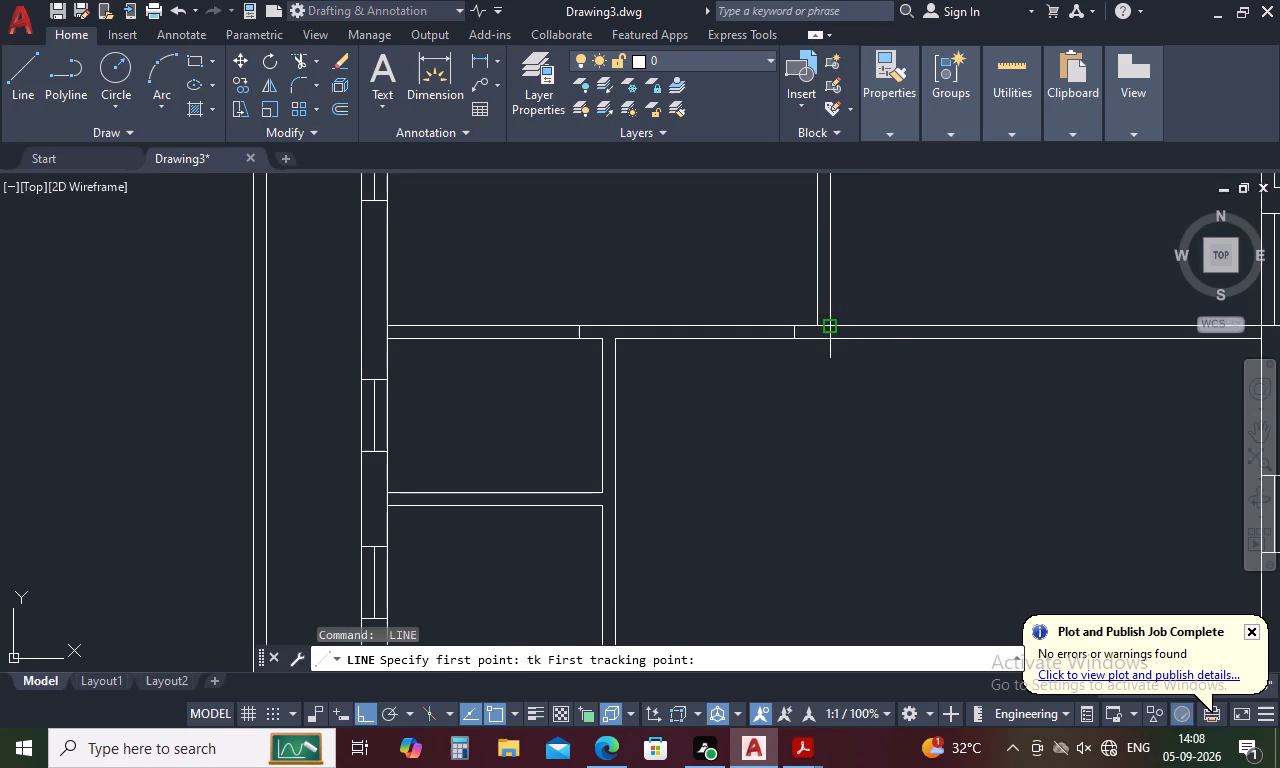
{"action": "left_click", "coordinate": [827, 328]}
{"action": "key", "text": "9"}
{"action": "key", "text": "space"}
{"action": "key", "text": "space"}
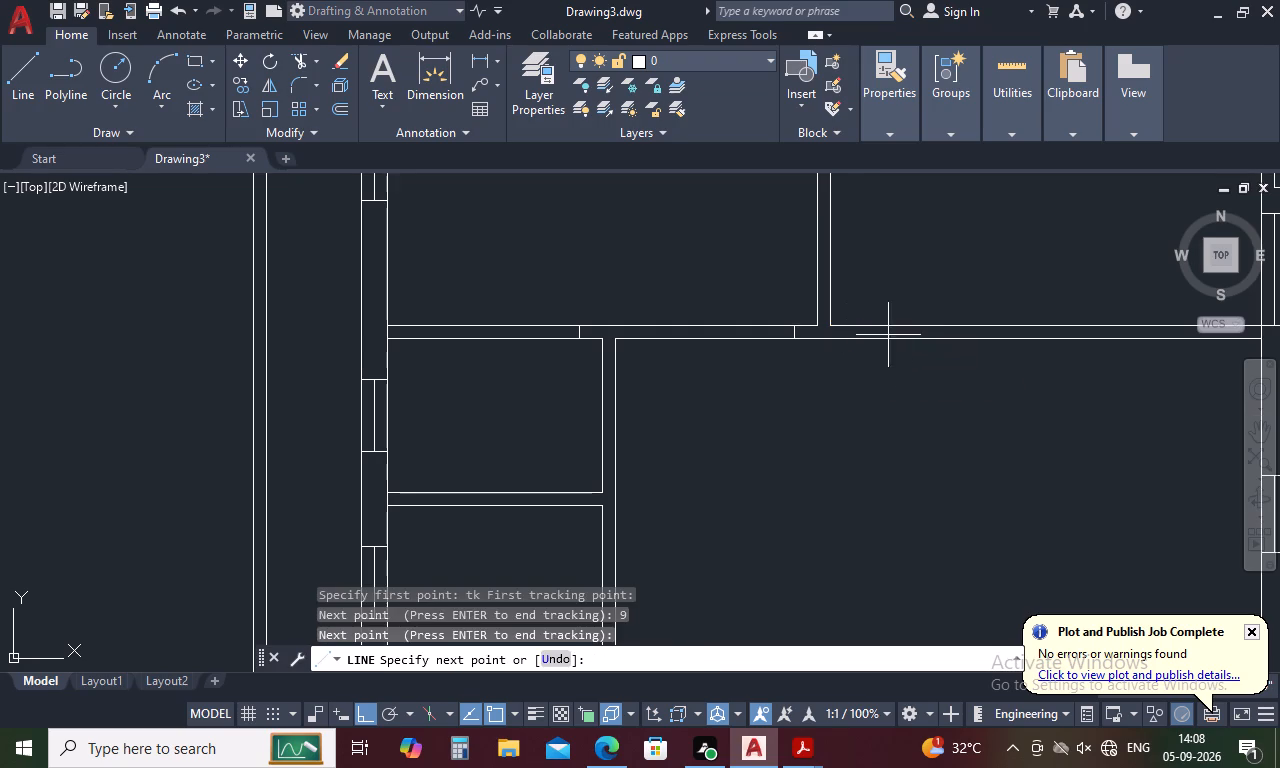
{"action": "left_click", "coordinate": [857, 343]}
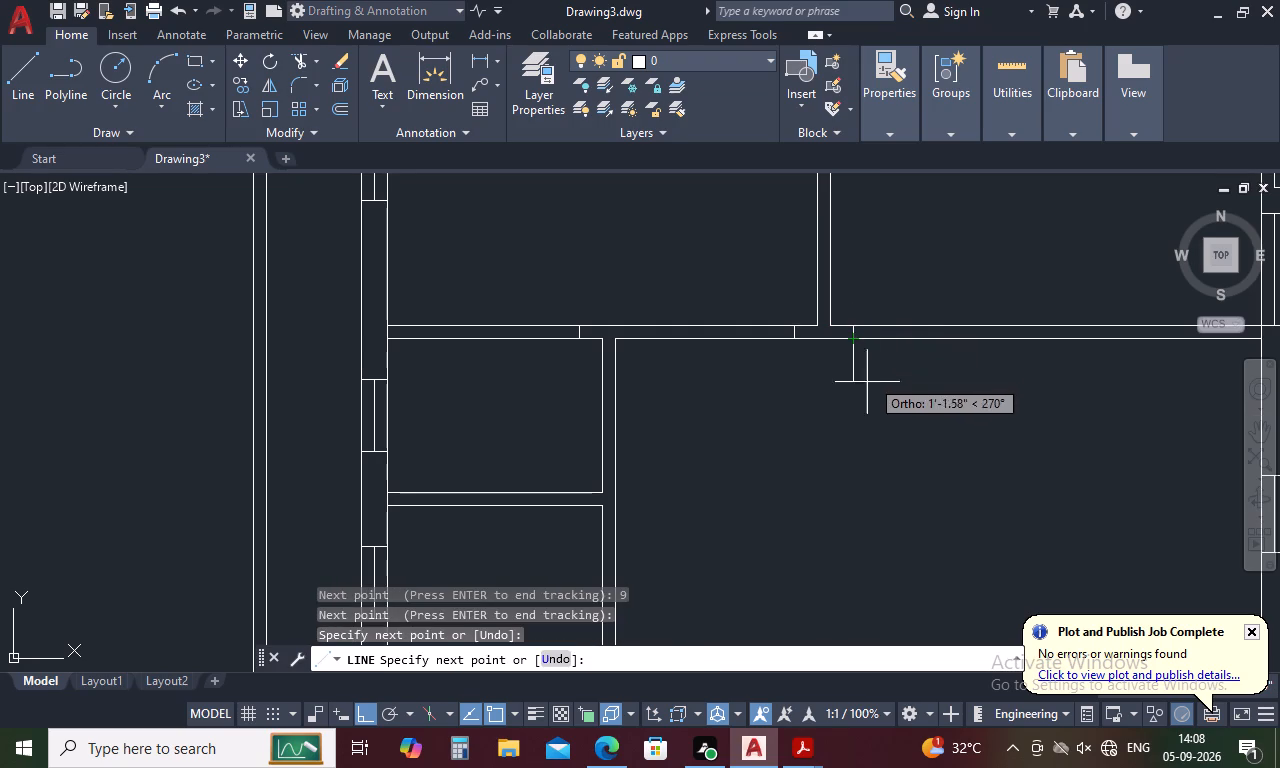
{"action": "key", "text": "Escape"}
Draw a line across the central hall's east wall, tracked 9" south of the hall's inner northeast corner.
{"action": "scroll", "coordinate": [678, 402], "scroll_direction": "down", "scroll_amount": 2}
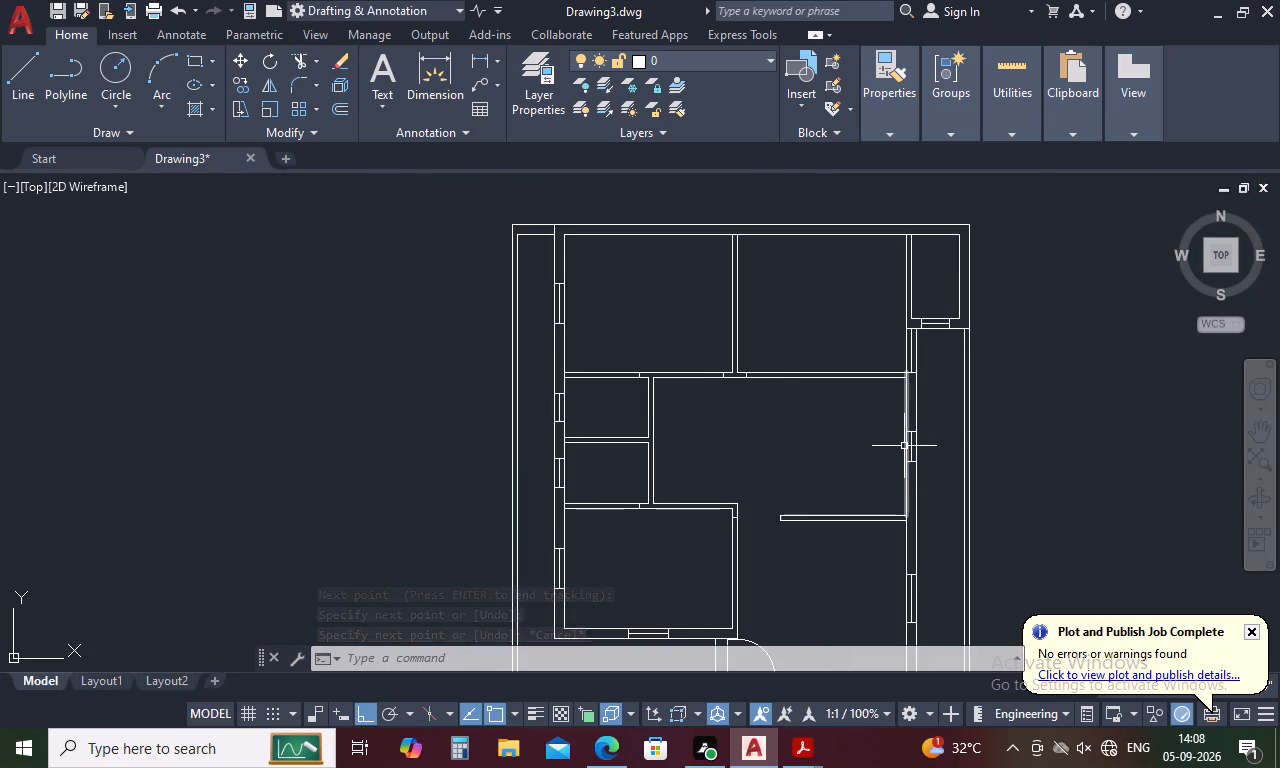
{"action": "scroll", "coordinate": [906, 387], "scroll_direction": "up", "scroll_amount": 2}
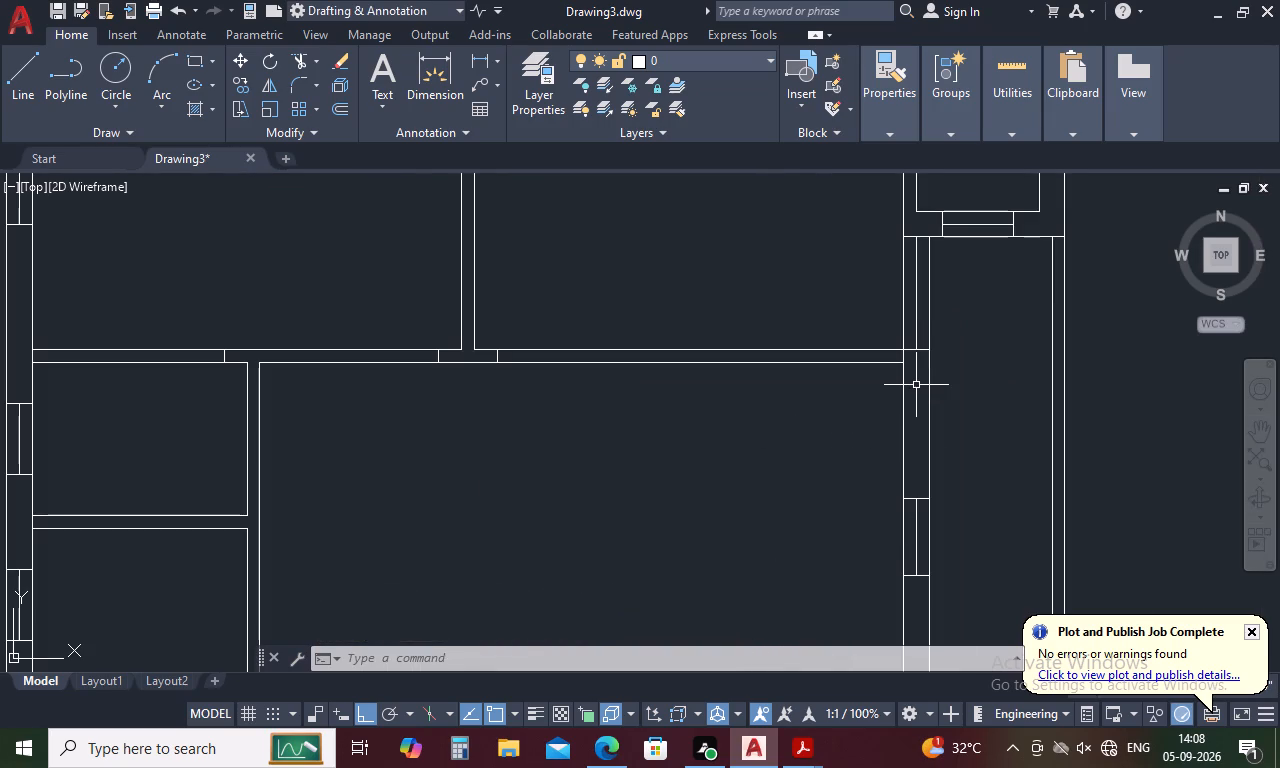
{"action": "key", "text": "Escape"}
{"action": "type", "text": "l"}
{"action": "key", "text": "space"}
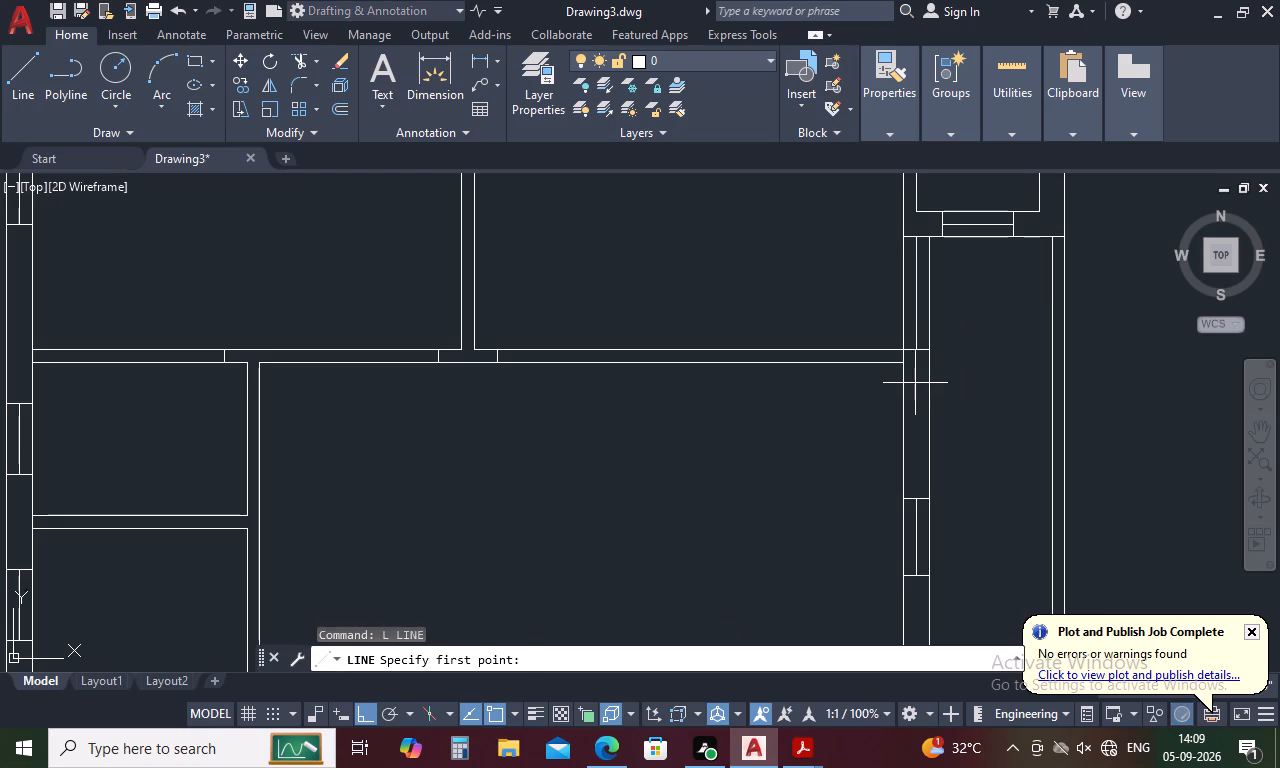
{"action": "type", "text": "tk"}
{"action": "key", "text": "space"}
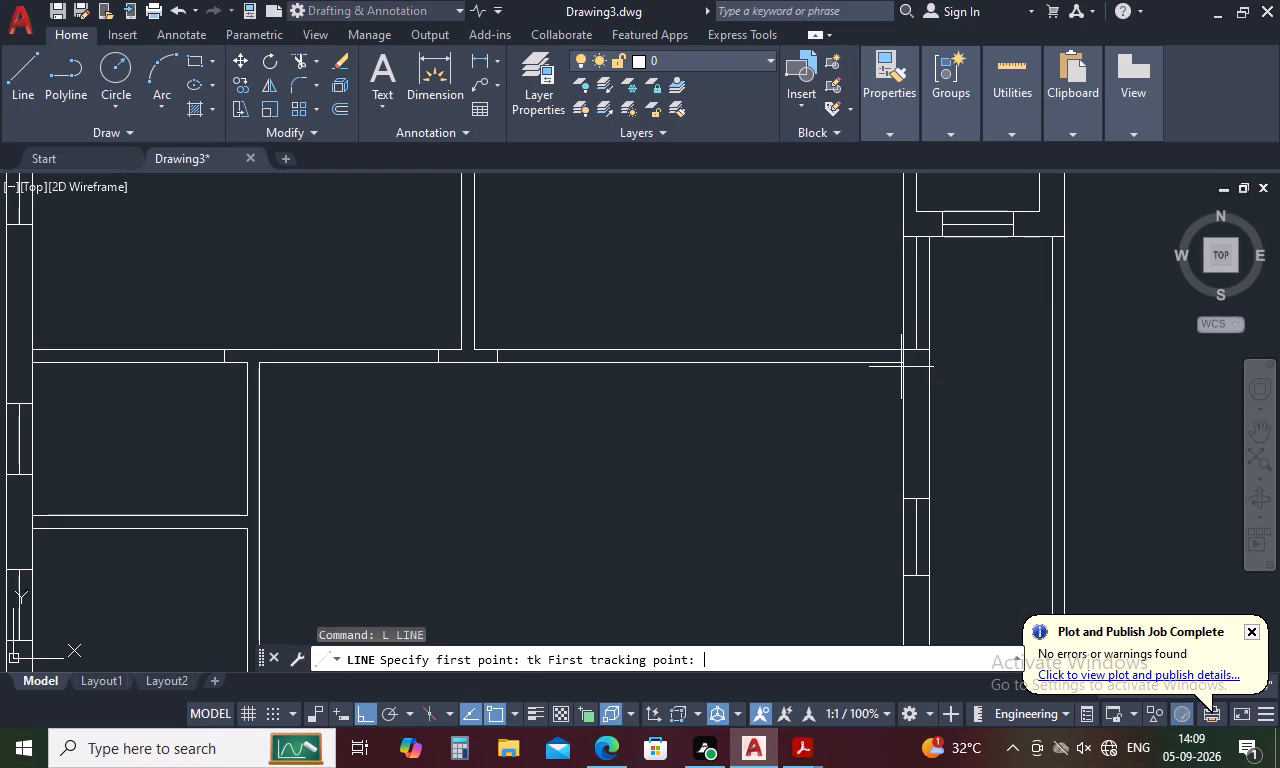
{"action": "left_click", "coordinate": [904, 361]}
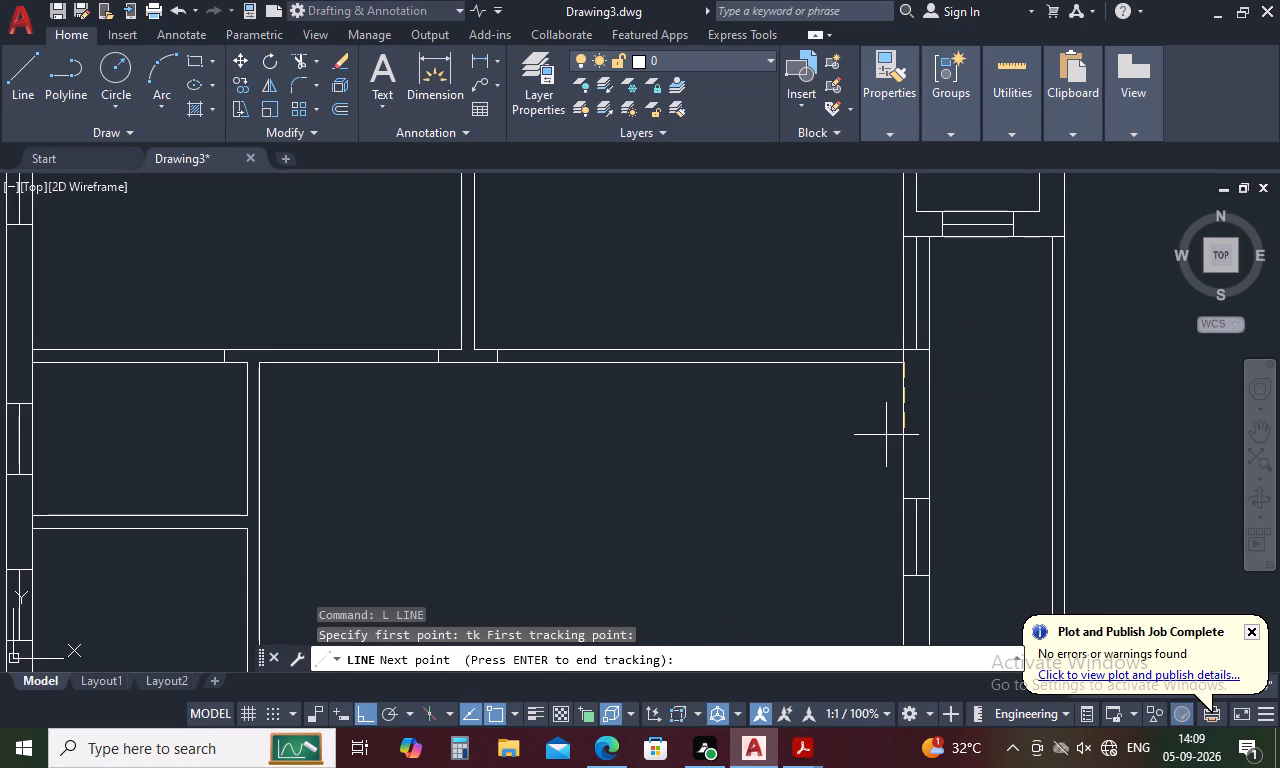
{"action": "type", "text": "9"}
{"action": "key", "text": "space"}
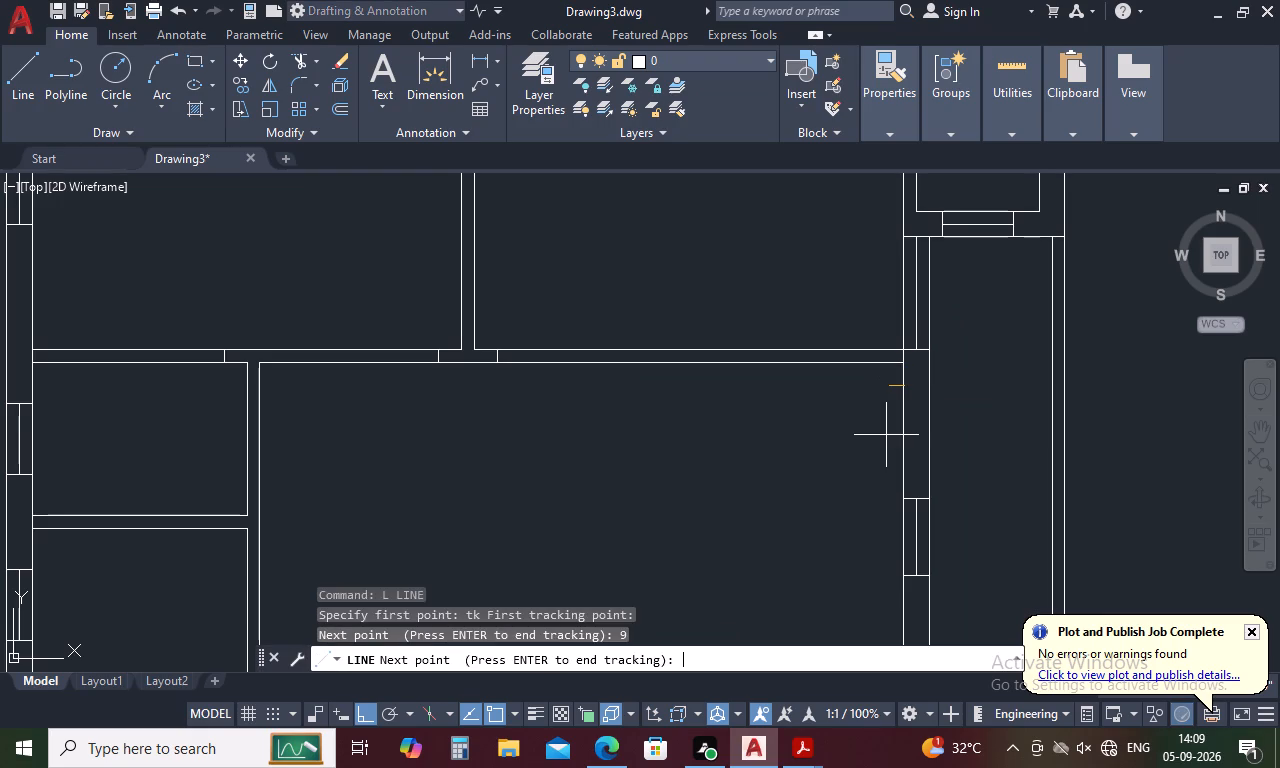
{"action": "key", "text": "space"}
{"action": "left_click", "coordinate": [931, 389]}
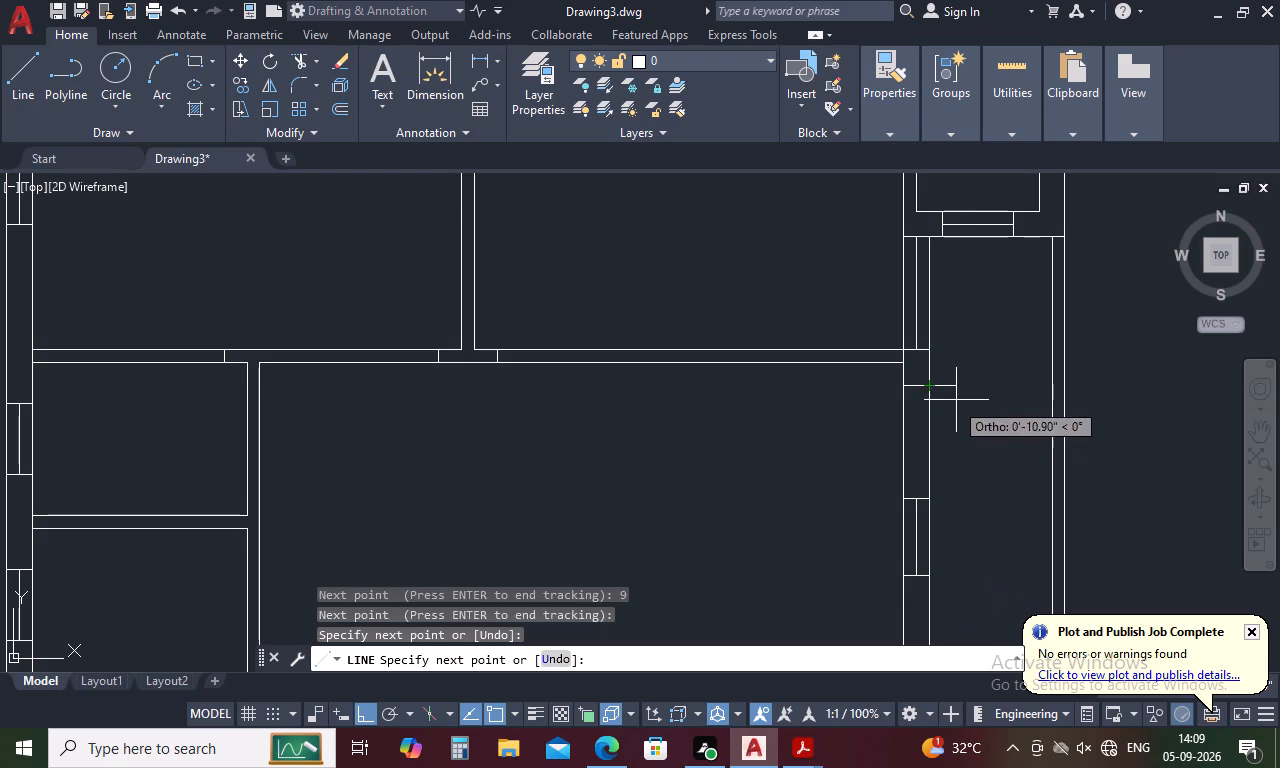
{"action": "key", "text": "Escape"}
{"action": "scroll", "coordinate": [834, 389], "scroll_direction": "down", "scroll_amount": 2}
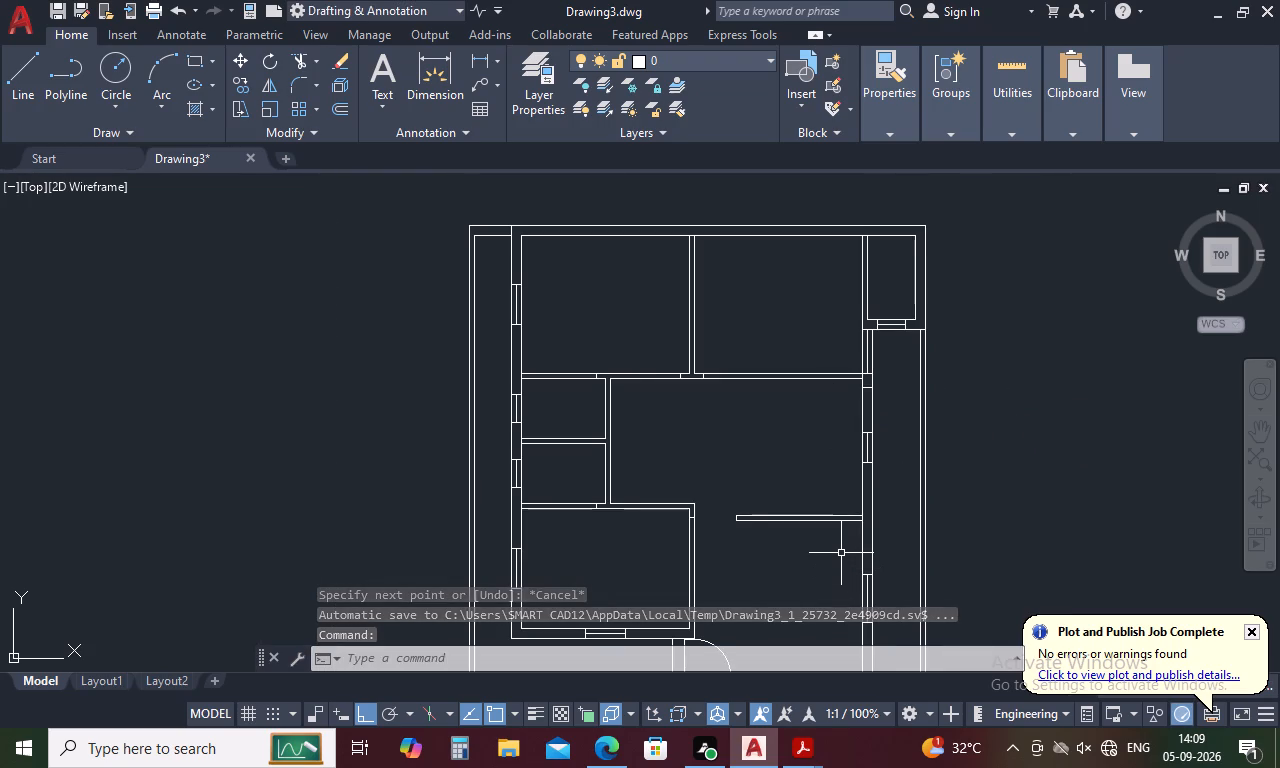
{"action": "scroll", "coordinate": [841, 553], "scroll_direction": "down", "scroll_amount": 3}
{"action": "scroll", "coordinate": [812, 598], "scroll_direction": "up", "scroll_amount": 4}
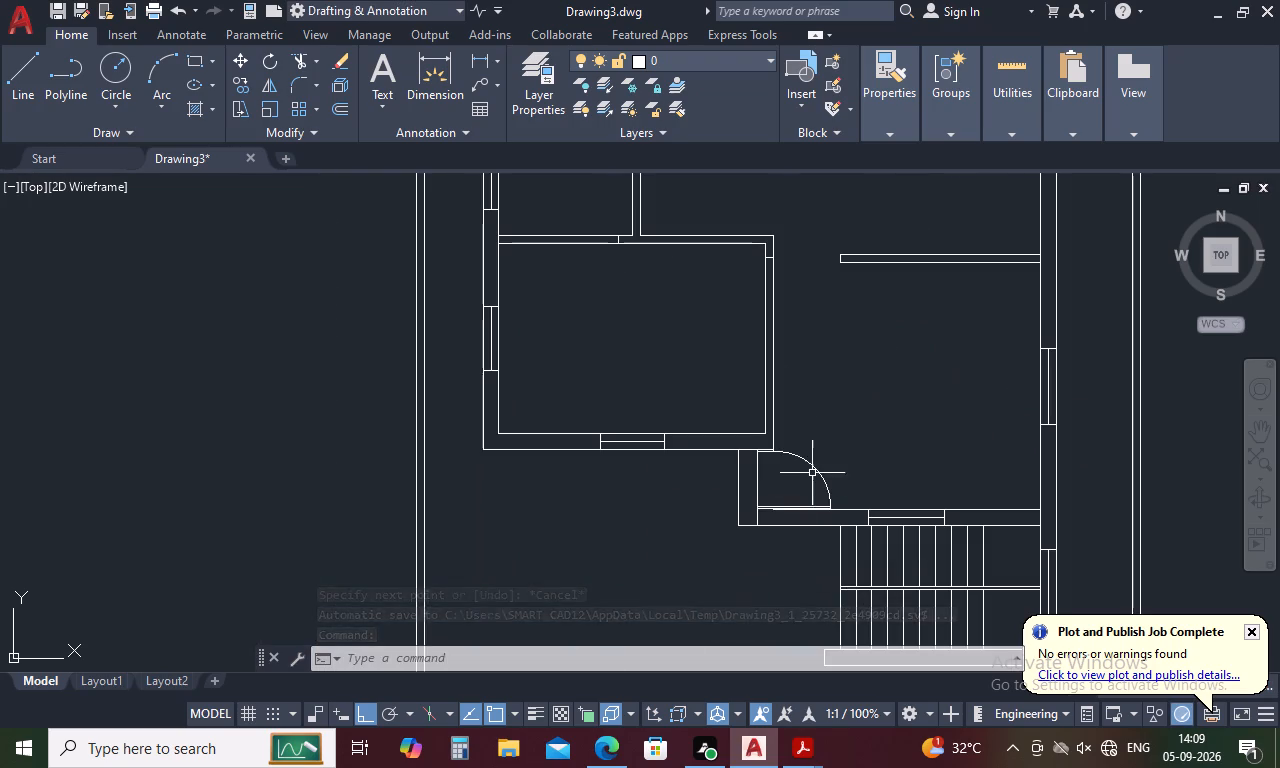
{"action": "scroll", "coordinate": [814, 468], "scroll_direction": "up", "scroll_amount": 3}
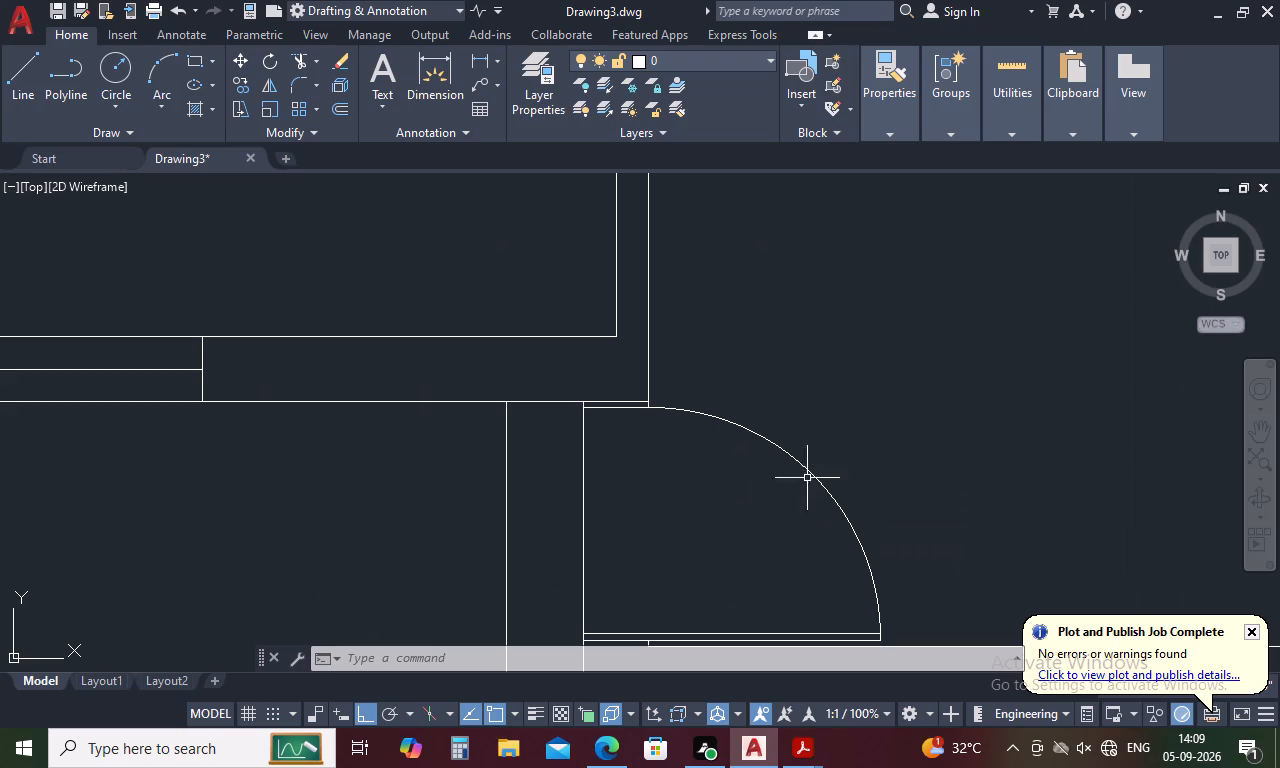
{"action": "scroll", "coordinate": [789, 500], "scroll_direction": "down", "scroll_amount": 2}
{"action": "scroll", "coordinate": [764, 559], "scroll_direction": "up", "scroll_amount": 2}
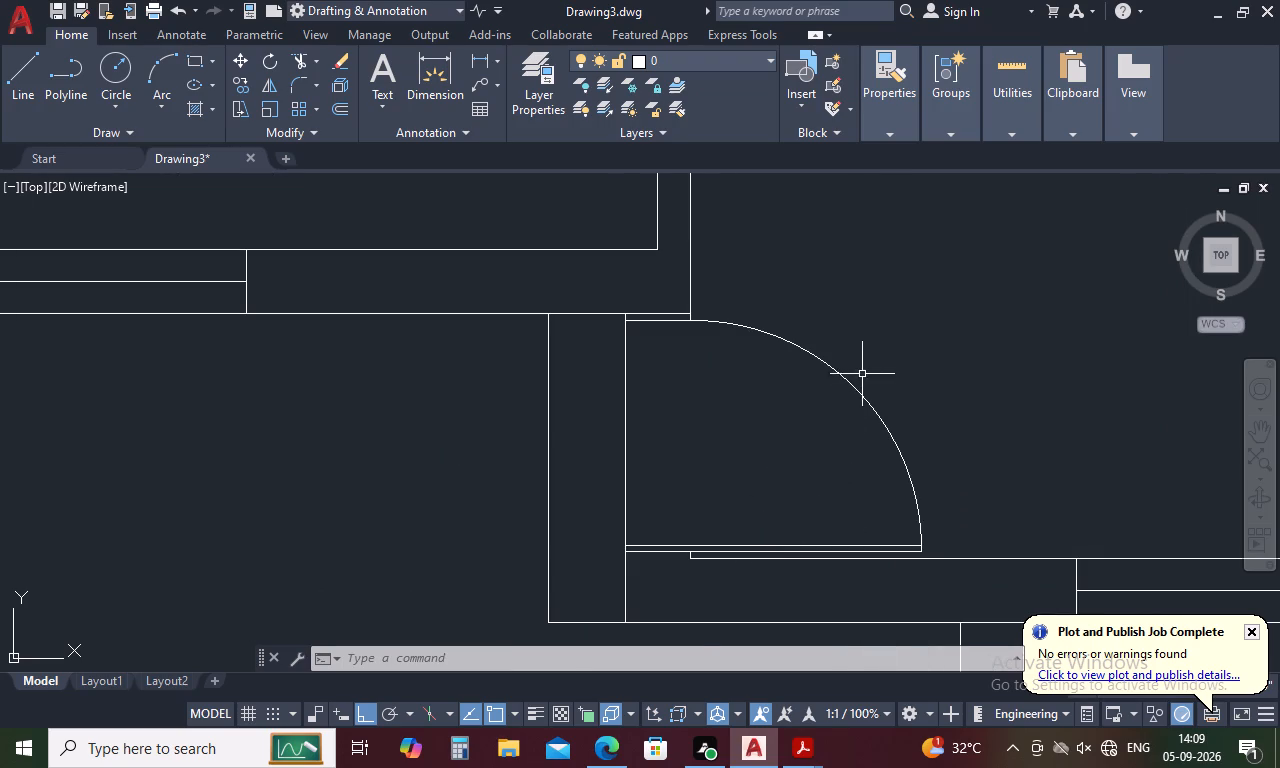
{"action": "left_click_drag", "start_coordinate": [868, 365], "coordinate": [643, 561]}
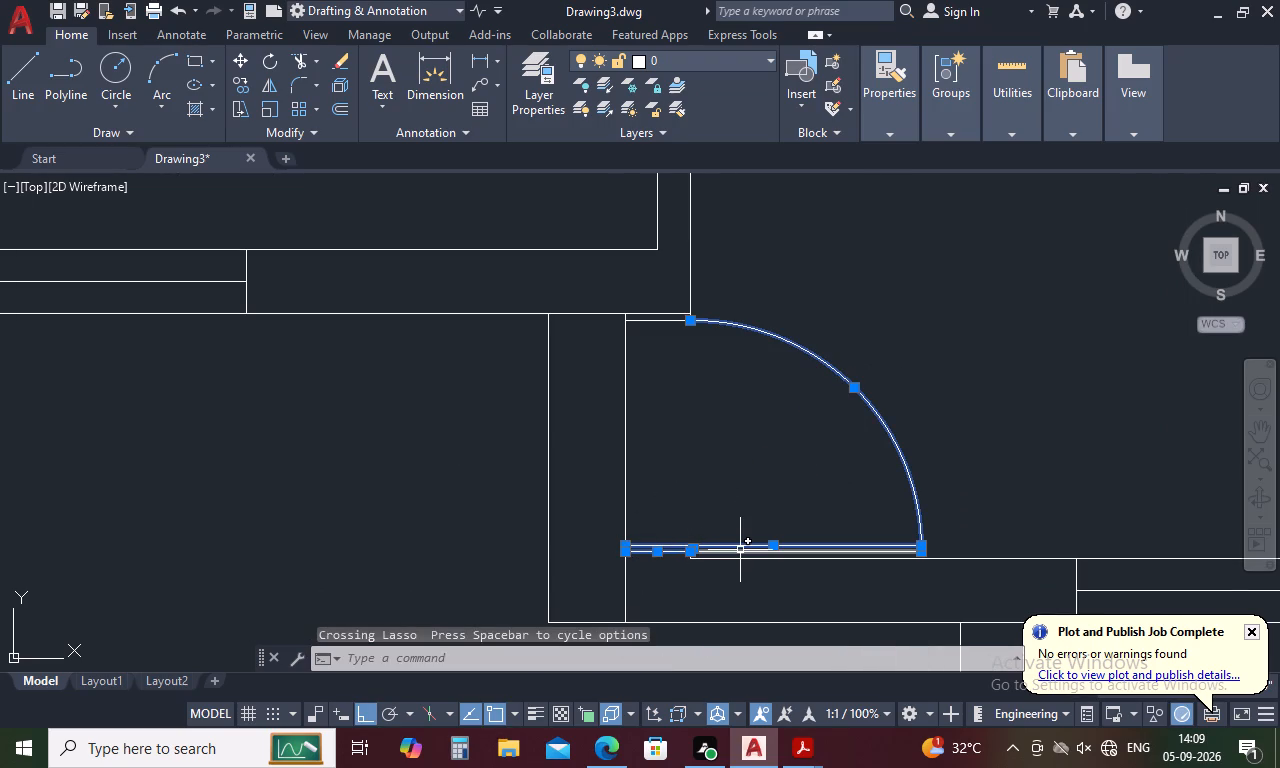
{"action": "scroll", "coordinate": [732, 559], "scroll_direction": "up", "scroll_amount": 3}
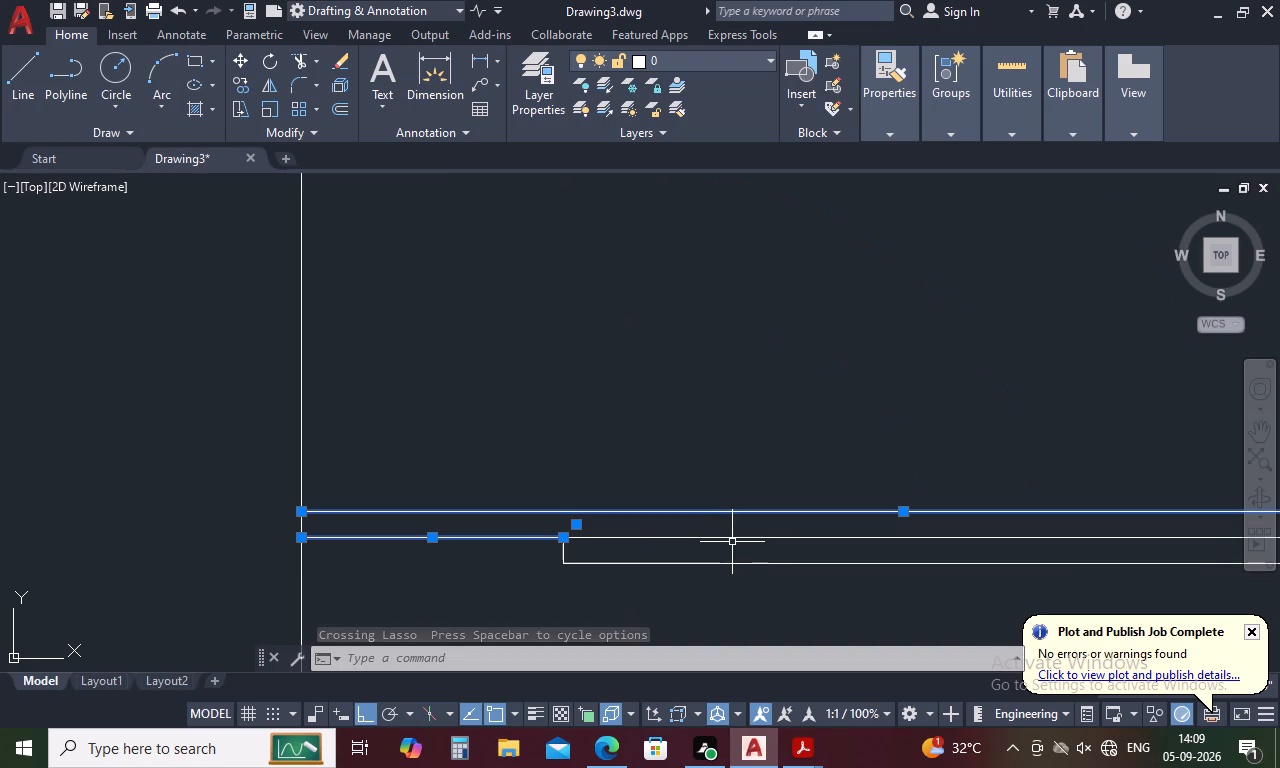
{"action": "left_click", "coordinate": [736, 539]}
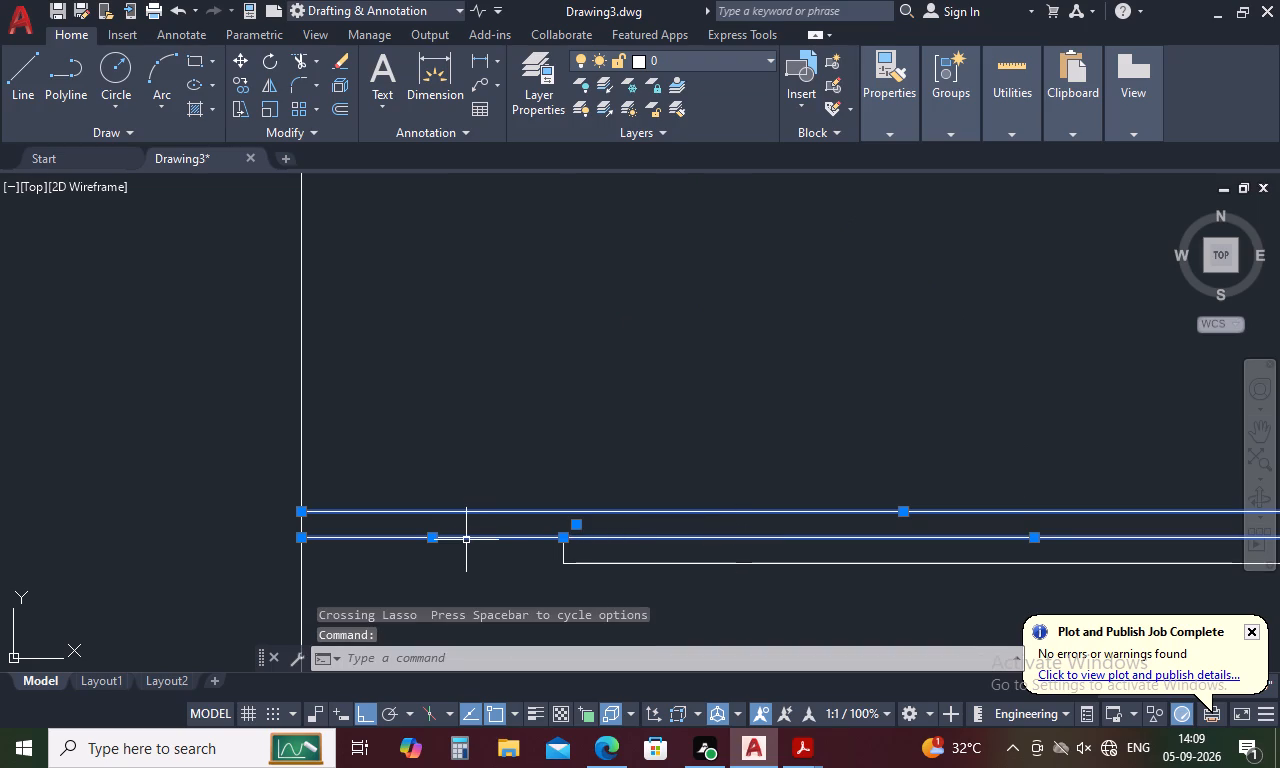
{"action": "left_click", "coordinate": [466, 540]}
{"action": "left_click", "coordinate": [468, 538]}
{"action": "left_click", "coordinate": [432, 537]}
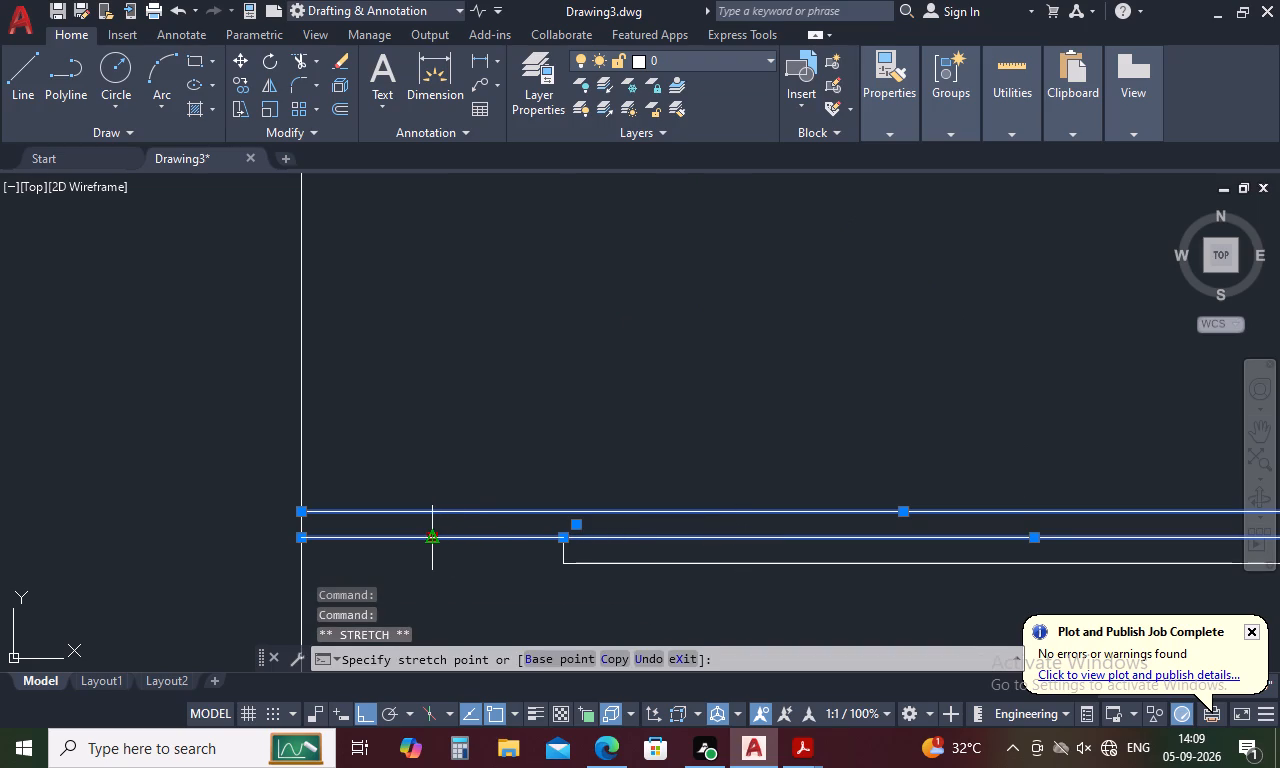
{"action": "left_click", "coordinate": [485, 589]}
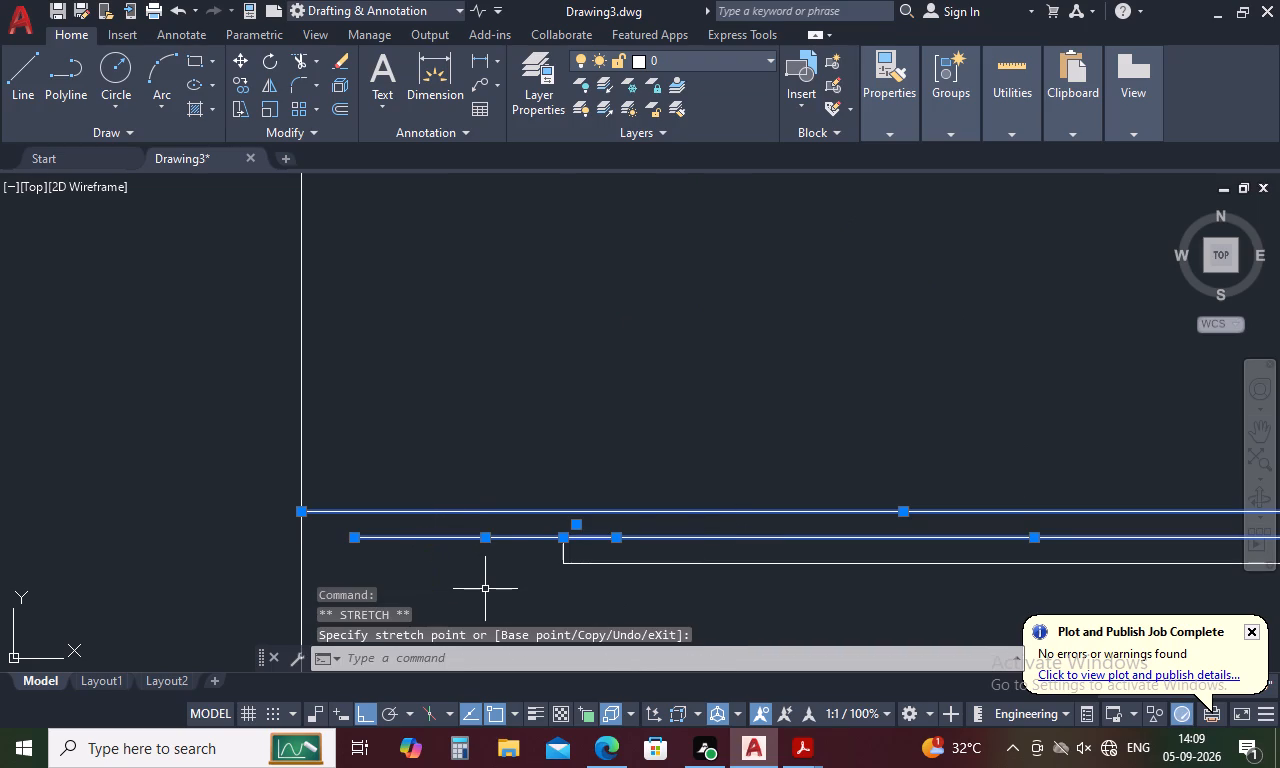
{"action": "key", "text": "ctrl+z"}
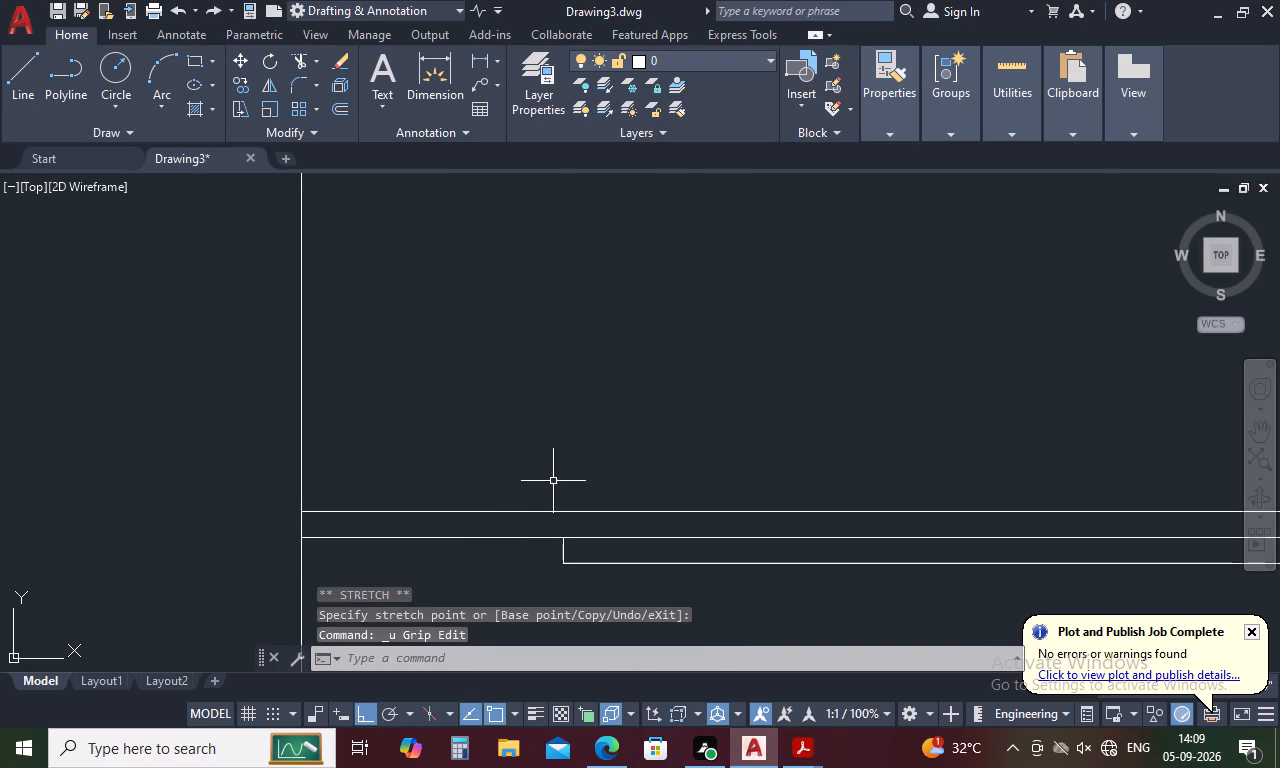
Copy the entrance door's leaf, swing arc and short jamb line from the leaf's hinge endpoint to the opening line on the northeast room's south wall.
{"action": "left_click_drag", "start_coordinate": [652, 480], "coordinate": [655, 548]}
{"action": "scroll", "coordinate": [572, 495], "scroll_direction": "down", "scroll_amount": 2}
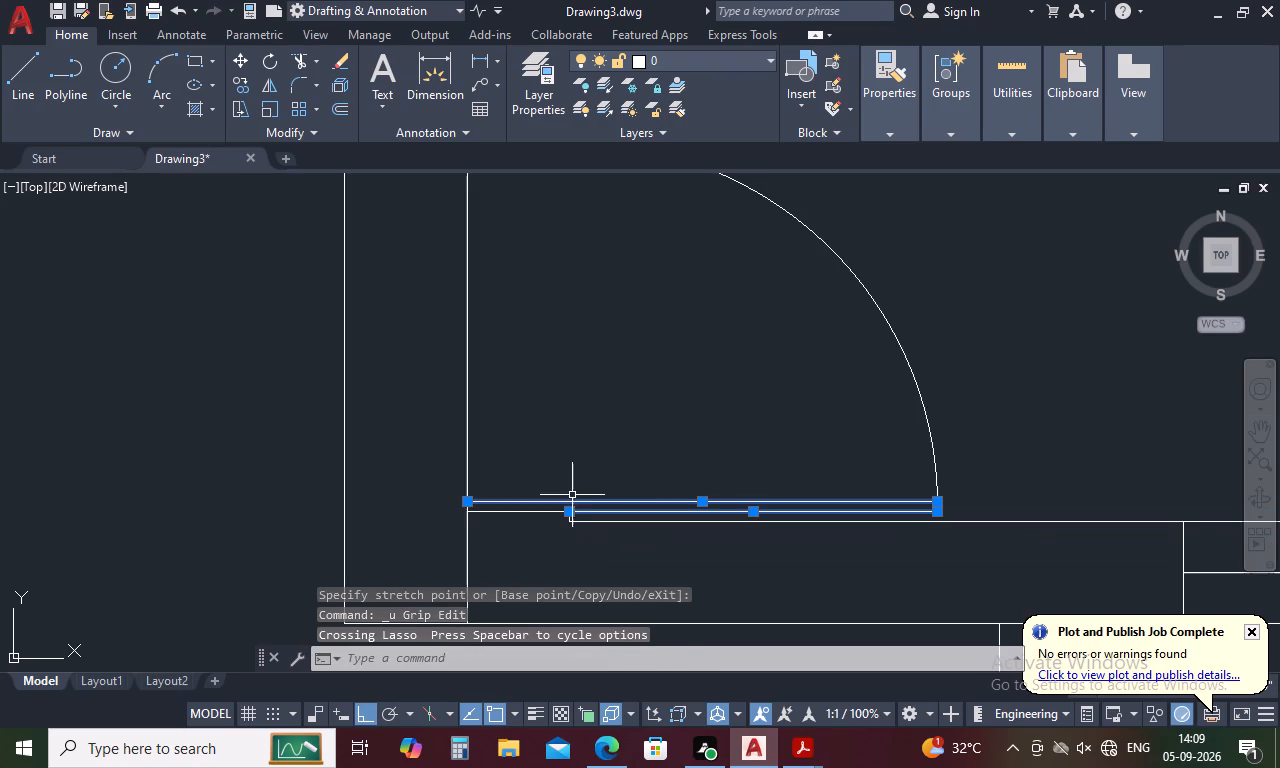
{"action": "left_click_drag", "start_coordinate": [921, 316], "coordinate": [793, 391]}
{"action": "scroll", "coordinate": [793, 391], "scroll_direction": "down", "scroll_amount": 3}
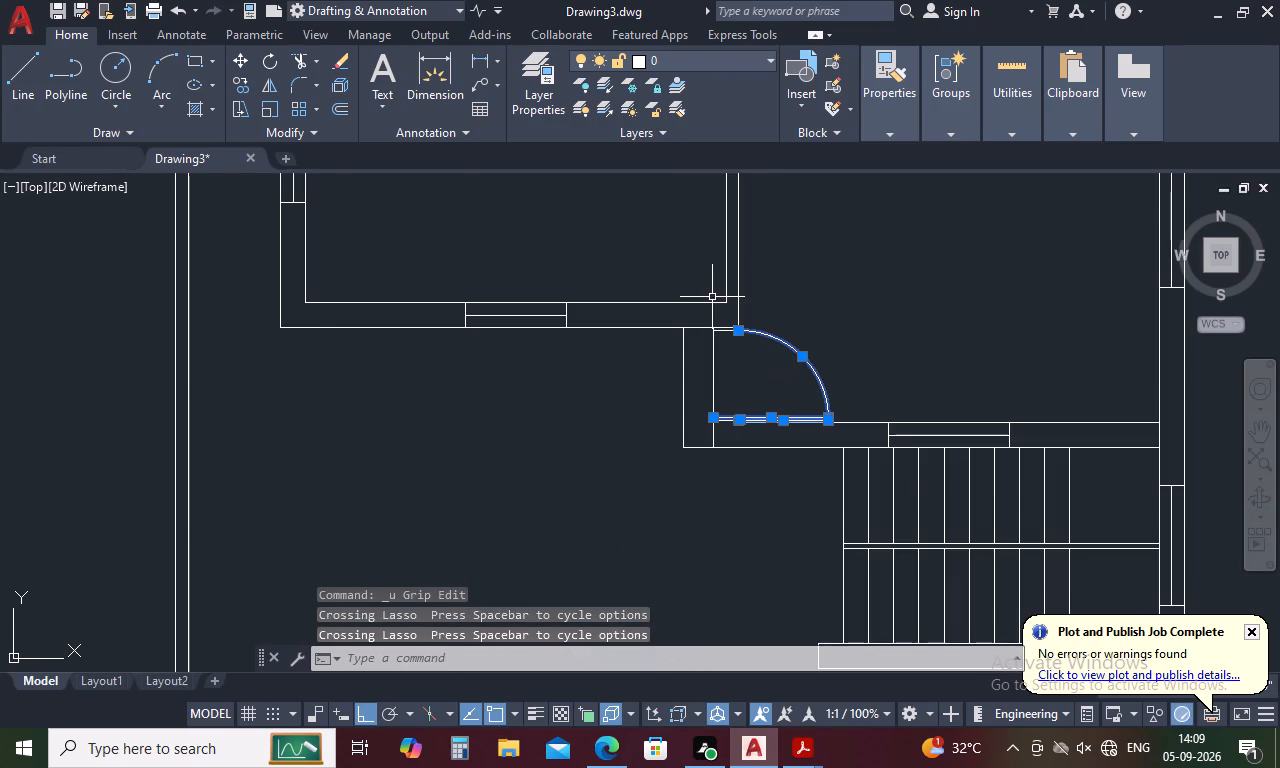
{"action": "scroll", "coordinate": [712, 297], "scroll_direction": "up", "scroll_amount": 3}
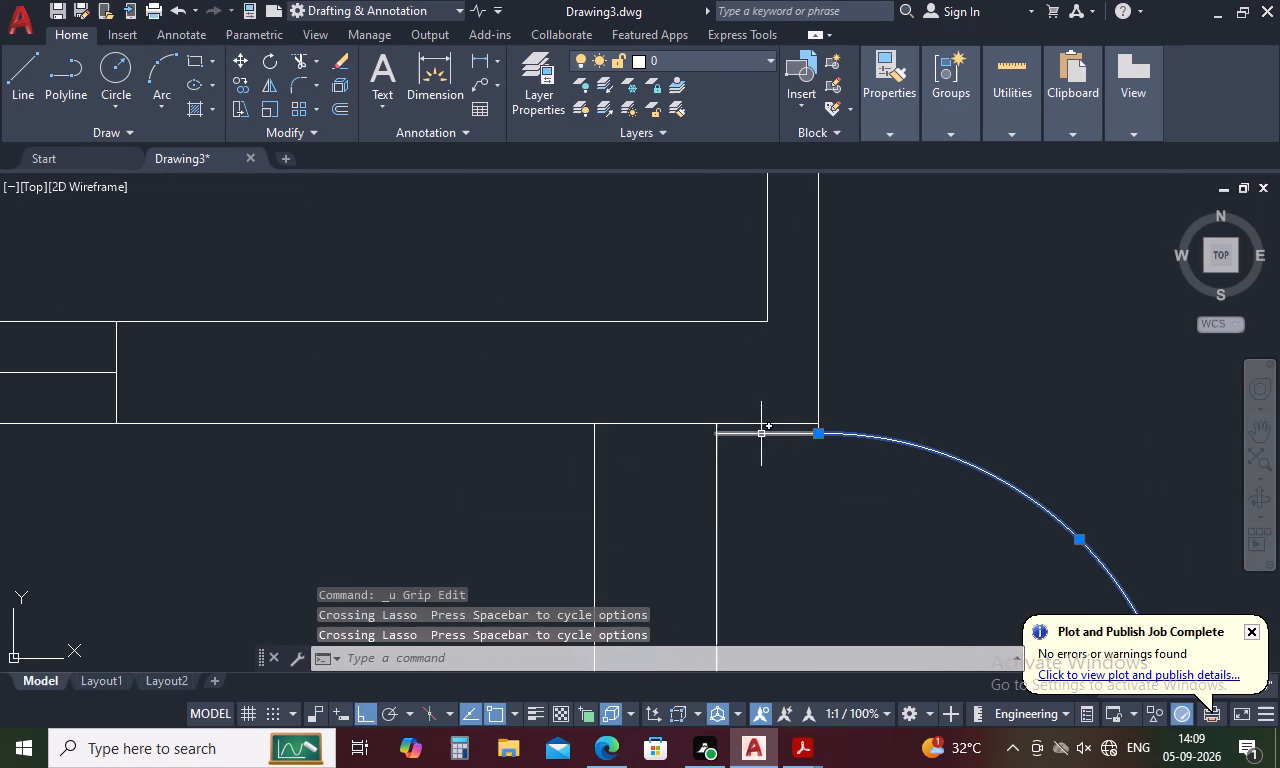
{"action": "left_click", "coordinate": [761, 434]}
{"action": "right_click", "coordinate": [885, 517]}
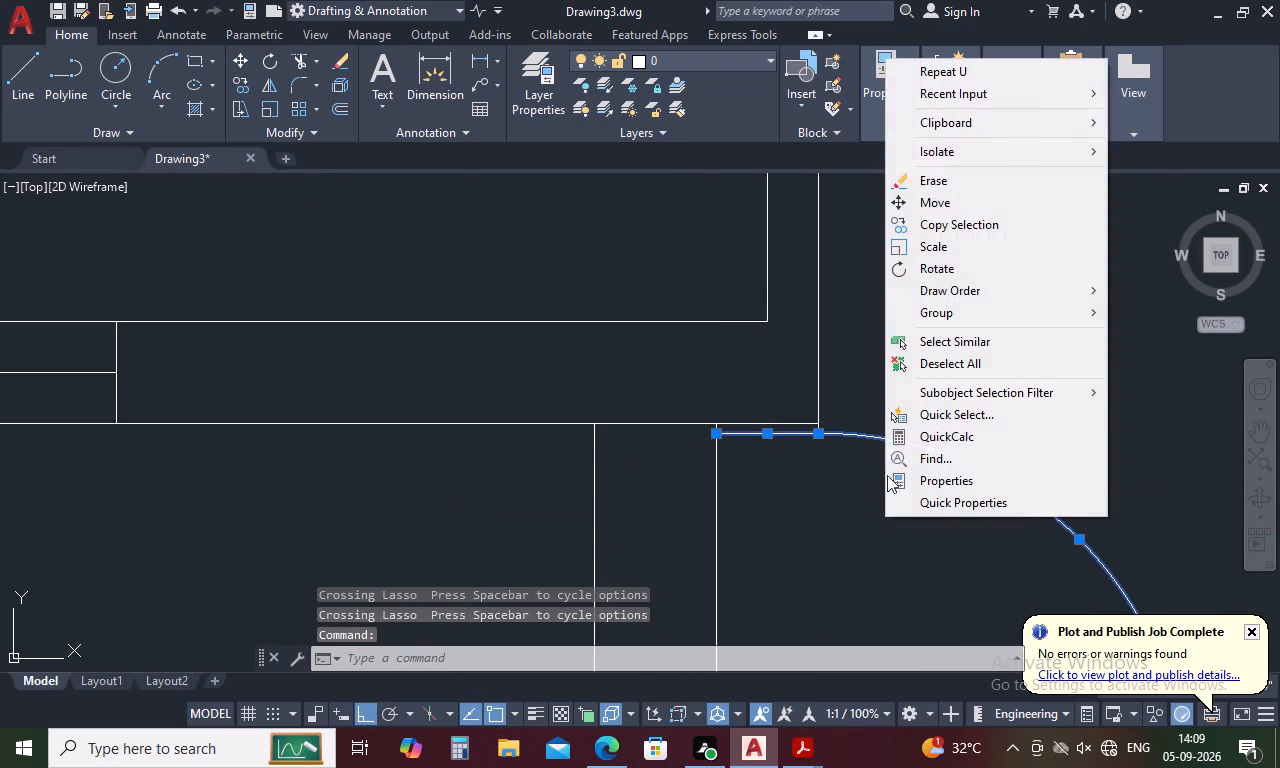
{"action": "left_click", "coordinate": [1006, 229]}
{"action": "scroll", "coordinate": [855, 286], "scroll_direction": "down", "scroll_amount": 3}
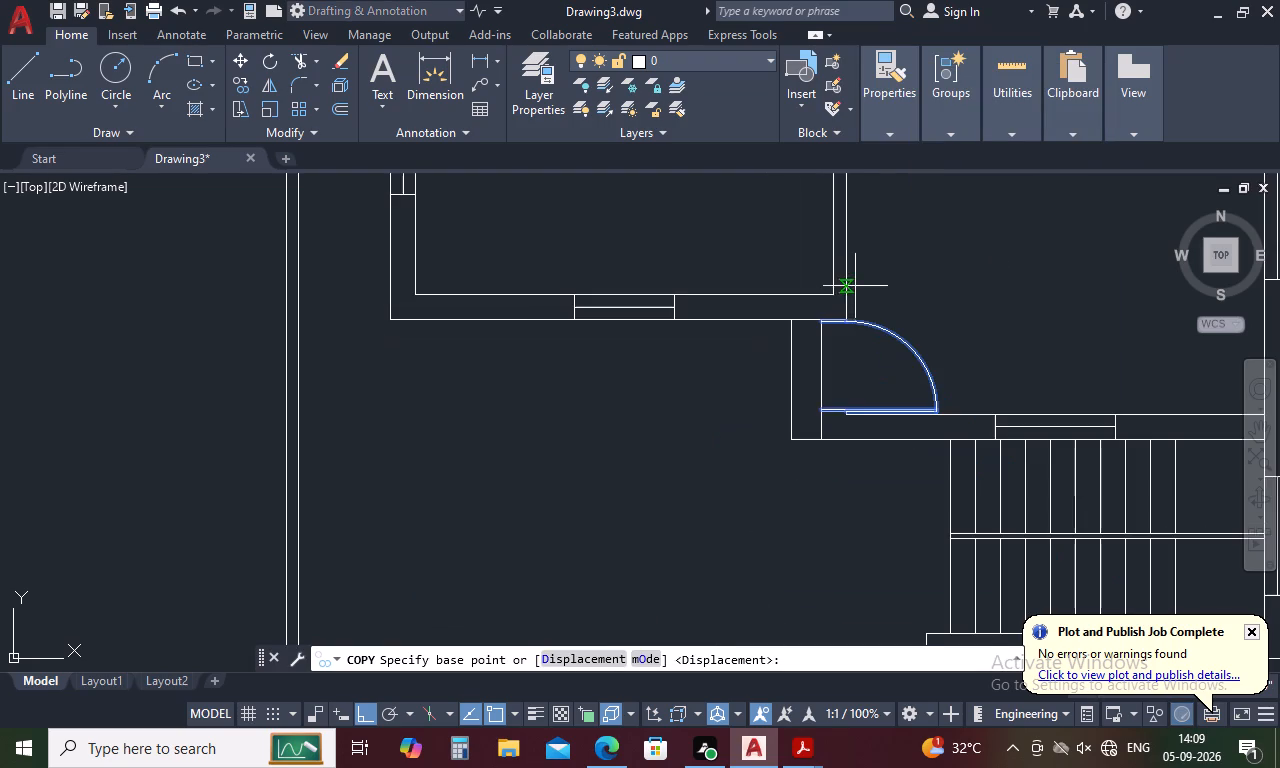
{"action": "scroll", "coordinate": [850, 418], "scroll_direction": "up", "scroll_amount": 4}
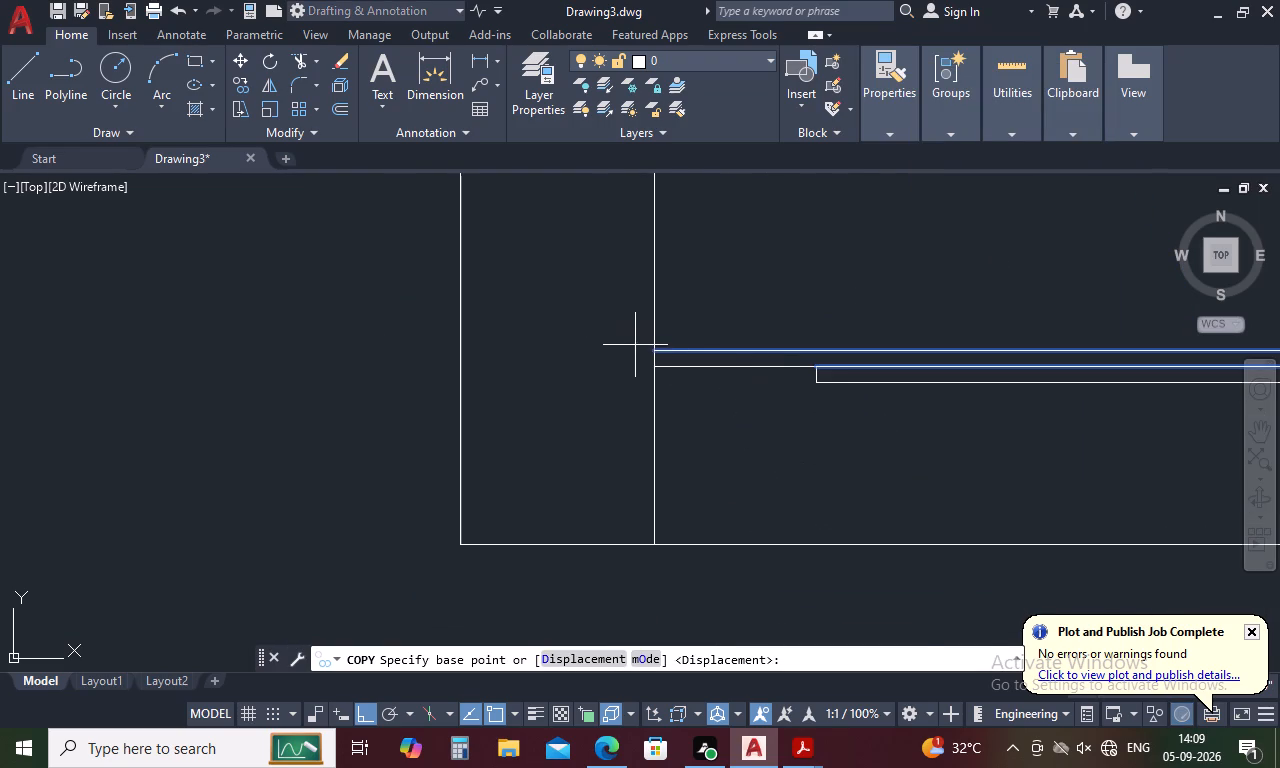
{"action": "left_click", "coordinate": [812, 362]}
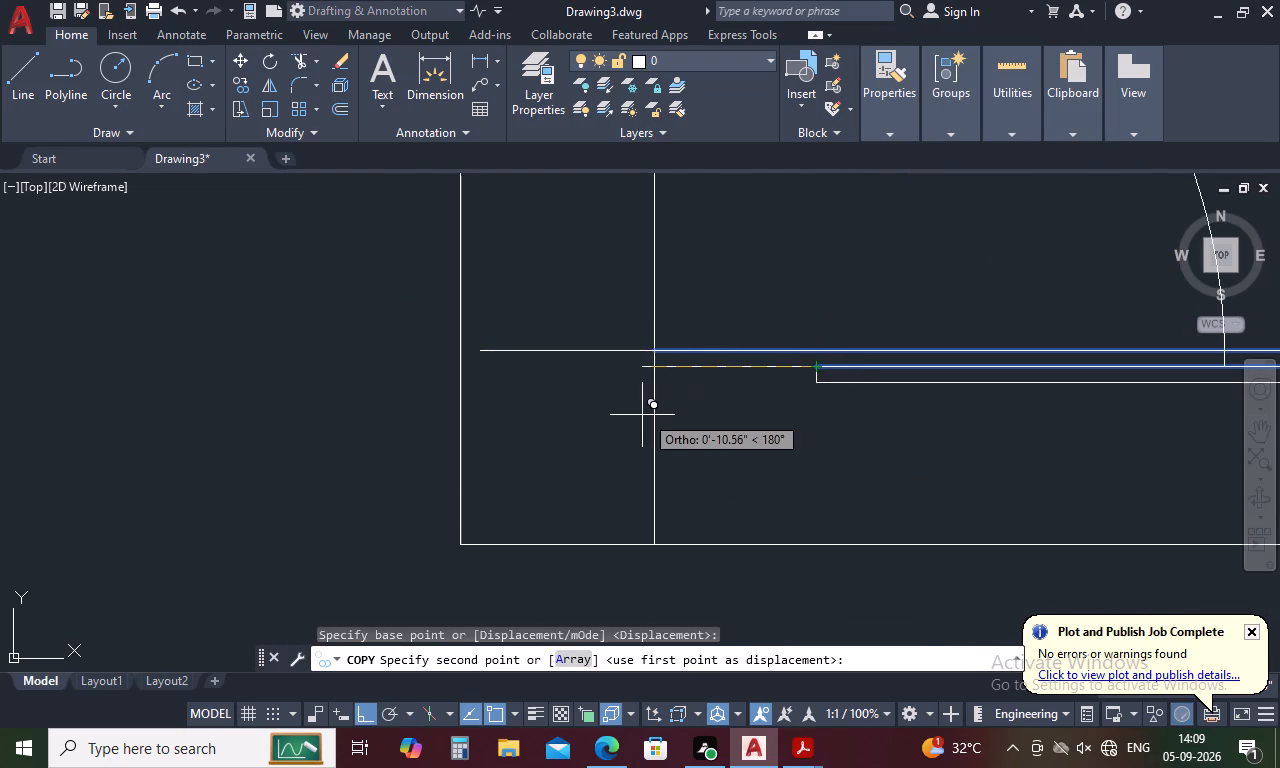
{"action": "scroll", "coordinate": [642, 415], "scroll_direction": "down", "scroll_amount": 6}
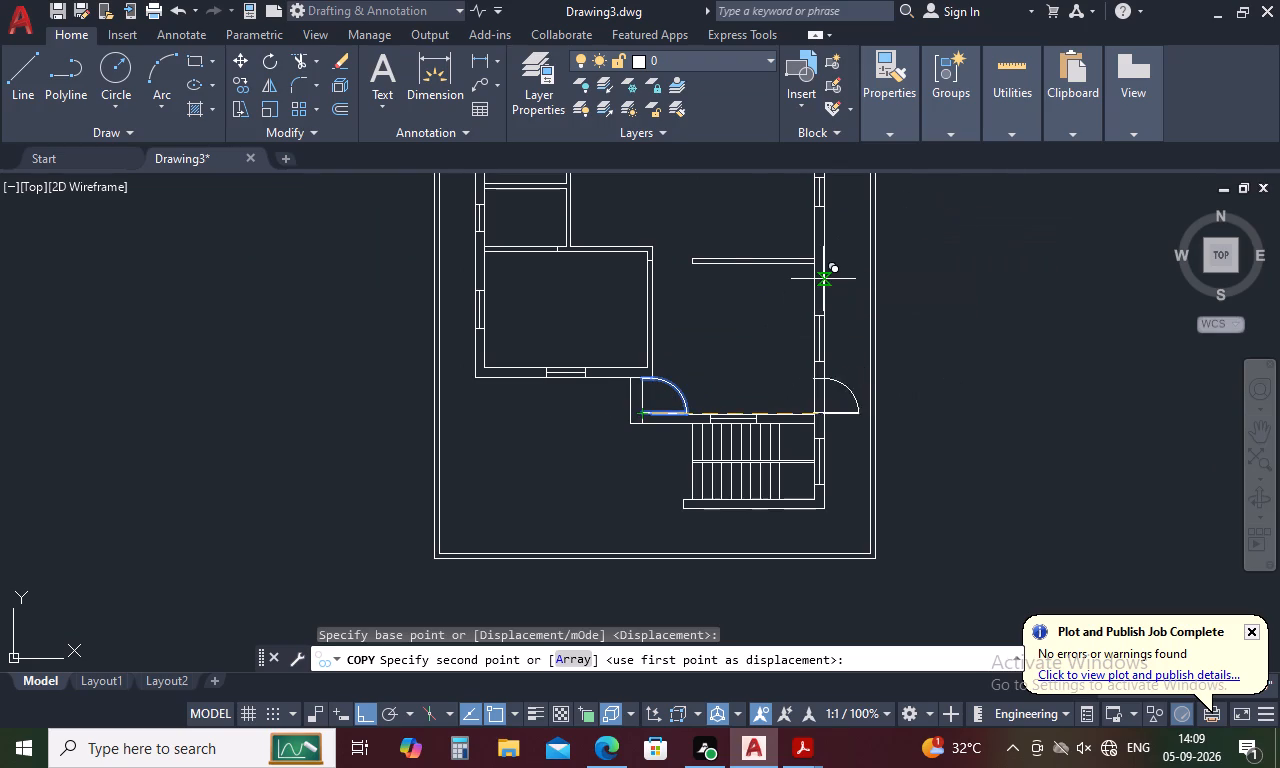
{"action": "scroll", "coordinate": [823, 279], "scroll_direction": "down", "scroll_amount": 2}
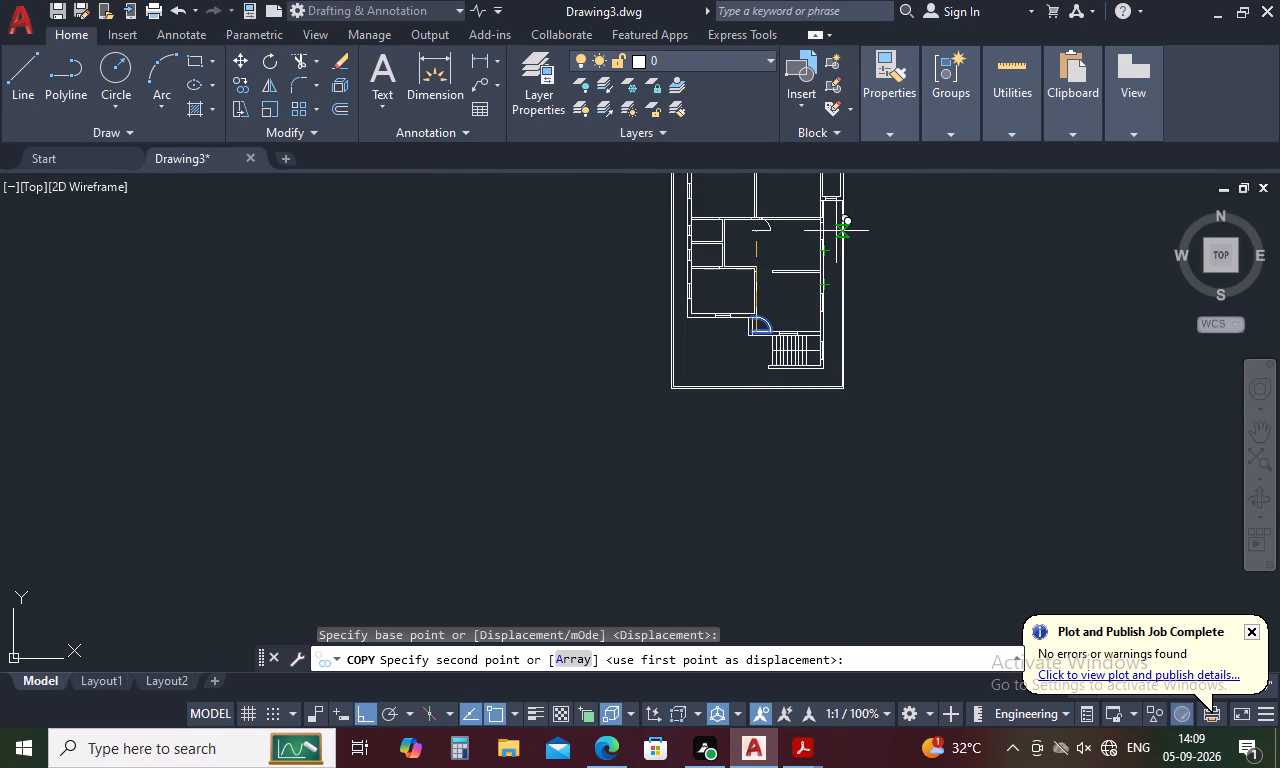
{"action": "key", "text": "F8"}
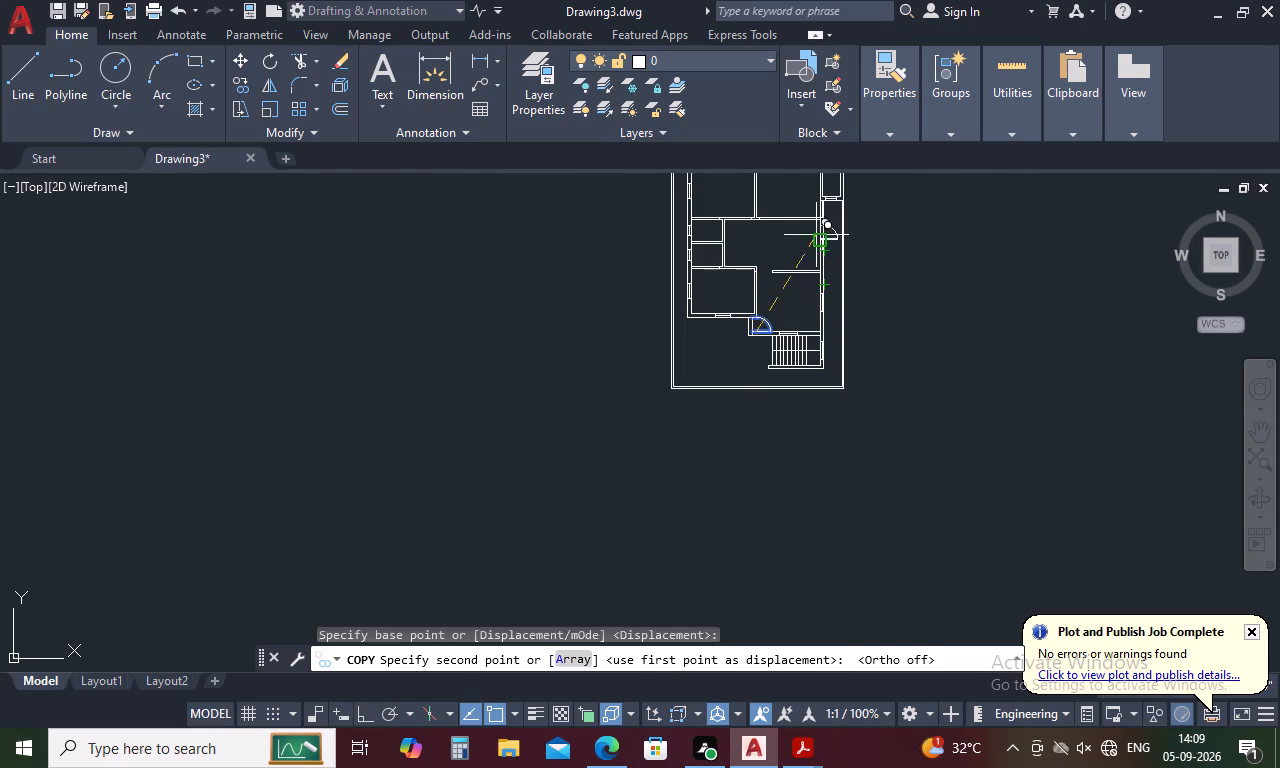
{"action": "scroll", "coordinate": [763, 206], "scroll_direction": "up", "scroll_amount": 5}
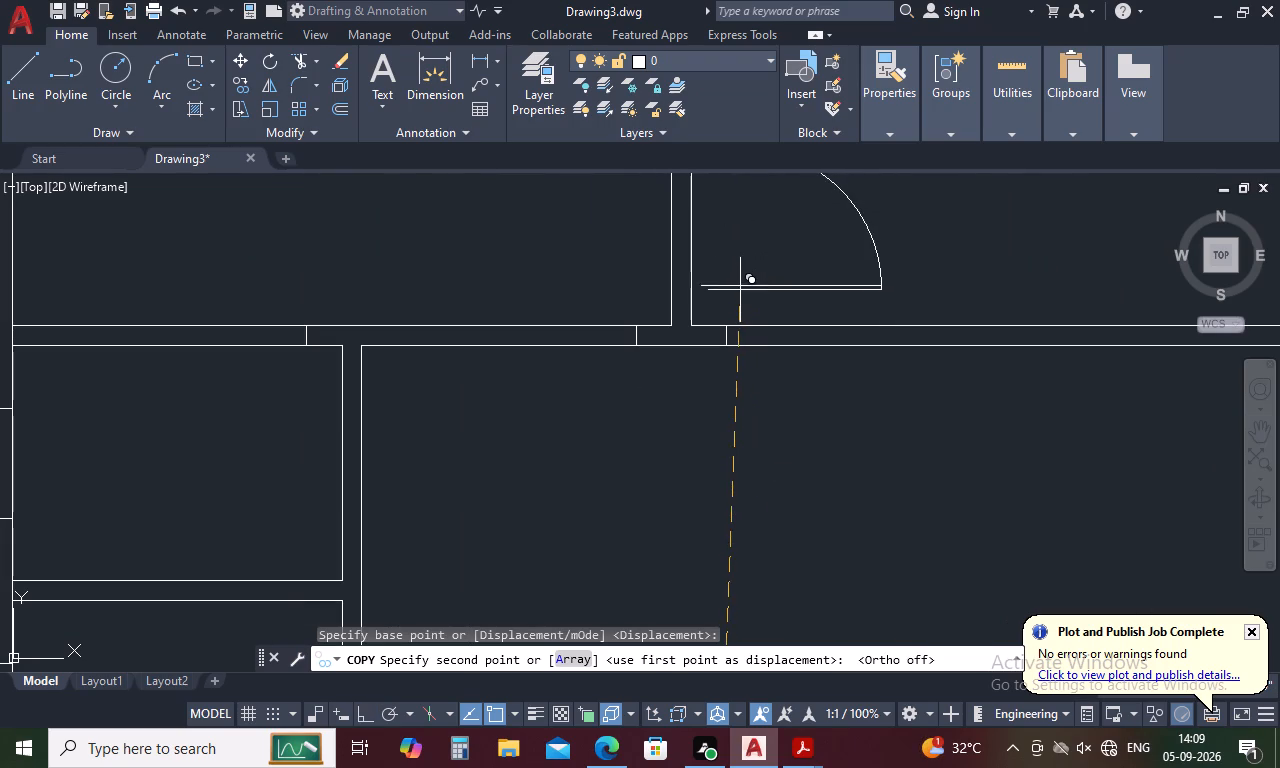
{"action": "scroll", "coordinate": [732, 330], "scroll_direction": "up", "scroll_amount": 3}
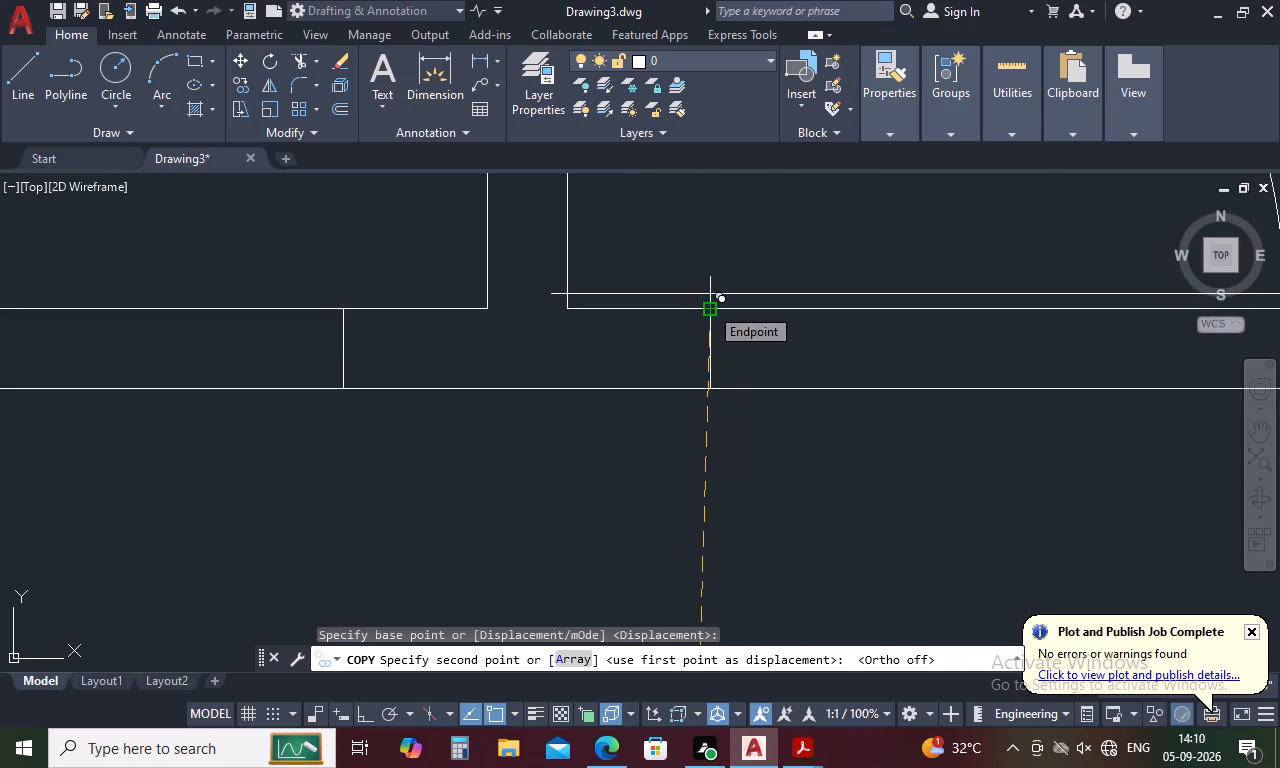
{"action": "left_click", "coordinate": [709, 306]}
{"action": "scroll", "coordinate": [659, 363], "scroll_direction": "down", "scroll_amount": 3}
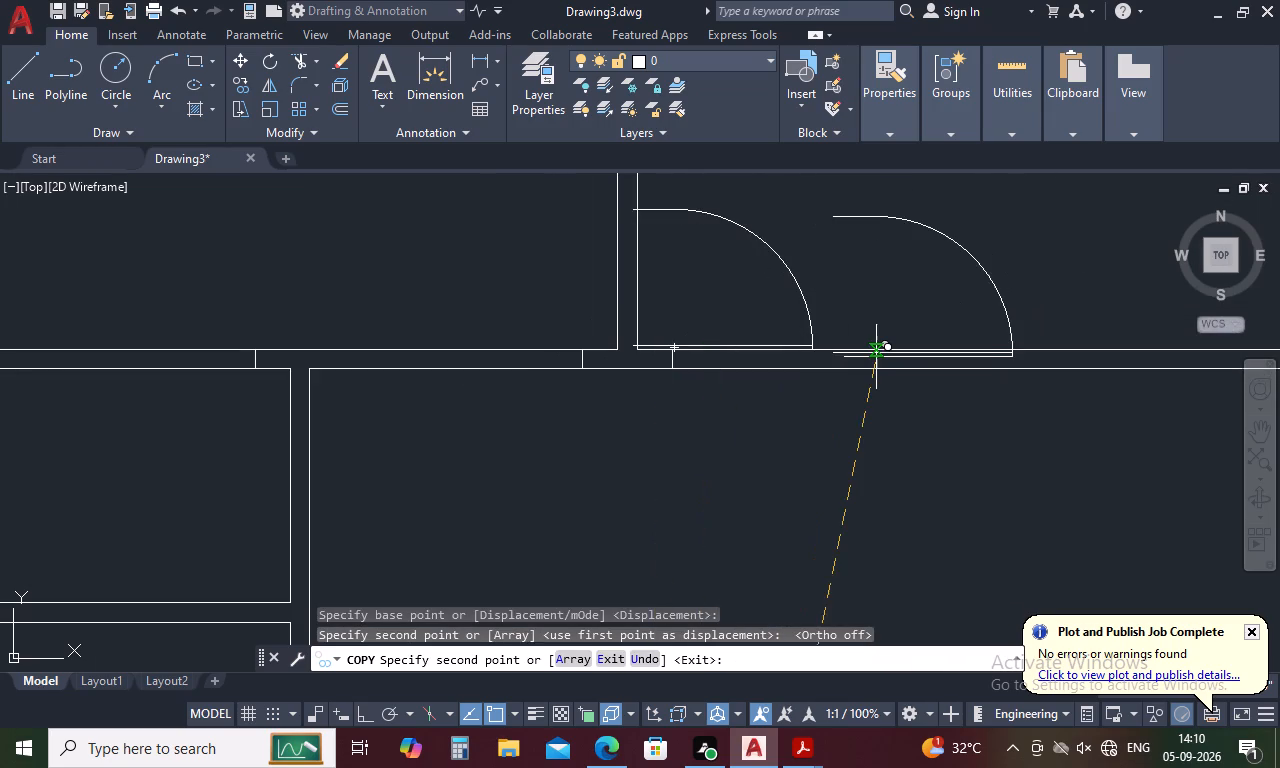
{"action": "key", "text": "space"}
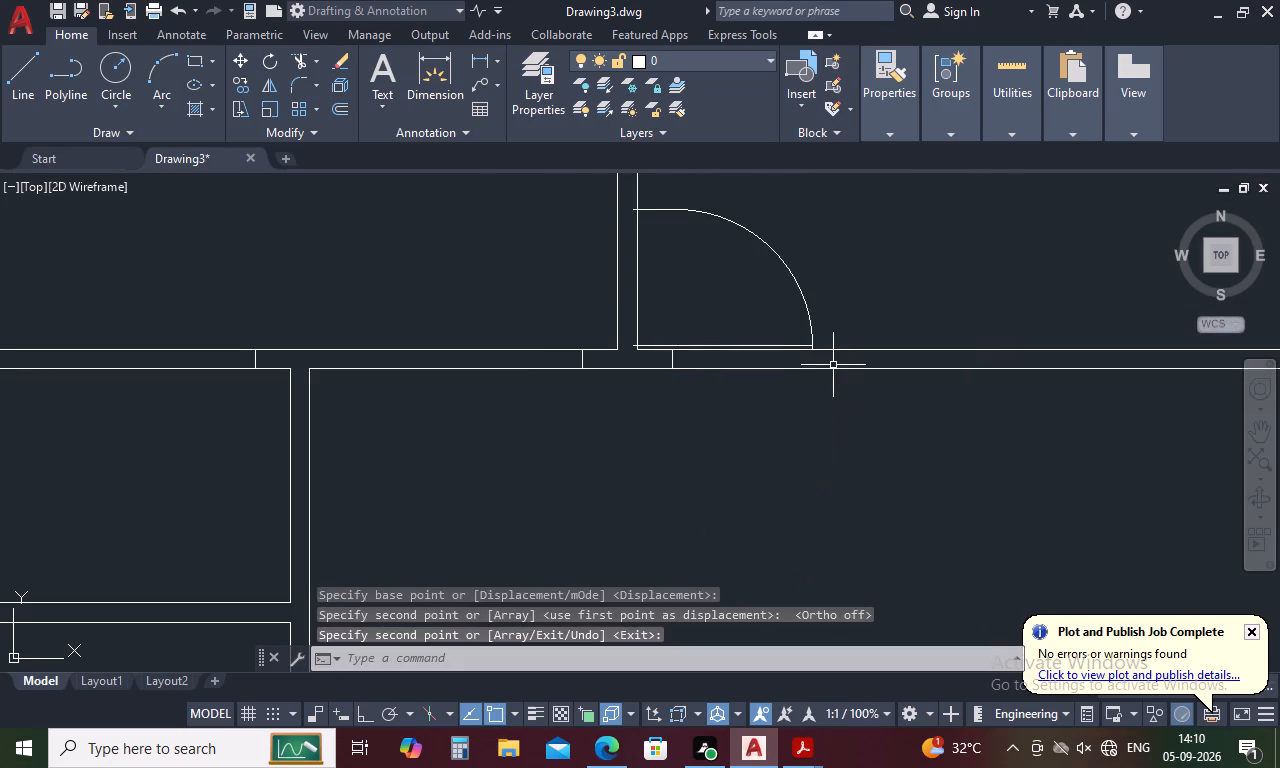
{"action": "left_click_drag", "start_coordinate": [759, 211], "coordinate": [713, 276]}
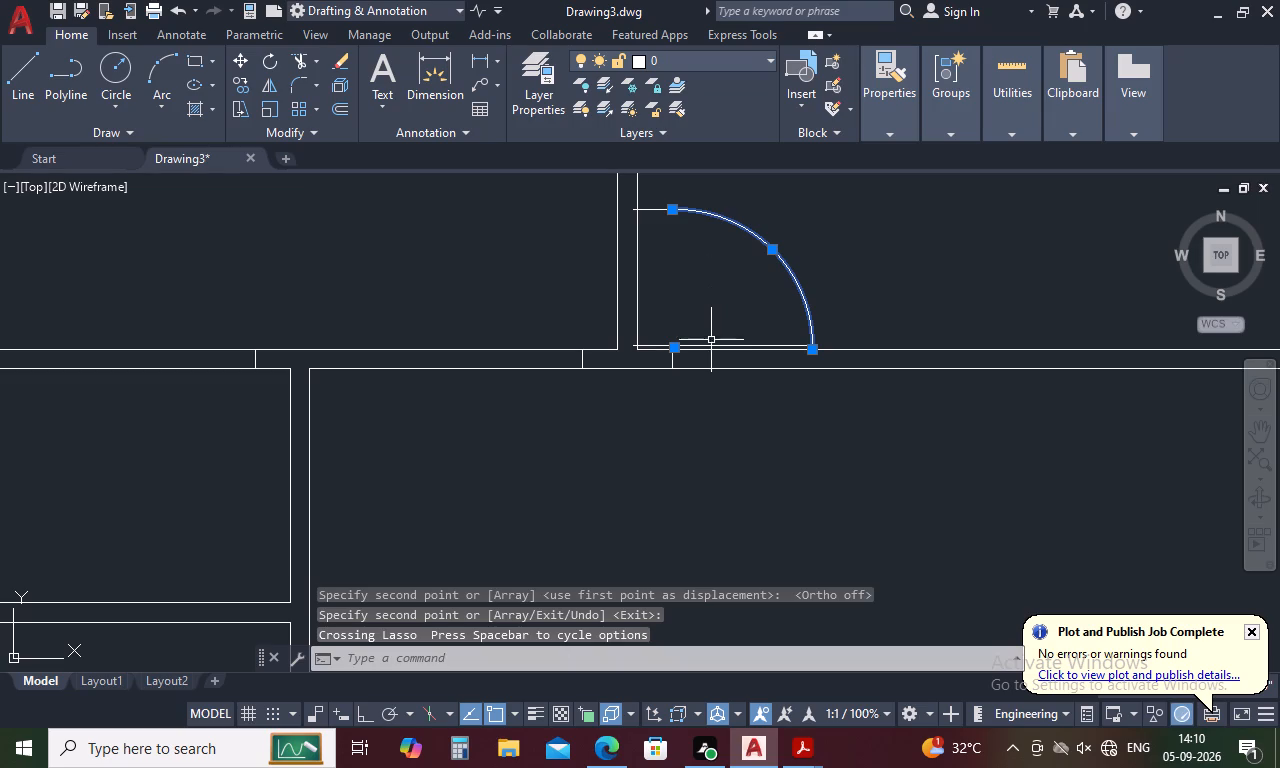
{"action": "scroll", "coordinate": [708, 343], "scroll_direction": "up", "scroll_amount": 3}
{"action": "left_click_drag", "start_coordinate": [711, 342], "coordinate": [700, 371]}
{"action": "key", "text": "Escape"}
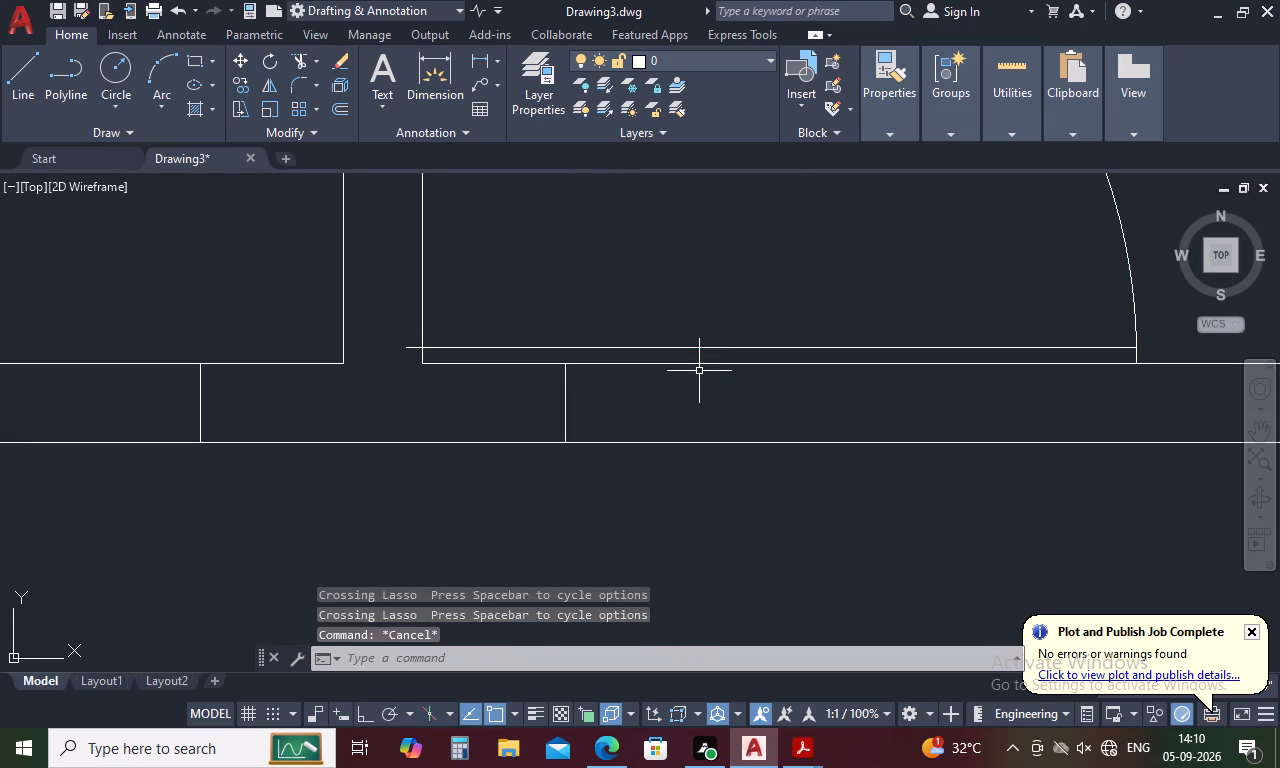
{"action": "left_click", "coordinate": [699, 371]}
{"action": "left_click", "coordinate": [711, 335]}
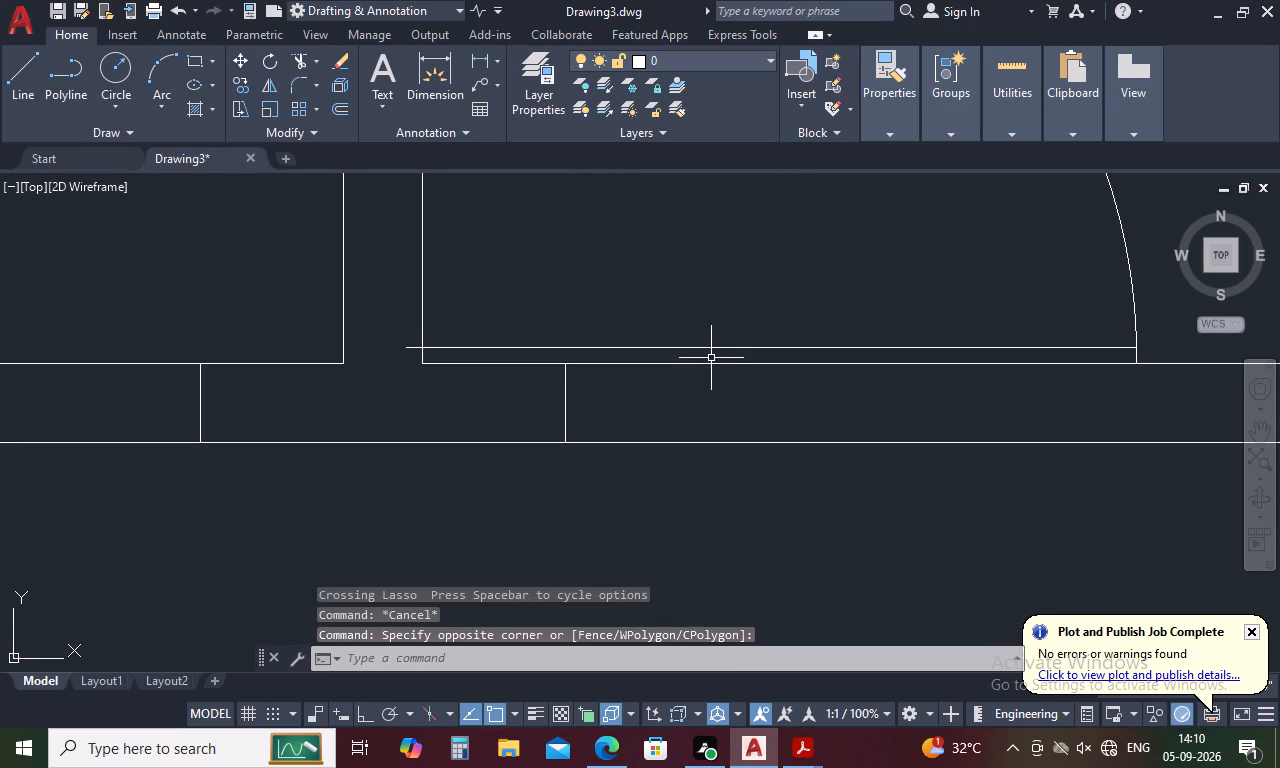
Rotate the copied door at the northeast room's south wall by 90° about its hinge endpoint on the opening line.
{"action": "left_click", "coordinate": [711, 365]}
{"action": "left_click", "coordinate": [720, 347]}
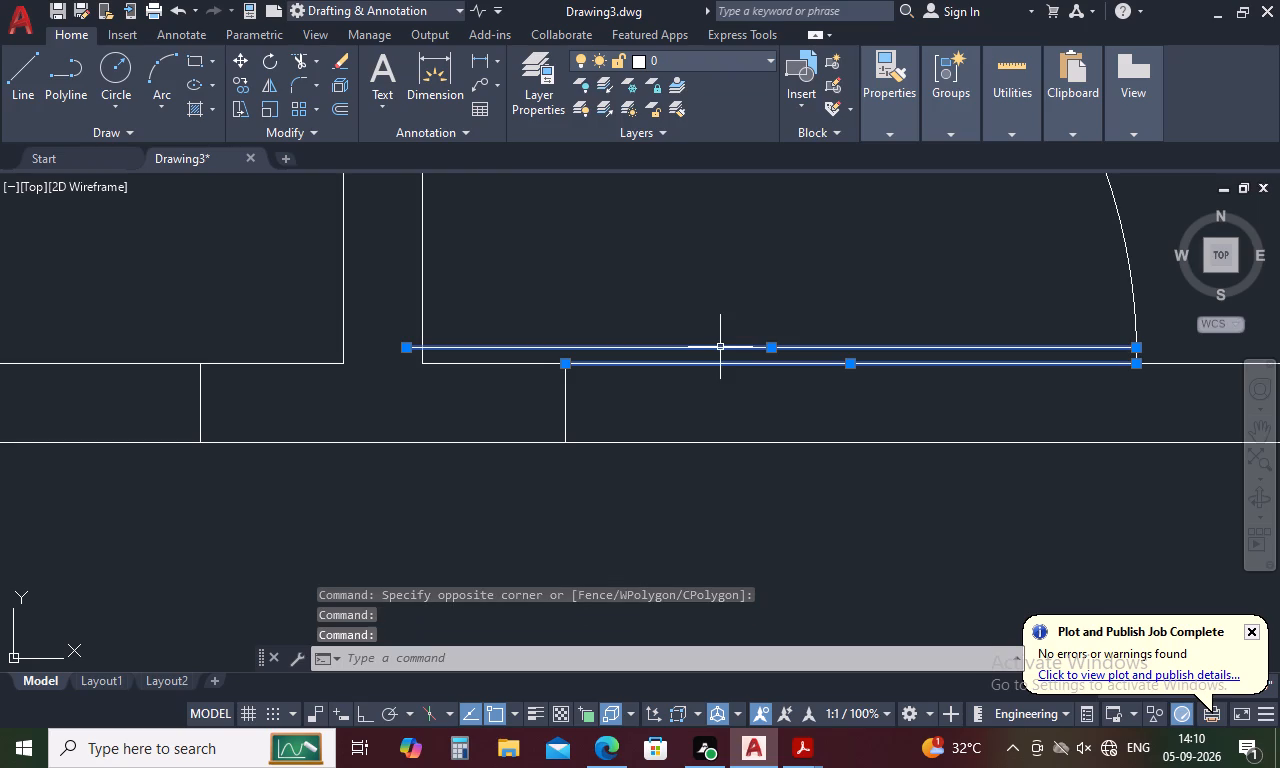
{"action": "scroll", "coordinate": [724, 342], "scroll_direction": "down", "scroll_amount": 2}
{"action": "left_click_drag", "start_coordinate": [957, 220], "coordinate": [755, 251]}
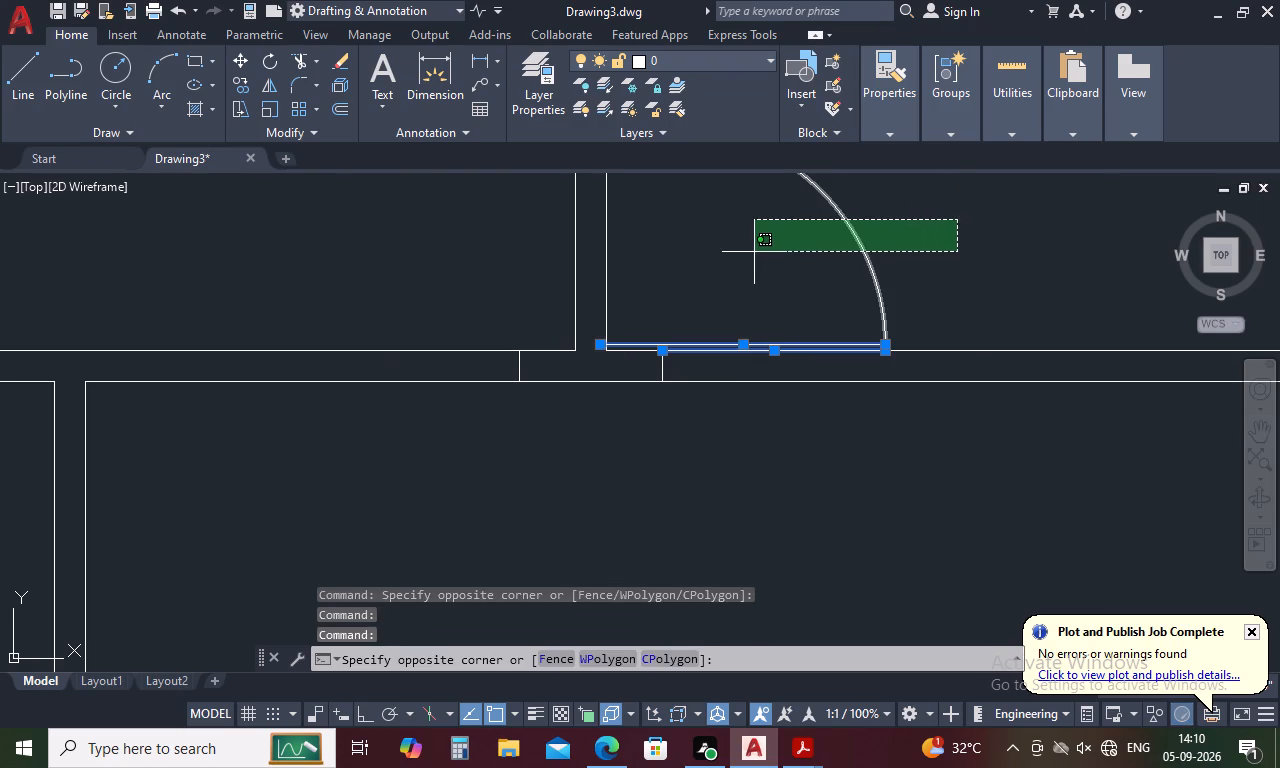
{"action": "left_click", "coordinate": [753, 253]}
{"action": "scroll", "coordinate": [746, 305], "scroll_direction": "down", "scroll_amount": 3}
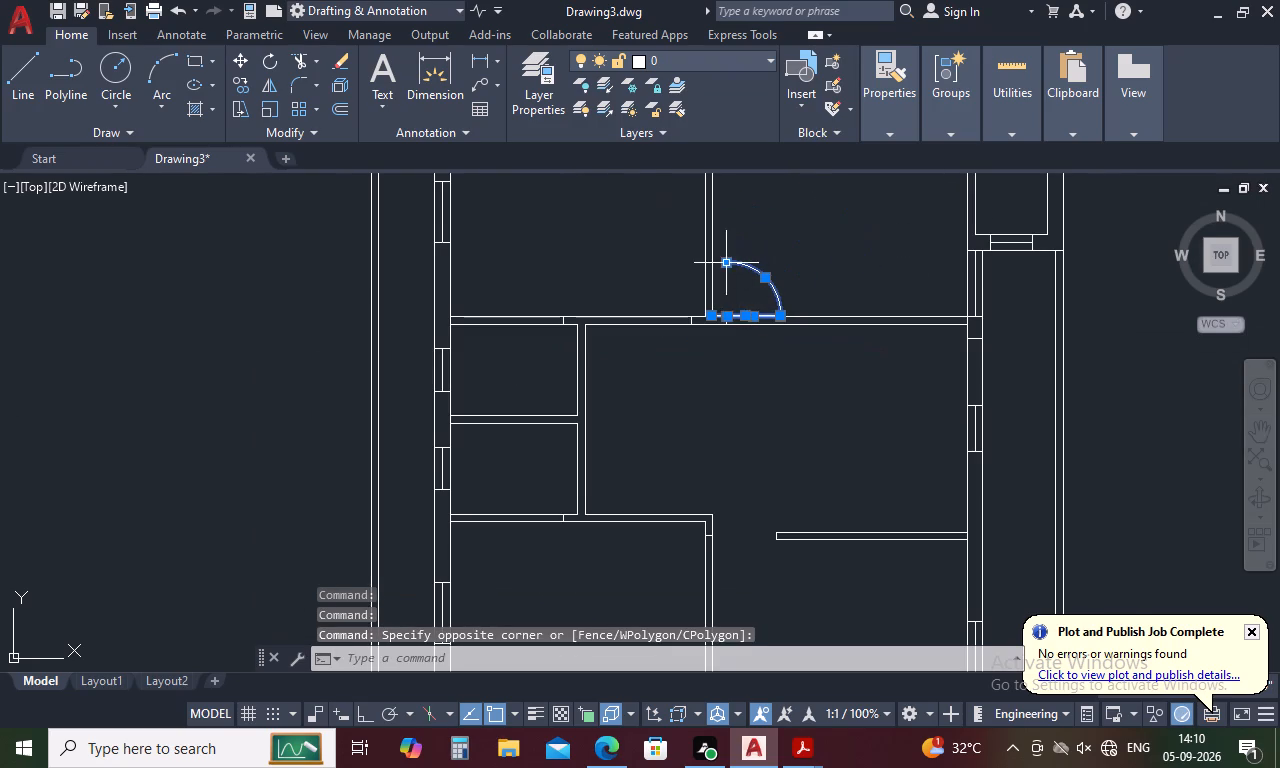
{"action": "scroll", "coordinate": [725, 257], "scroll_direction": "up", "scroll_amount": 4}
{"action": "left_click_drag", "start_coordinate": [707, 263], "coordinate": [688, 333]}
{"action": "left_click", "coordinate": [686, 333]}
{"action": "right_click", "coordinate": [685, 333]}
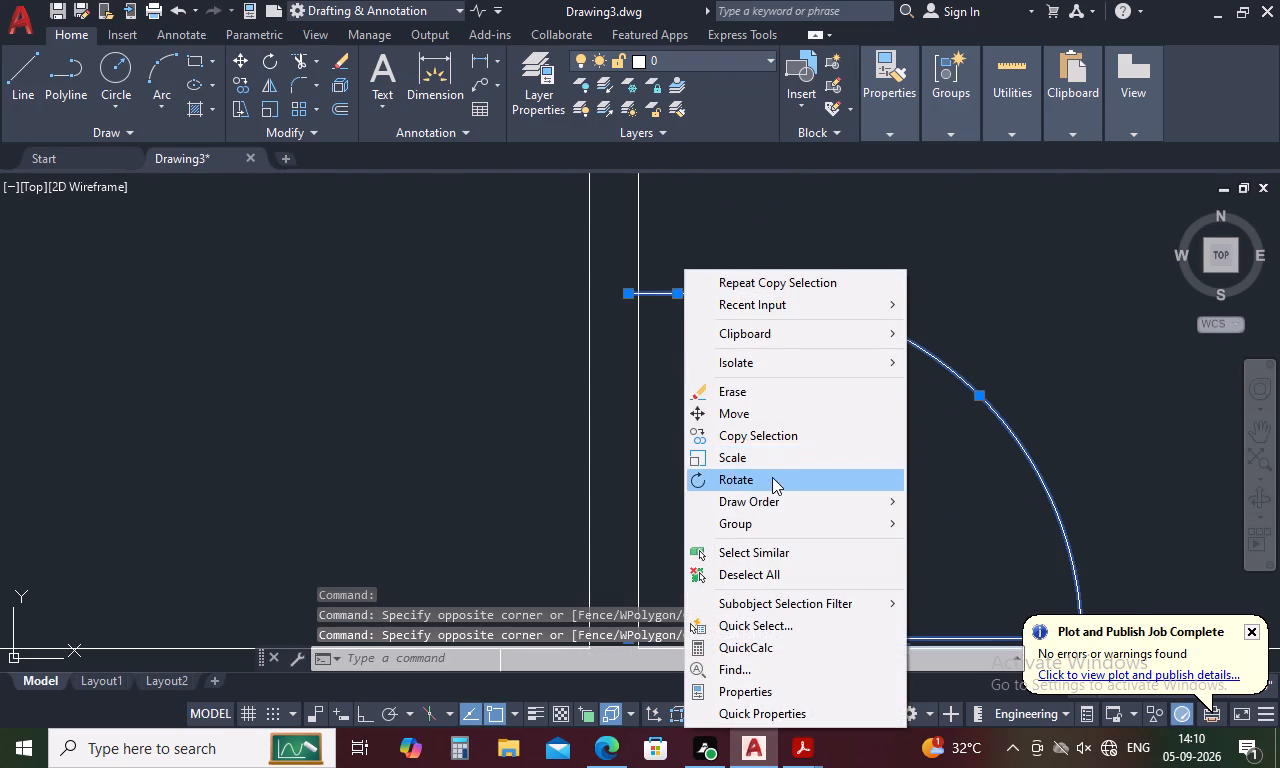
{"action": "left_click", "coordinate": [772, 477]}
{"action": "scroll", "coordinate": [777, 409], "scroll_direction": "down", "scroll_amount": 3}
{"action": "scroll", "coordinate": [763, 495], "scroll_direction": "up", "scroll_amount": 4}
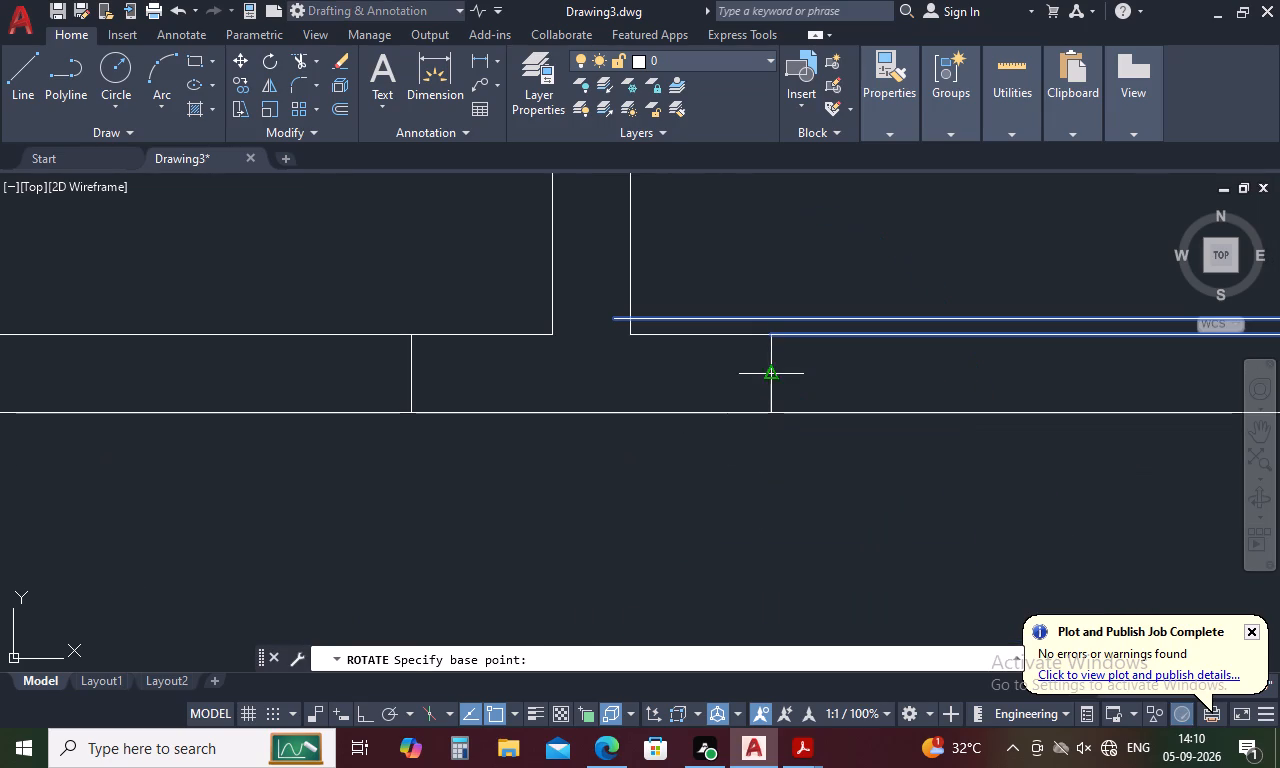
{"action": "left_click", "coordinate": [770, 338]}
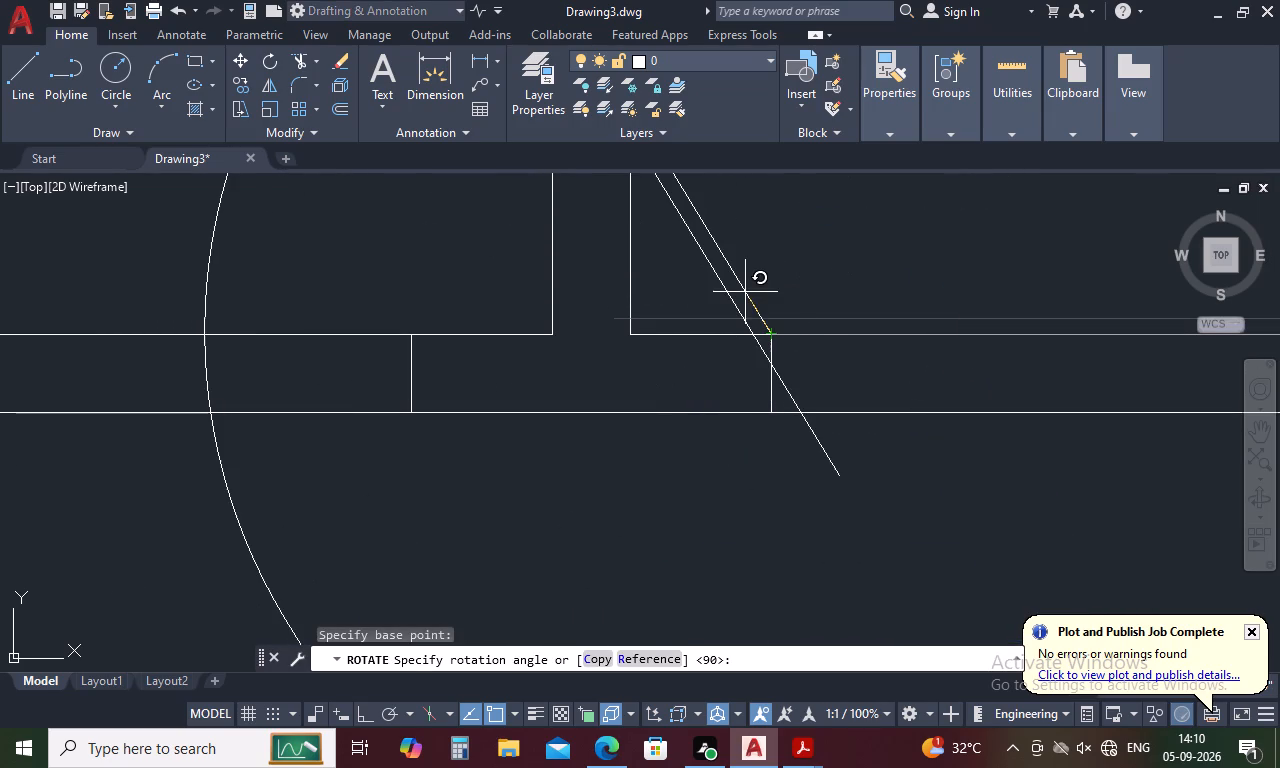
{"action": "scroll", "coordinate": [745, 292], "scroll_direction": "down", "scroll_amount": 4}
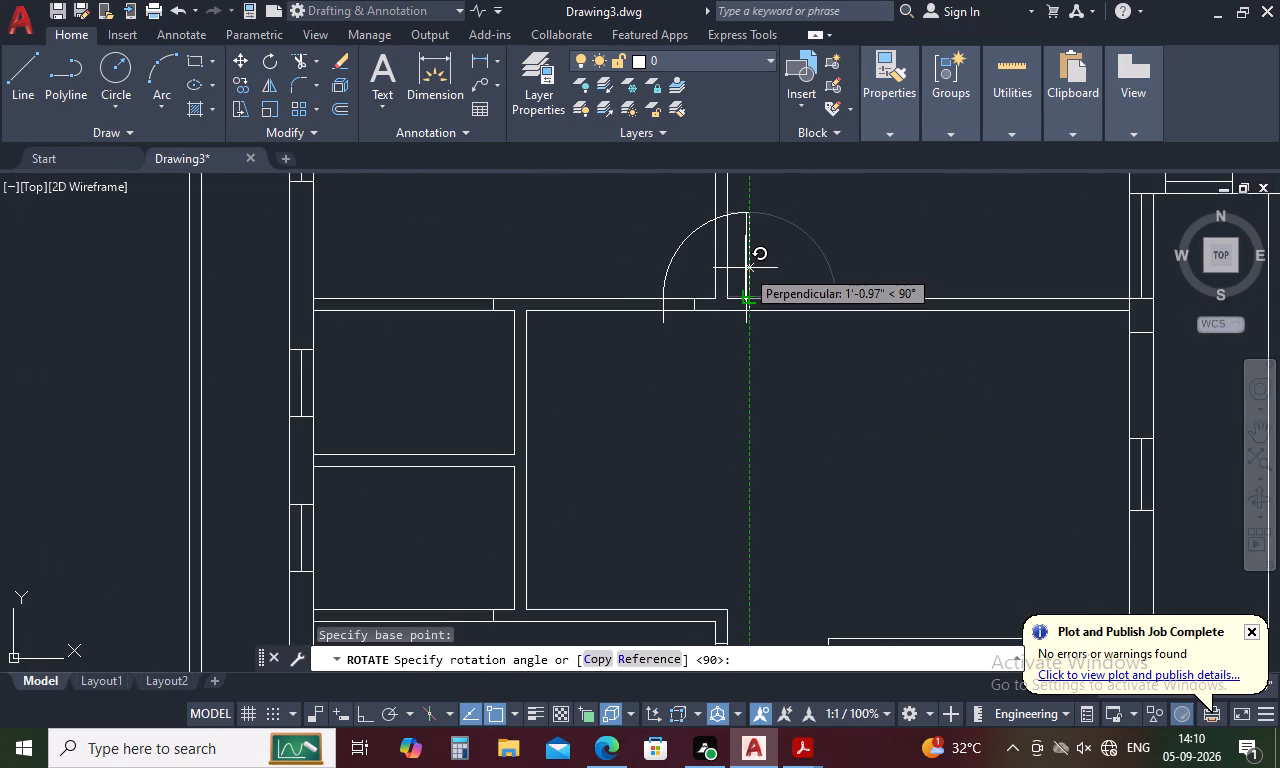
{"action": "left_click", "coordinate": [745, 268]}
{"action": "key", "text": "Escape"}
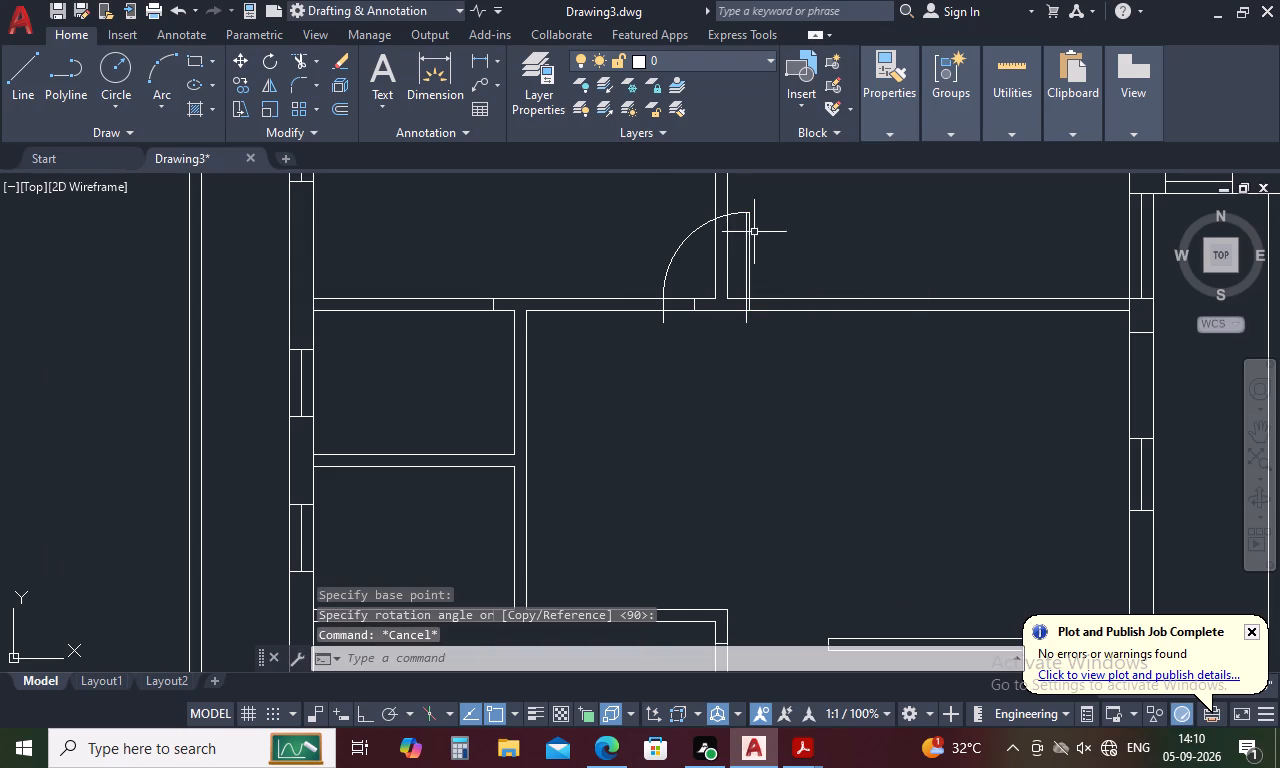
Copy the rotated door from its hinge endpoint to the upper end of the opening line on the northwest room's south wall.
{"action": "scroll", "coordinate": [677, 222], "scroll_direction": "up", "scroll_amount": 2}
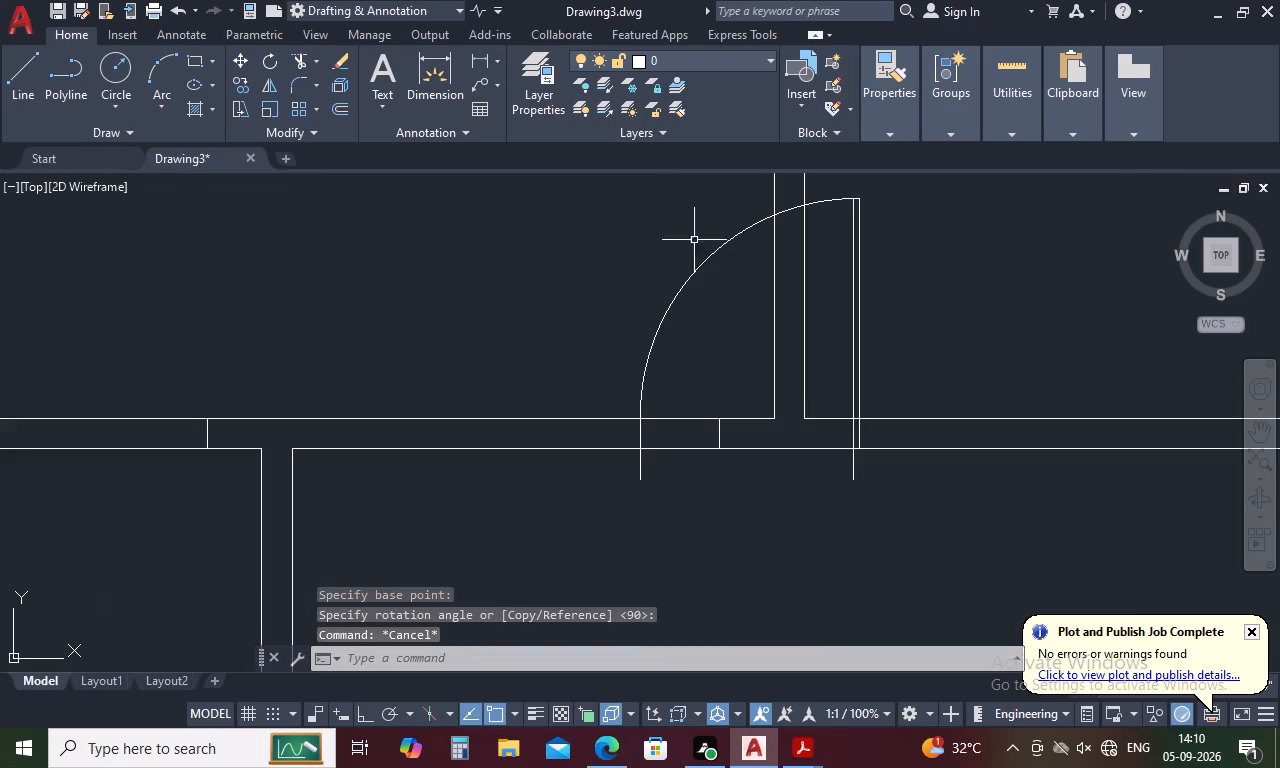
{"action": "left_click_drag", "start_coordinate": [926, 304], "coordinate": [838, 327]}
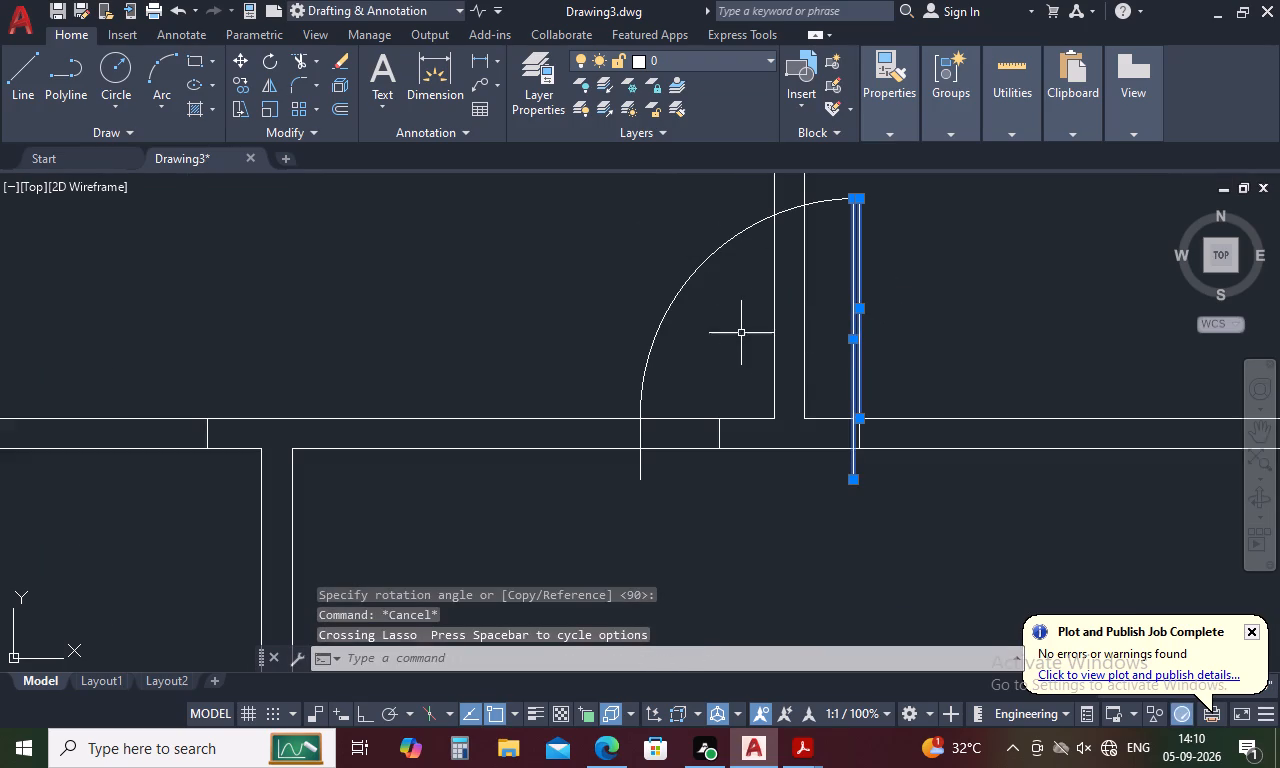
{"action": "left_click_drag", "start_coordinate": [737, 327], "coordinate": [577, 350]}
{"action": "left_click", "coordinate": [638, 442]}
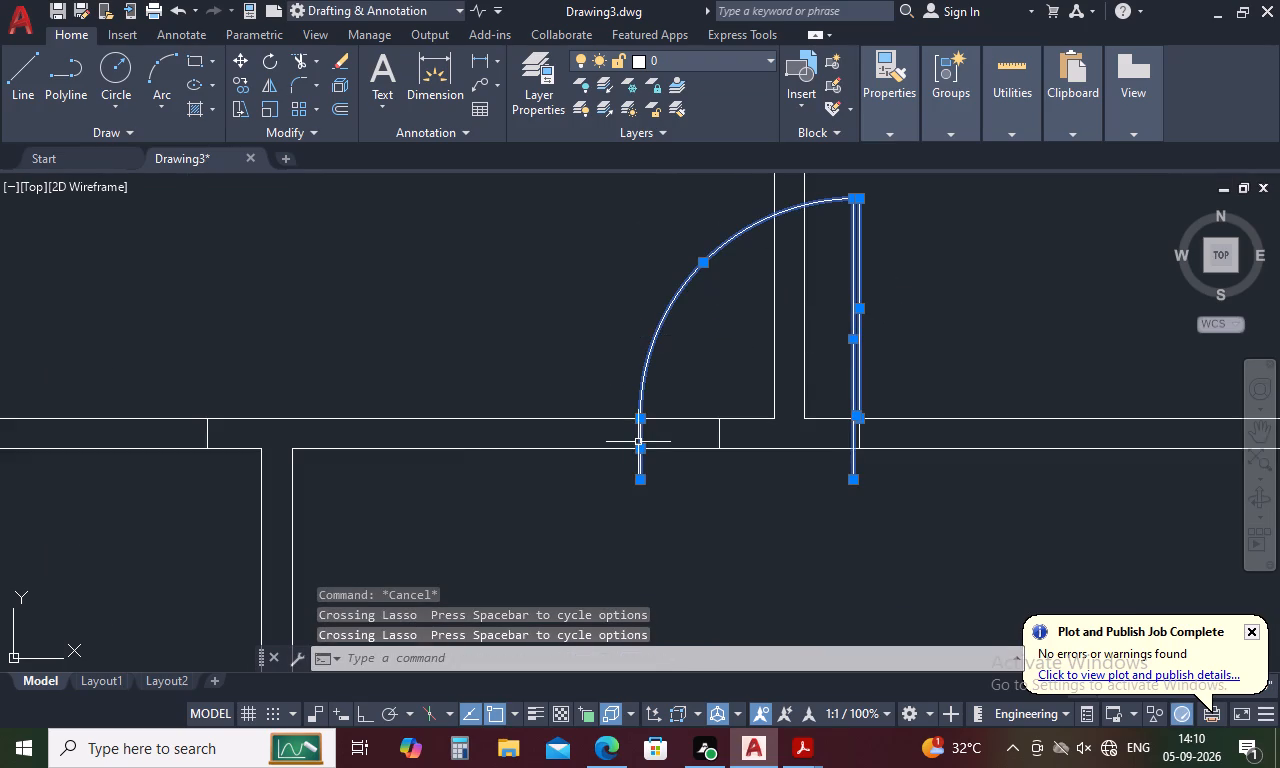
{"action": "right_click", "coordinate": [785, 525]}
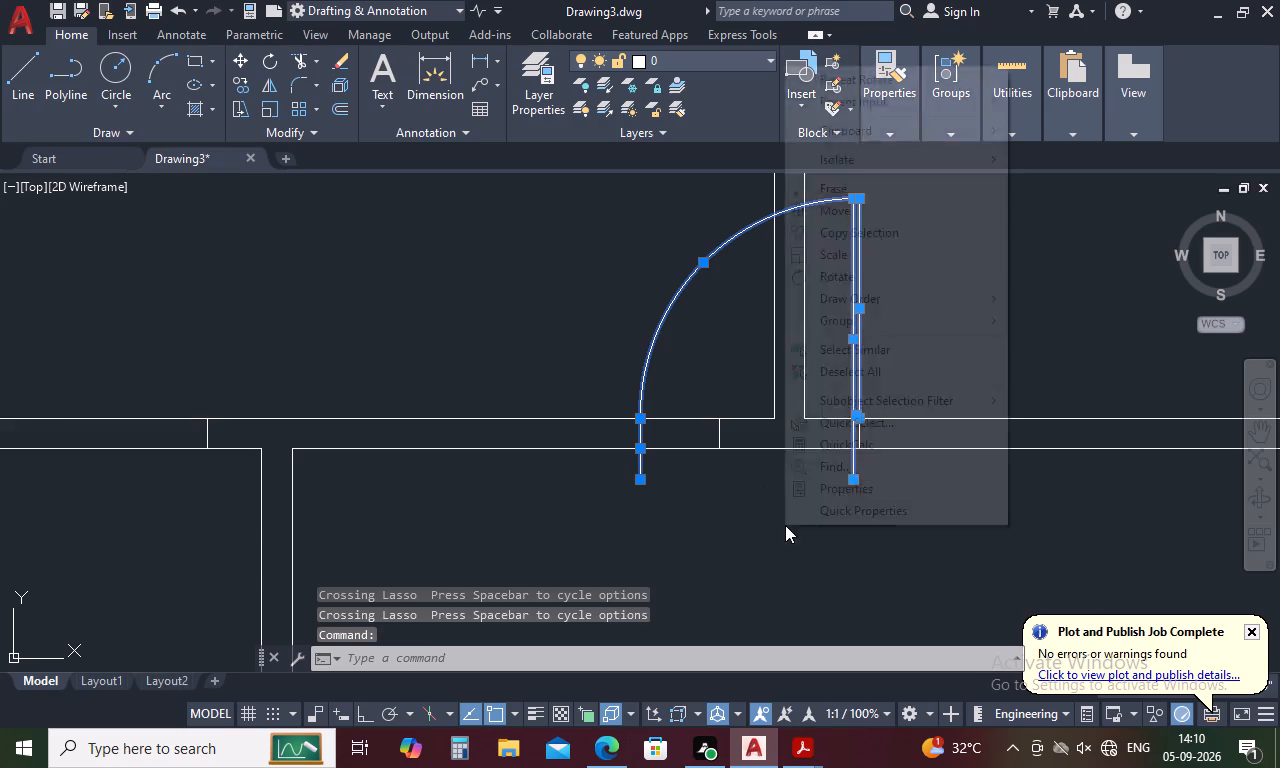
{"action": "left_click", "coordinate": [884, 240]}
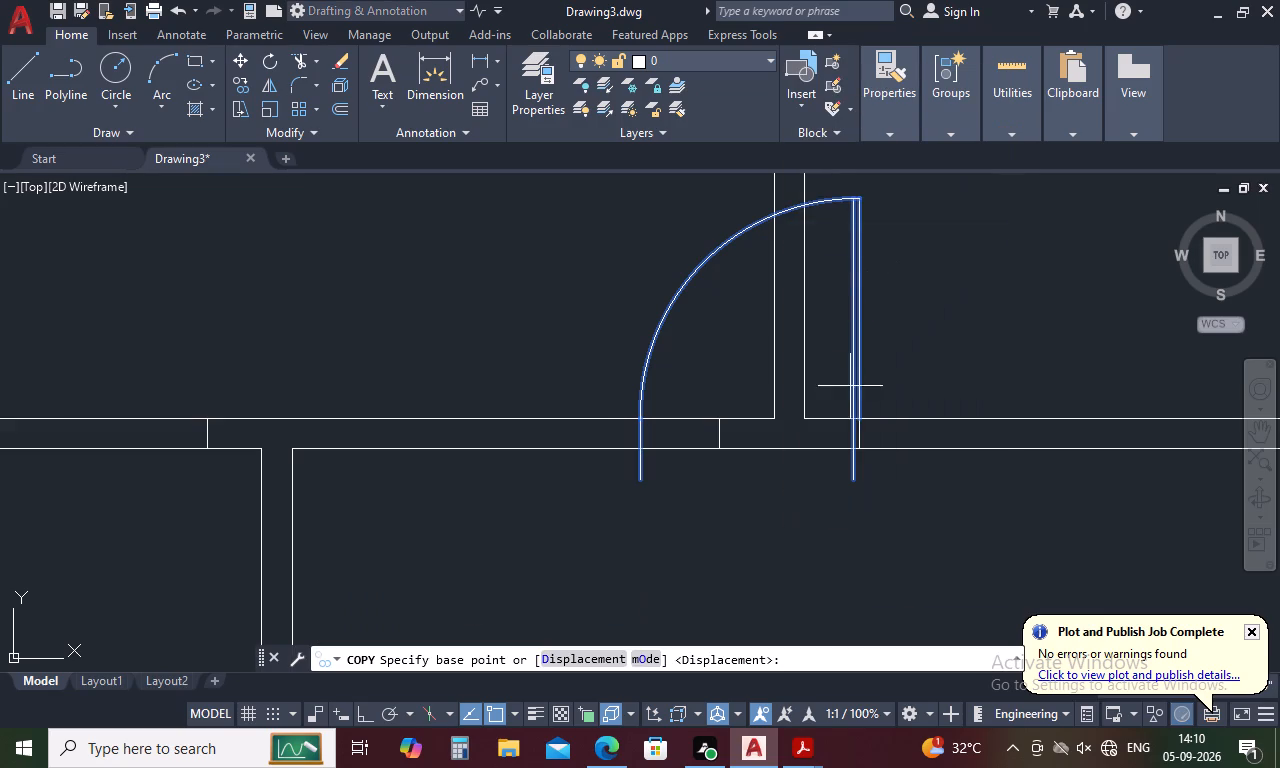
{"action": "scroll", "coordinate": [855, 423], "scroll_direction": "up", "scroll_amount": 3}
{"action": "left_click", "coordinate": [876, 401]}
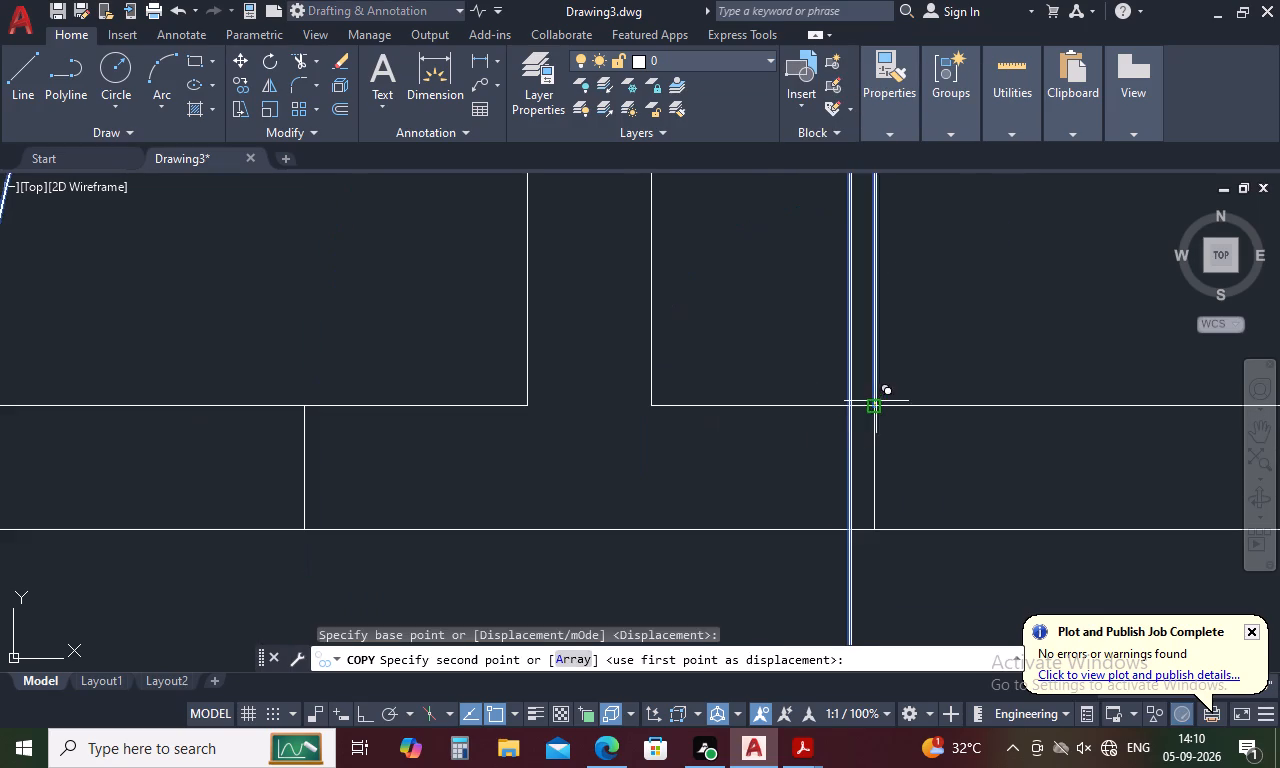
{"action": "left_click", "coordinate": [309, 407]}
{"action": "key", "text": "Escape"}
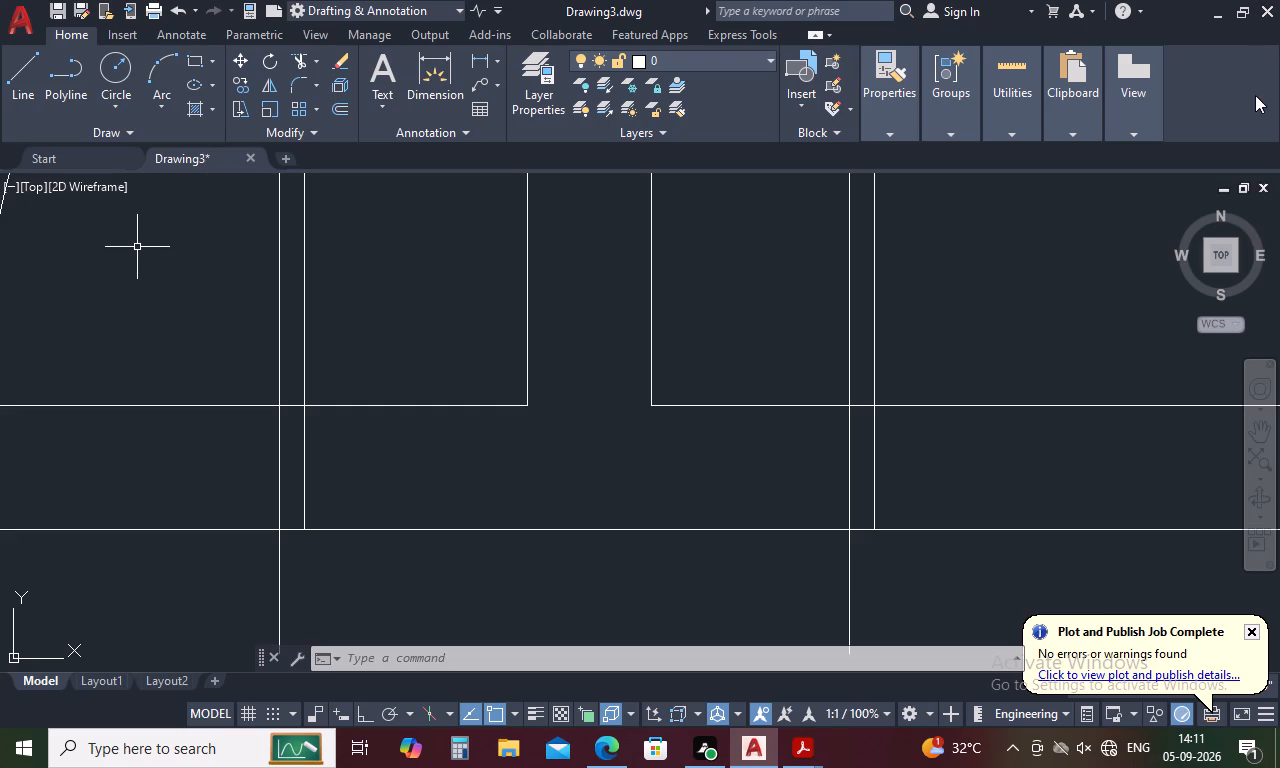
Mirror the door copied at the northeast room's south wall about a vertical line along its leaf's hinge edge, erasing the source objects.
{"action": "scroll", "coordinate": [559, 456], "scroll_direction": "down", "scroll_amount": 4}
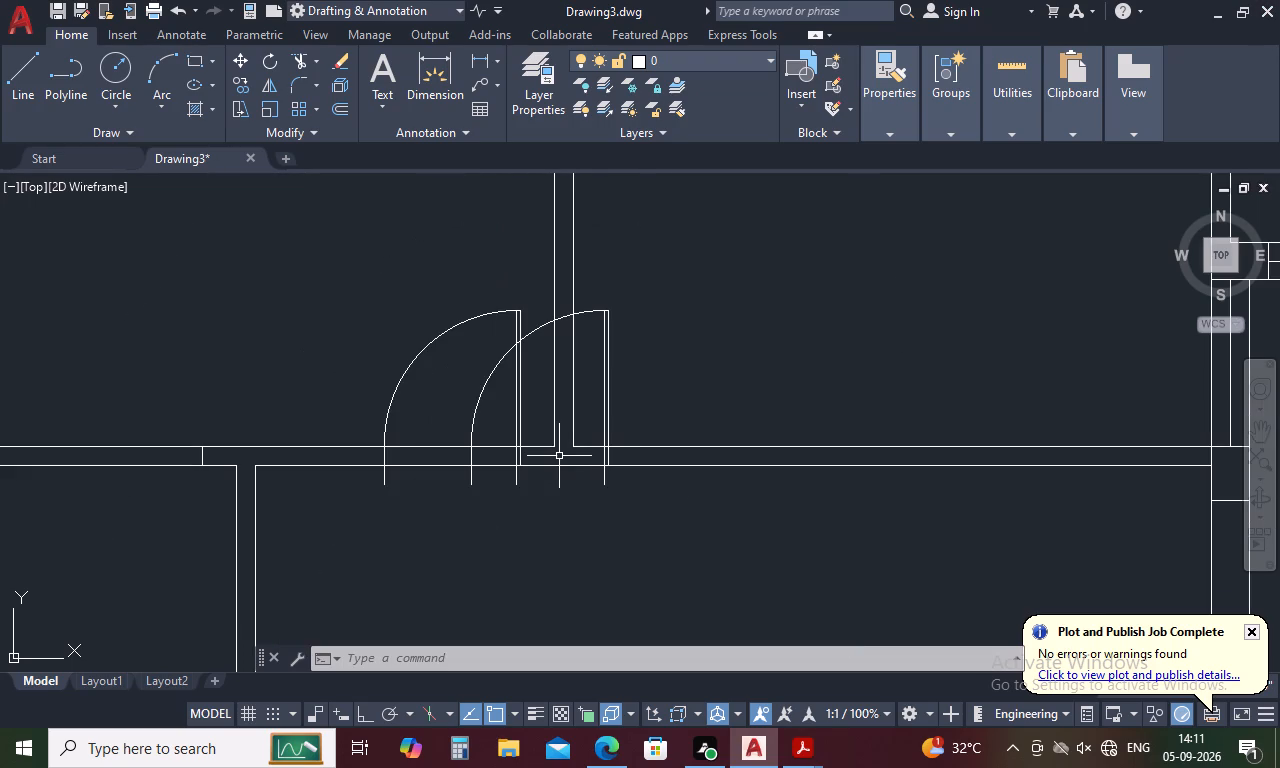
{"action": "left_click", "coordinate": [486, 381]}
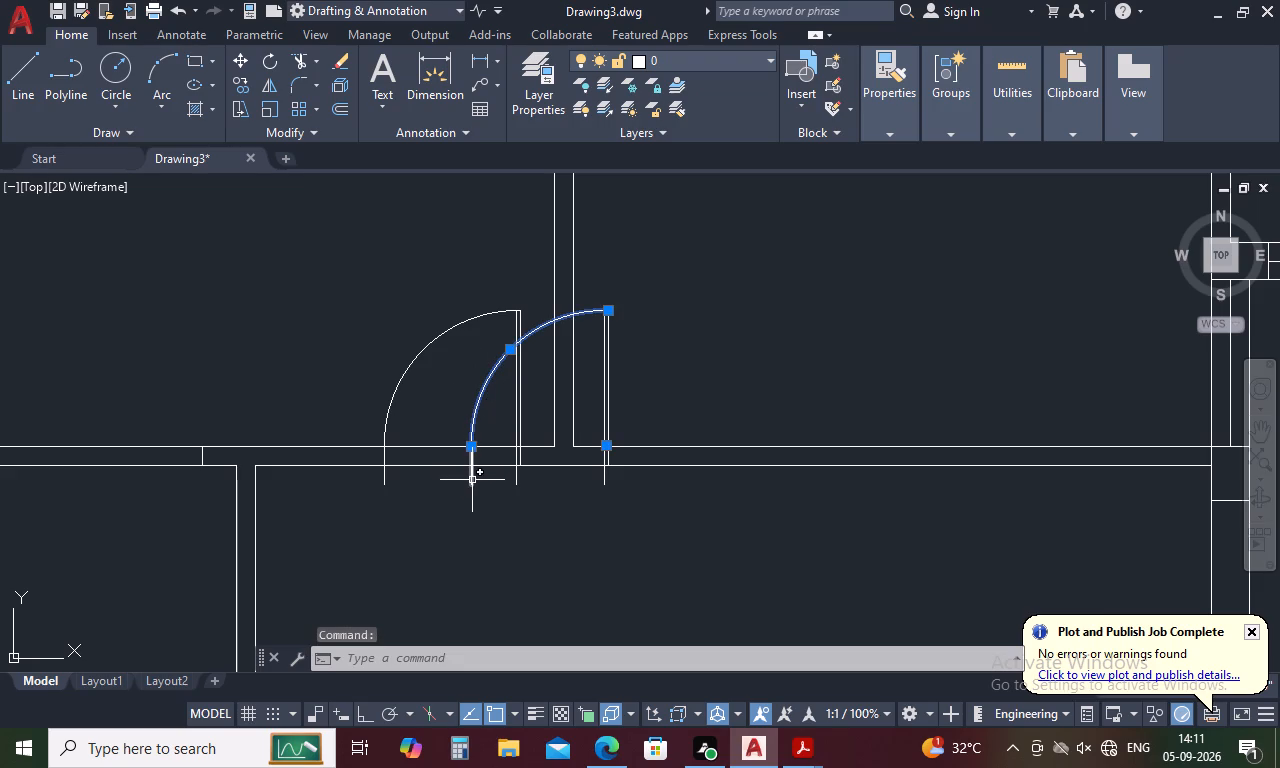
{"action": "left_click", "coordinate": [472, 480]}
{"action": "scroll", "coordinate": [573, 415], "scroll_direction": "up", "scroll_amount": 3}
{"action": "left_click_drag", "start_coordinate": [802, 408], "coordinate": [707, 421]}
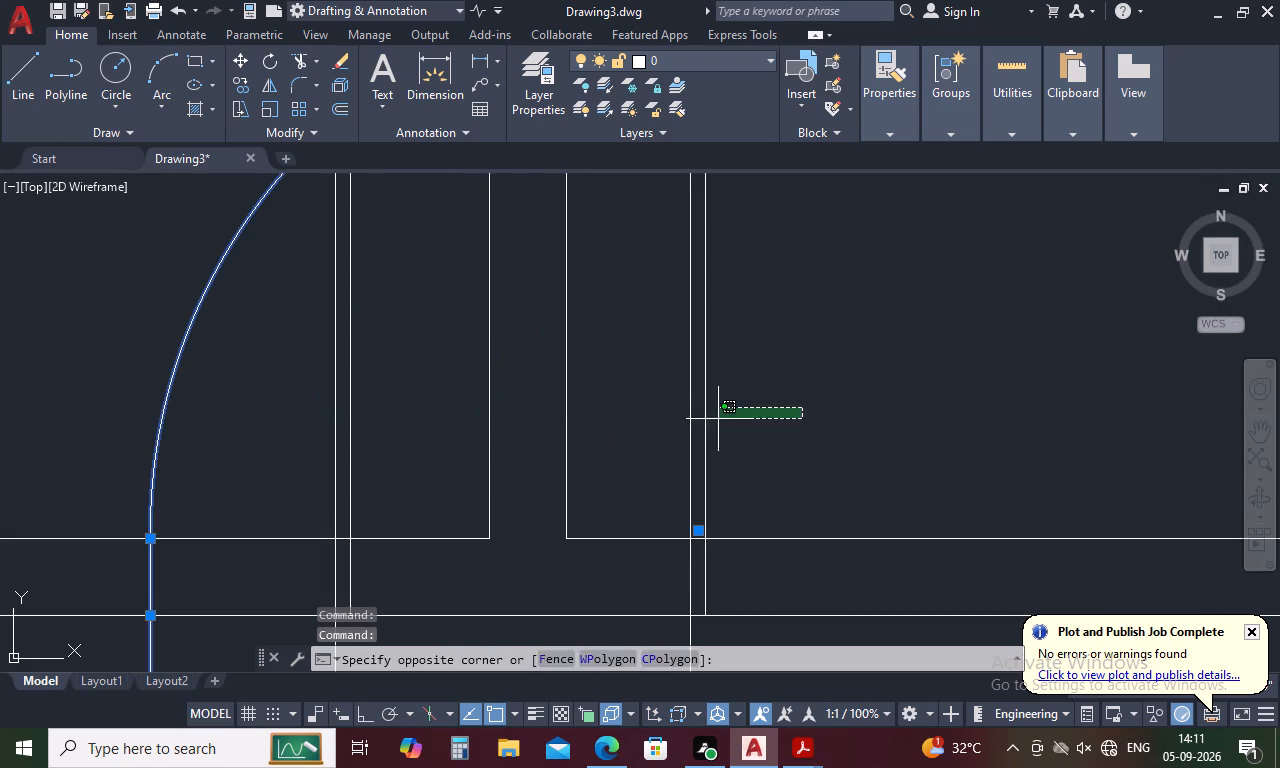
{"action": "left_click_drag", "start_coordinate": [707, 421], "coordinate": [637, 434]}
{"action": "scroll", "coordinate": [646, 433], "scroll_direction": "down", "scroll_amount": 3}
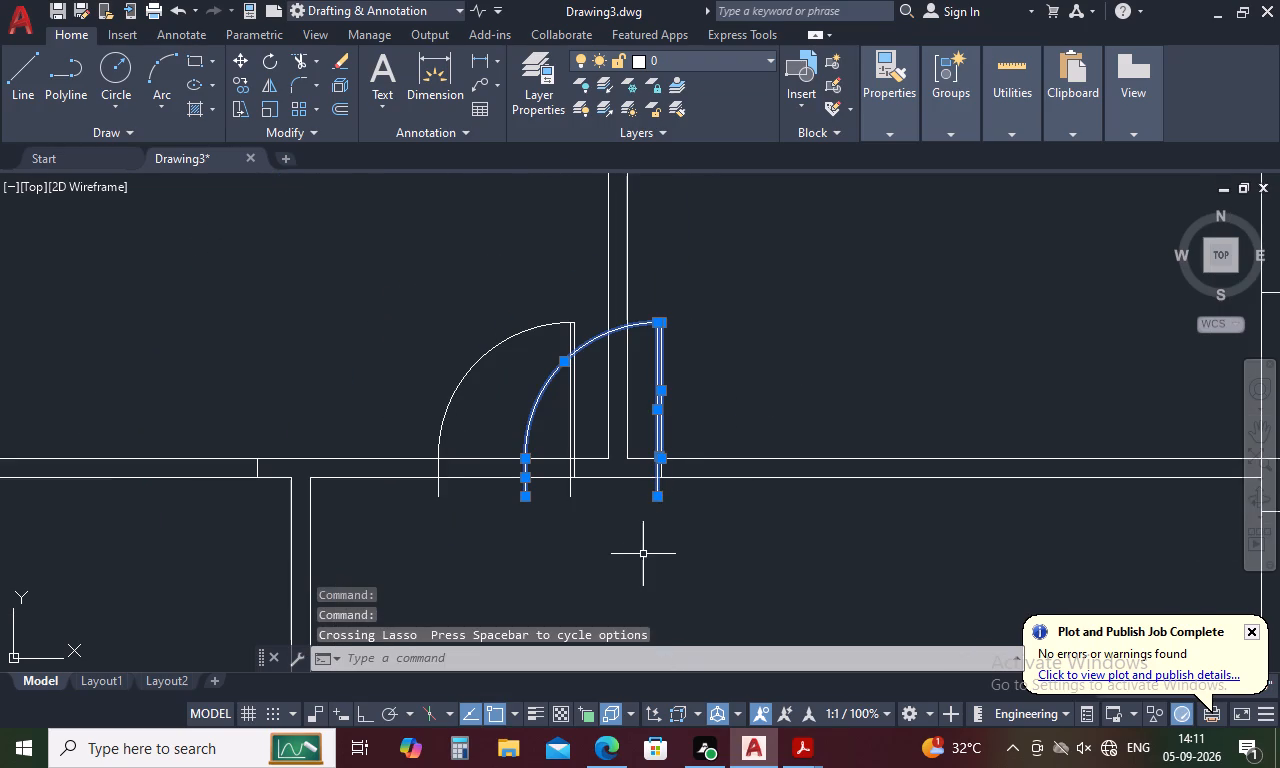
{"action": "type", "text": "mi"}
{"action": "key", "text": "space"}
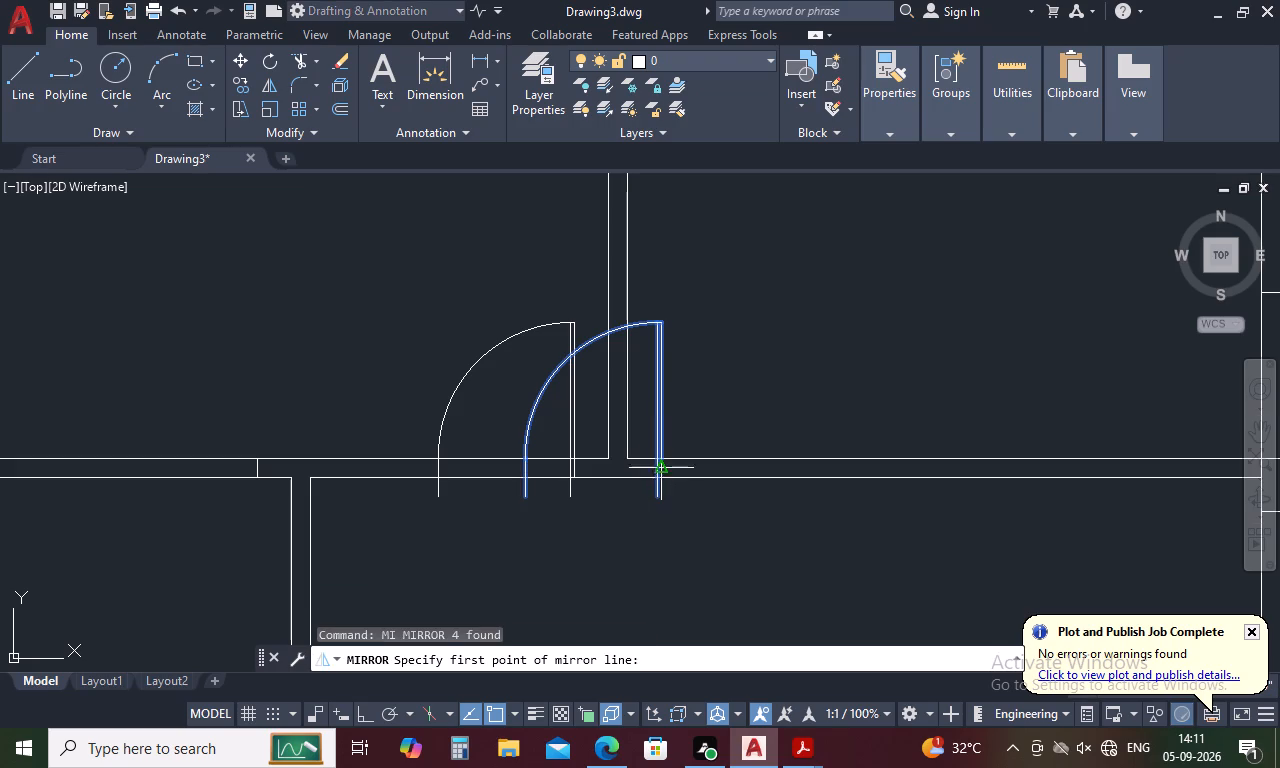
{"action": "scroll", "coordinate": [659, 459], "scroll_direction": "up", "scroll_amount": 4}
{"action": "left_click", "coordinate": [674, 464]}
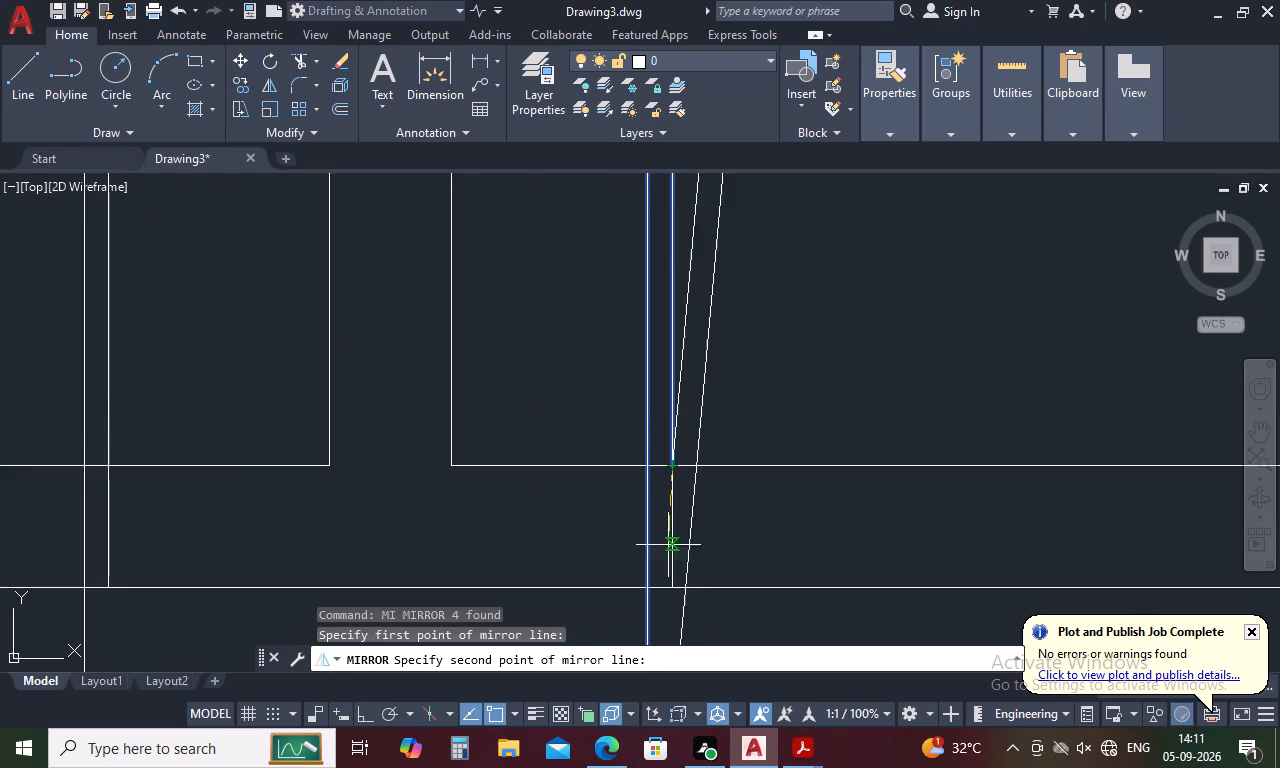
{"action": "left_click", "coordinate": [668, 589]}
{"action": "scroll", "coordinate": [668, 589], "scroll_direction": "down", "scroll_amount": 3}
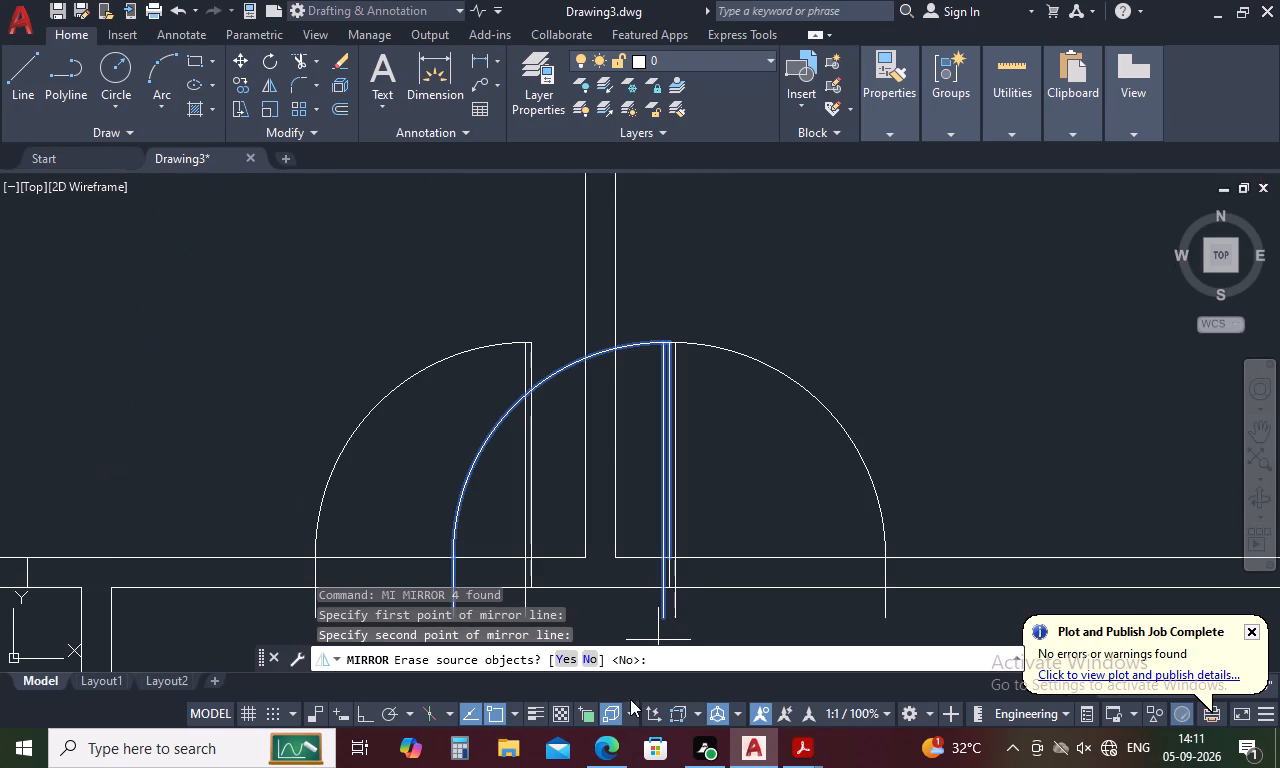
{"action": "left_click", "coordinate": [567, 660]}
Trim the jamb and leaf line ends of both northern room doors that project south of the rooms' south wall.
{"action": "scroll", "coordinate": [669, 514], "scroll_direction": "down", "scroll_amount": 3}
{"action": "type", "text": "tr"}
{"action": "key", "text": "space"}
{"action": "scroll", "coordinate": [575, 533], "scroll_direction": "up", "scroll_amount": 4}
{"action": "left_click_drag", "start_coordinate": [554, 557], "coordinate": [605, 550]}
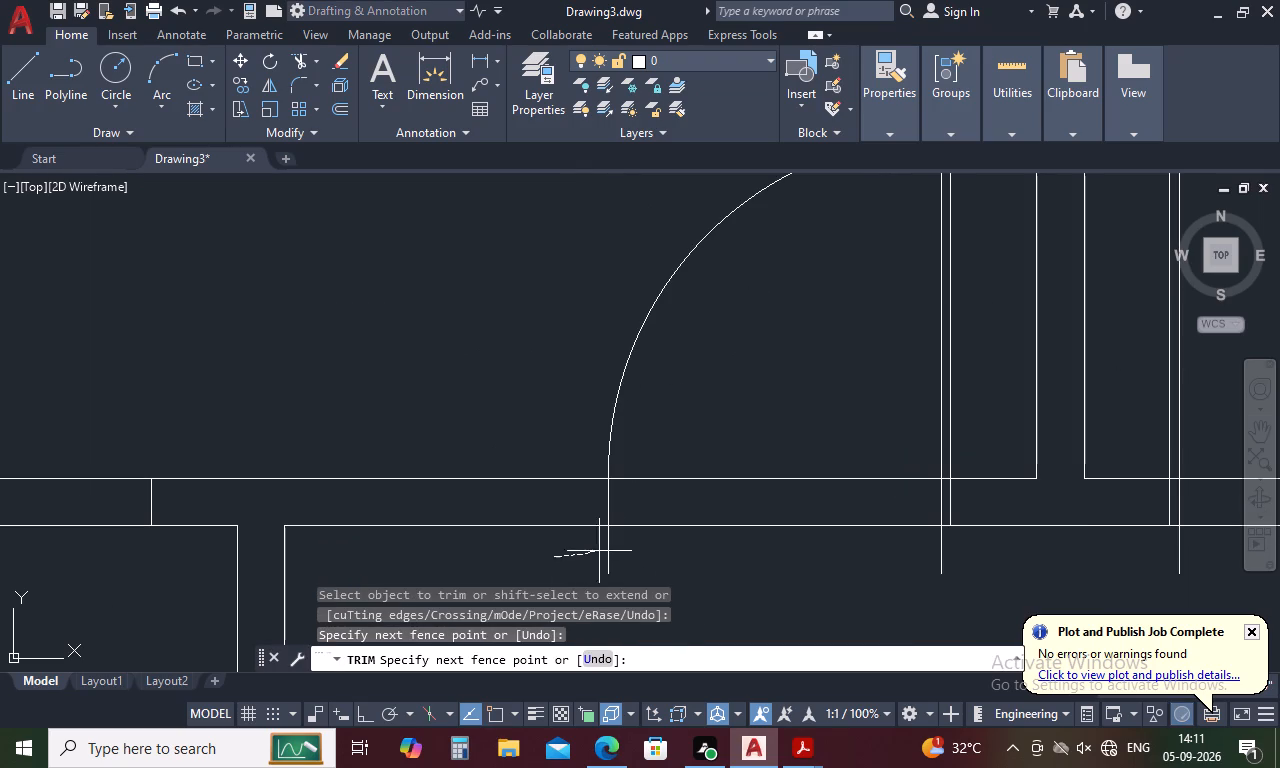
{"action": "left_click_drag", "start_coordinate": [605, 550], "coordinate": [1186, 557]}
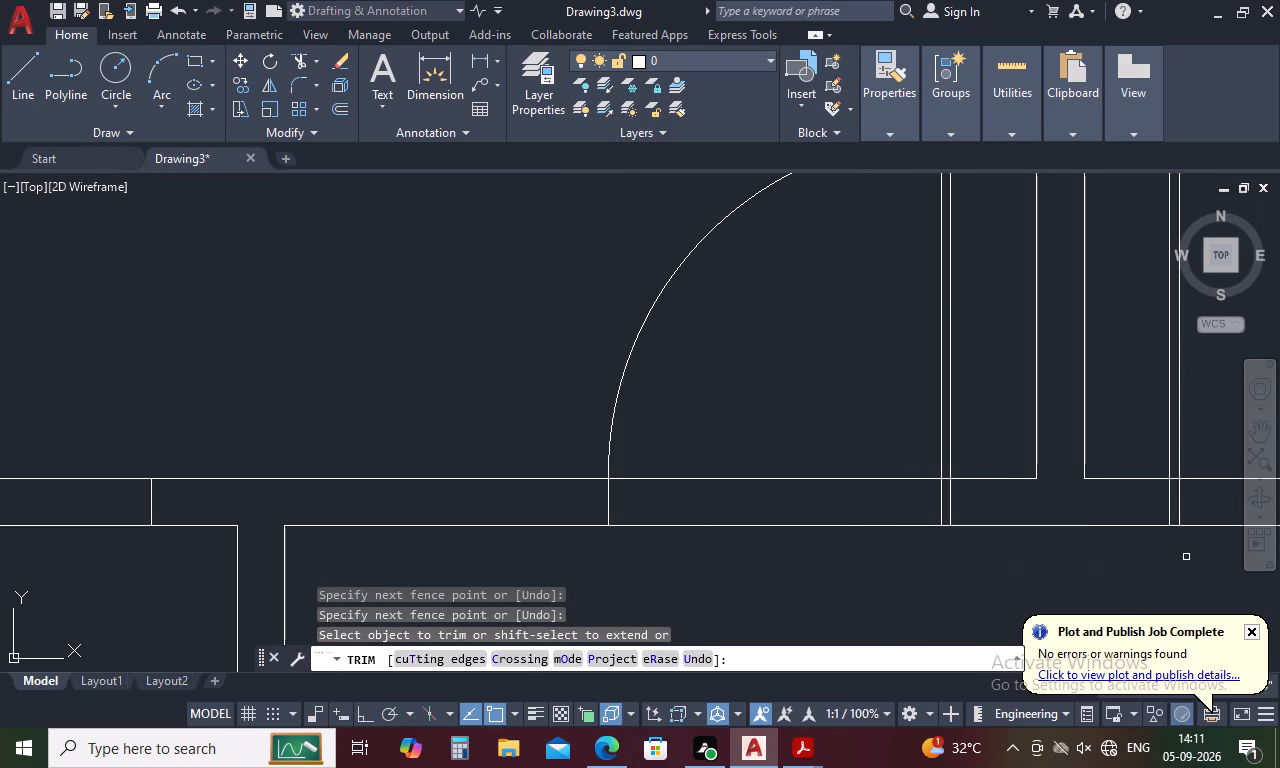
{"action": "scroll", "coordinate": [1080, 557], "scroll_direction": "down", "scroll_amount": 3}
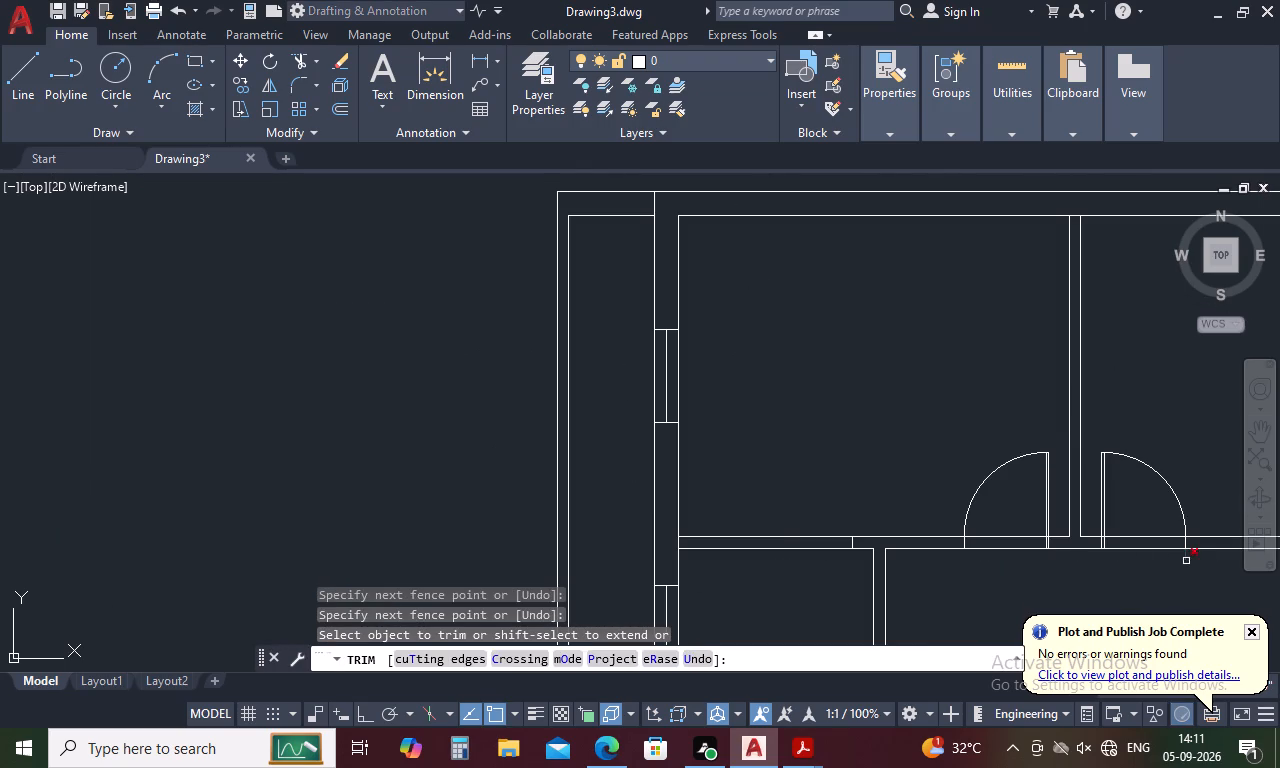
{"action": "left_click", "coordinate": [1186, 561]}
Trim the wall's upper line across both northern door openings, including the short pieces between each door leaf's two lines.
{"action": "scroll", "coordinate": [1015, 486], "scroll_direction": "down", "scroll_amount": 3}
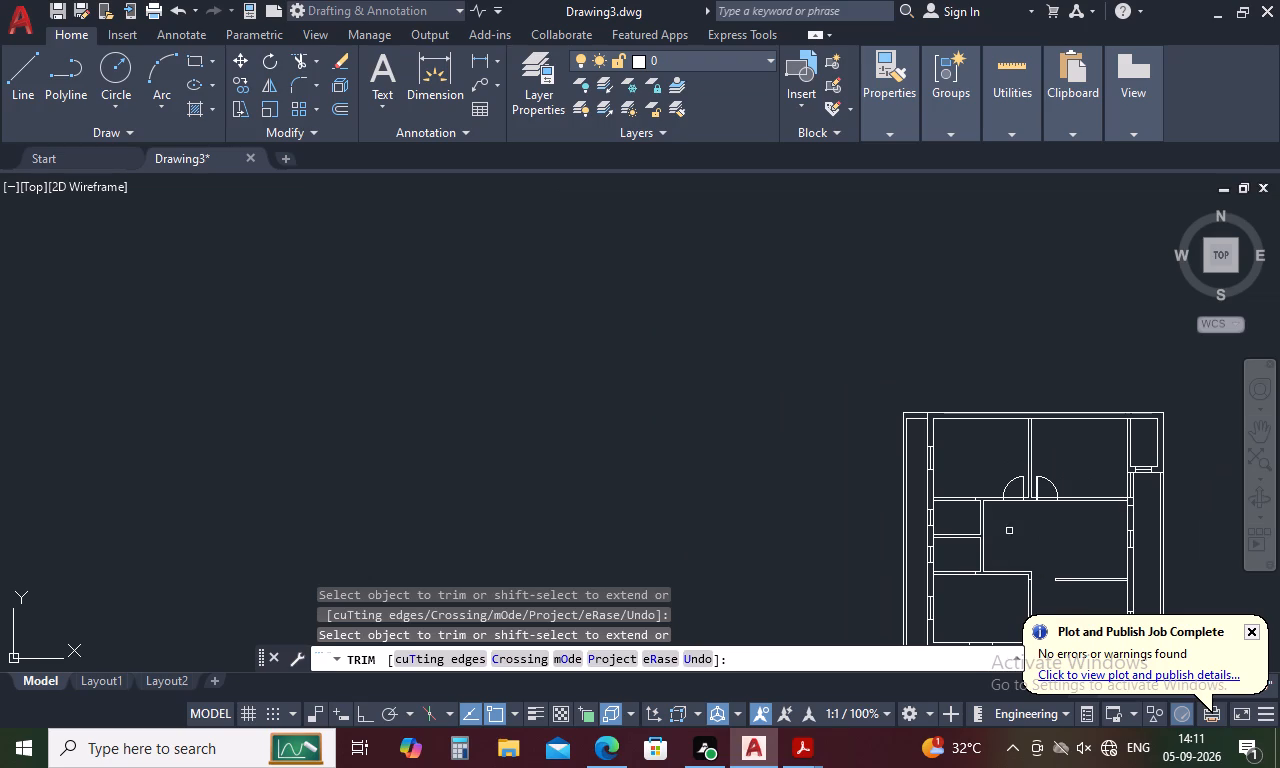
{"action": "scroll", "coordinate": [984, 448], "scroll_direction": "down", "scroll_amount": 3}
{"action": "scroll", "coordinate": [1011, 517], "scroll_direction": "up", "scroll_amount": 3}
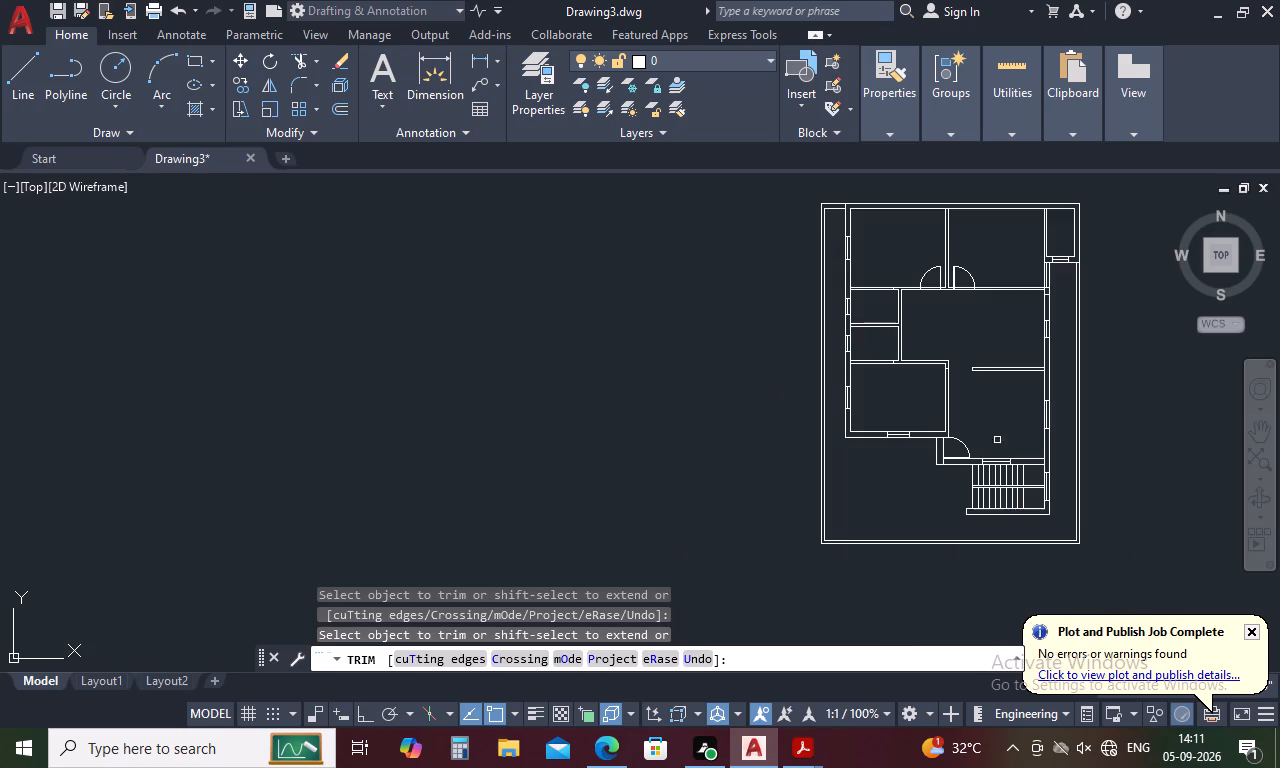
{"action": "scroll", "coordinate": [952, 250], "scroll_direction": "up", "scroll_amount": 3}
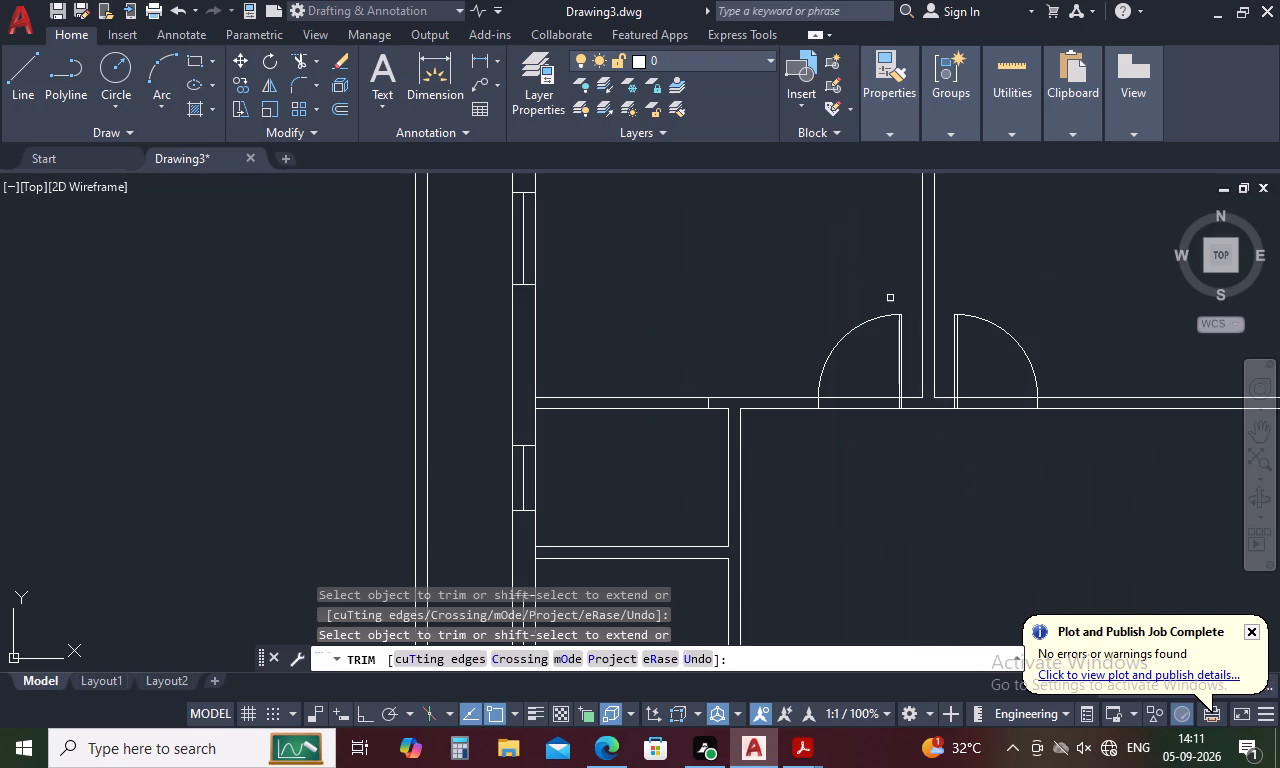
{"action": "left_click", "coordinate": [860, 398]}
{"action": "left_click", "coordinate": [994, 398]}
{"action": "scroll", "coordinate": [886, 398], "scroll_direction": "up", "scroll_amount": 3}
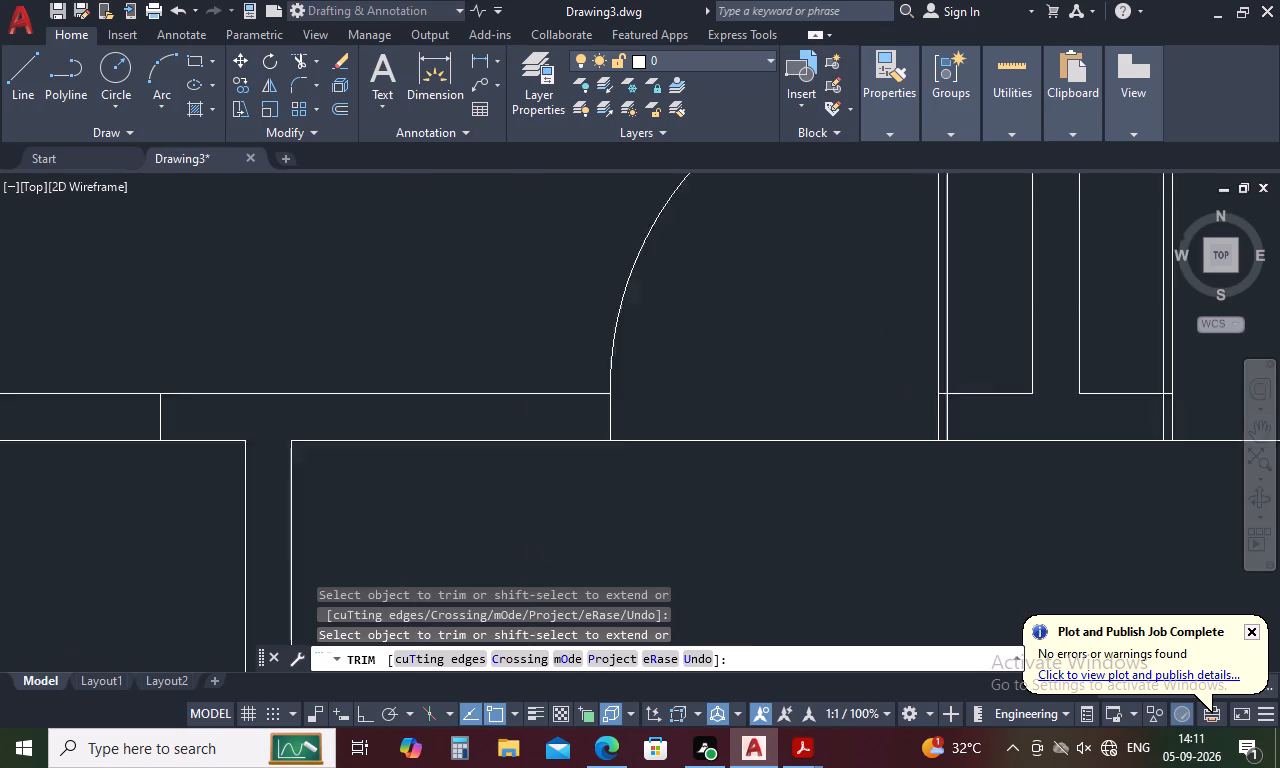
{"action": "scroll", "coordinate": [887, 398], "scroll_direction": "up", "scroll_amount": 1}
{"action": "left_click", "coordinate": [976, 392]}
{"action": "scroll", "coordinate": [975, 389], "scroll_direction": "down", "scroll_amount": 2}
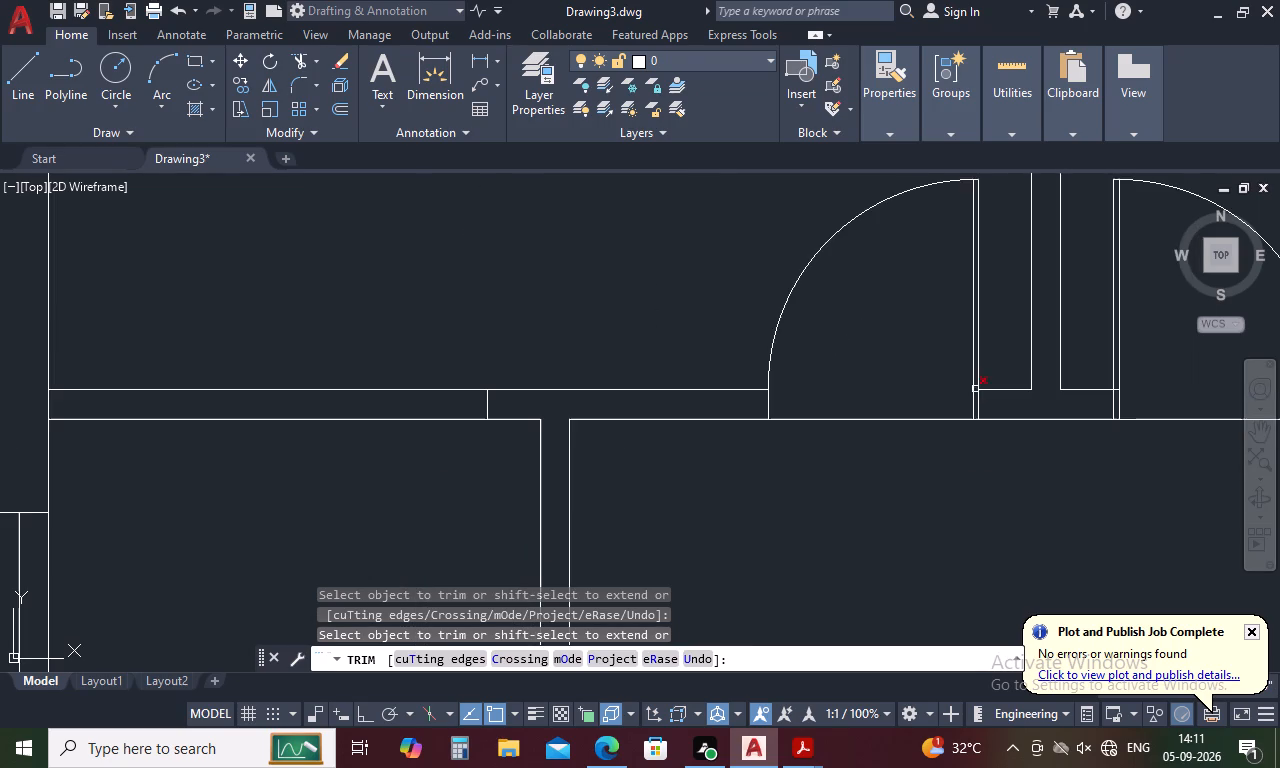
{"action": "scroll", "coordinate": [1122, 386], "scroll_direction": "up", "scroll_amount": 4}
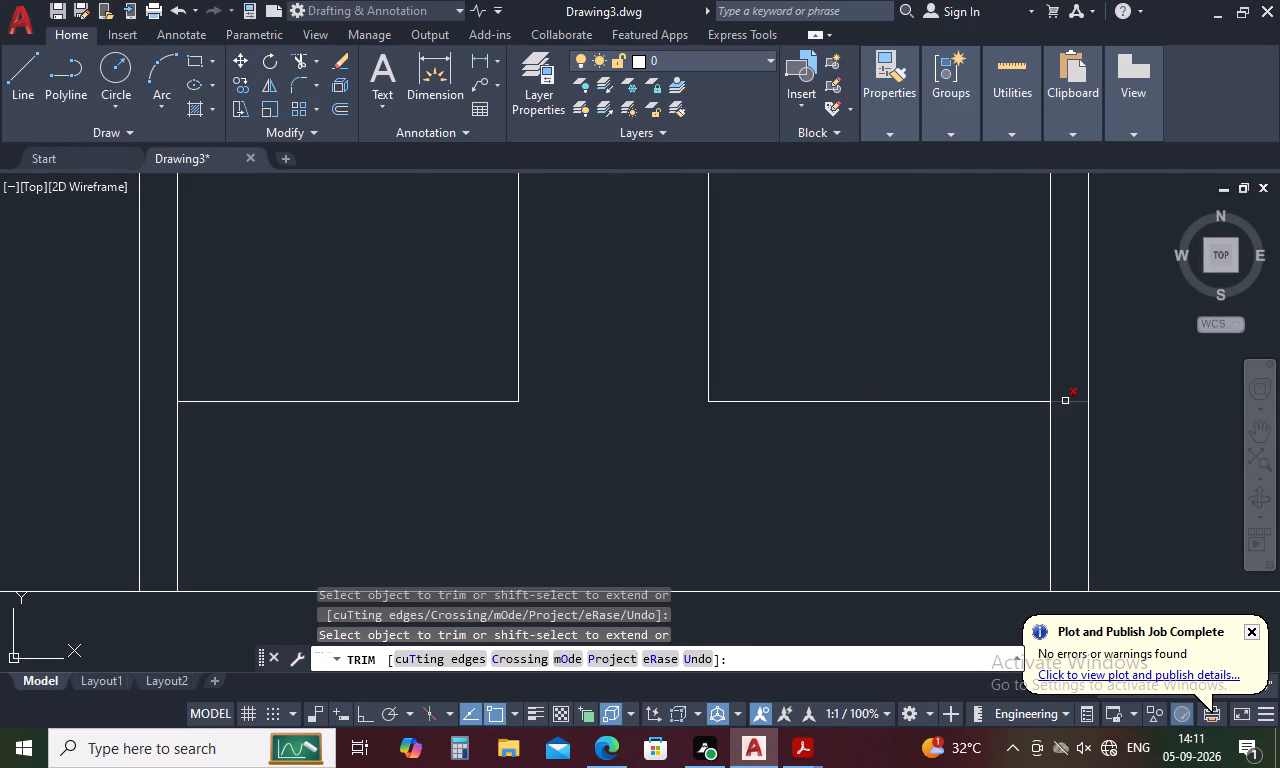
{"action": "left_click", "coordinate": [1065, 401]}
{"action": "scroll", "coordinate": [1065, 398], "scroll_direction": "down", "scroll_amount": 9}
{"action": "scroll", "coordinate": [824, 382], "scroll_direction": "down", "scroll_amount": 3}
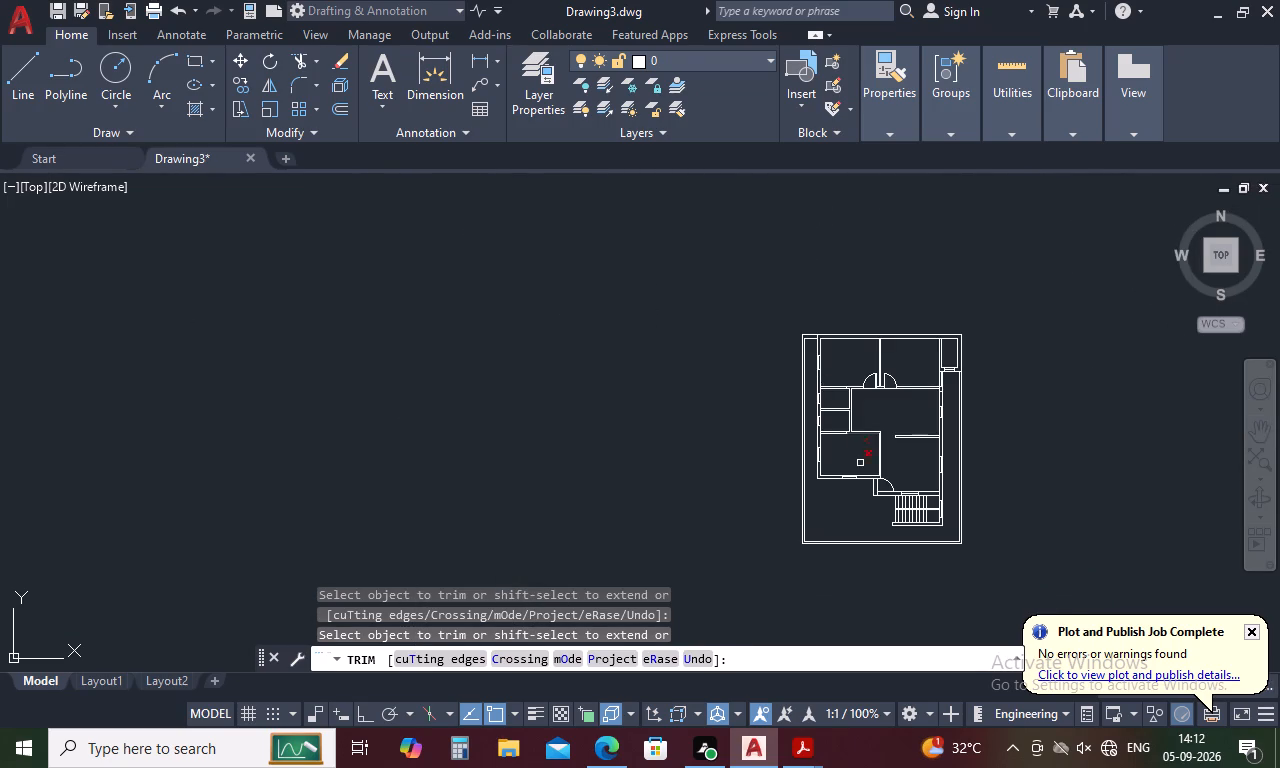
{"action": "scroll", "coordinate": [860, 463], "scroll_direction": "up", "scroll_amount": 3}
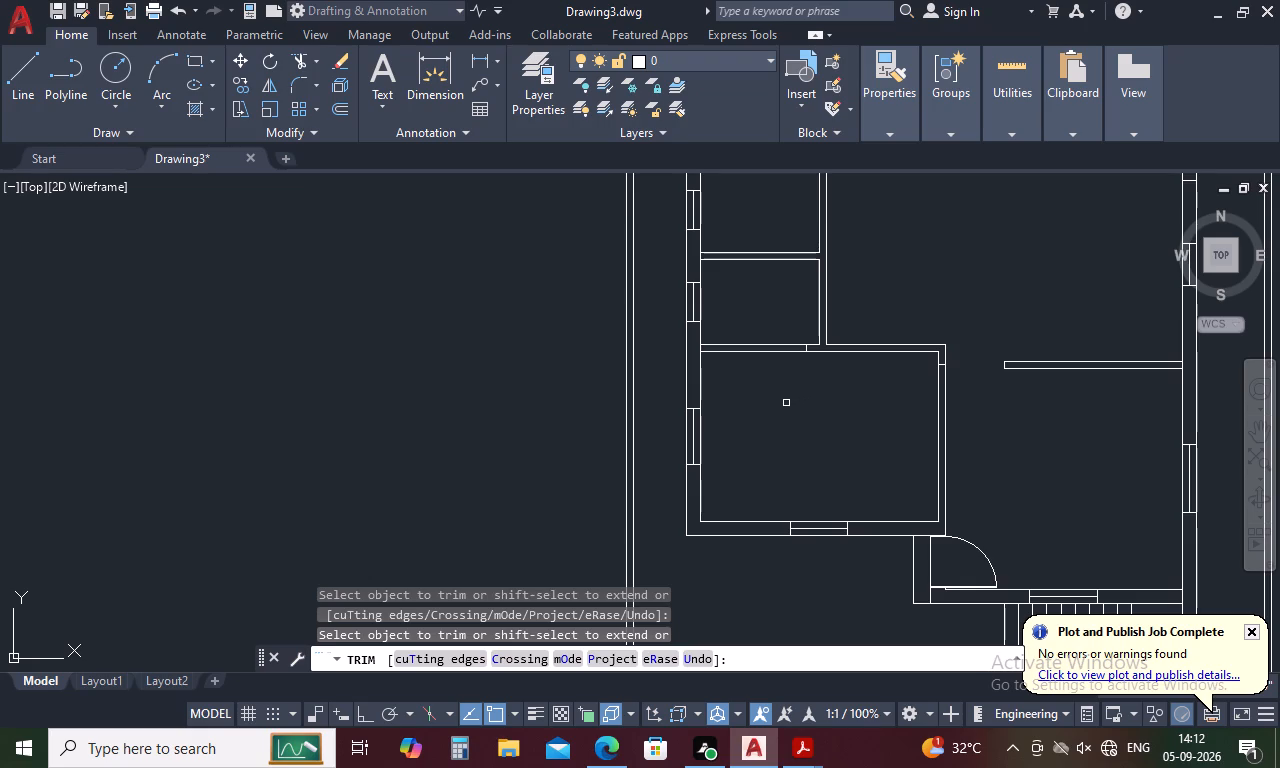
{"action": "scroll", "coordinate": [786, 403], "scroll_direction": "down", "scroll_amount": 2}
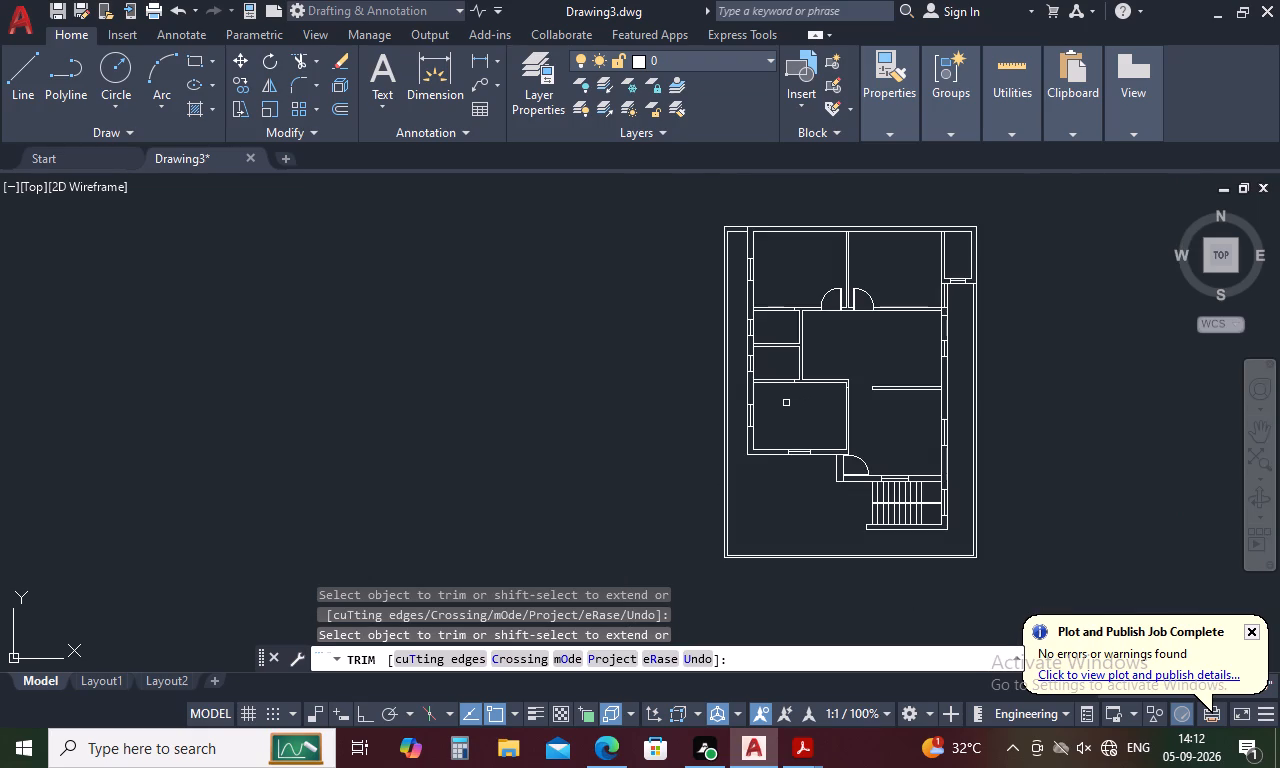
{"action": "scroll", "coordinate": [784, 413], "scroll_direction": "down", "scroll_amount": 2}
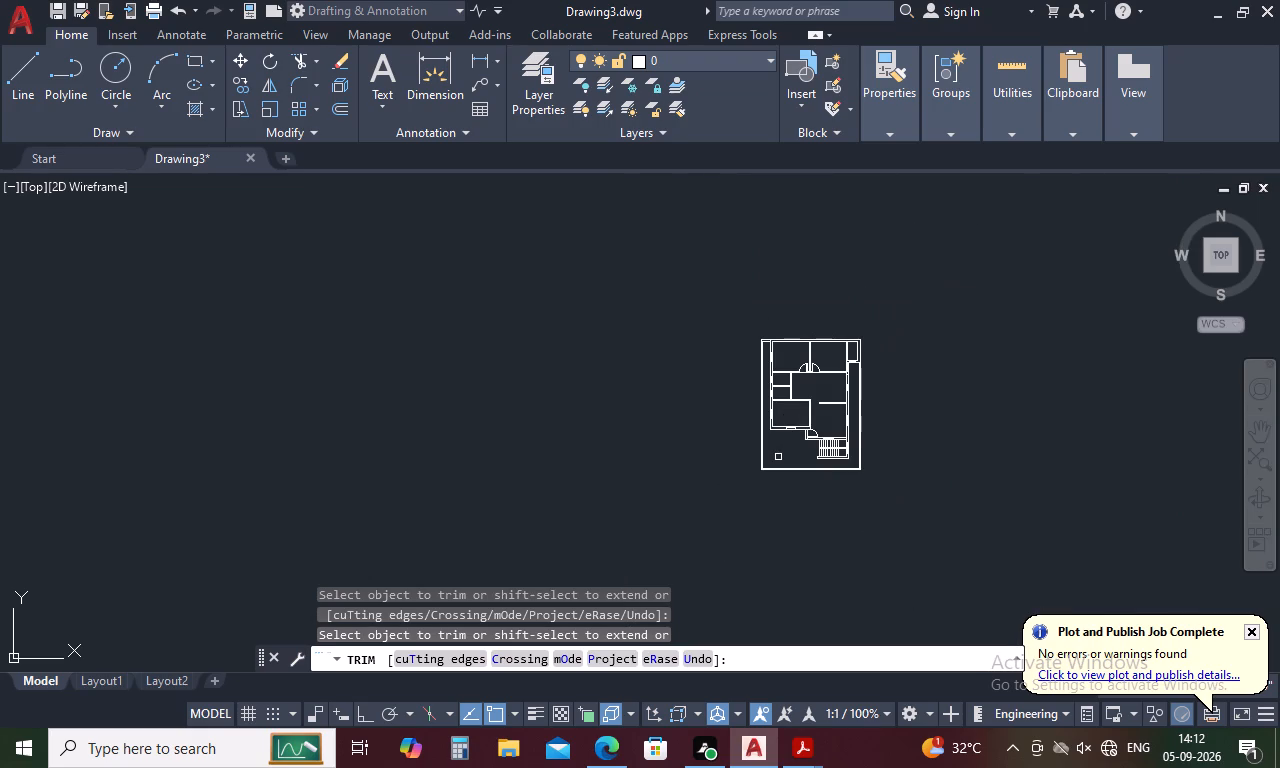
{"action": "key", "text": "Escape"}
Copy the entrance door's leaf and swing arc from its hinge endpoint to the west end of the opening line on the southwest room's east wall.
{"action": "scroll", "coordinate": [798, 431], "scroll_direction": "up", "scroll_amount": 4}
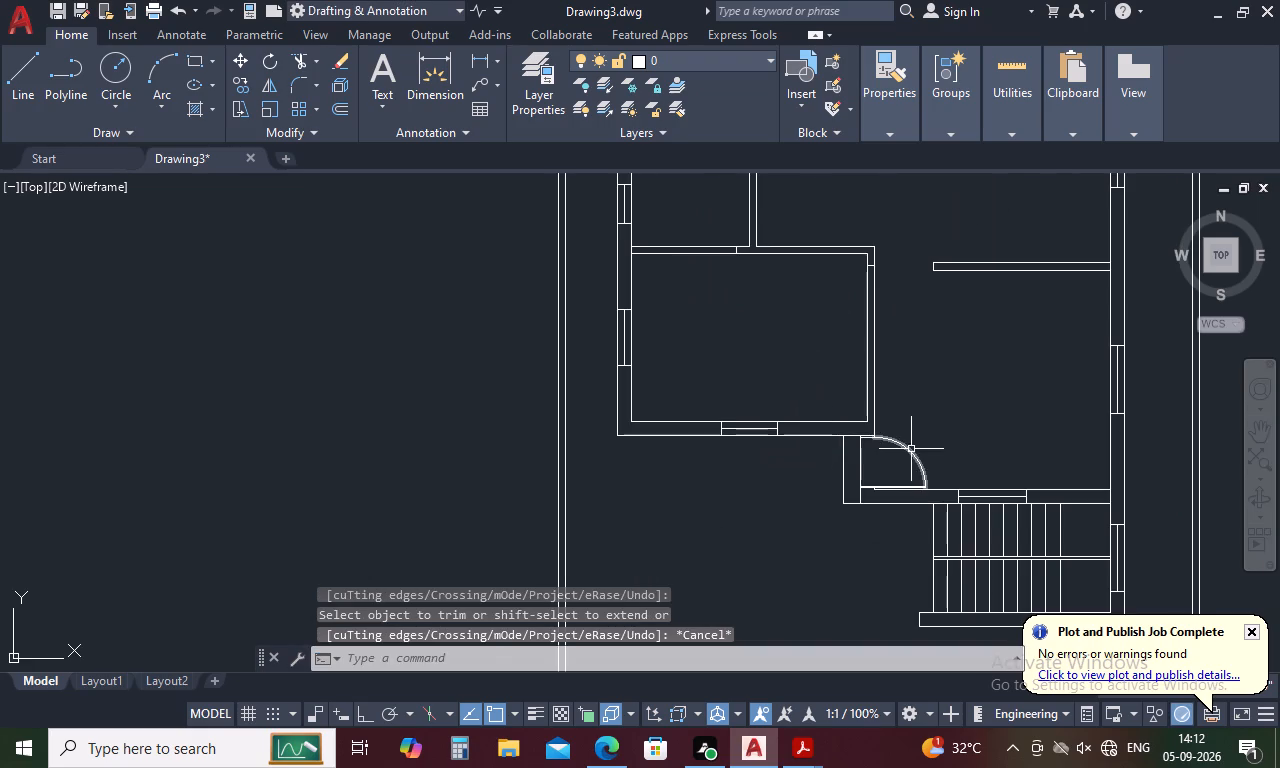
{"action": "scroll", "coordinate": [898, 454], "scroll_direction": "up", "scroll_amount": 5}
{"action": "scroll", "coordinate": [913, 412], "scroll_direction": "down", "scroll_amount": 2}
{"action": "left_click_drag", "start_coordinate": [940, 352], "coordinate": [878, 445]}
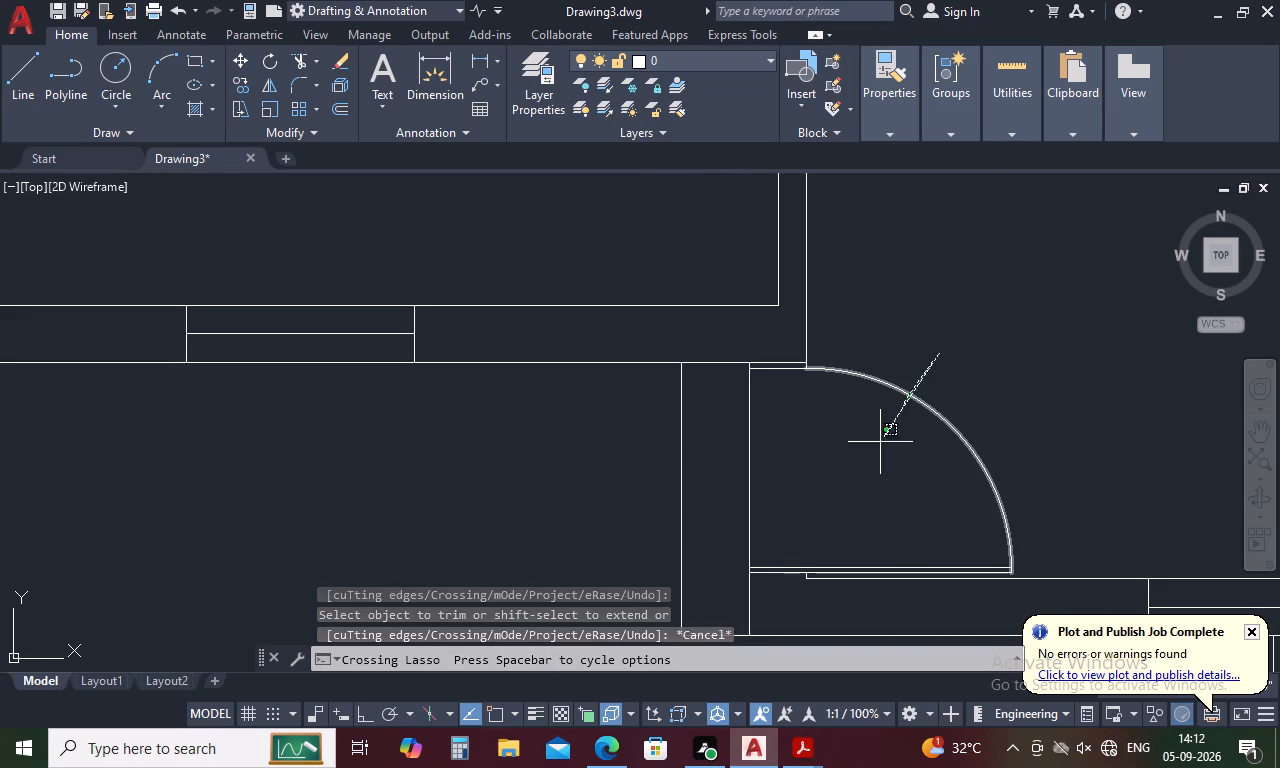
{"action": "left_click_drag", "start_coordinate": [878, 445], "coordinate": [789, 569]}
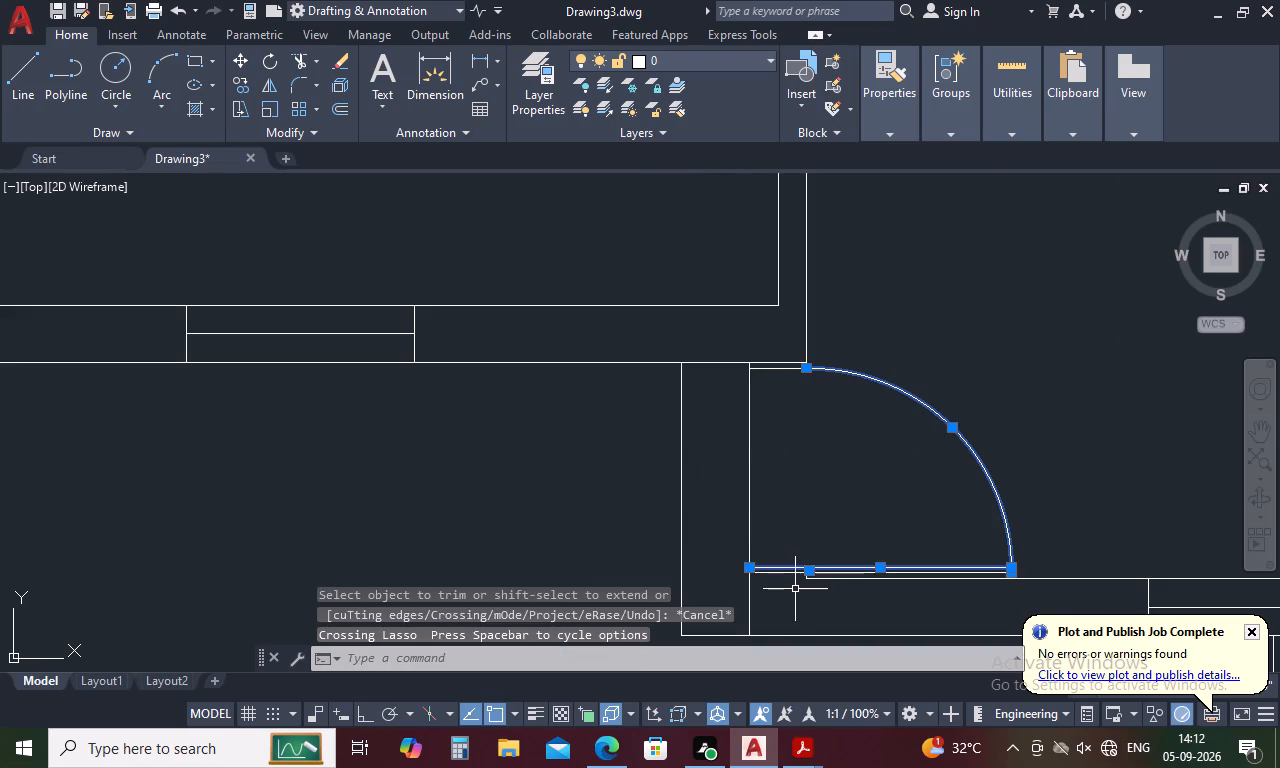
{"action": "scroll", "coordinate": [793, 589], "scroll_direction": "up", "scroll_amount": 2}
{"action": "left_click", "coordinate": [843, 551]}
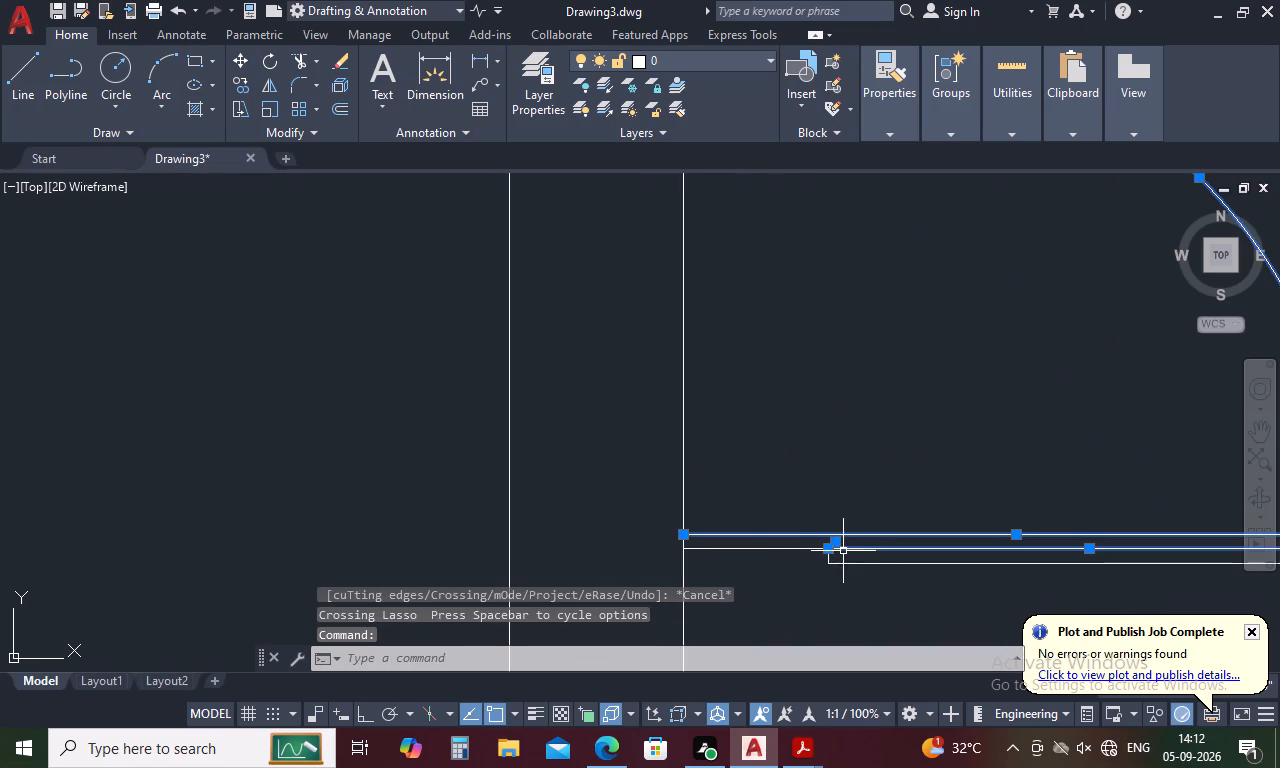
{"action": "right_click", "coordinate": [738, 551]}
{"action": "left_click", "coordinate": [793, 255]}
{"action": "scroll", "coordinate": [773, 354], "scroll_direction": "down", "scroll_amount": 1}
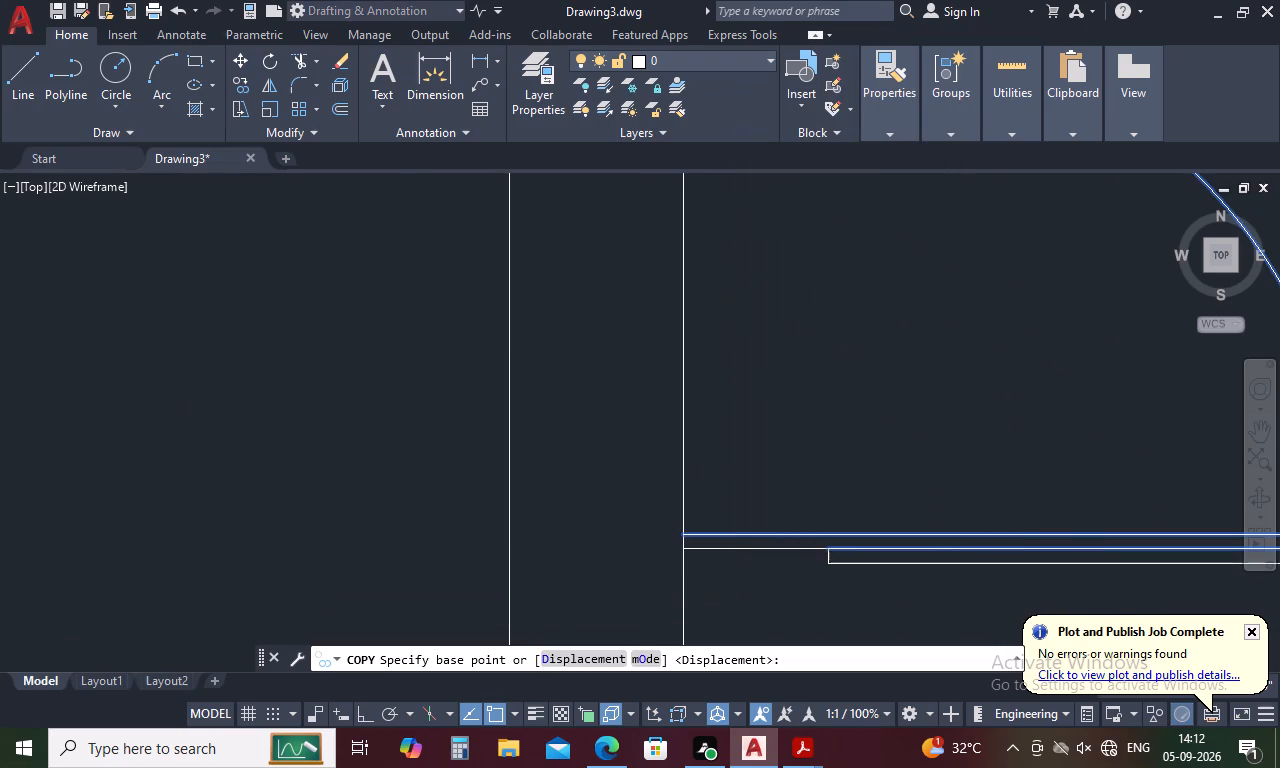
{"action": "scroll", "coordinate": [773, 354], "scroll_direction": "down", "scroll_amount": 2}
{"action": "scroll", "coordinate": [749, 421], "scroll_direction": "up", "scroll_amount": 4}
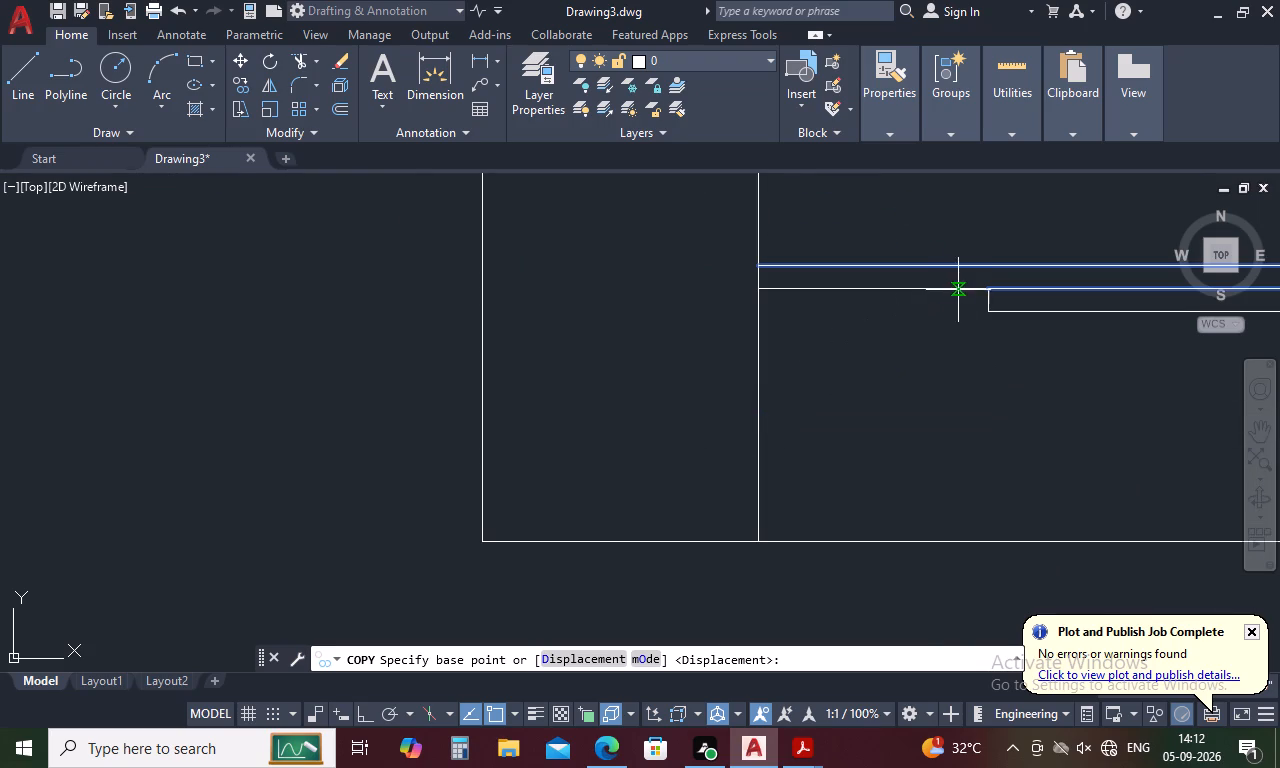
{"action": "left_click", "coordinate": [988, 287]}
{"action": "scroll", "coordinate": [862, 428], "scroll_direction": "down", "scroll_amount": 6}
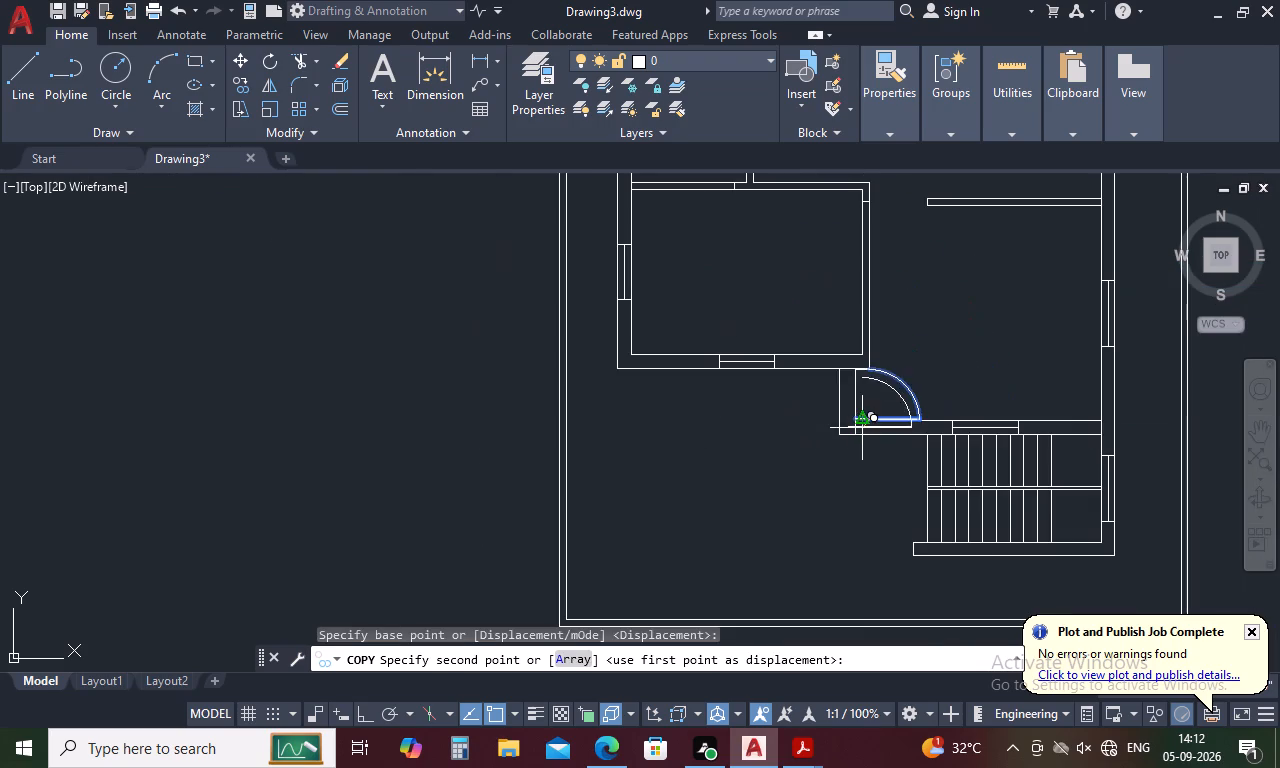
{"action": "scroll", "coordinate": [699, 265], "scroll_direction": "down", "scroll_amount": 2}
{"action": "scroll", "coordinate": [714, 216], "scroll_direction": "up", "scroll_amount": 4}
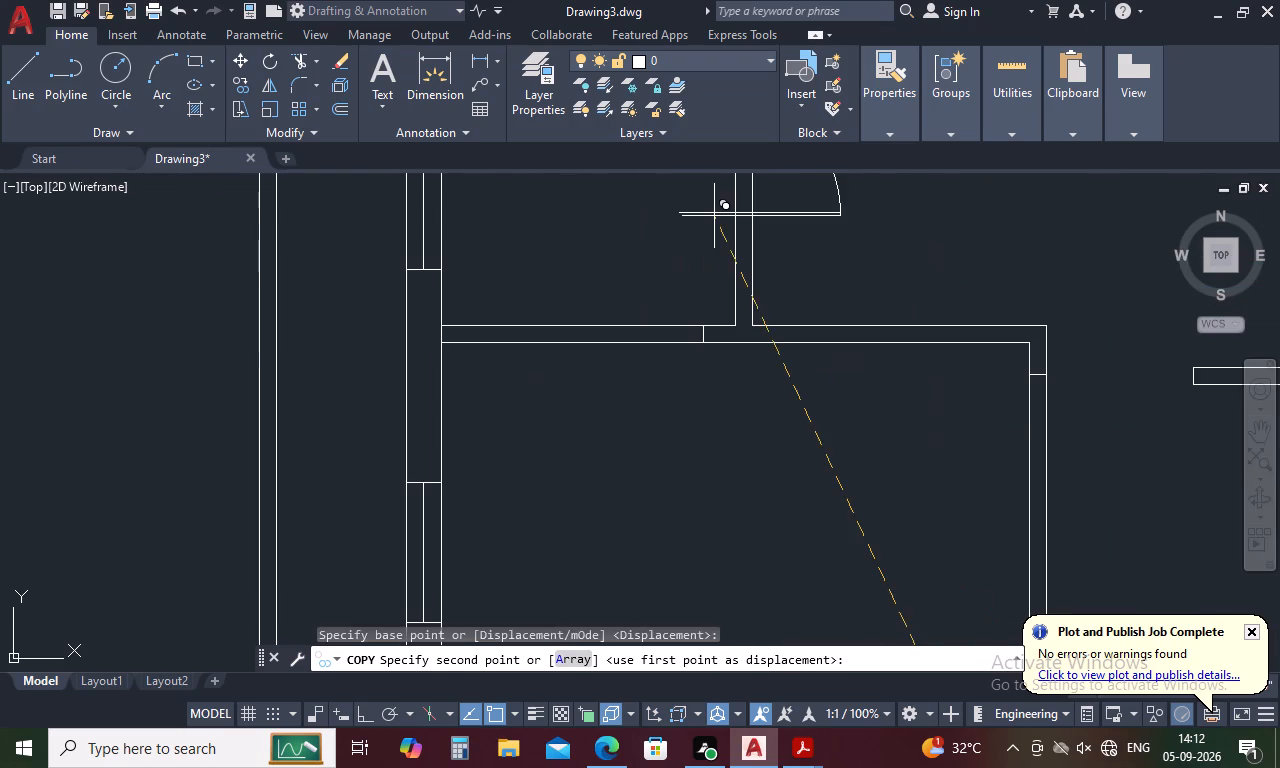
{"action": "scroll", "coordinate": [711, 250], "scroll_direction": "down", "scroll_amount": 2}
{"action": "scroll", "coordinate": [832, 298], "scroll_direction": "up", "scroll_amount": 4}
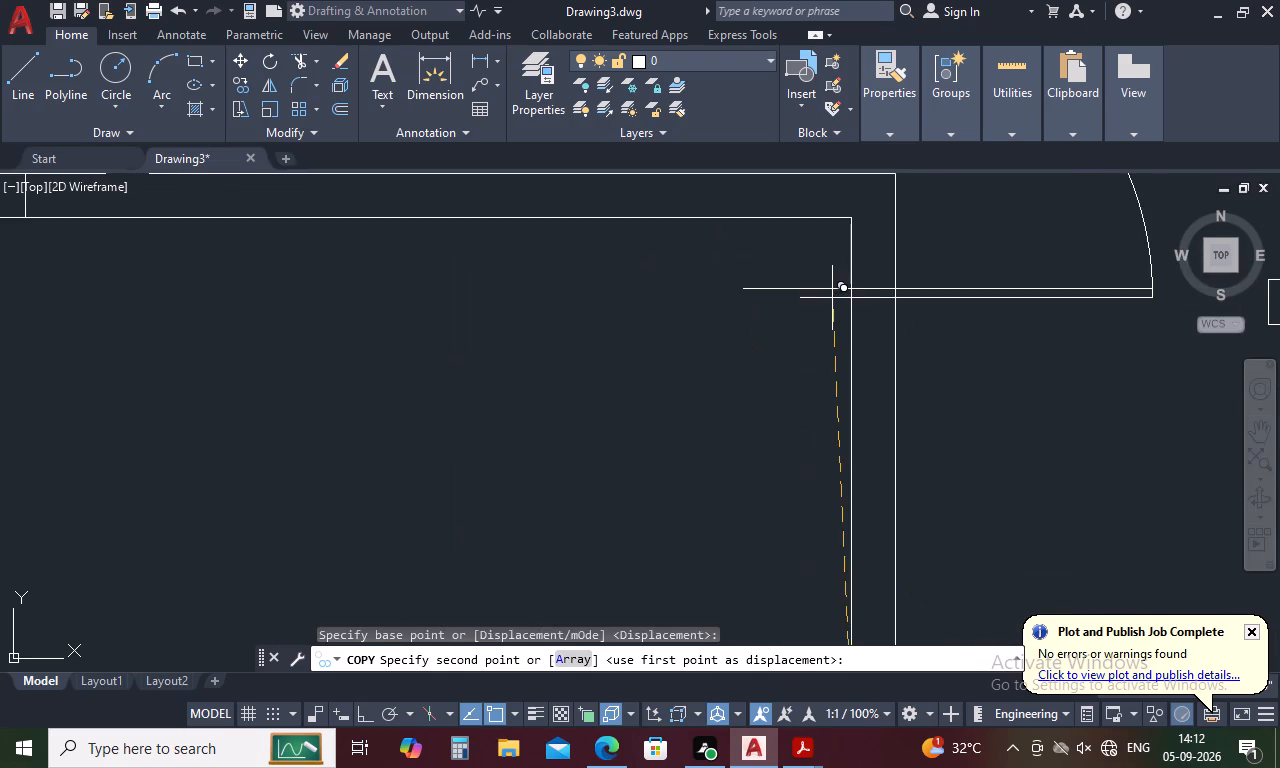
{"action": "scroll", "coordinate": [832, 298], "scroll_direction": "up", "scroll_amount": 4}
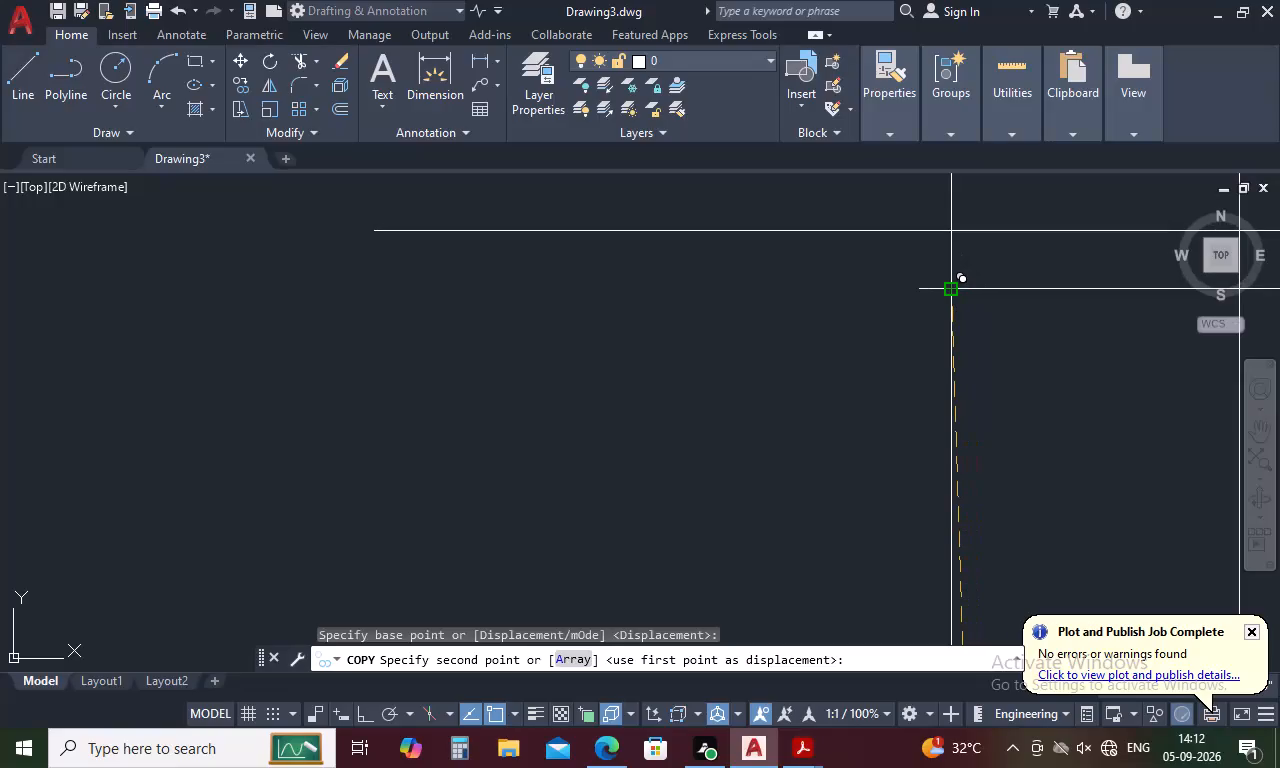
{"action": "scroll", "coordinate": [951, 290], "scroll_direction": "down", "scroll_amount": 5}
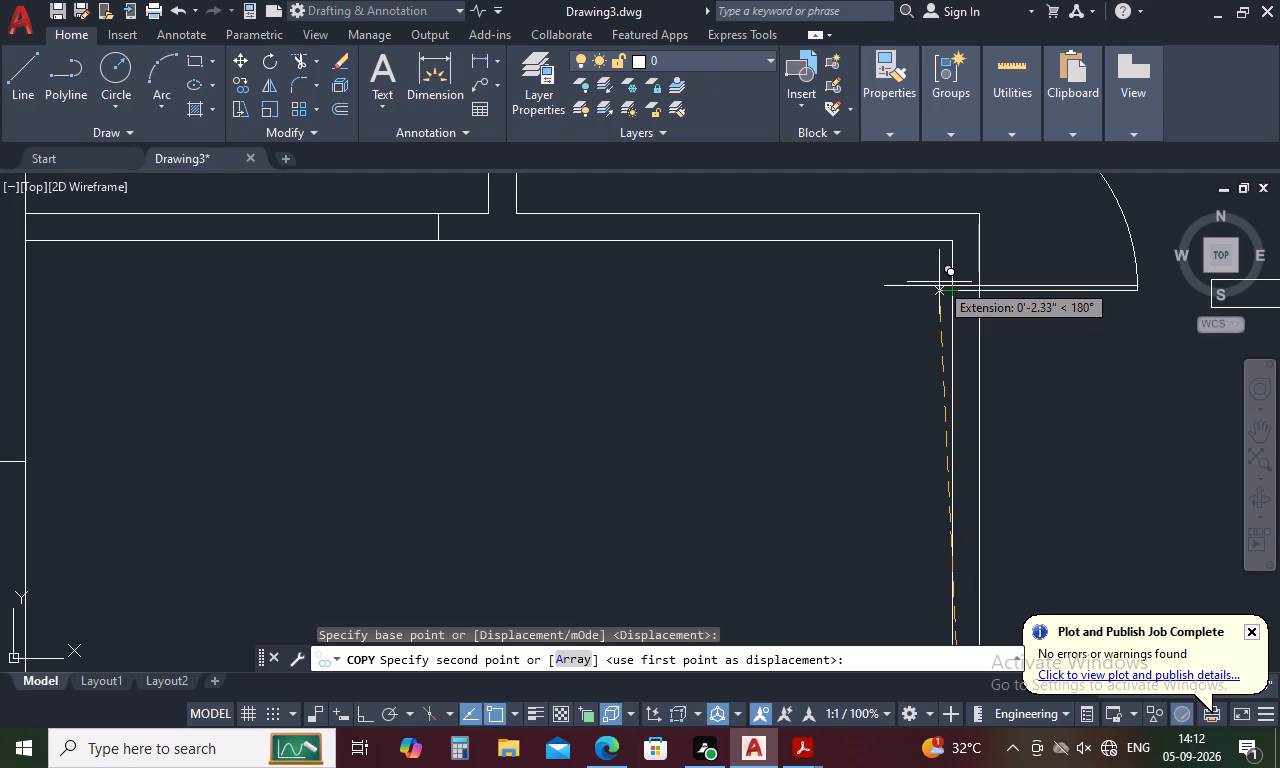
{"action": "scroll", "coordinate": [939, 281], "scroll_direction": "up", "scroll_amount": 1}
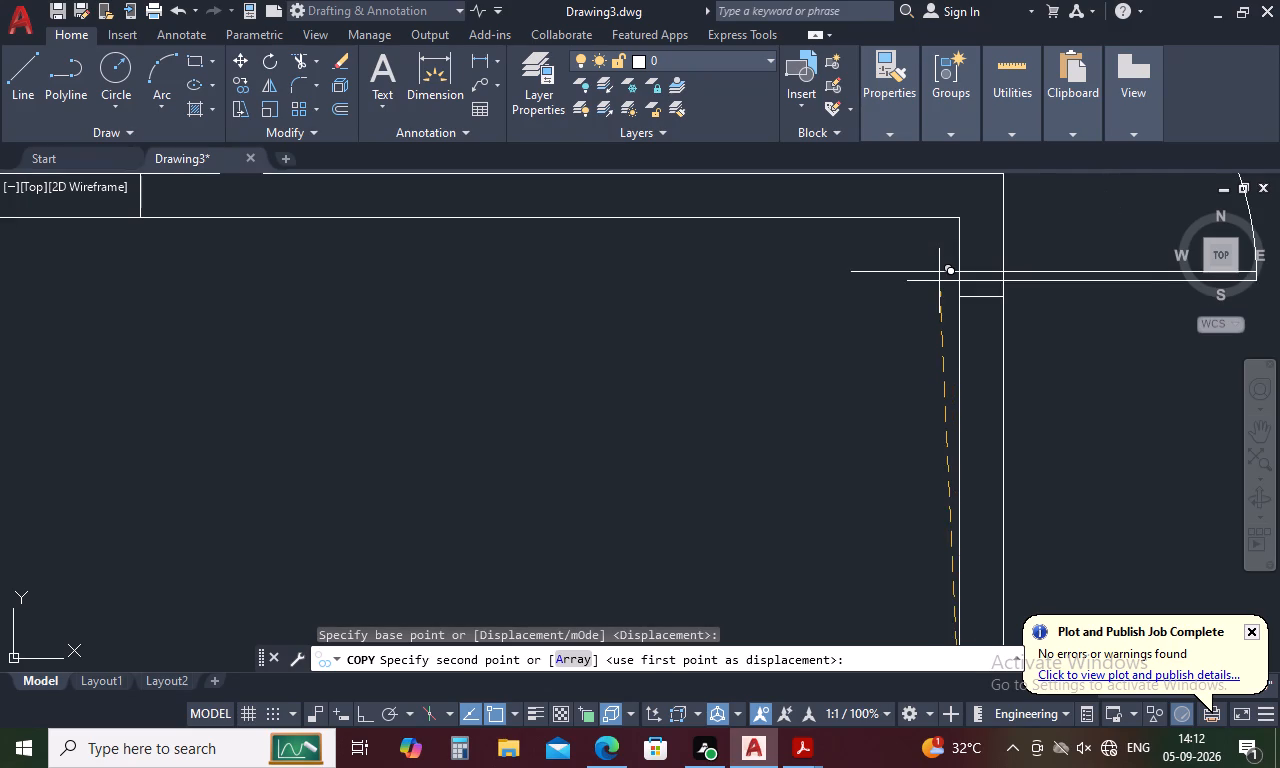
{"action": "left_click", "coordinate": [956, 291]}
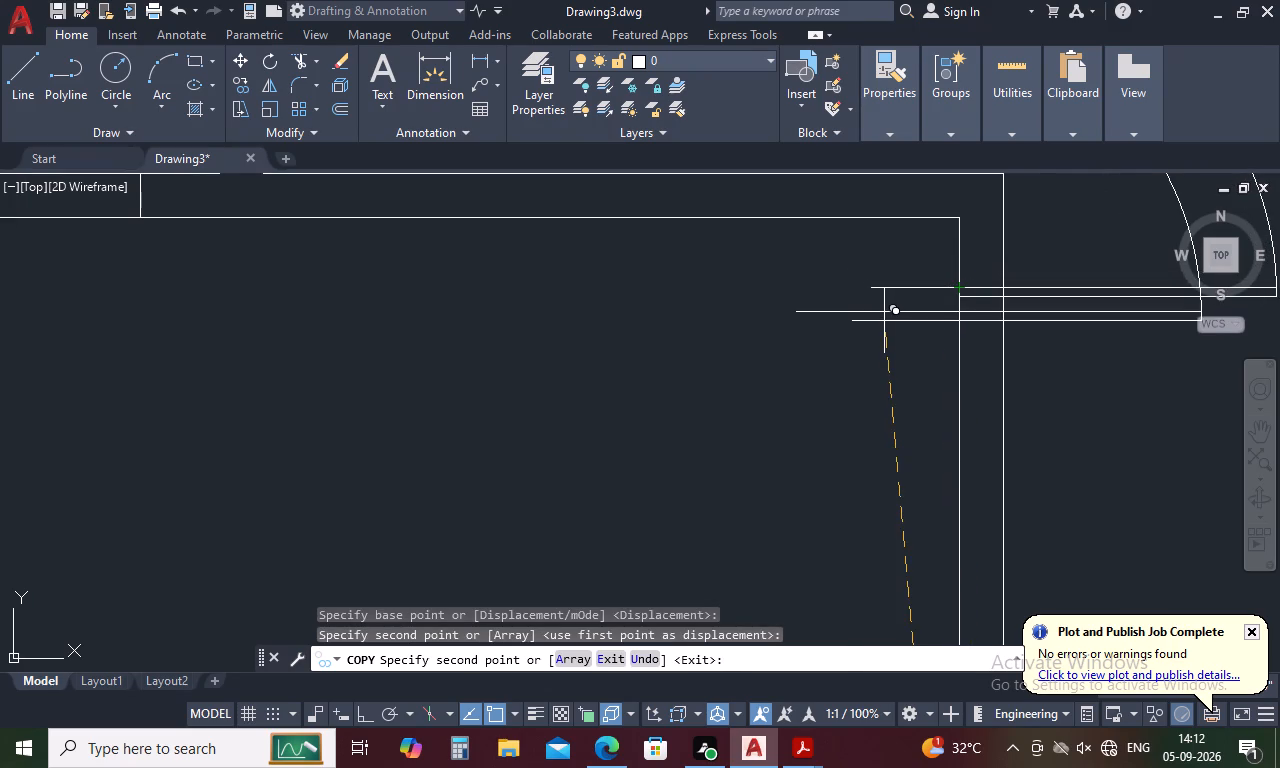
{"action": "key", "text": "Escape"}
Rotate the door copied at the southwest room's east wall about its hinge endpoint so the leaf points due west into the room.
{"action": "scroll", "coordinate": [884, 321], "scroll_direction": "down", "scroll_amount": 2}
{"action": "left_click_drag", "start_coordinate": [1054, 235], "coordinate": [1006, 335]}
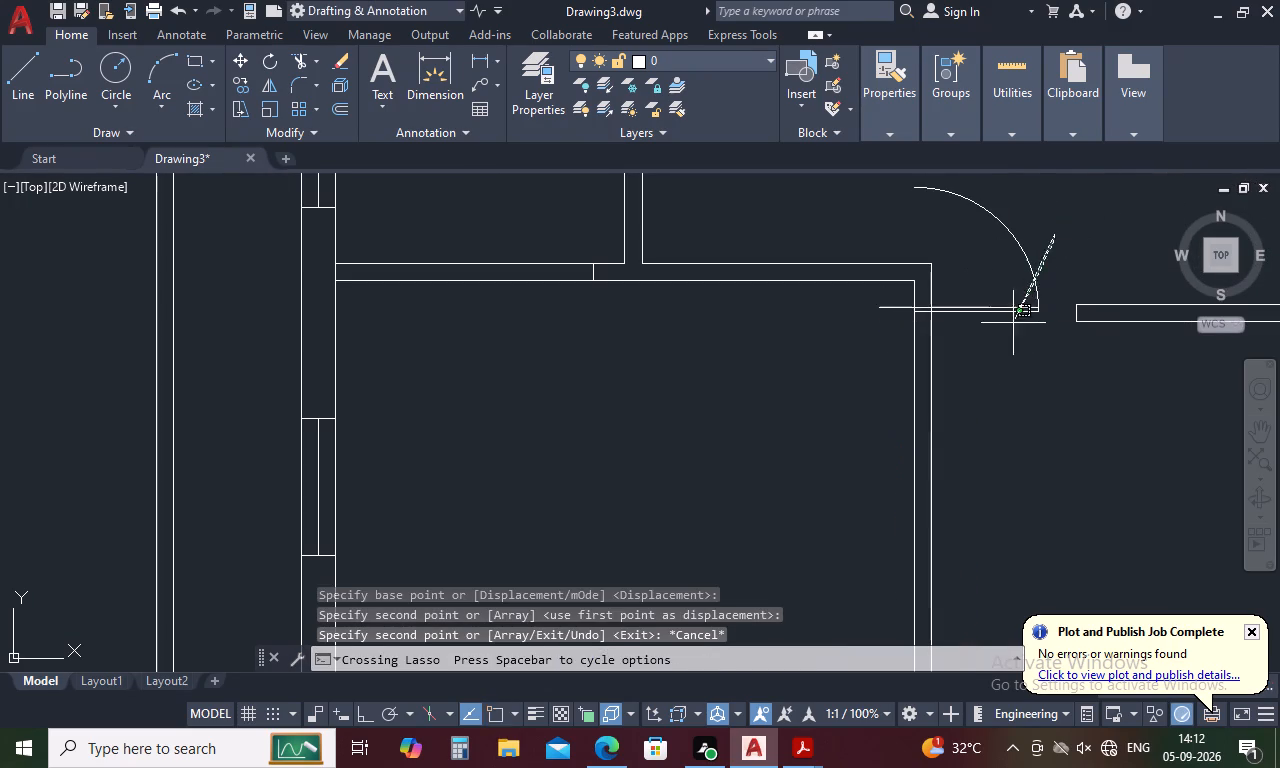
{"action": "left_click_drag", "start_coordinate": [1006, 335], "coordinate": [995, 356]}
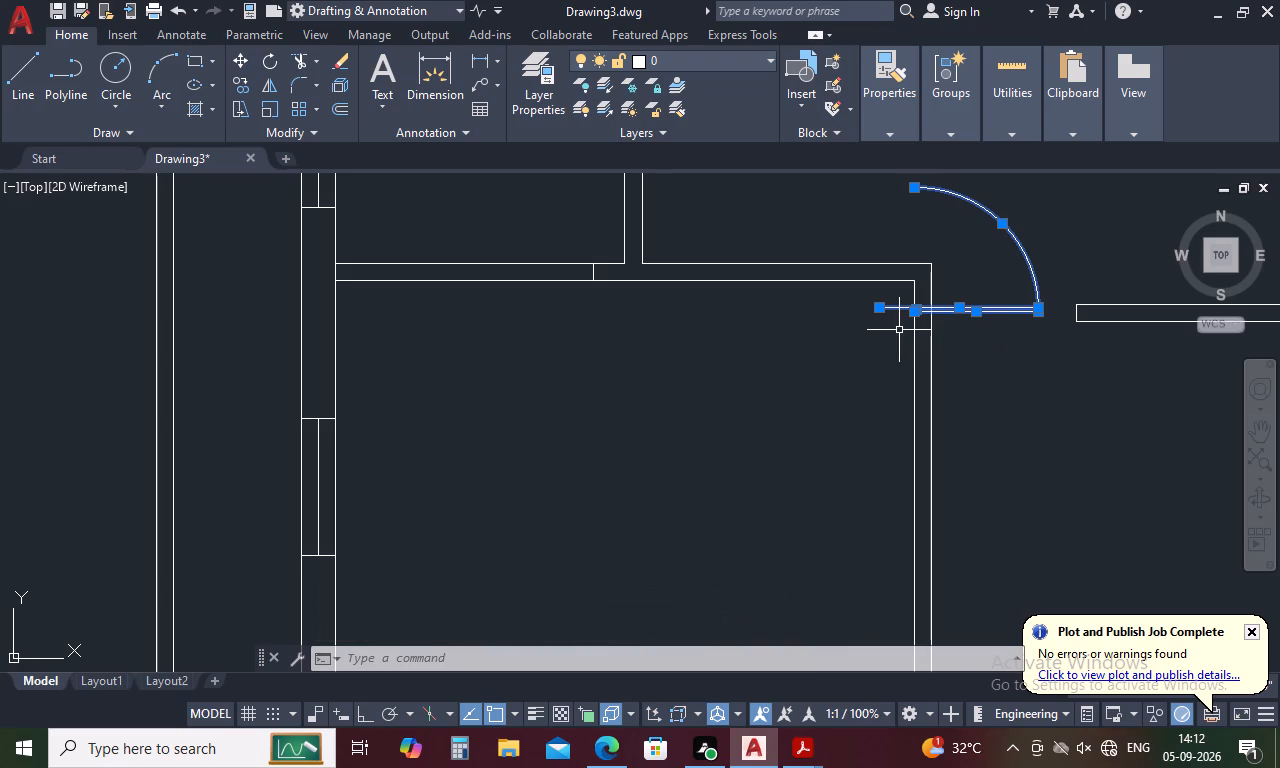
{"action": "right_click", "coordinate": [877, 336]}
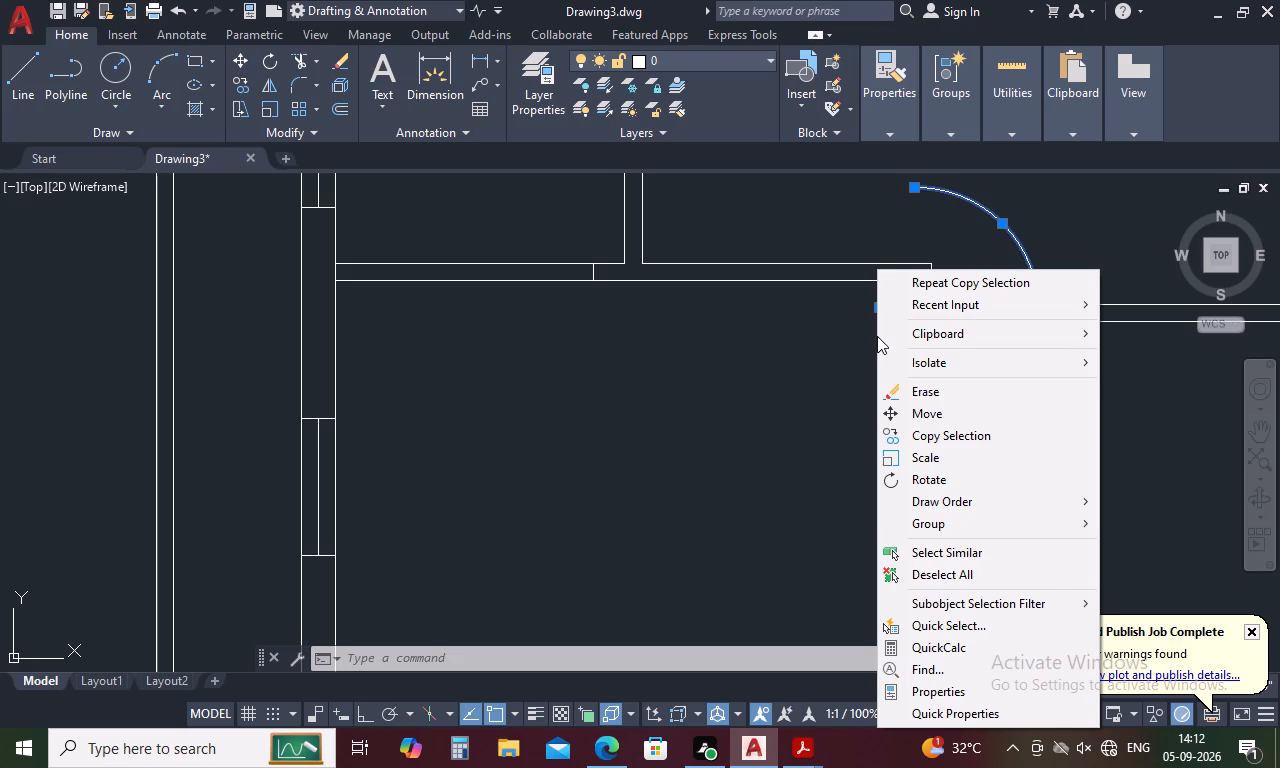
{"action": "left_click", "coordinate": [955, 475]}
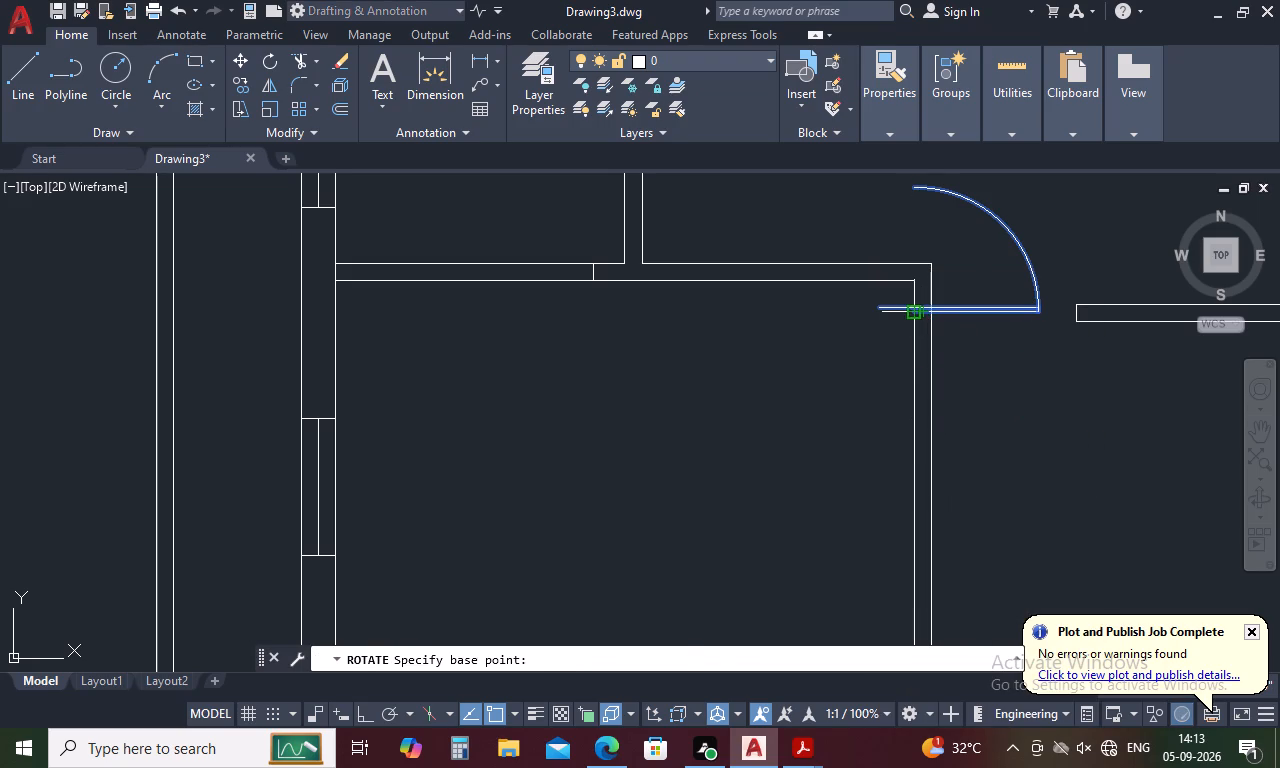
{"action": "left_click", "coordinate": [912, 315]}
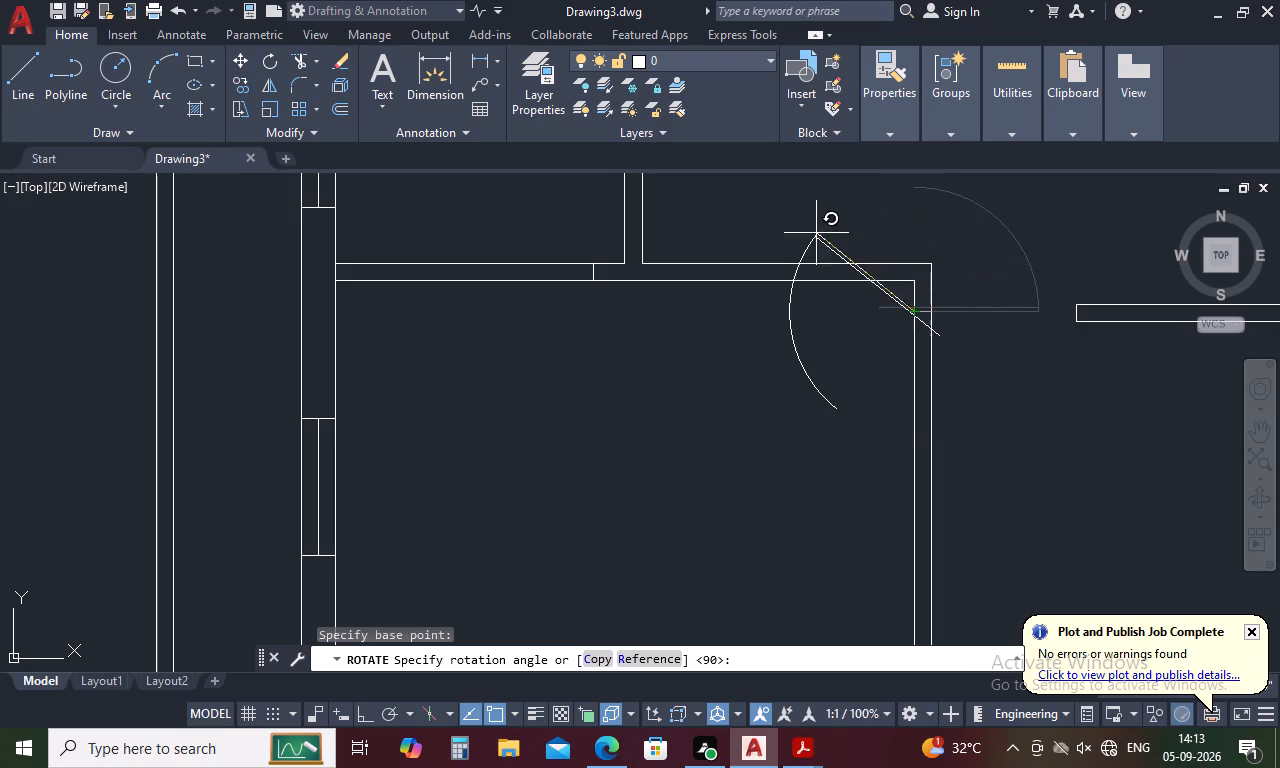
{"action": "left_click", "coordinate": [777, 317]}
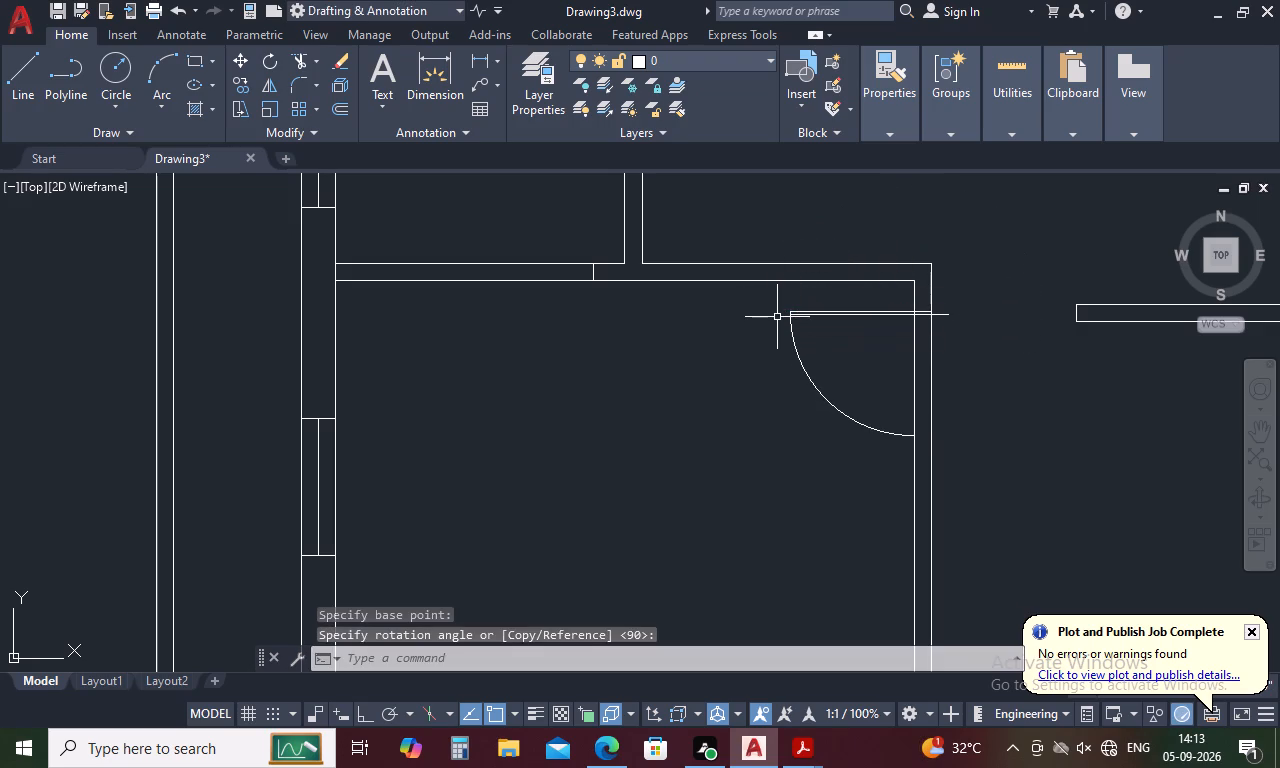
{"action": "key", "text": "Escape"}
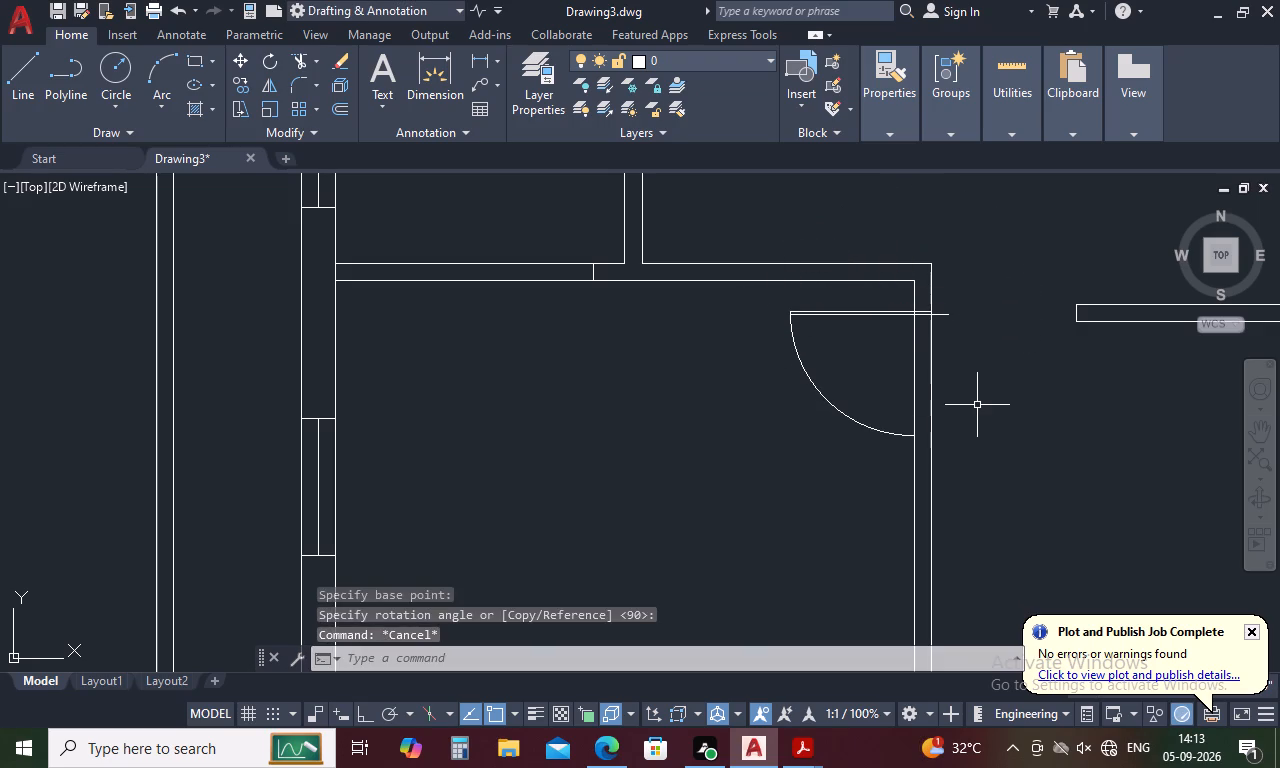
Draw a jamb line across the southwest room's east wall from the lower end of the door's swing arc.
{"action": "type", "text": "l"}
{"action": "key", "text": "space"}
{"action": "left_click", "coordinate": [916, 439]}
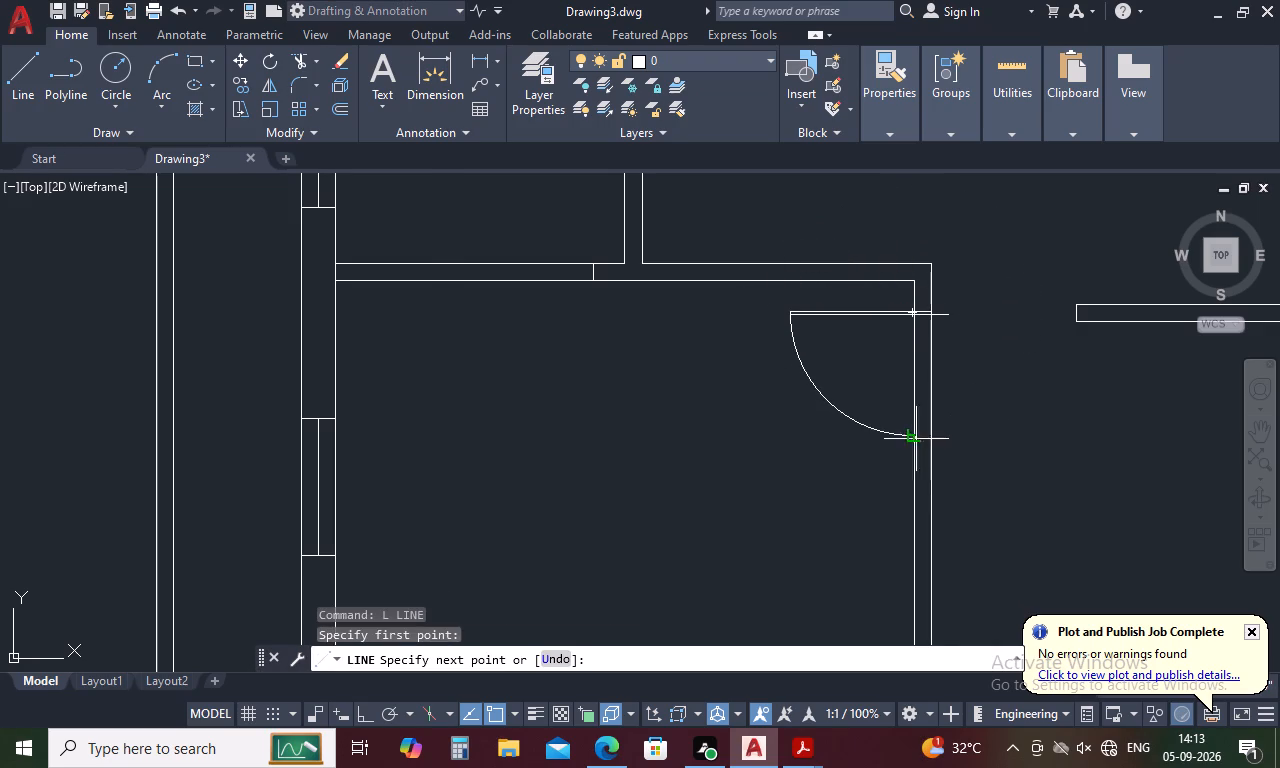
{"action": "left_click", "coordinate": [928, 438]}
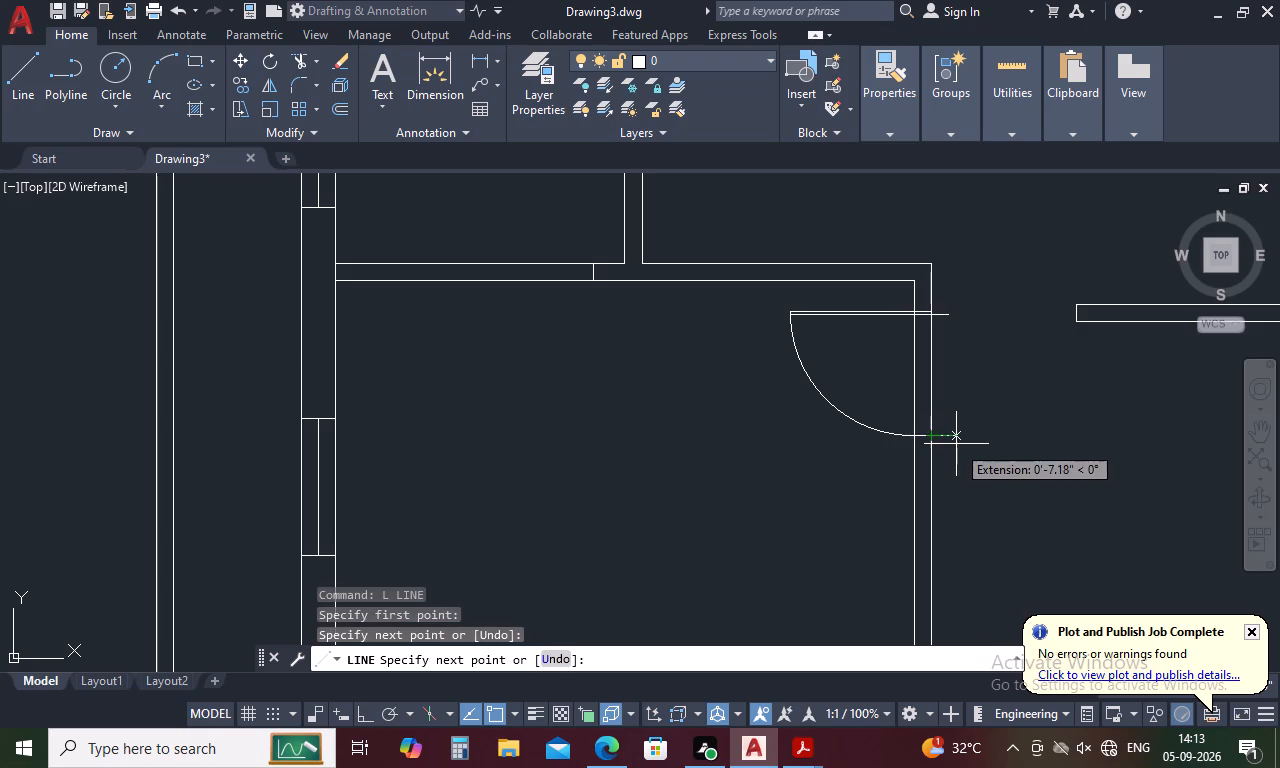
{"action": "key", "text": "Escape"}
Trim the leaf line projecting east of the southwest room's east wall and the wall's inner line across the door opening.
{"action": "key", "text": "t"}
{"action": "type", "text": "r"}
{"action": "key", "text": "space"}
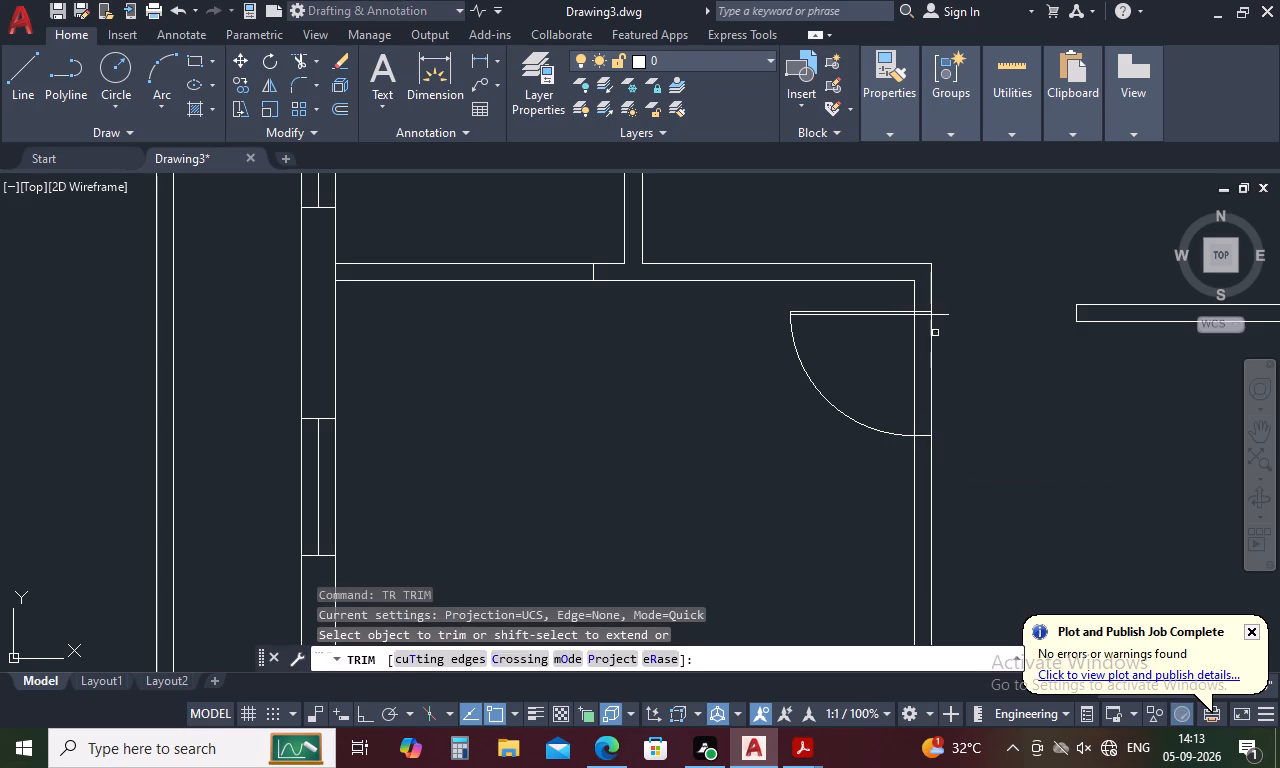
{"action": "left_click", "coordinate": [941, 317]}
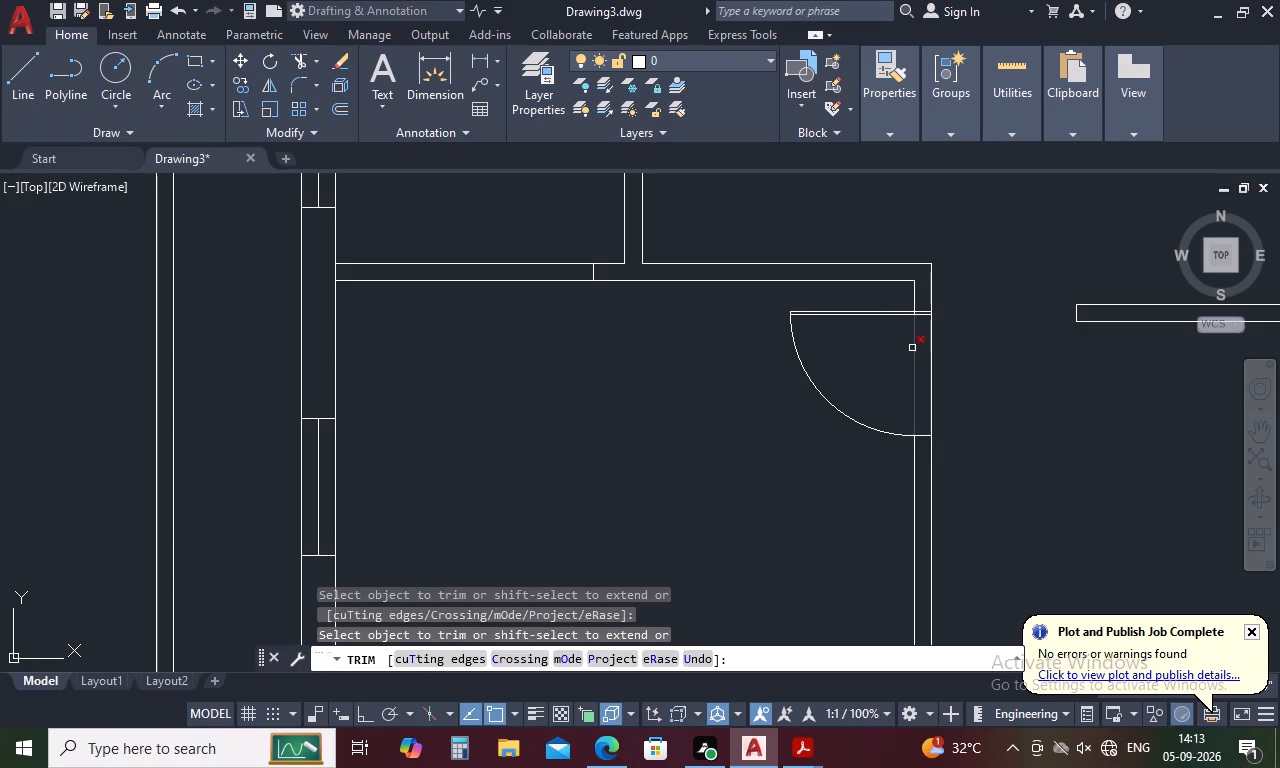
{"action": "left_click", "coordinate": [913, 346]}
{"action": "scroll", "coordinate": [916, 315], "scroll_direction": "up", "scroll_amount": 3}
{"action": "left_click", "coordinate": [906, 305]}
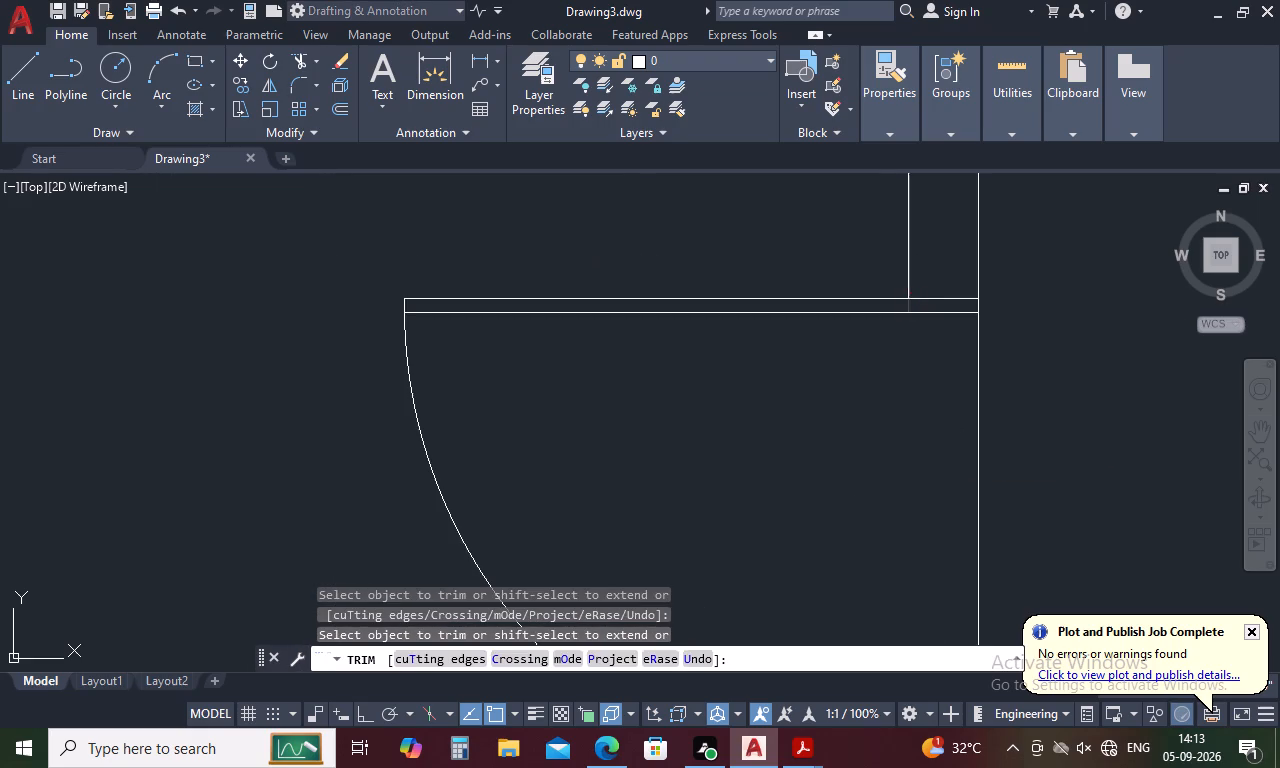
{"action": "scroll", "coordinate": [898, 314], "scroll_direction": "down", "scroll_amount": 4}
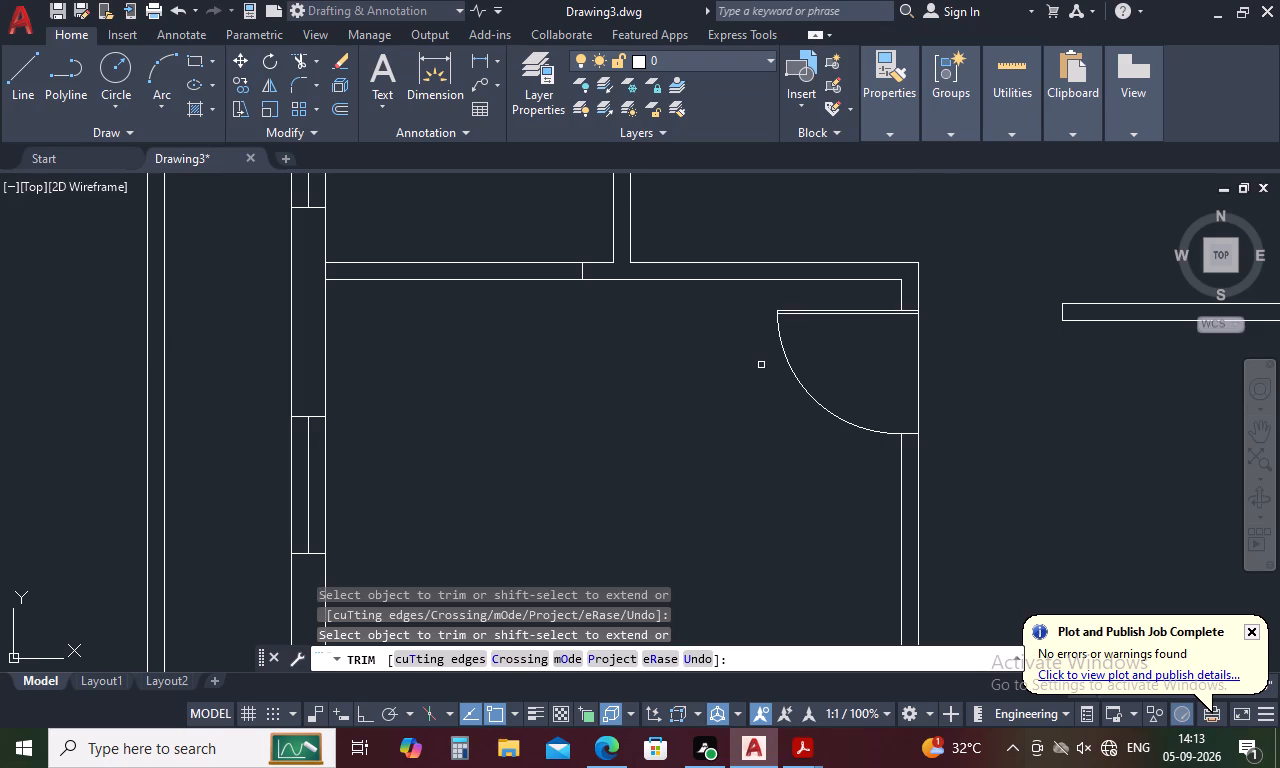
{"action": "key", "text": "Escape"}
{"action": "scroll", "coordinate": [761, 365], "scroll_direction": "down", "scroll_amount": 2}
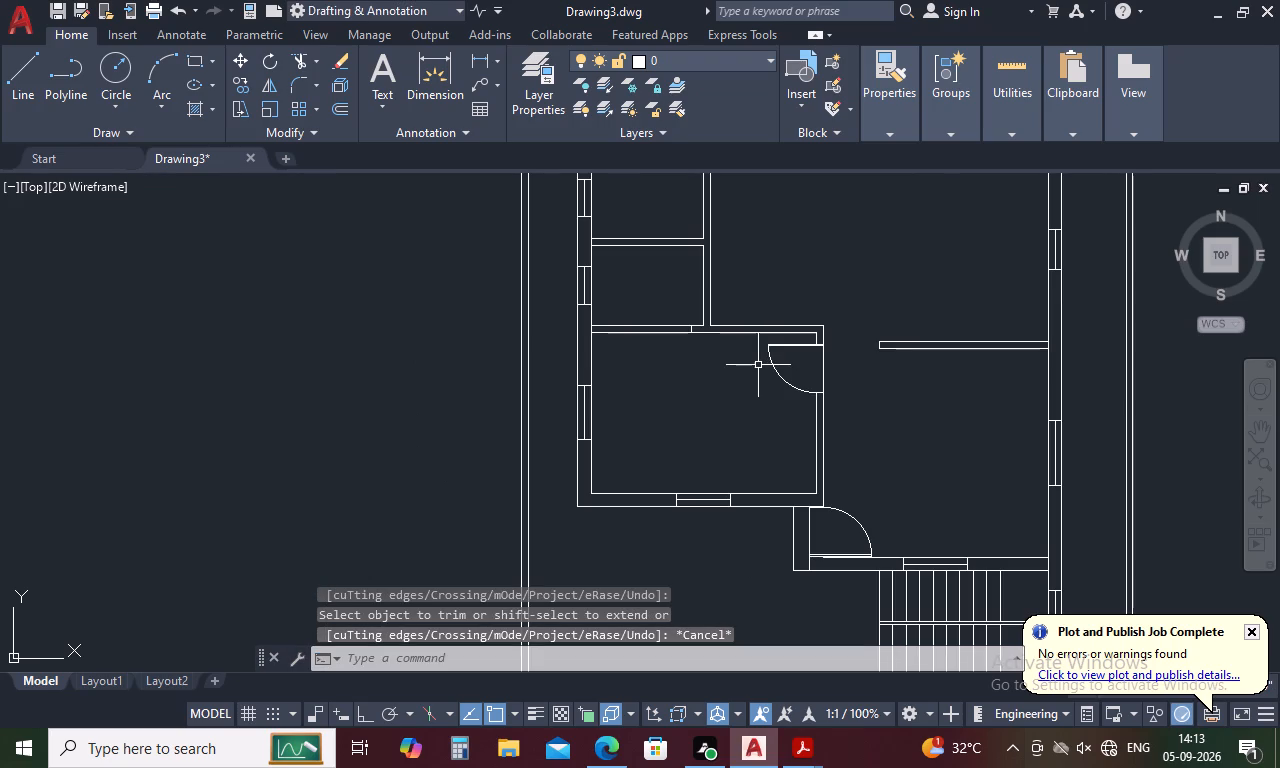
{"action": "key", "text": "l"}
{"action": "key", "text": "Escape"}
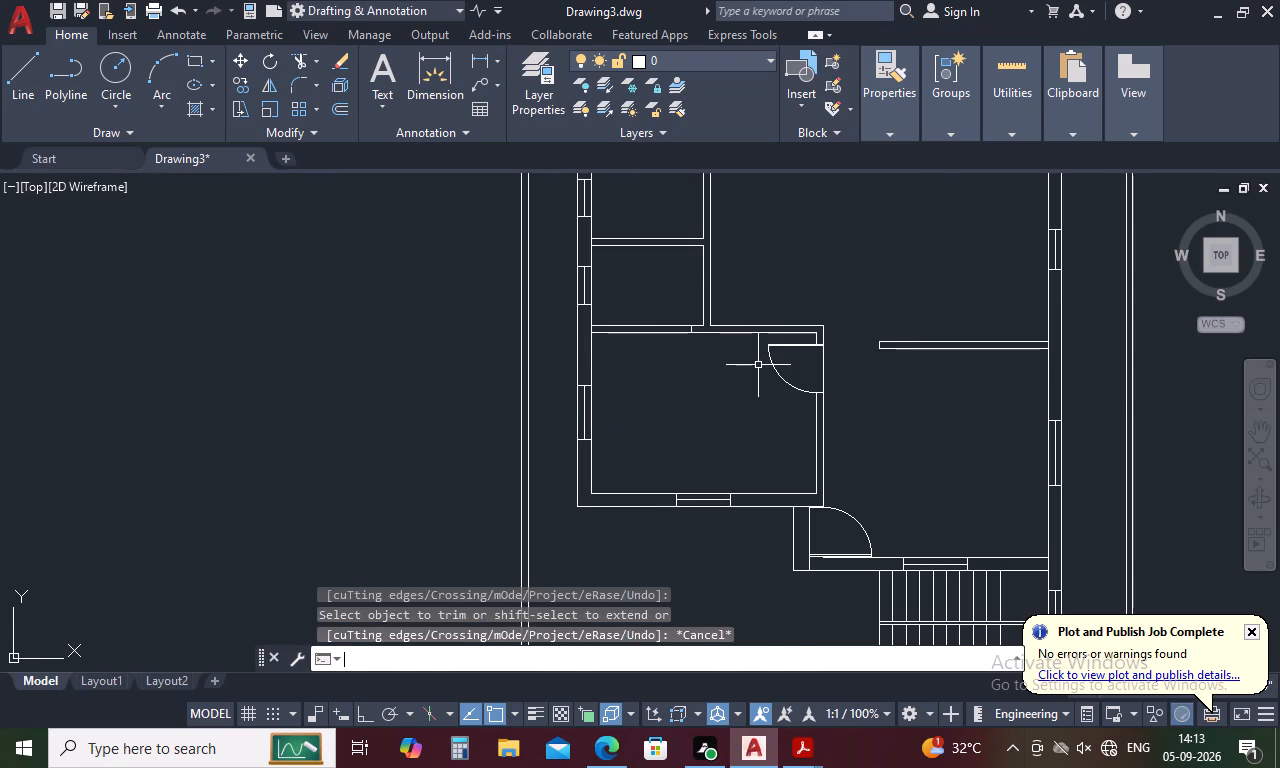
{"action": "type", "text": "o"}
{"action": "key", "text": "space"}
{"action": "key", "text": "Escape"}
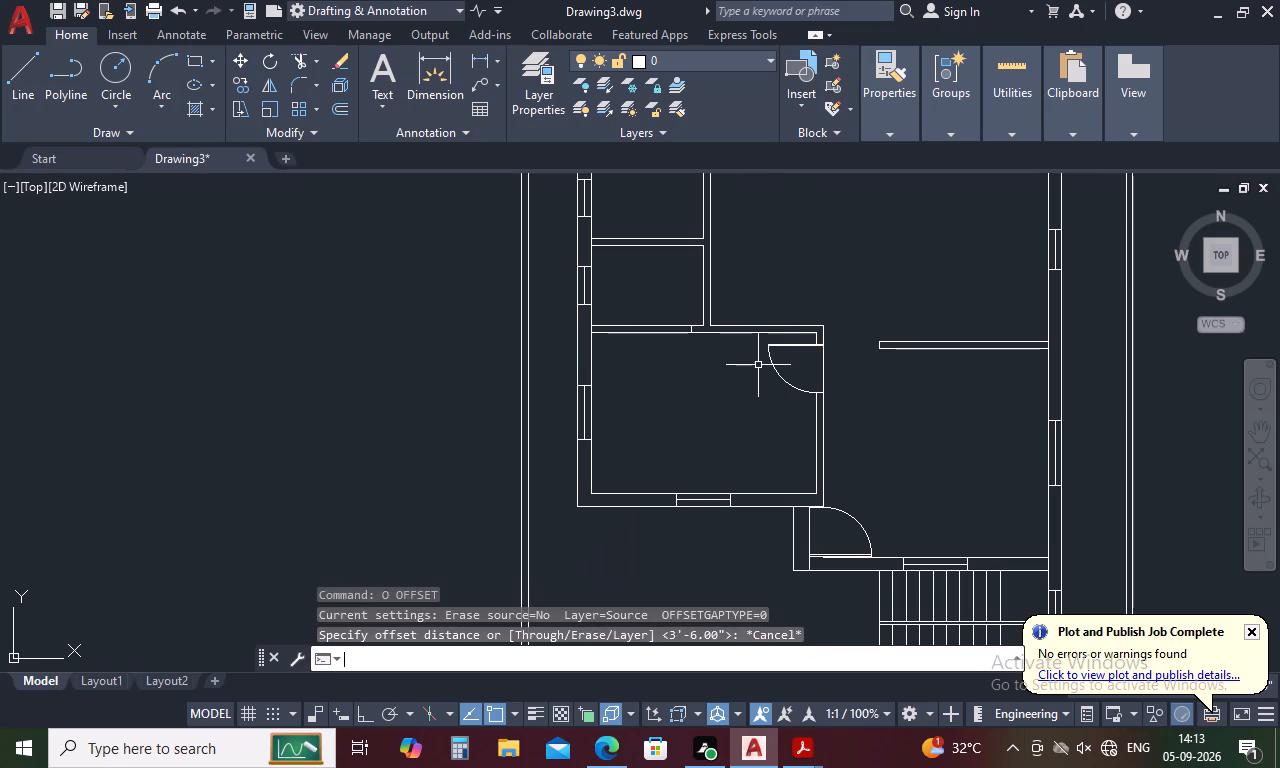
Draw a 2'6" door leaf line north from the top of the jamb line in the southwest room's north wall.
{"action": "type", "text": "l"}
{"action": "key", "text": "space"}
{"action": "scroll", "coordinate": [692, 316], "scroll_direction": "up", "scroll_amount": 2}
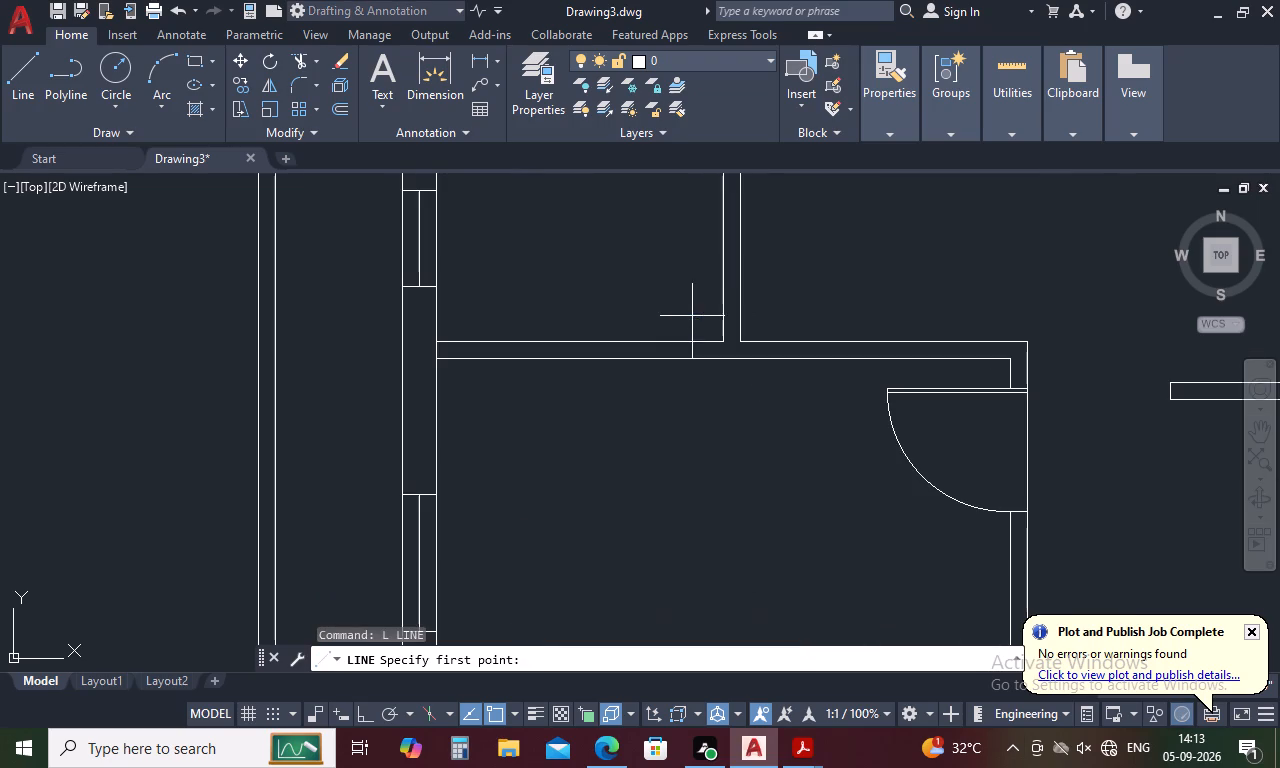
{"action": "left_click", "coordinate": [692, 341]}
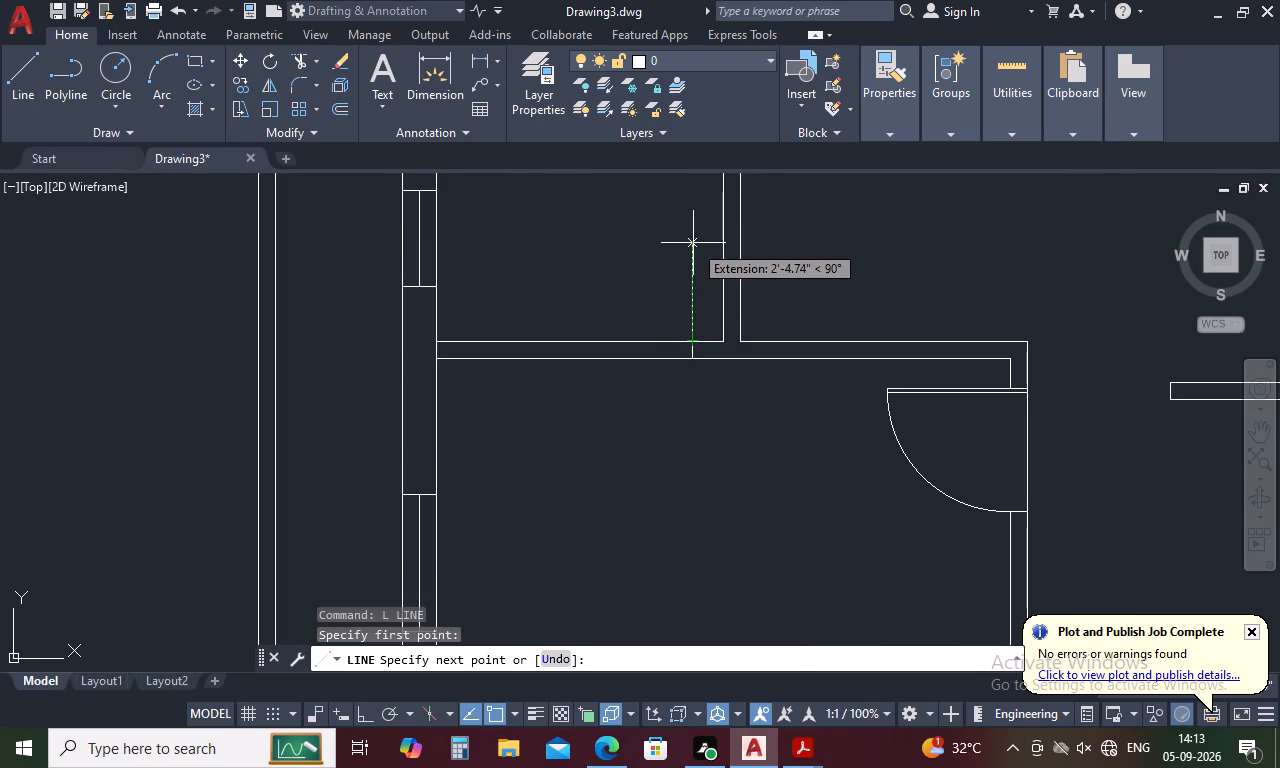
{"action": "key", "text": "2"}
{"action": "type", "text": "'6\""}
{"action": "key", "text": "Return"}
{"action": "key", "text": "Escape"}
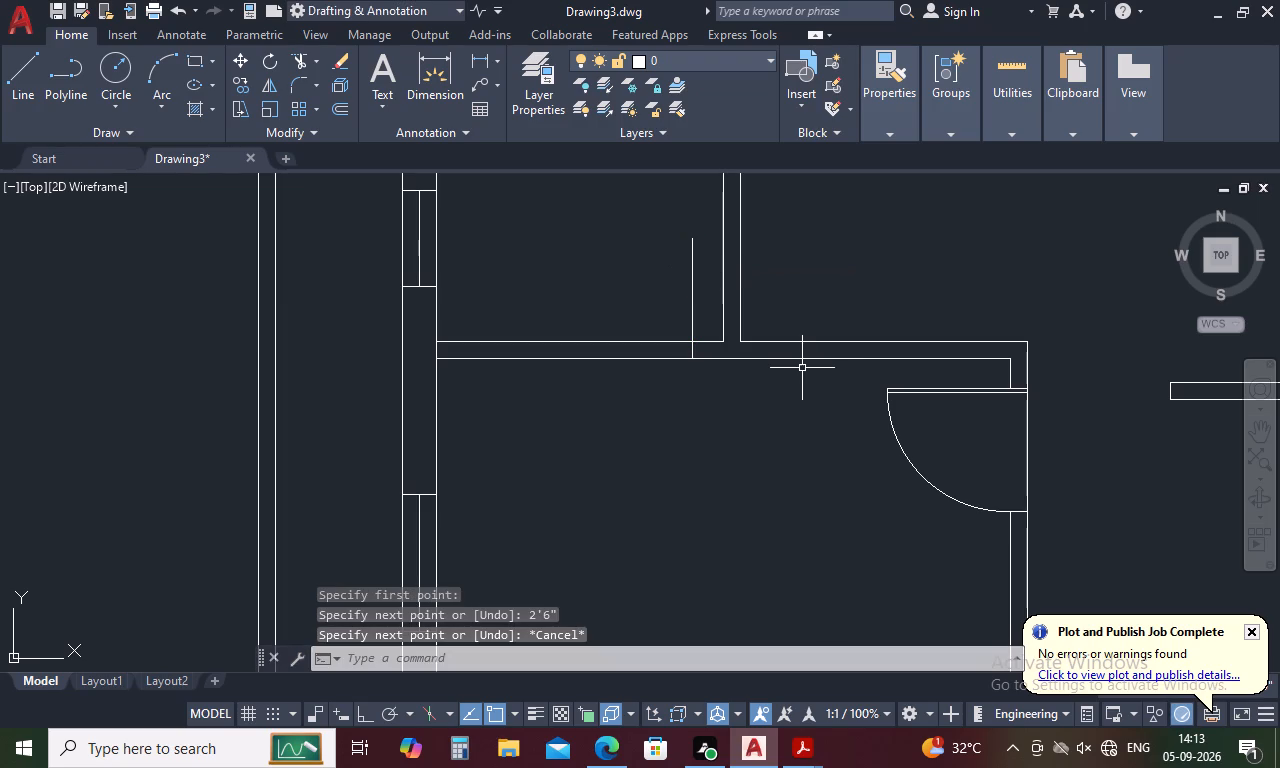
Offset the new door leaf line 1" to the west.
{"action": "type", "text": "o 1"}
{"action": "key", "text": "space"}
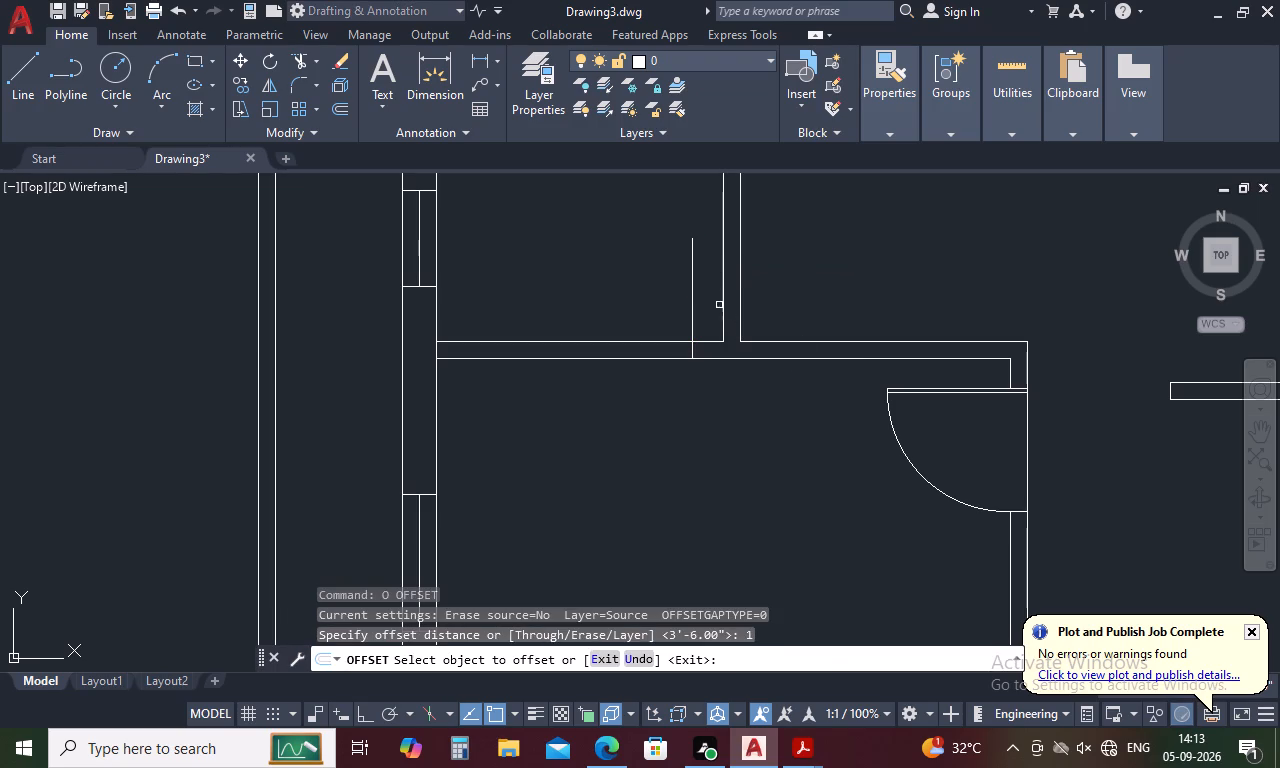
{"action": "left_click", "coordinate": [694, 275]}
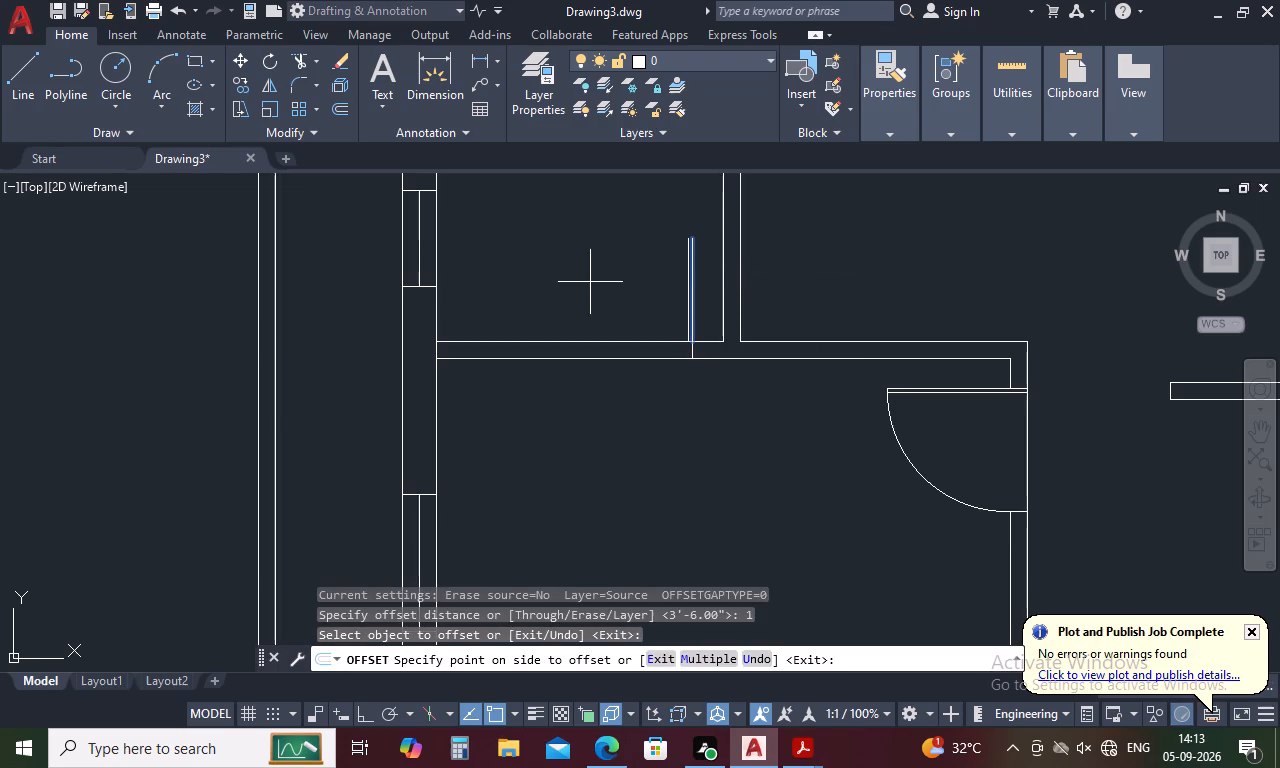
{"action": "left_click", "coordinate": [590, 282]}
{"action": "key", "text": "Escape"}
Offset the jamb line in the southwest room's north wall 2.5' to the west.
{"action": "key", "text": "o"}
{"action": "key", "text": "space"}
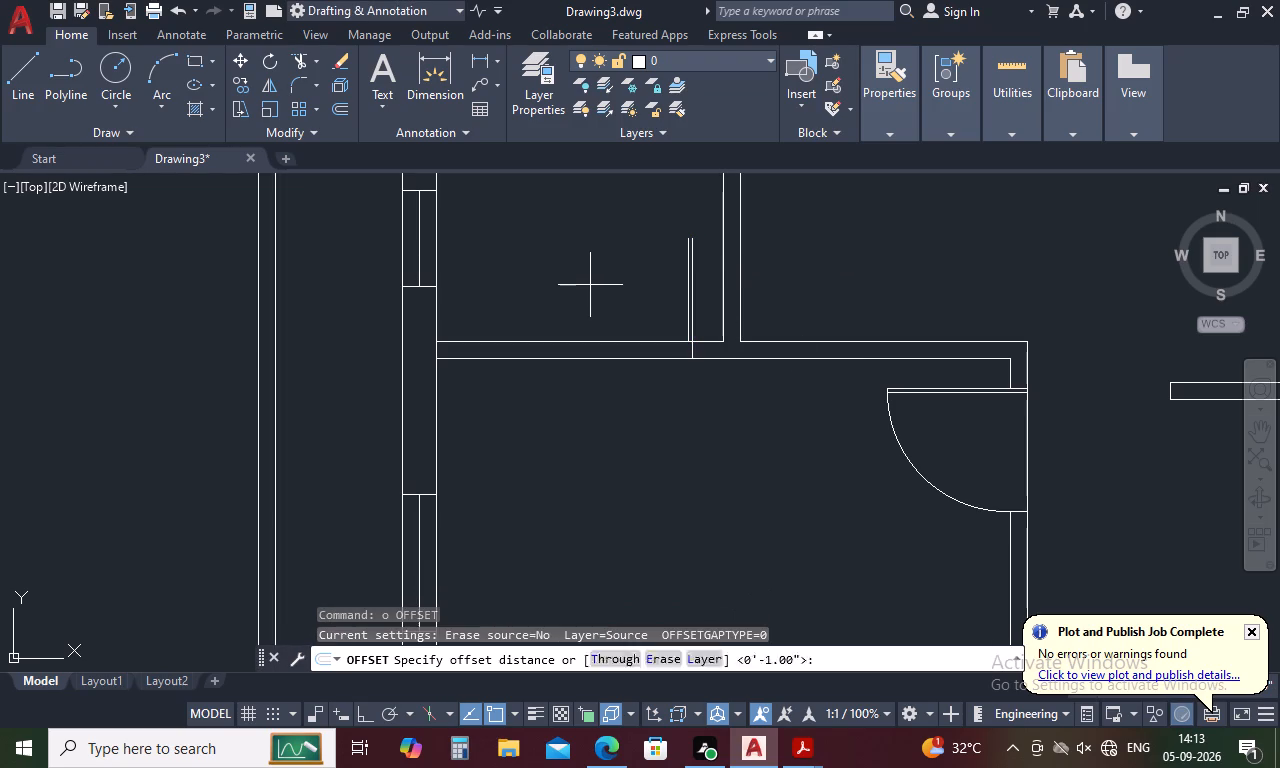
{"action": "type", "text": "2.5'"}
{"action": "key", "text": "space"}
{"action": "left_click", "coordinate": [694, 352]}
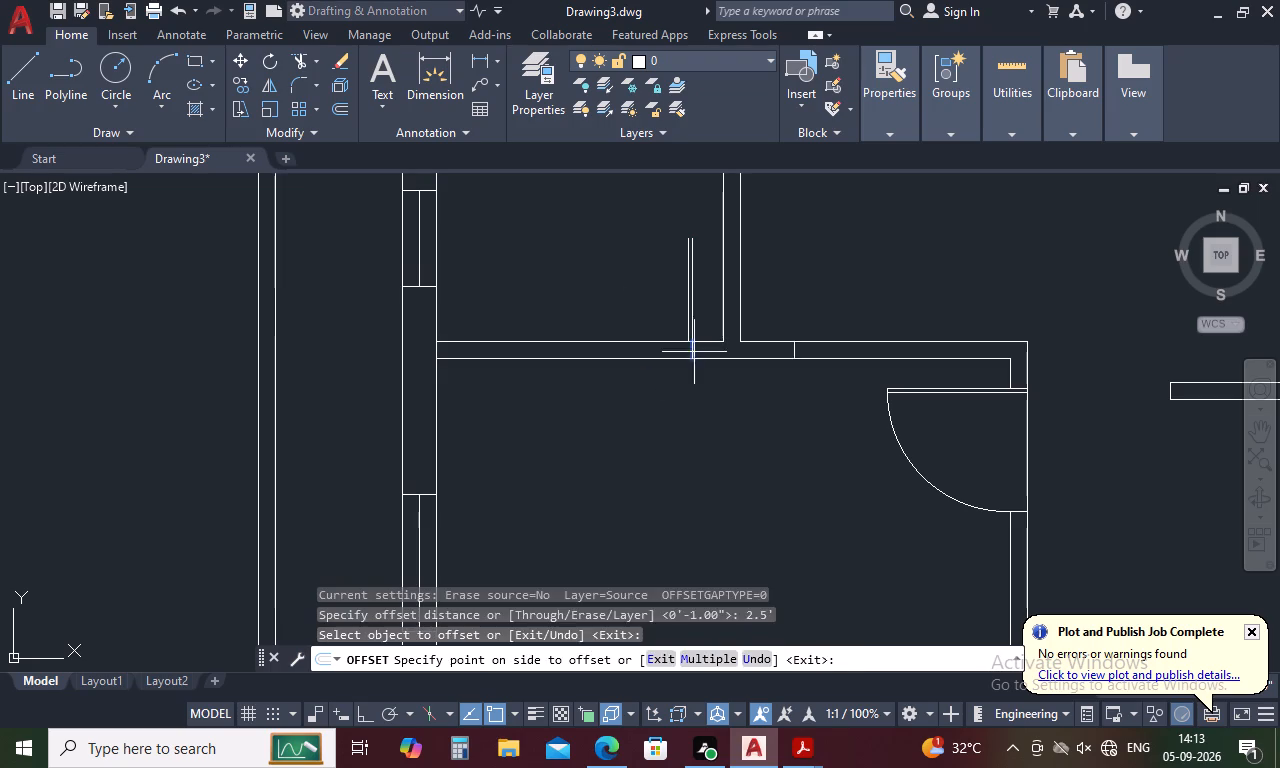
{"action": "left_click", "coordinate": [556, 372]}
{"action": "key", "text": "Escape"}
Draw the door's swing arc from the west jamb's upper end through the top of the inner leaf line to the outer leaf line's top.
{"action": "key", "text": "a"}
{"action": "key", "text": "space"}
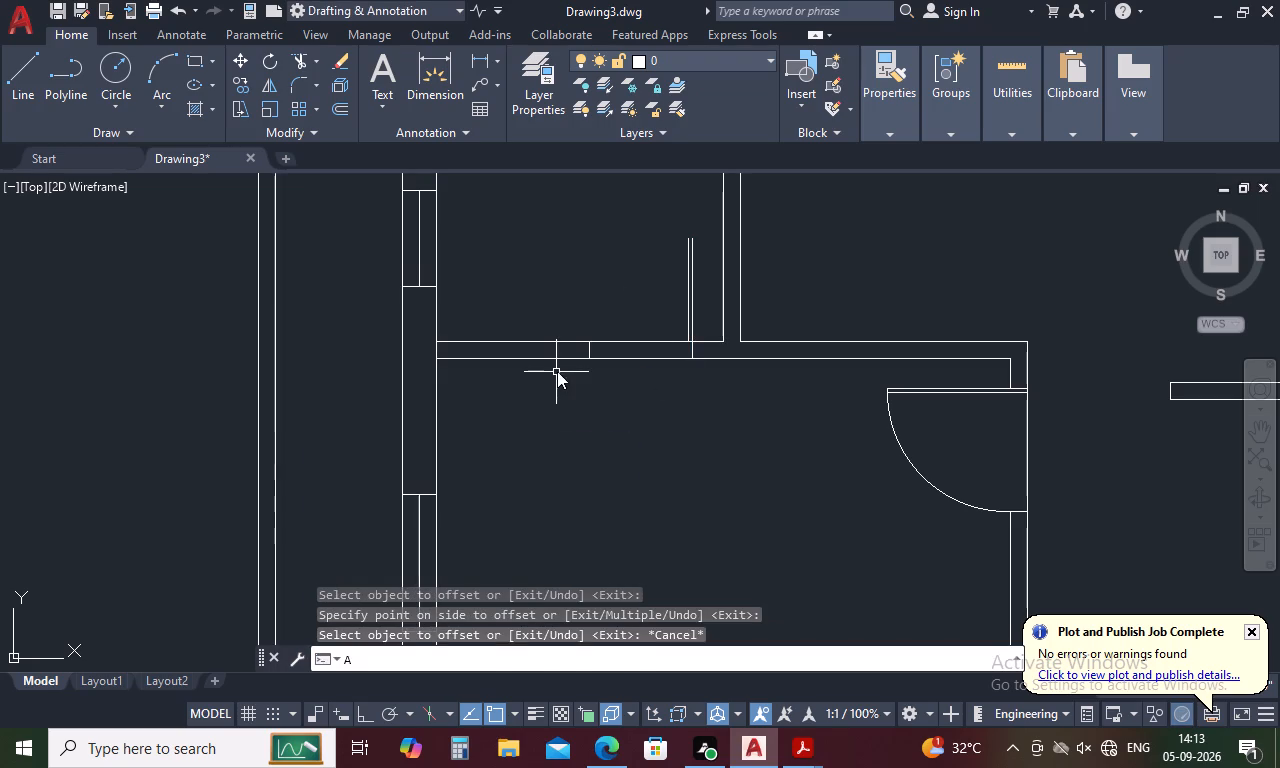
{"action": "left_click", "coordinate": [588, 338]}
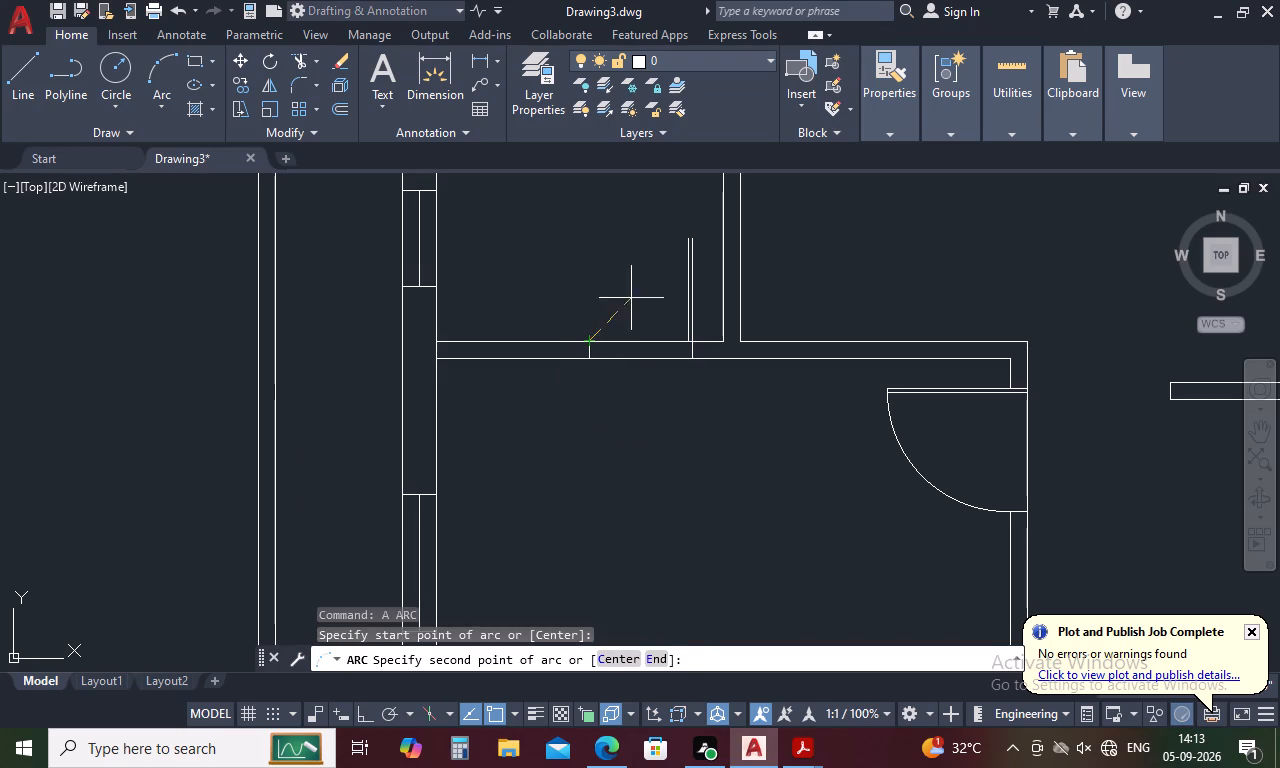
{"action": "left_click", "coordinate": [688, 241]}
{"action": "scroll", "coordinate": [688, 241], "scroll_direction": "up", "scroll_amount": 5}
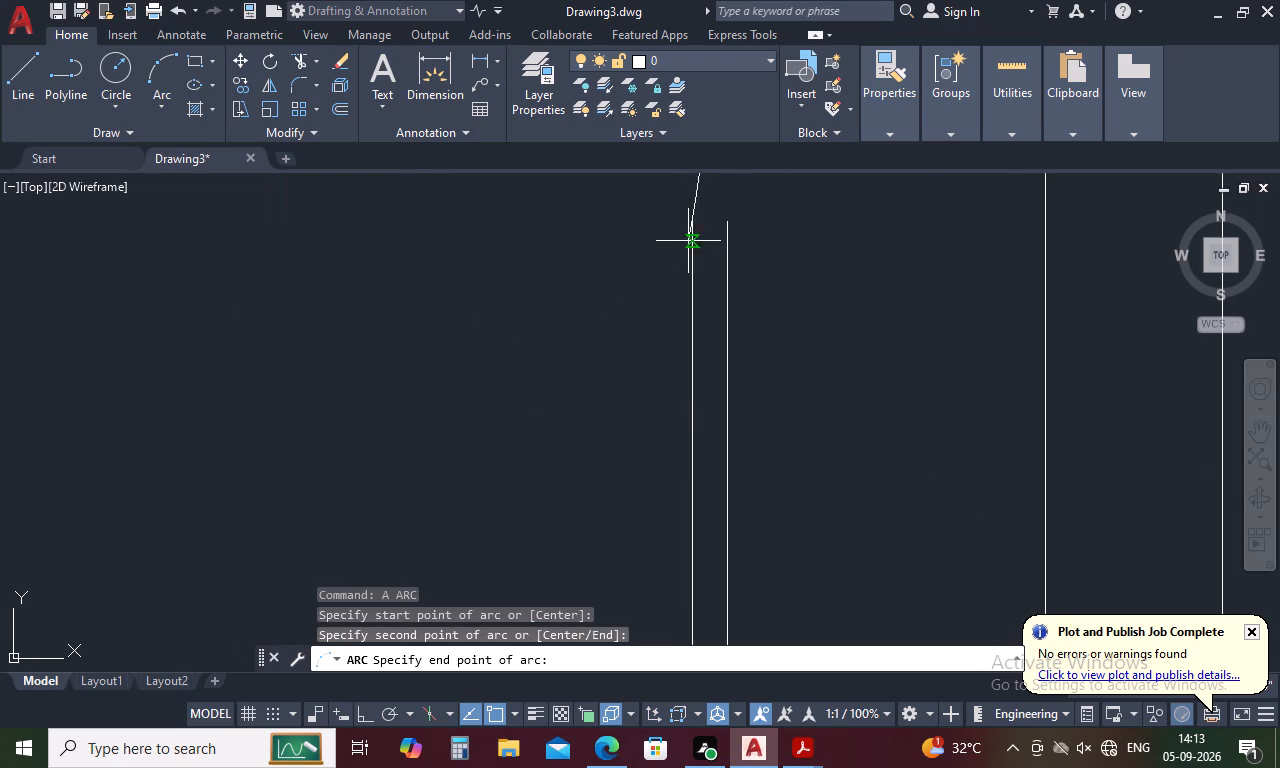
{"action": "left_click", "coordinate": [728, 226]}
{"action": "key", "text": "Escape"}
Trim the north wall's upper line across the new door opening, including the short piece between the two leaf lines.
{"action": "scroll", "coordinate": [748, 256], "scroll_direction": "down", "scroll_amount": 4}
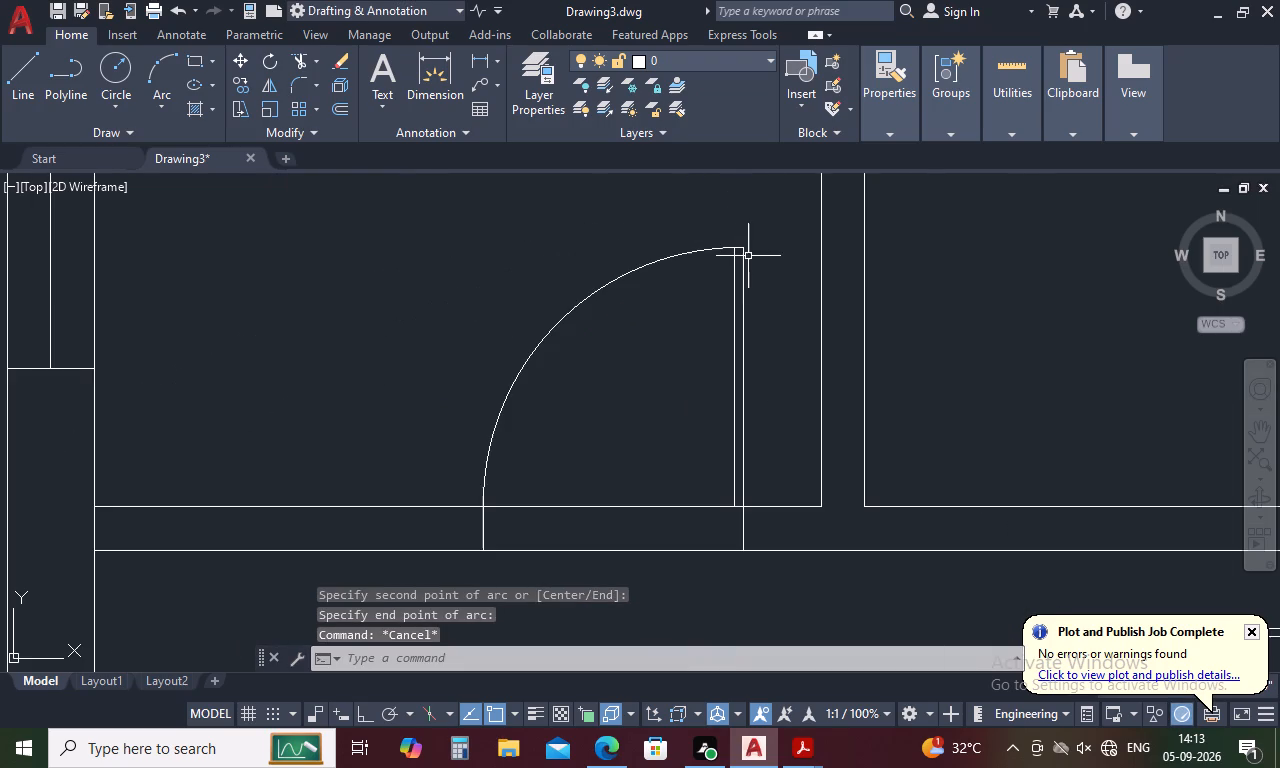
{"action": "key", "text": "r"}
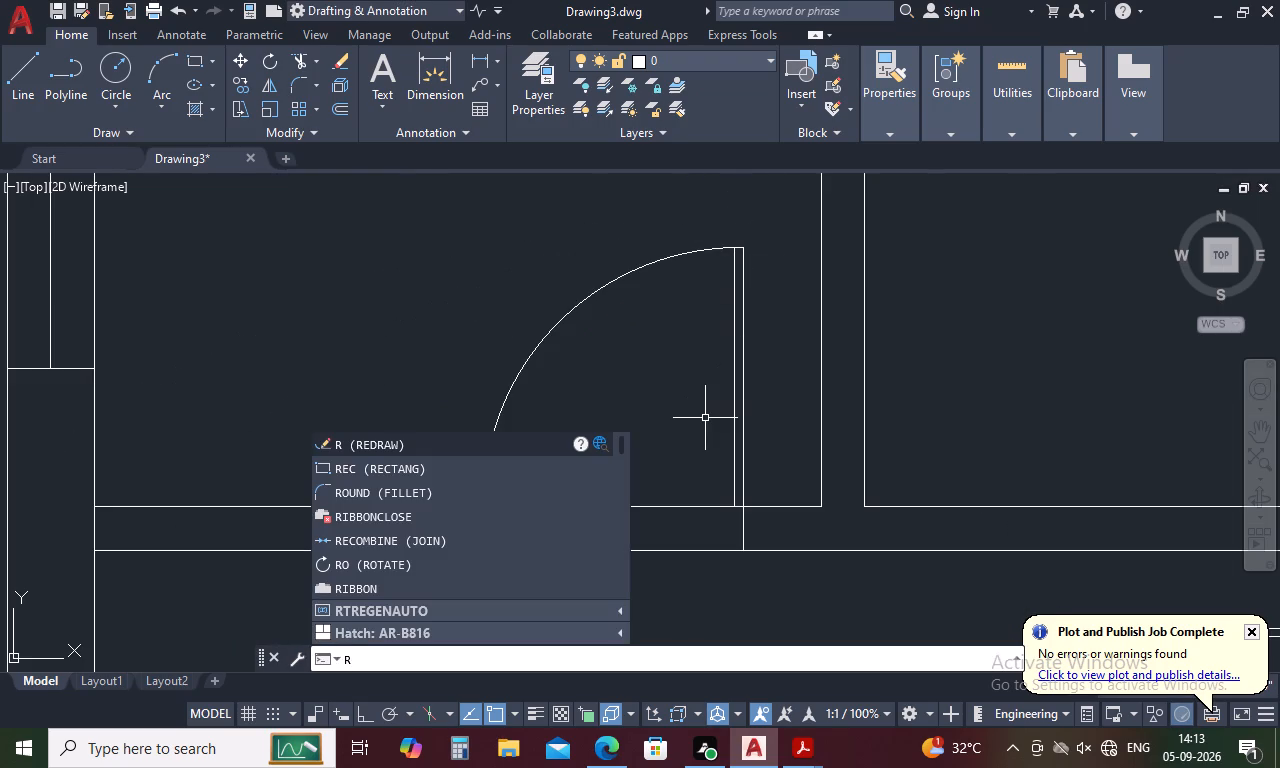
{"action": "key", "text": "BackSpace"}
{"action": "type", "text": "tr"}
{"action": "key", "text": "space"}
{"action": "left_click", "coordinate": [671, 506]}
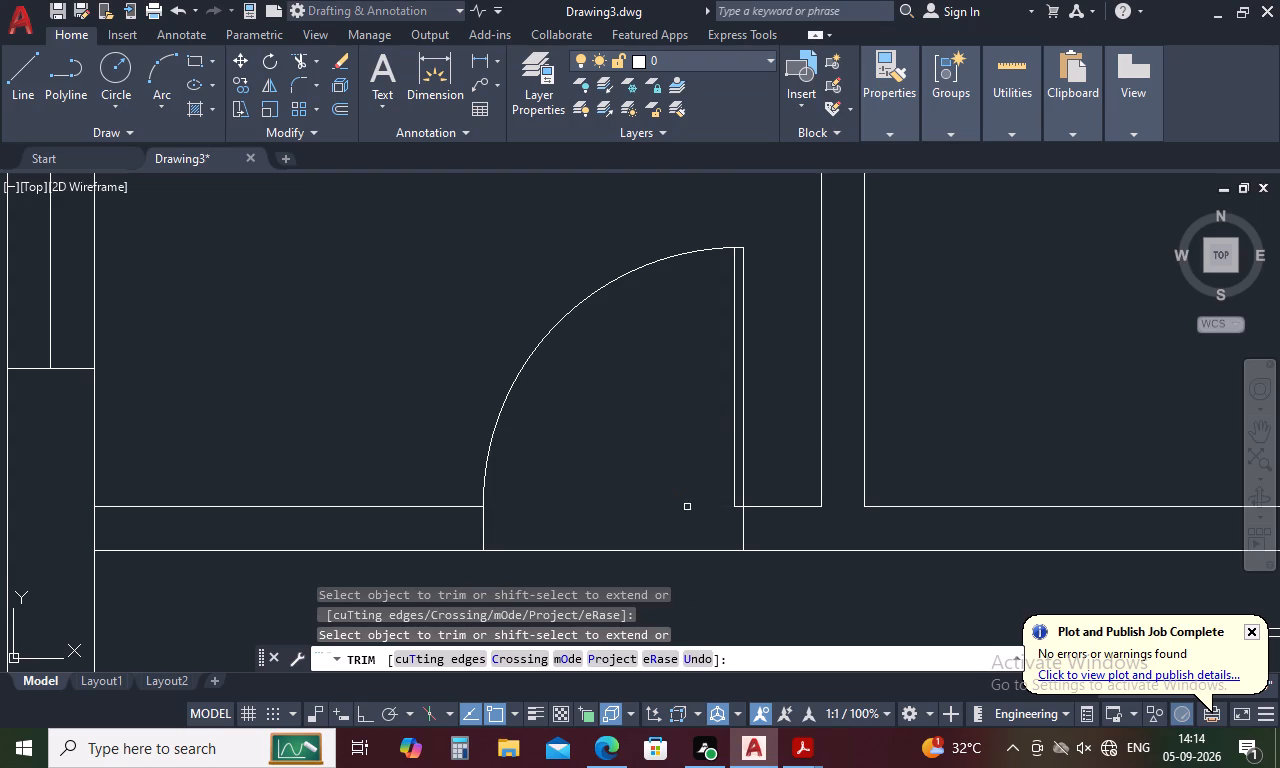
{"action": "scroll", "coordinate": [736, 507], "scroll_direction": "up", "scroll_amount": 4}
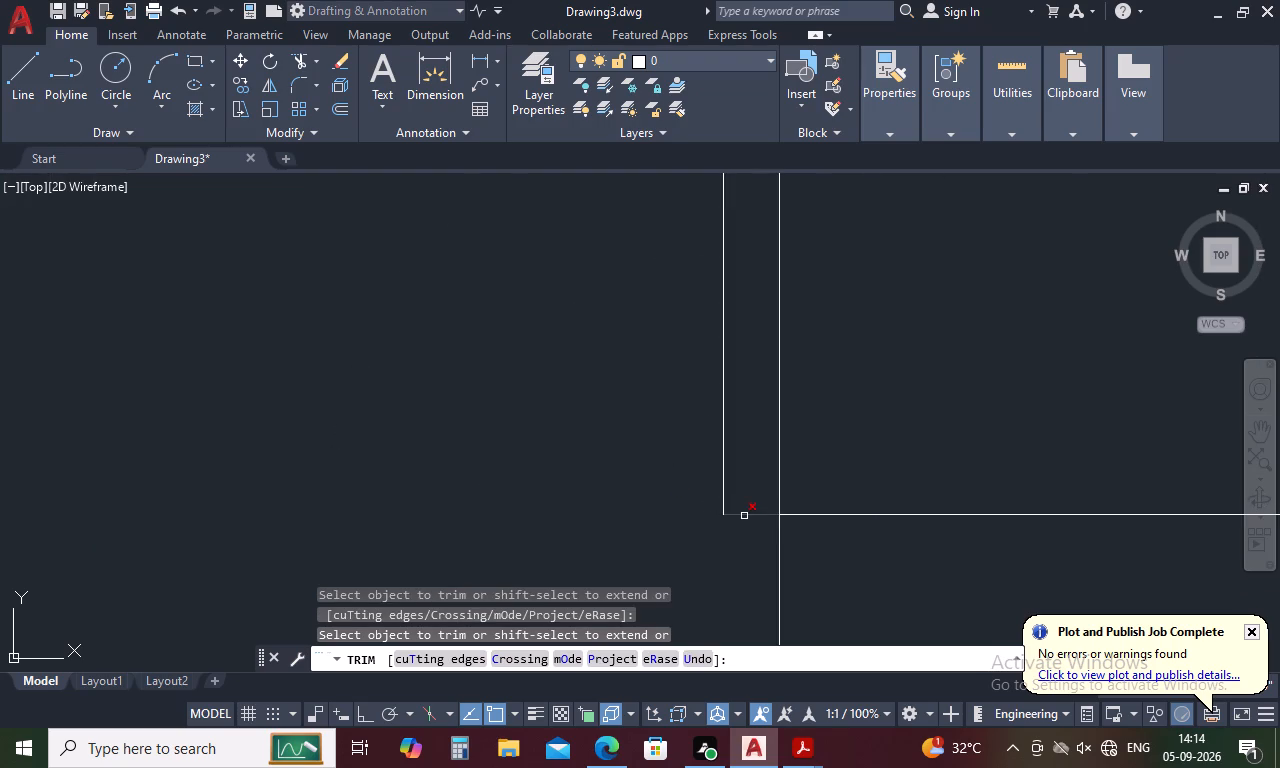
{"action": "left_click", "coordinate": [744, 516]}
{"action": "key", "text": "Escape"}
Extend the new door's west leaf line south to the wall's lower line.
{"action": "type", "text": "ex"}
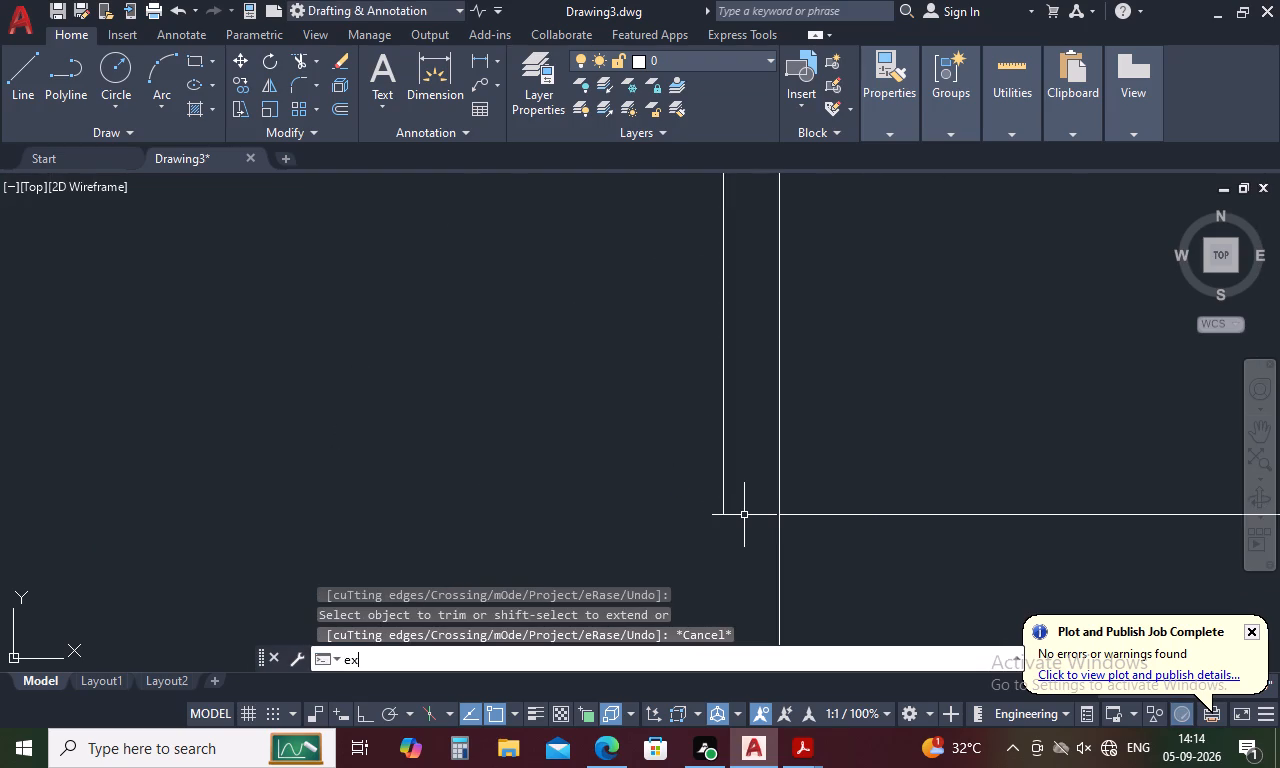
{"action": "key", "text": "space"}
{"action": "scroll", "coordinate": [723, 455], "scroll_direction": "down", "scroll_amount": 4}
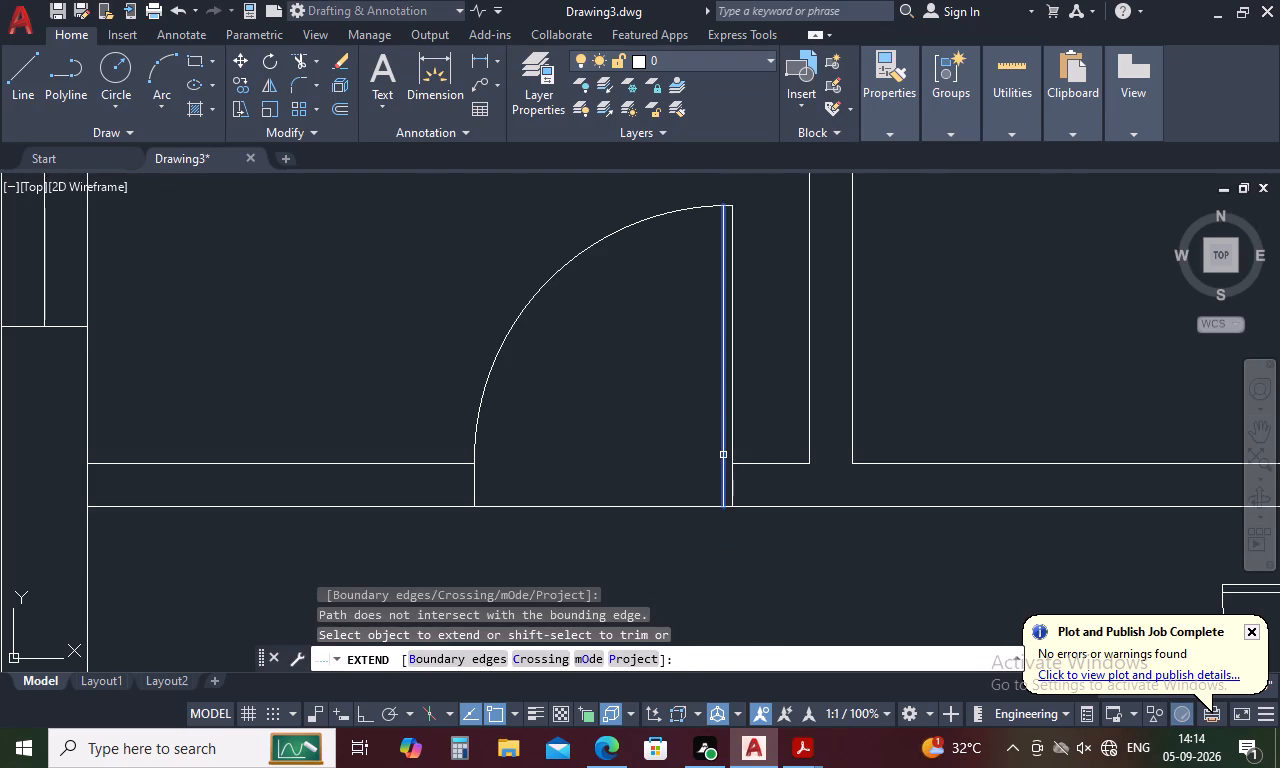
{"action": "left_click", "coordinate": [723, 455]}
{"action": "key", "text": "Escape"}
Copy the finished door with its arc, leaf lines and west jamb north onto the lower line of the upper small west room's north wall.
{"action": "left_click_drag", "start_coordinate": [779, 336], "coordinate": [477, 336]}
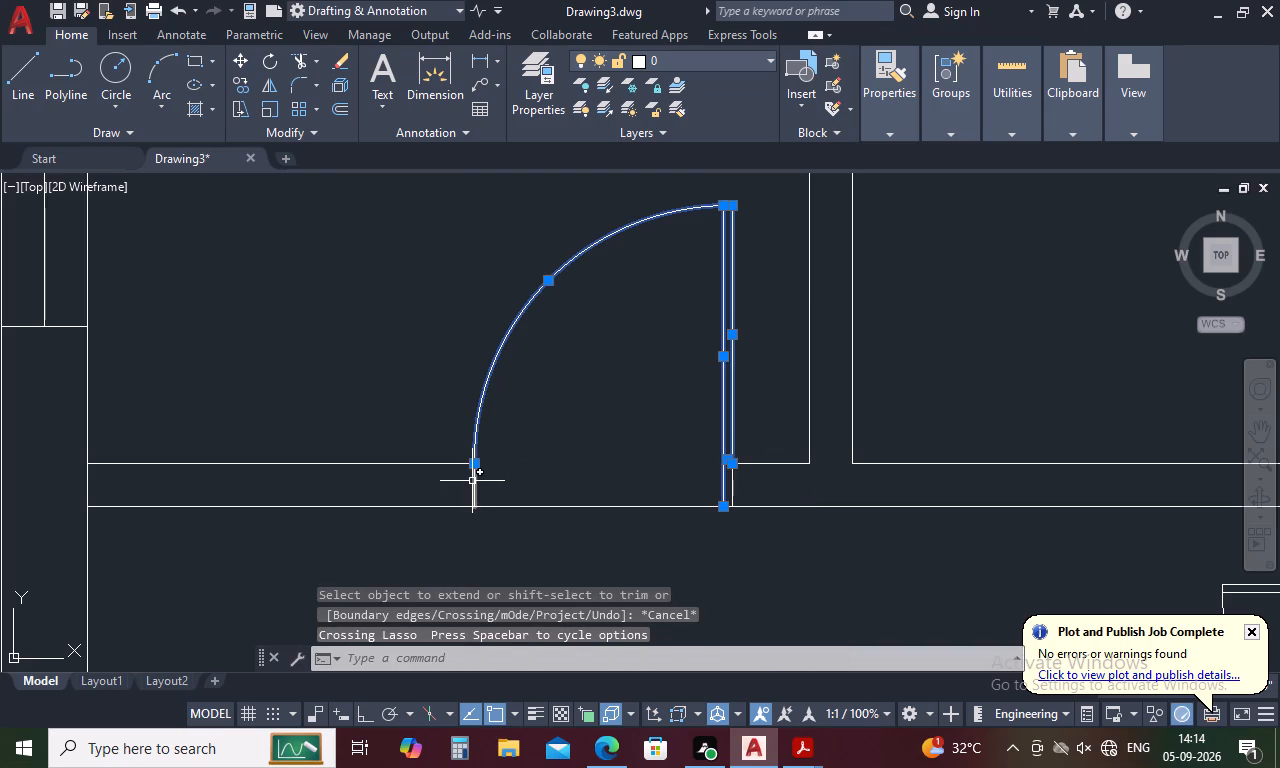
{"action": "left_click", "coordinate": [473, 481]}
{"action": "right_click", "coordinate": [540, 431]}
{"action": "left_click", "coordinate": [619, 434]}
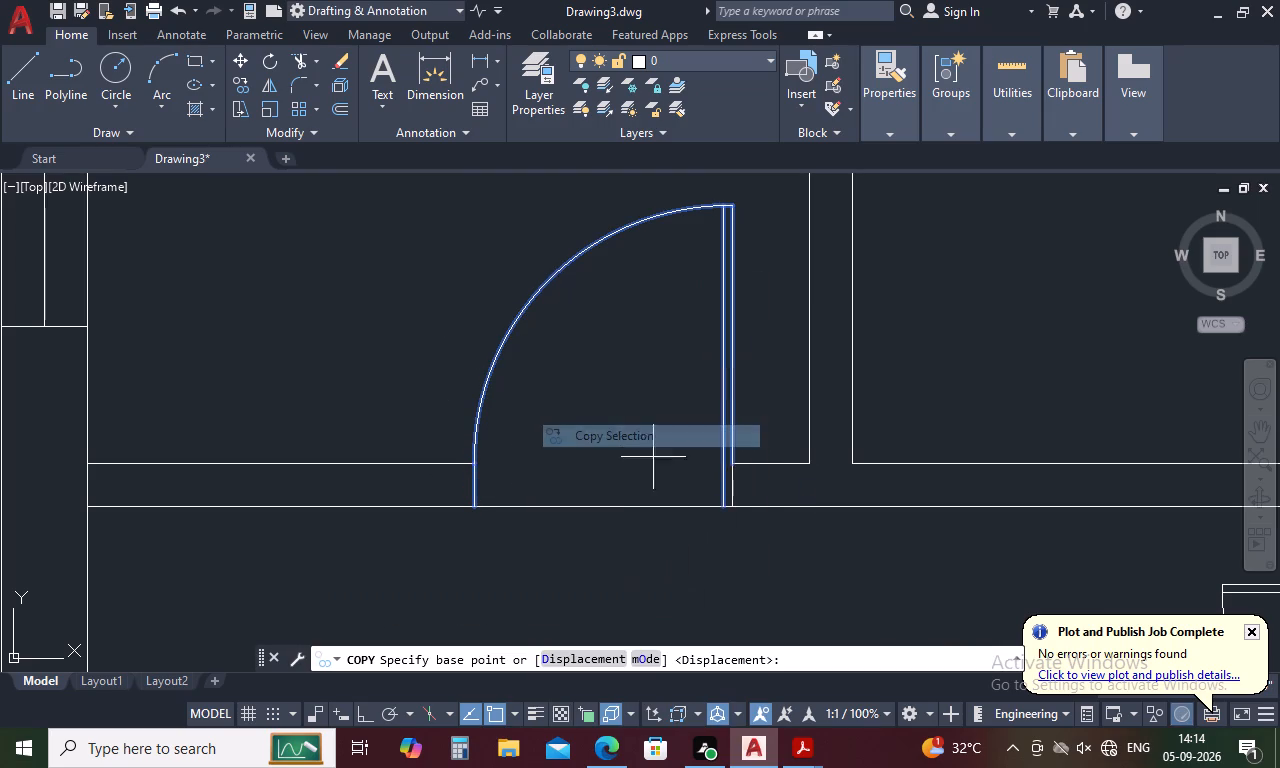
{"action": "left_click", "coordinate": [734, 465]}
{"action": "scroll", "coordinate": [734, 465], "scroll_direction": "down", "scroll_amount": 2}
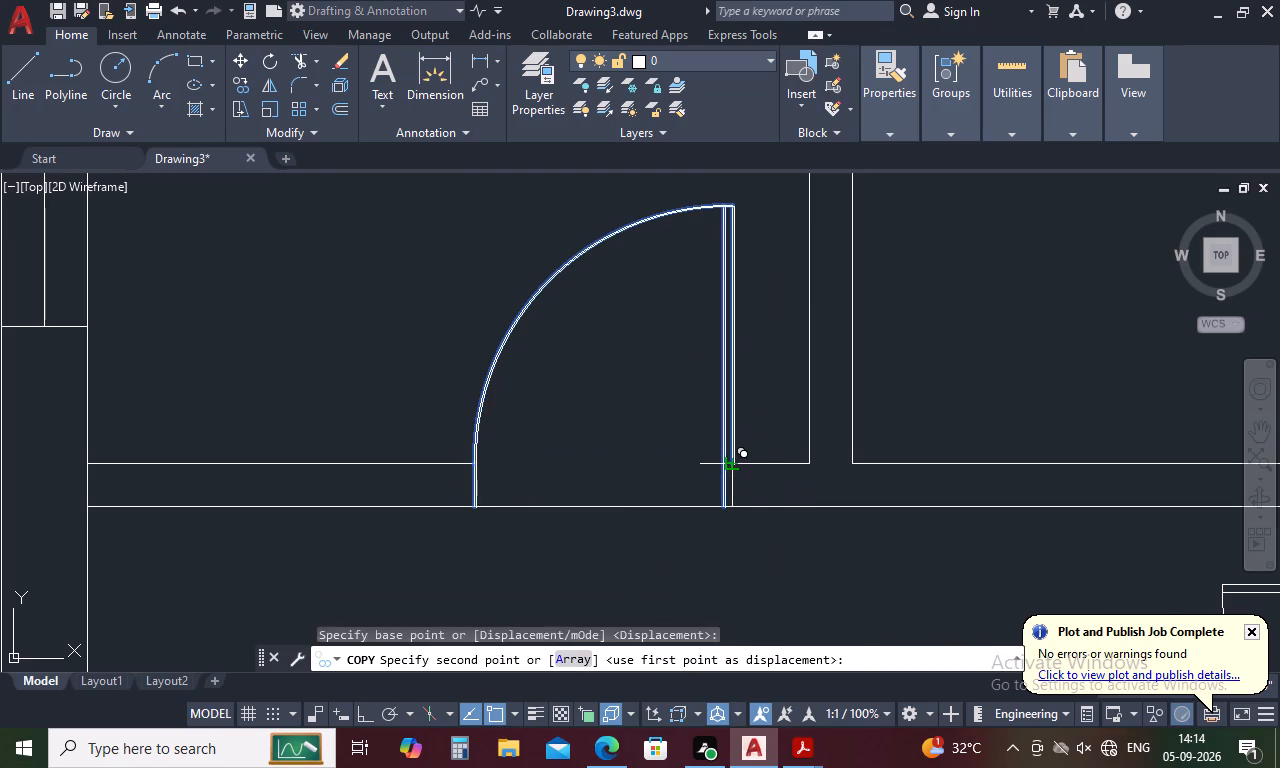
{"action": "scroll", "coordinate": [734, 465], "scroll_direction": "down", "scroll_amount": 2}
{"action": "scroll", "coordinate": [712, 276], "scroll_direction": "up", "scroll_amount": 4}
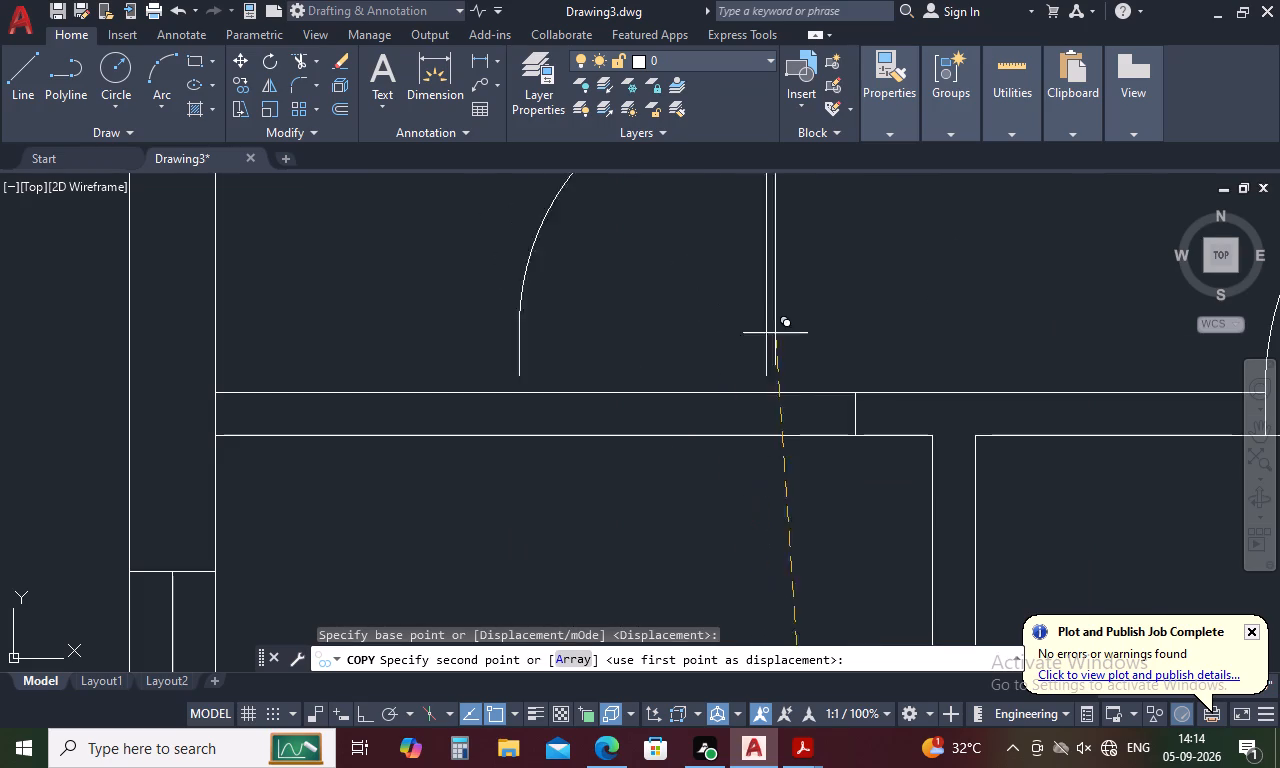
{"action": "left_click", "coordinate": [858, 438]}
{"action": "key", "text": "Escape"}
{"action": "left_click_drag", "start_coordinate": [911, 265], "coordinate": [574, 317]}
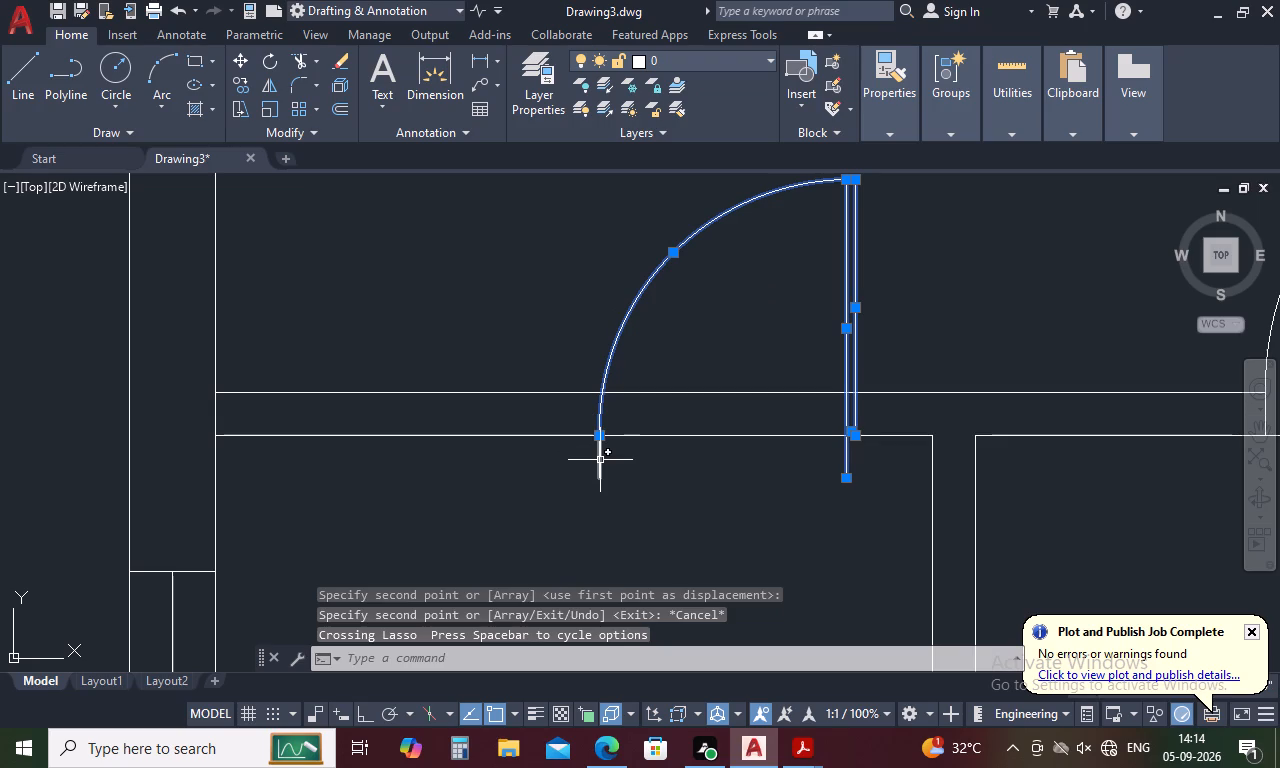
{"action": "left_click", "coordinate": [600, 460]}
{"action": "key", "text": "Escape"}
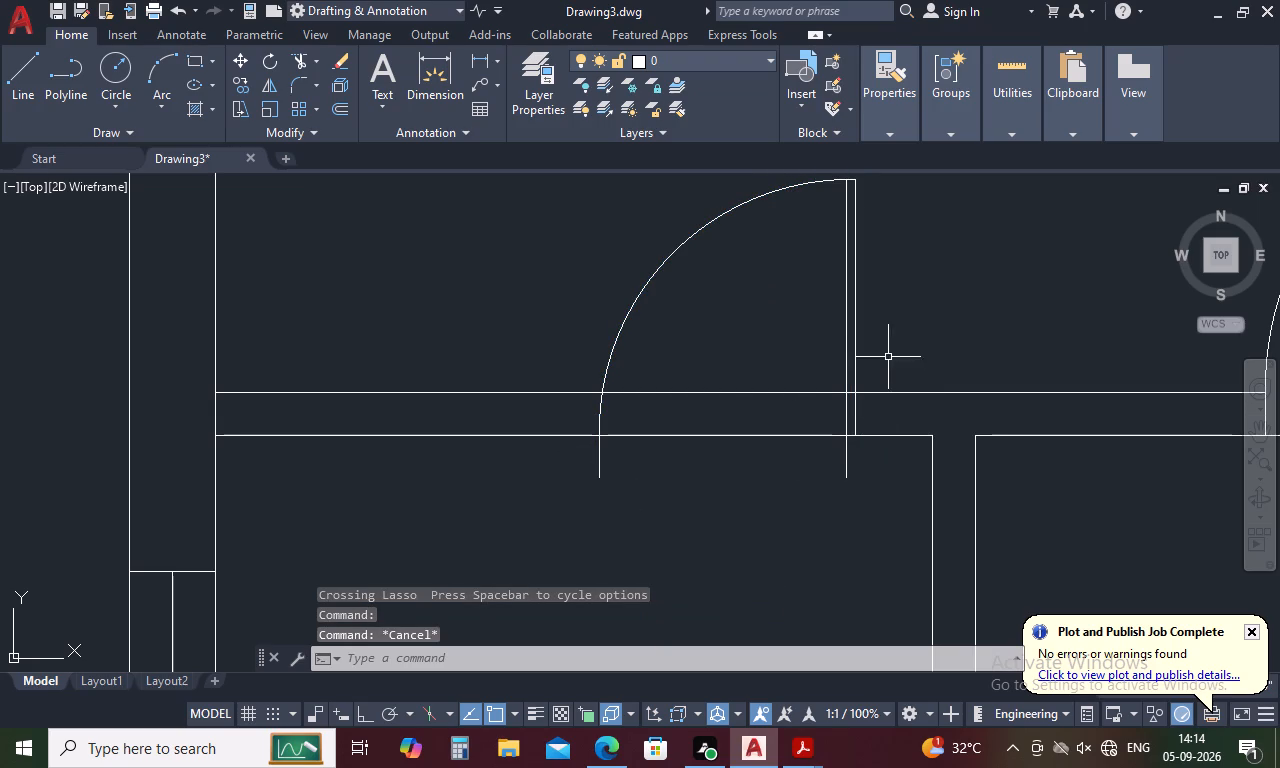
Rotate the copied door and its jamb 180° about the outer leaf line's end on the wall's lower line, with Ortho on.
{"action": "left_click_drag", "start_coordinate": [903, 297], "coordinate": [556, 350]}
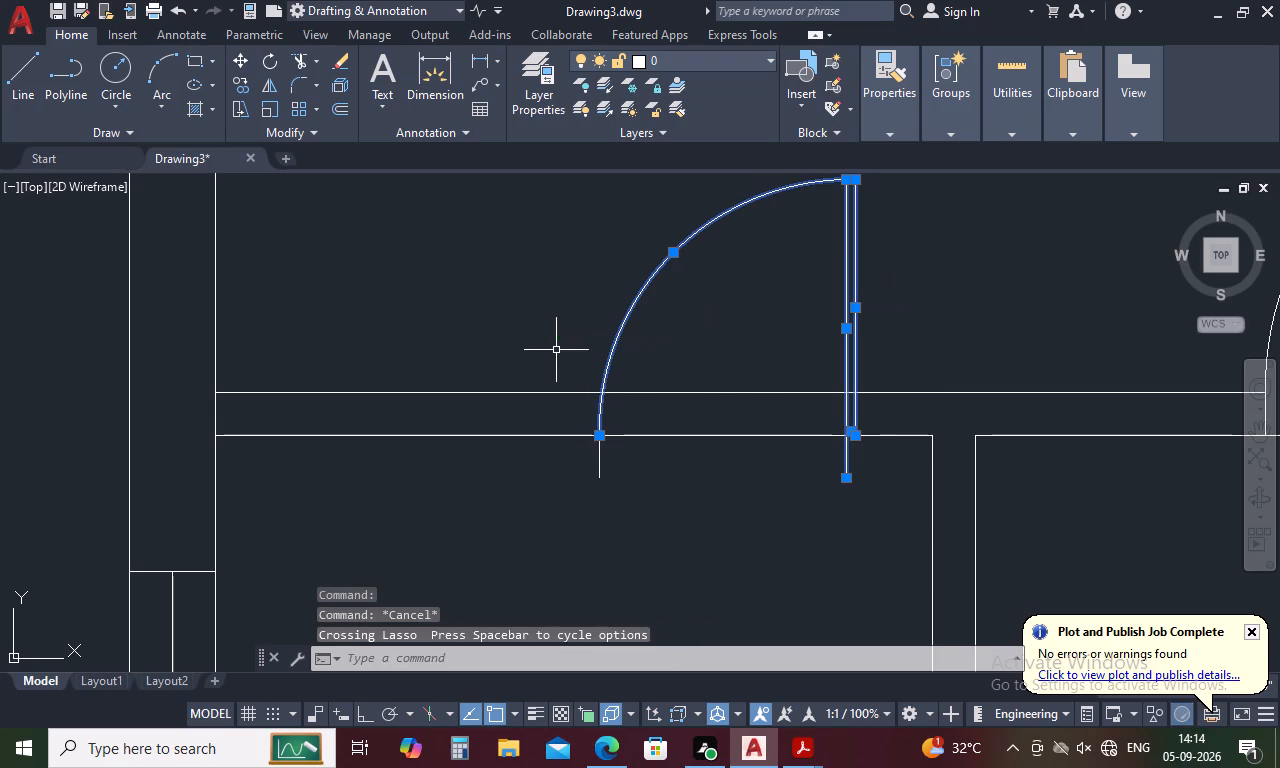
{"action": "left_click", "coordinate": [600, 469]}
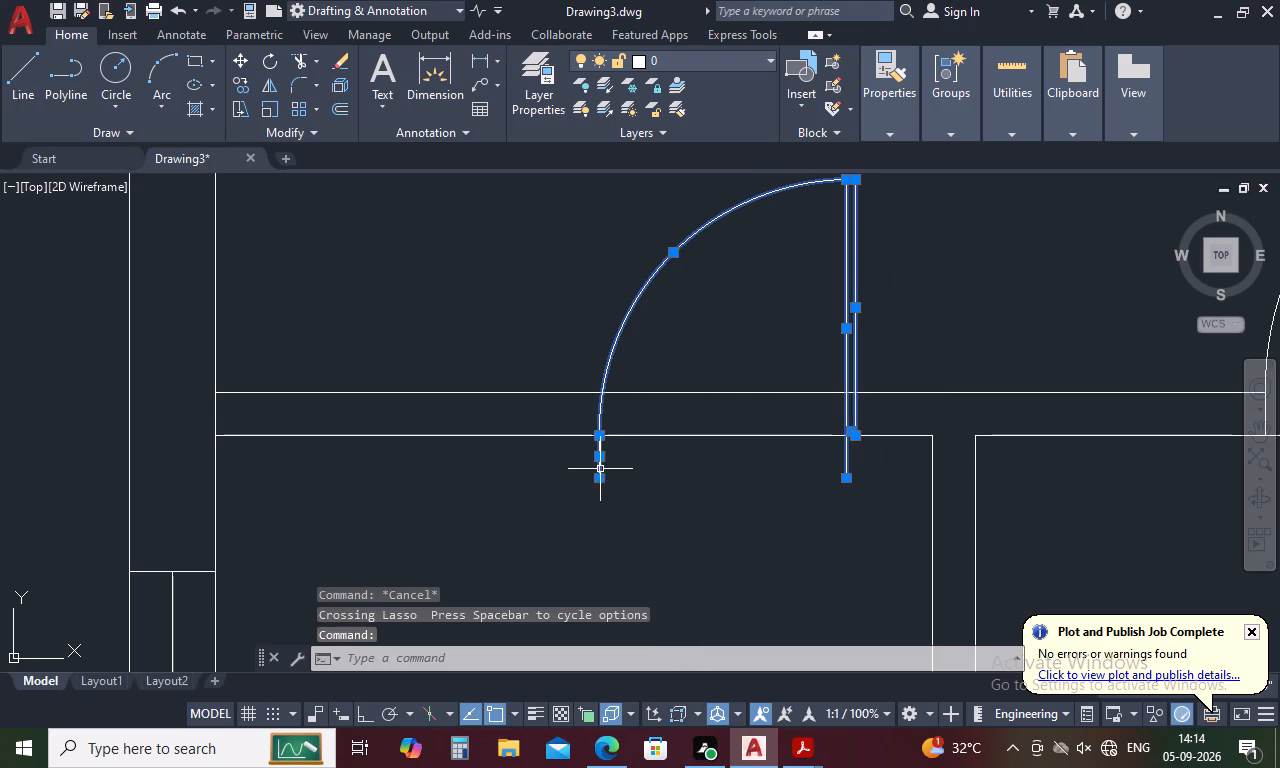
{"action": "right_click", "coordinate": [642, 463]}
{"action": "left_click", "coordinate": [715, 213]}
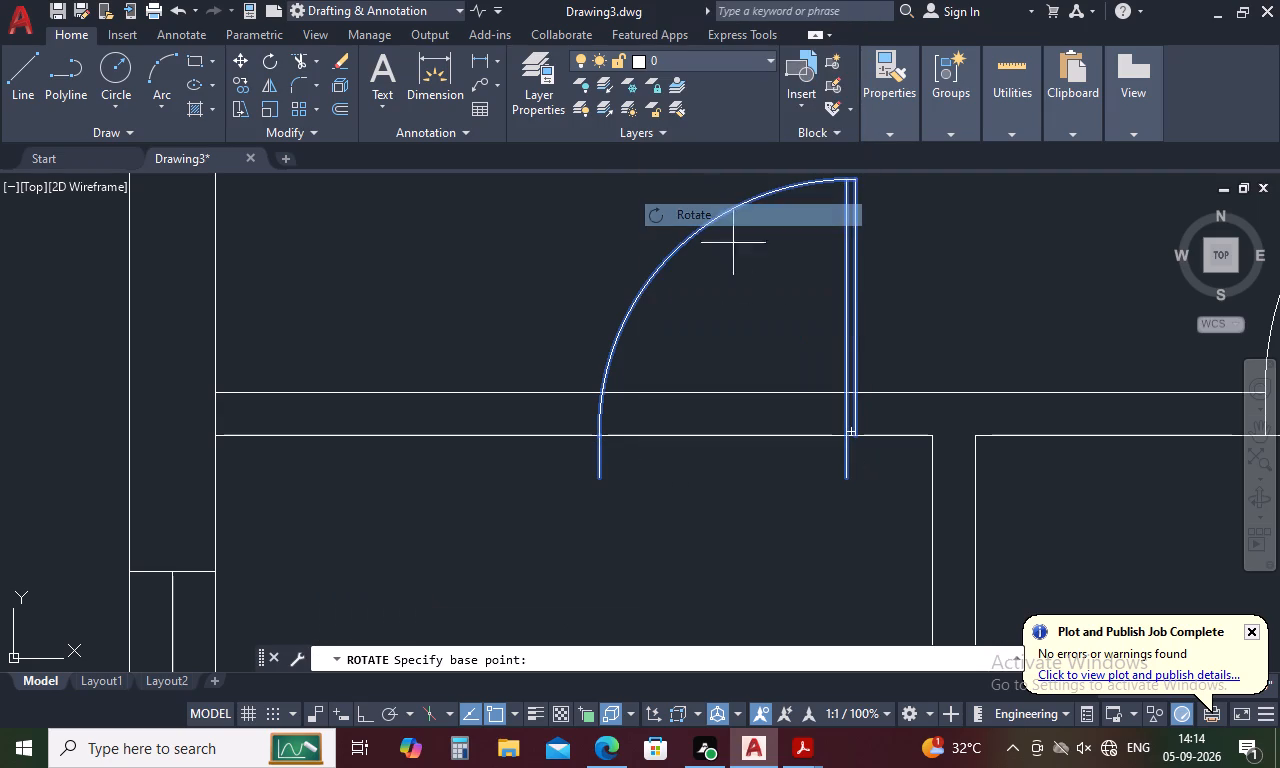
{"action": "left_click", "coordinate": [853, 435]}
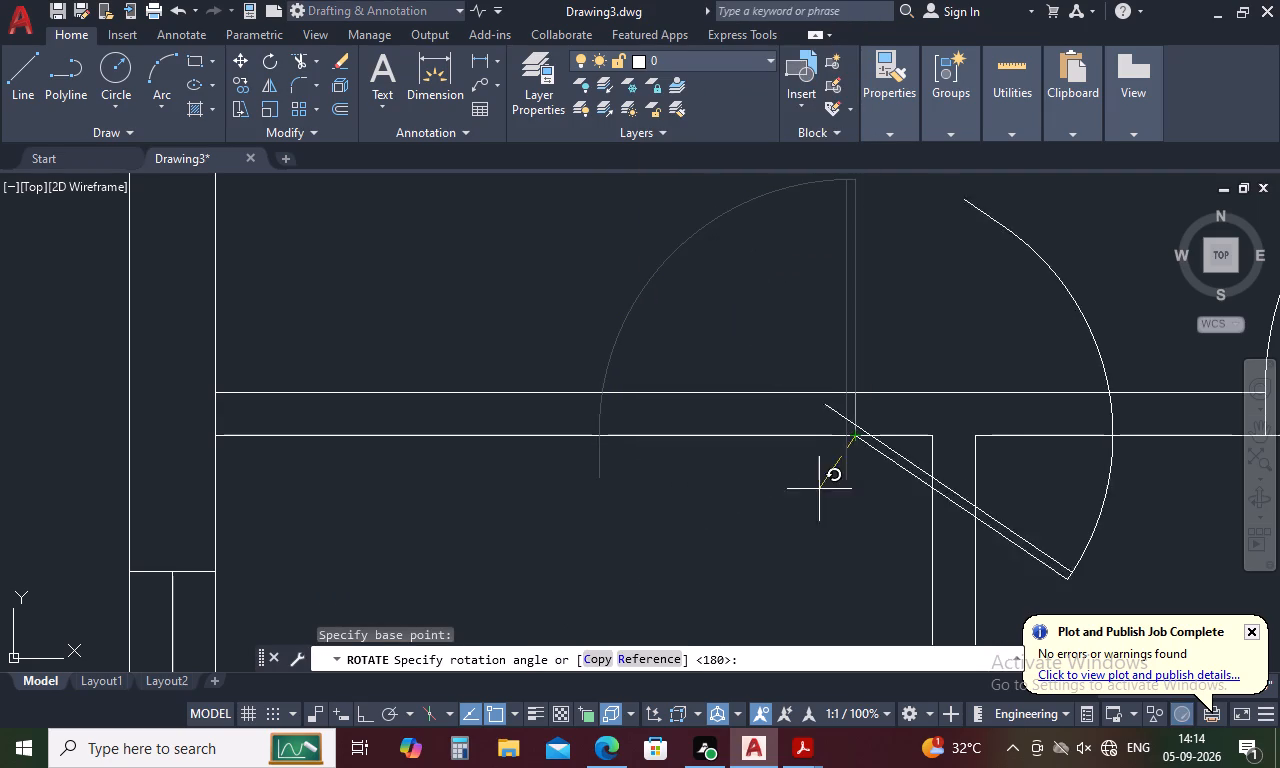
{"action": "key", "text": "F8"}
{"action": "left_click", "coordinate": [474, 423]}
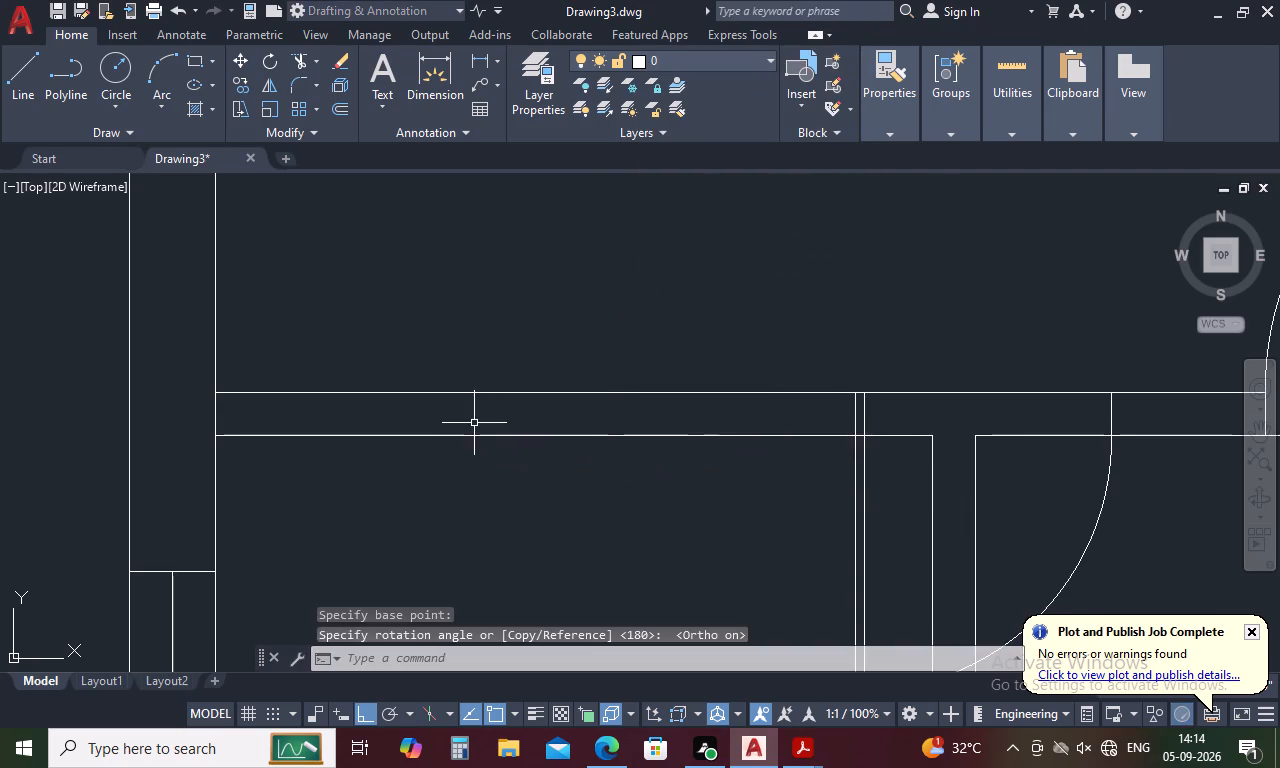
Mirror the rotated leaf lines and swing arc about a vertical line through the hinge end, erasing the source objects.
{"action": "scroll", "coordinate": [555, 371], "scroll_direction": "down", "scroll_amount": 4}
{"action": "scroll", "coordinate": [579, 427], "scroll_direction": "up", "scroll_amount": 4}
{"action": "left_click_drag", "start_coordinate": [751, 267], "coordinate": [743, 269]}
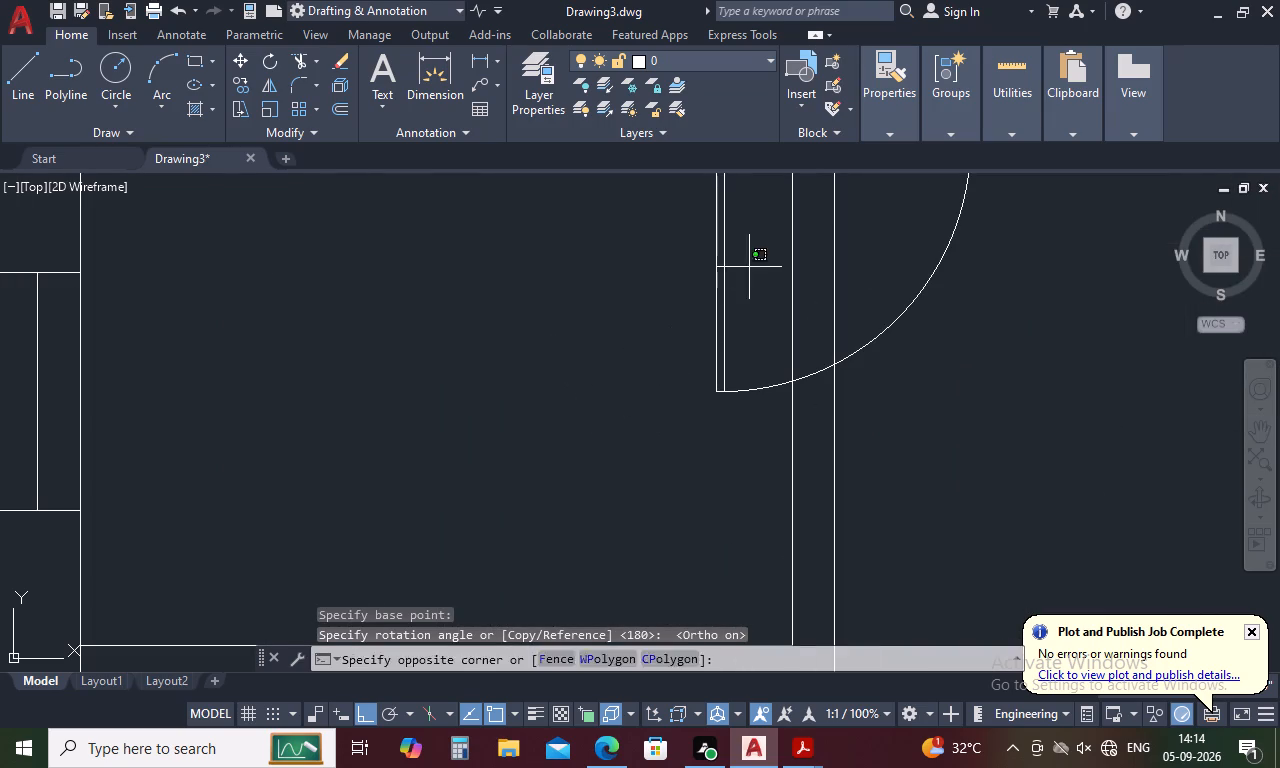
{"action": "left_click_drag", "start_coordinate": [743, 269], "coordinate": [626, 324]}
{"action": "left_click_drag", "start_coordinate": [985, 330], "coordinate": [876, 289]}
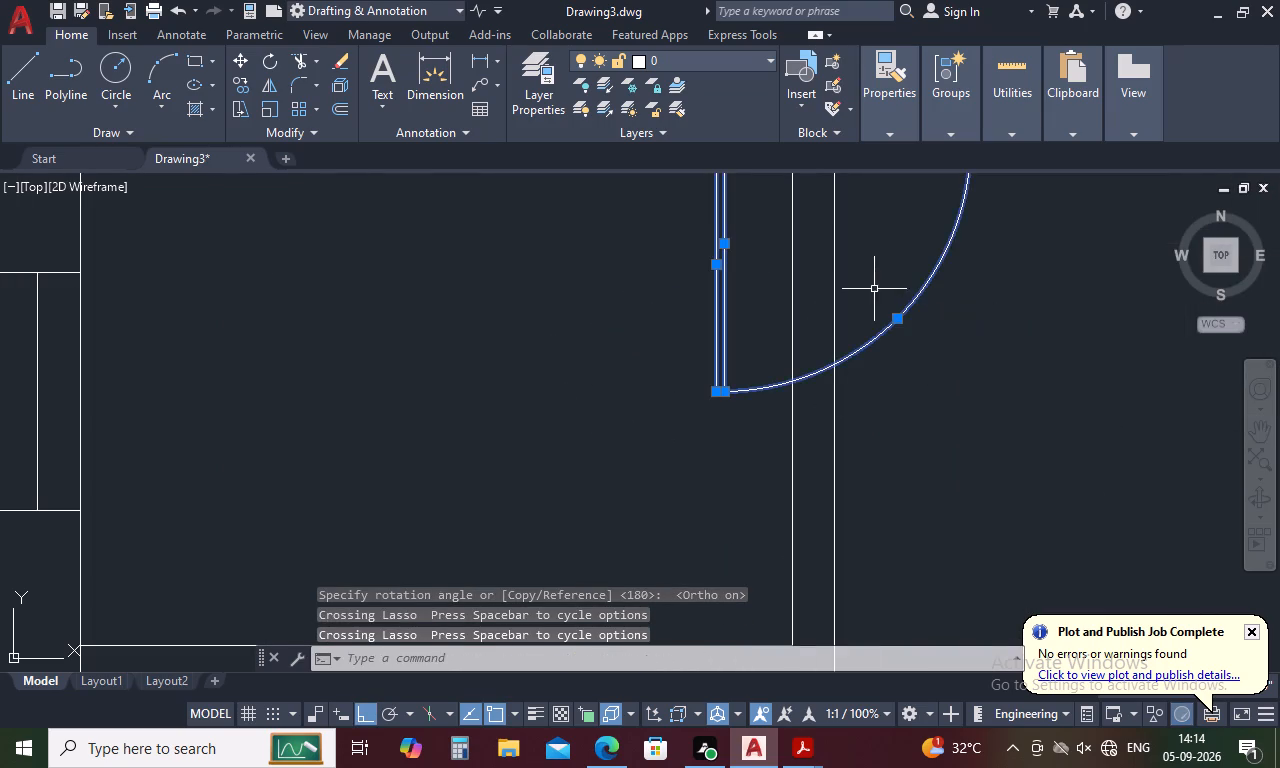
{"action": "scroll", "coordinate": [876, 308], "scroll_direction": "down", "scroll_amount": 4}
{"action": "scroll", "coordinate": [863, 271], "scroll_direction": "up", "scroll_amount": 5}
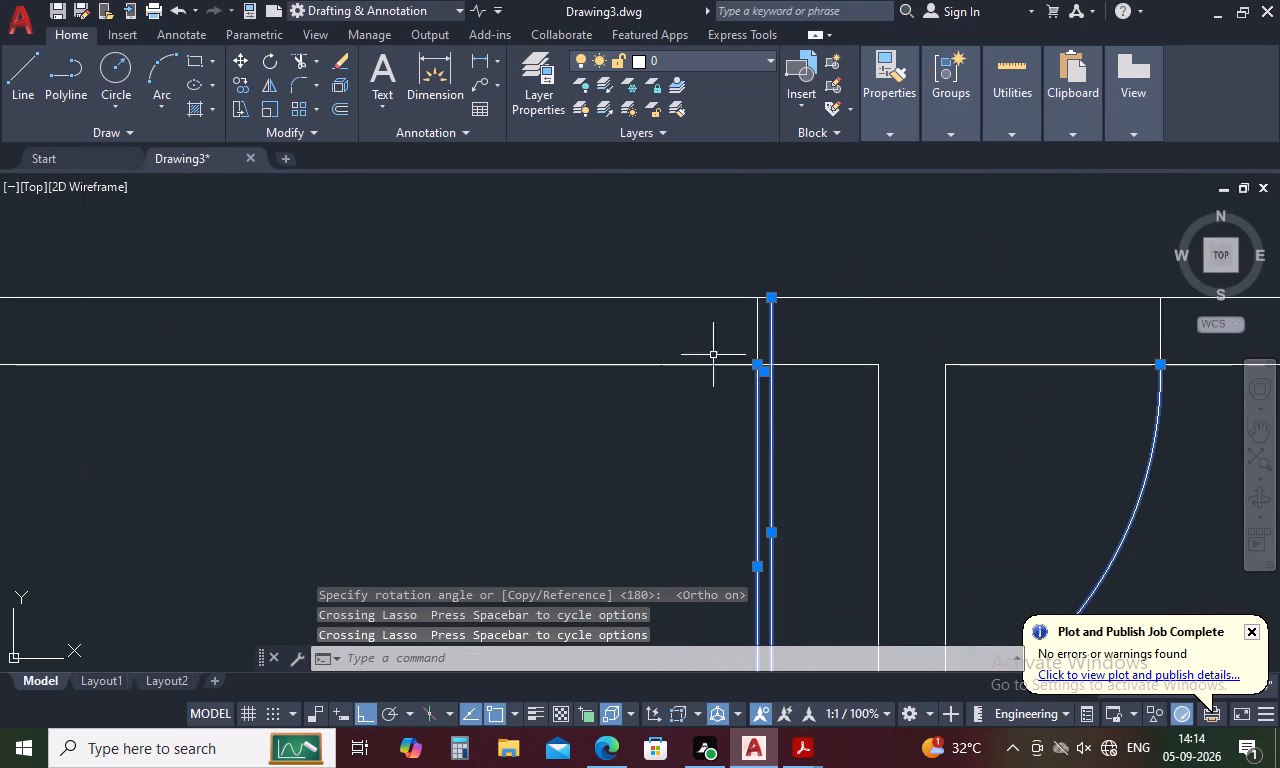
{"action": "type", "text": "mi"}
{"action": "key", "text": "space"}
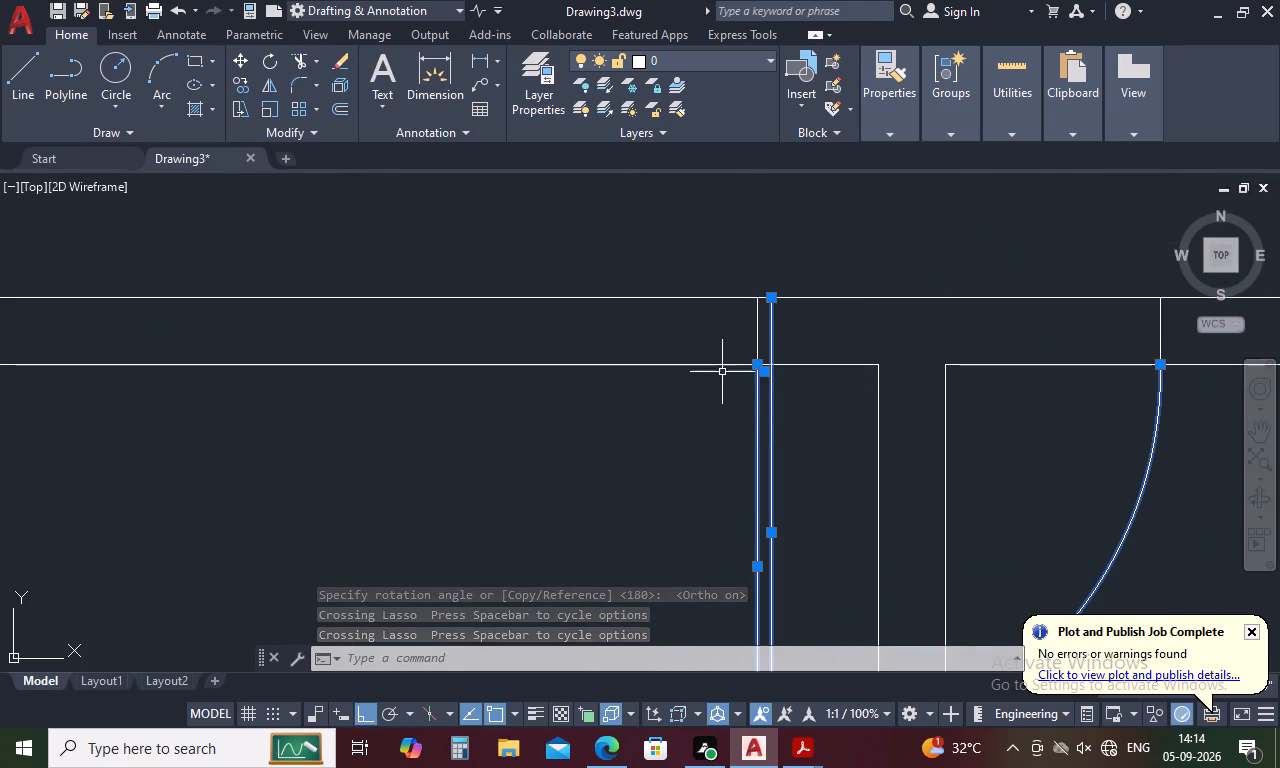
{"action": "type", "text": "mi"}
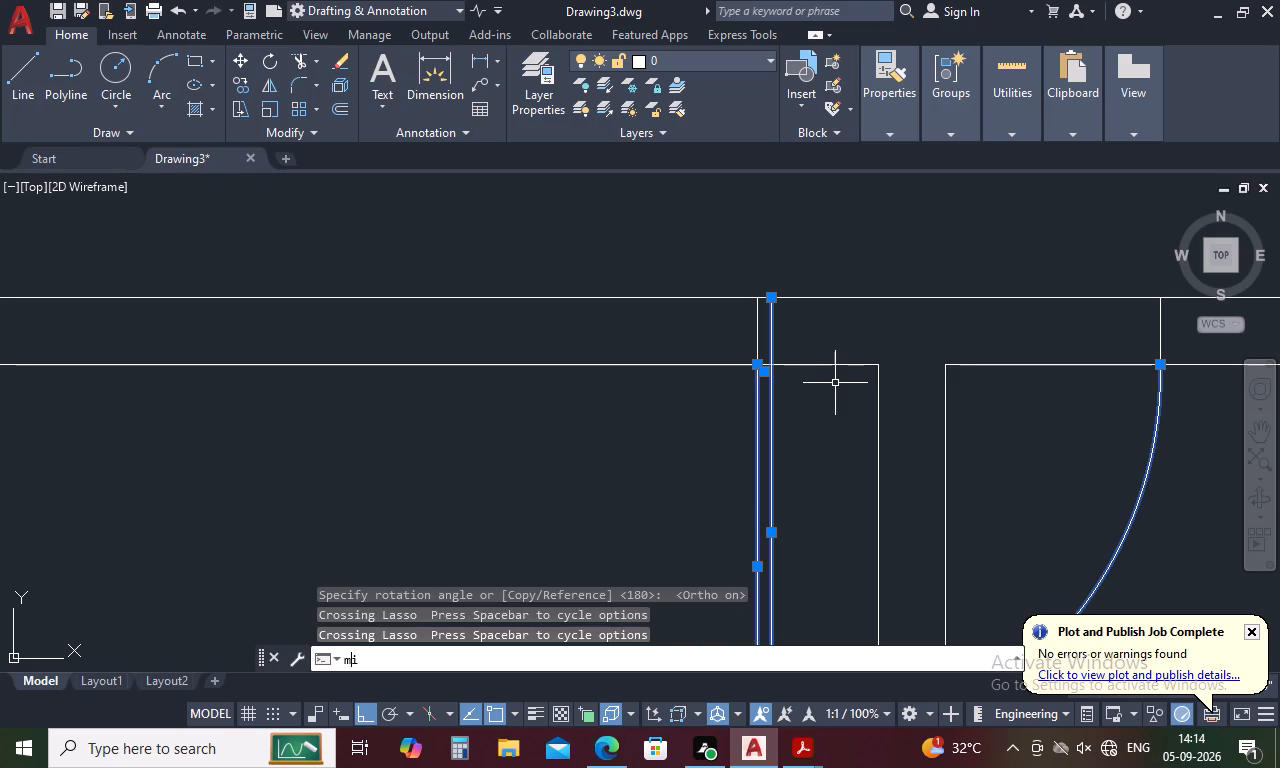
{"action": "key", "text": "space"}
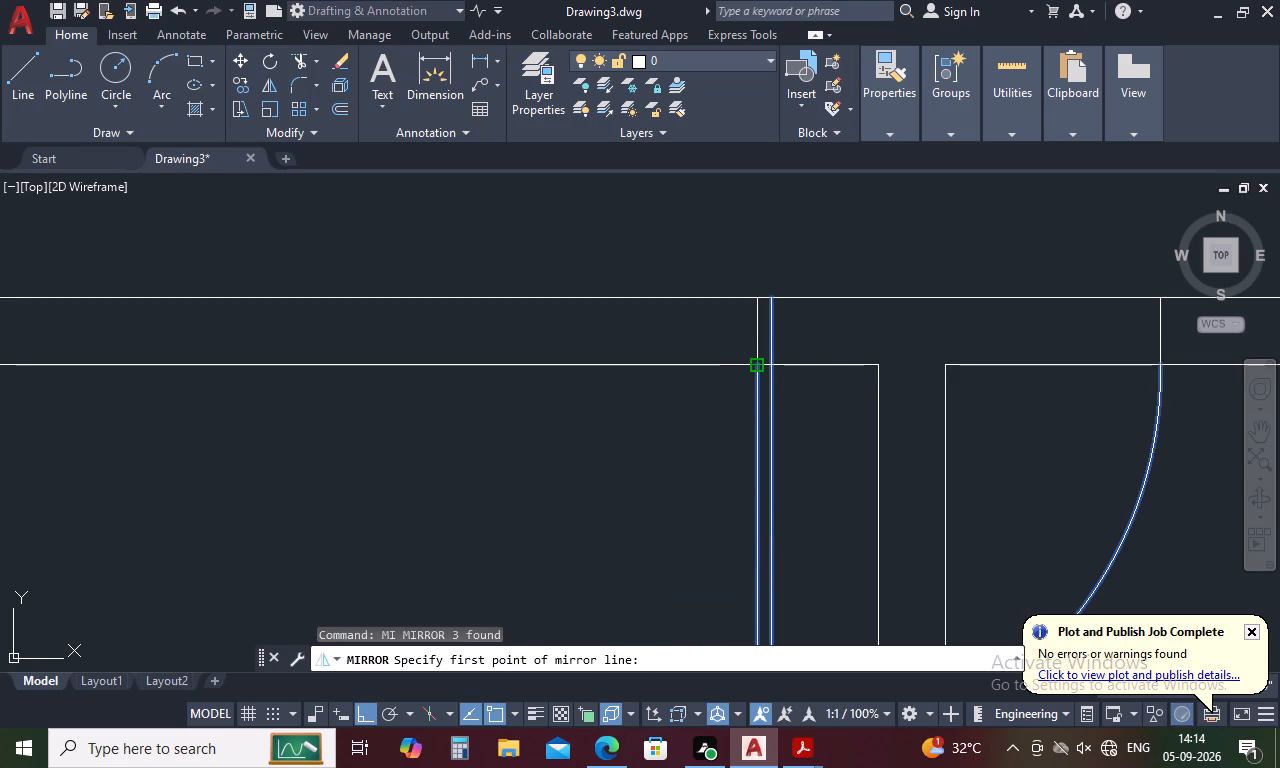
{"action": "left_click", "coordinate": [752, 366]}
{"action": "scroll", "coordinate": [752, 366], "scroll_direction": "down", "scroll_amount": 3}
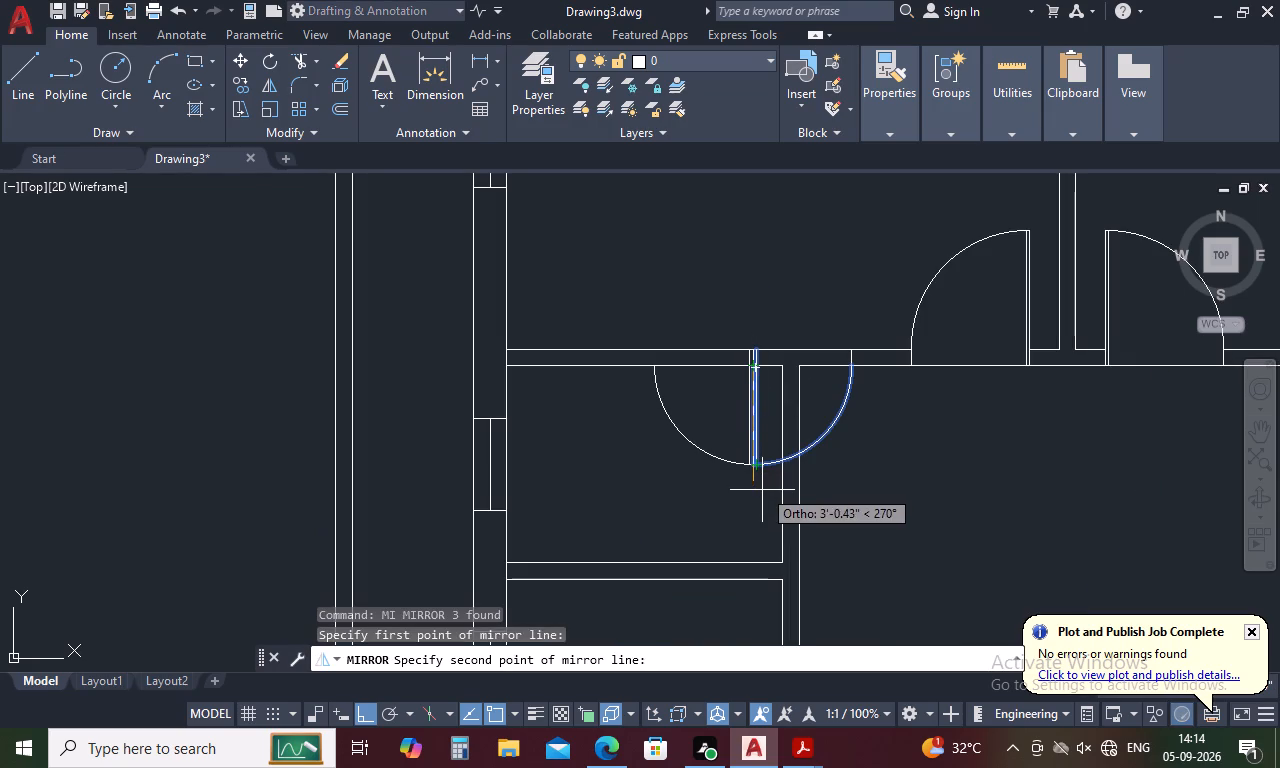
{"action": "left_click", "coordinate": [762, 490]}
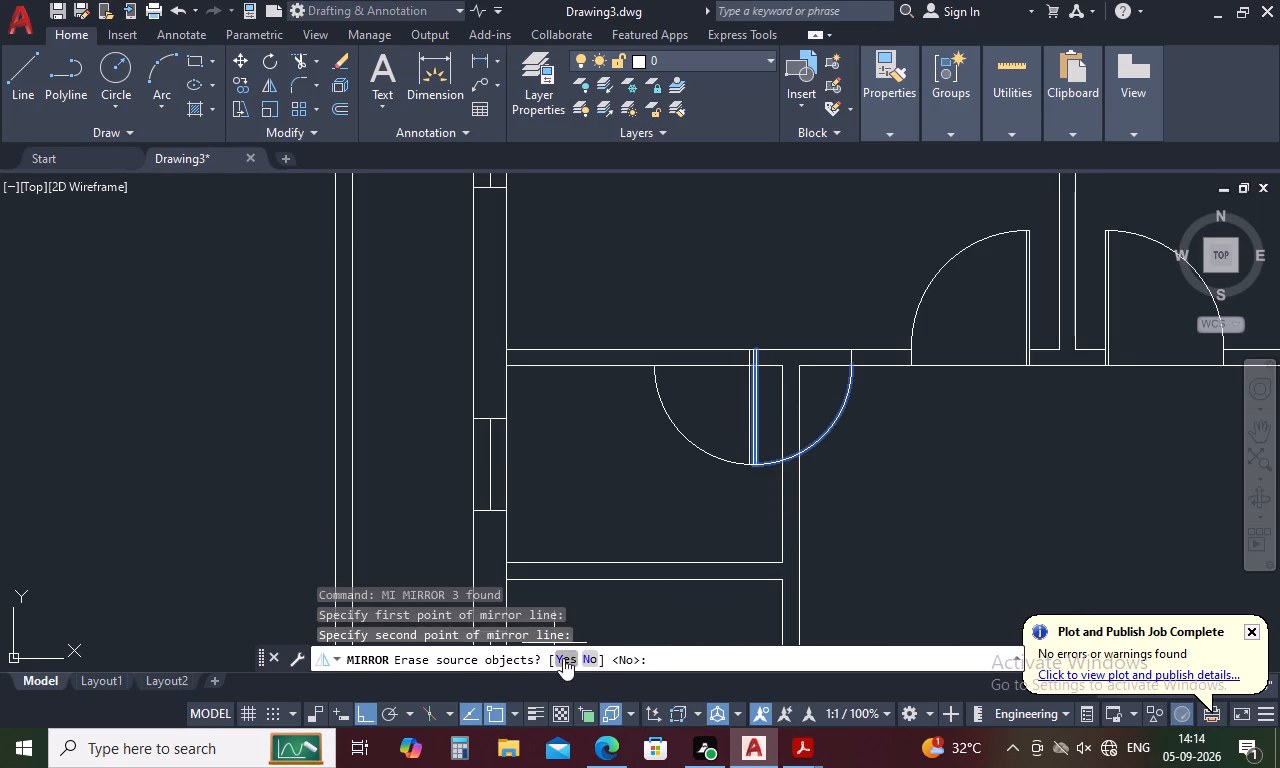
{"action": "left_click", "coordinate": [563, 658]}
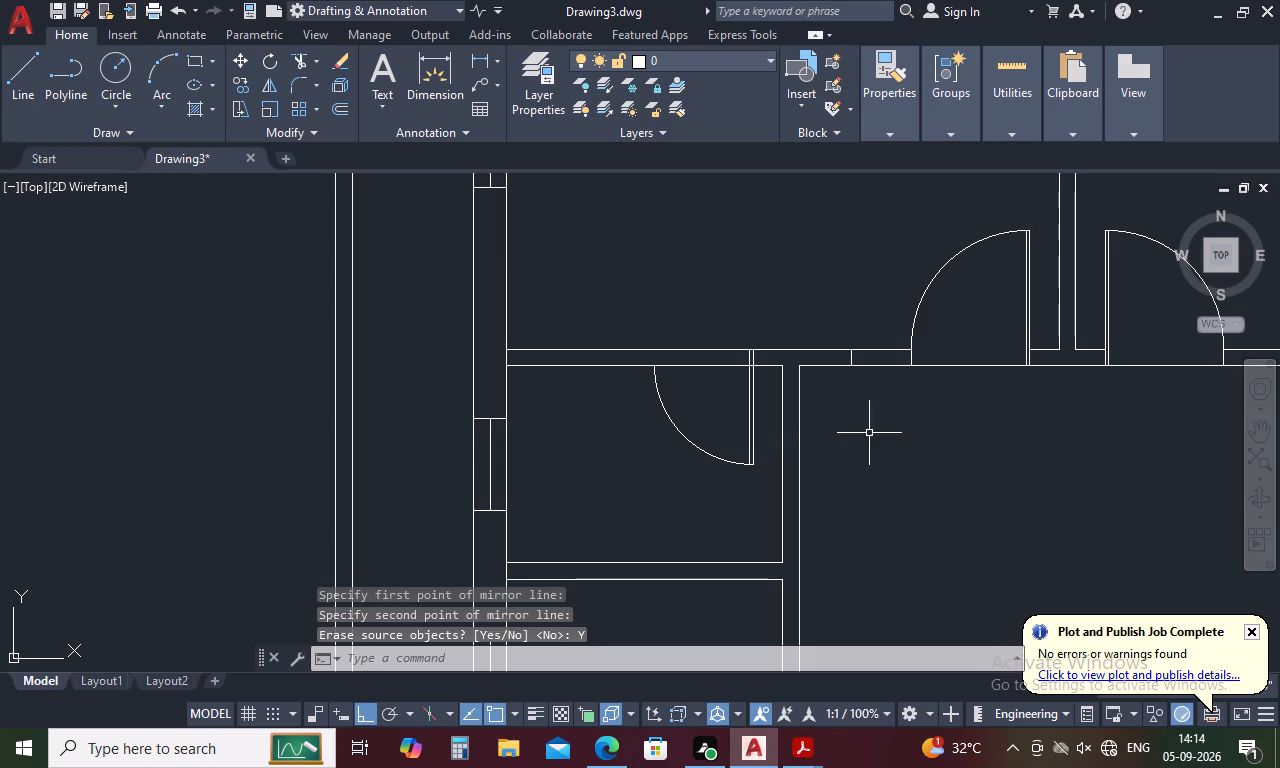
Delete the leftover jamb line in the wall east of the mirrored door.
{"action": "left_click", "coordinate": [852, 356]}
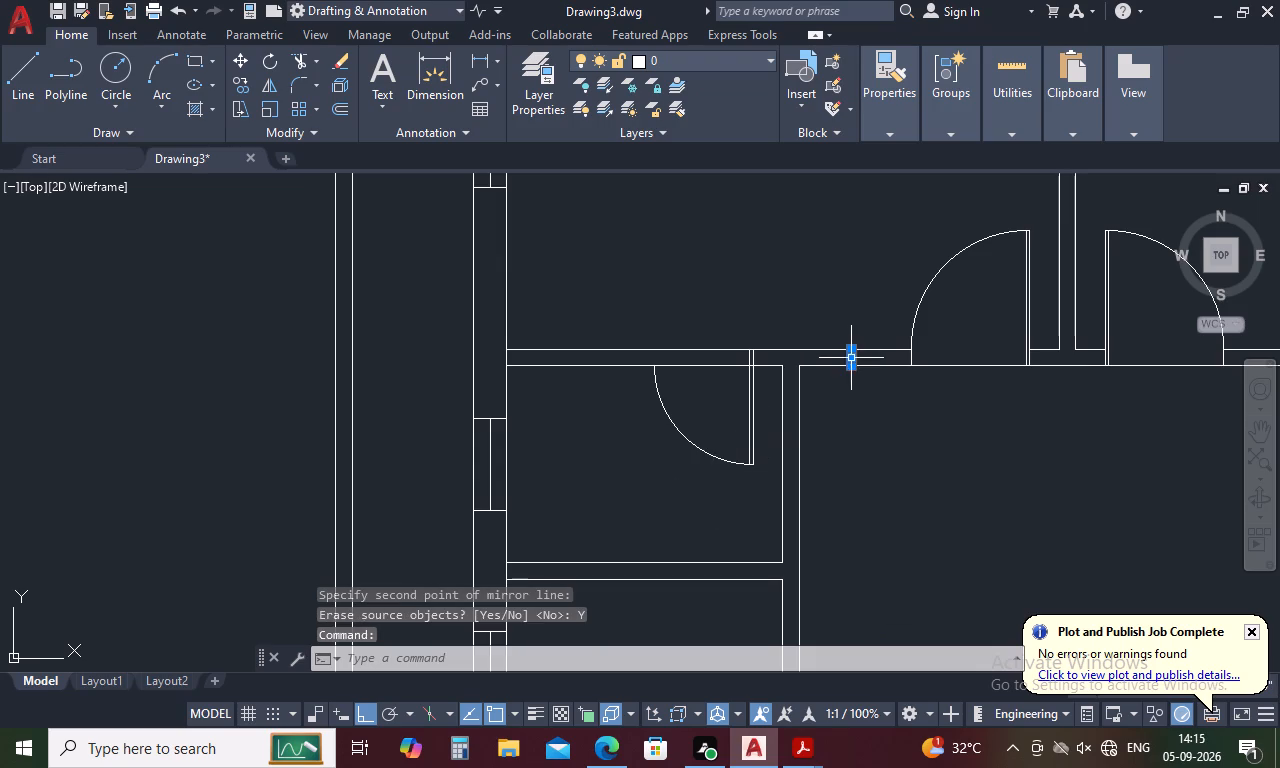
{"action": "key", "text": "Delete"}
Draw the west jamb line from the swing arc's upper end up to the north wall's upper line.
{"action": "type", "text": "l"}
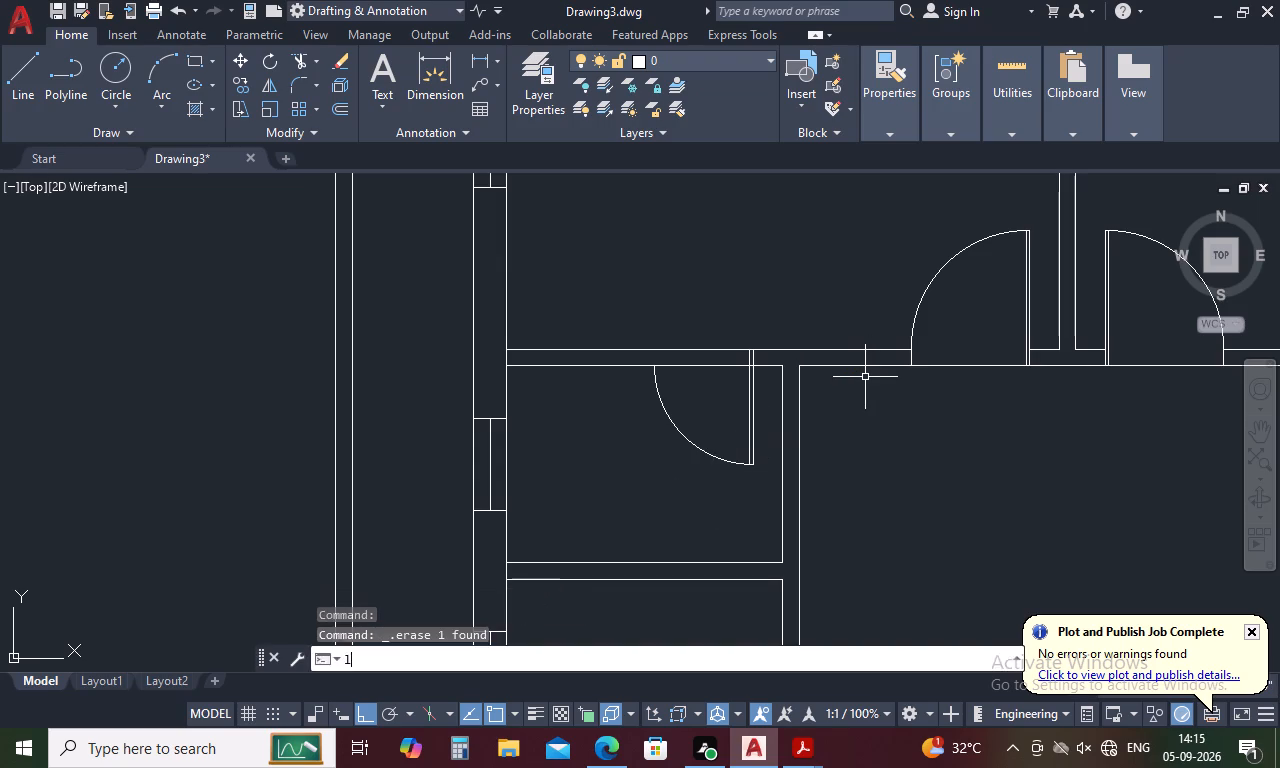
{"action": "key", "text": "space"}
{"action": "left_click", "coordinate": [655, 370]}
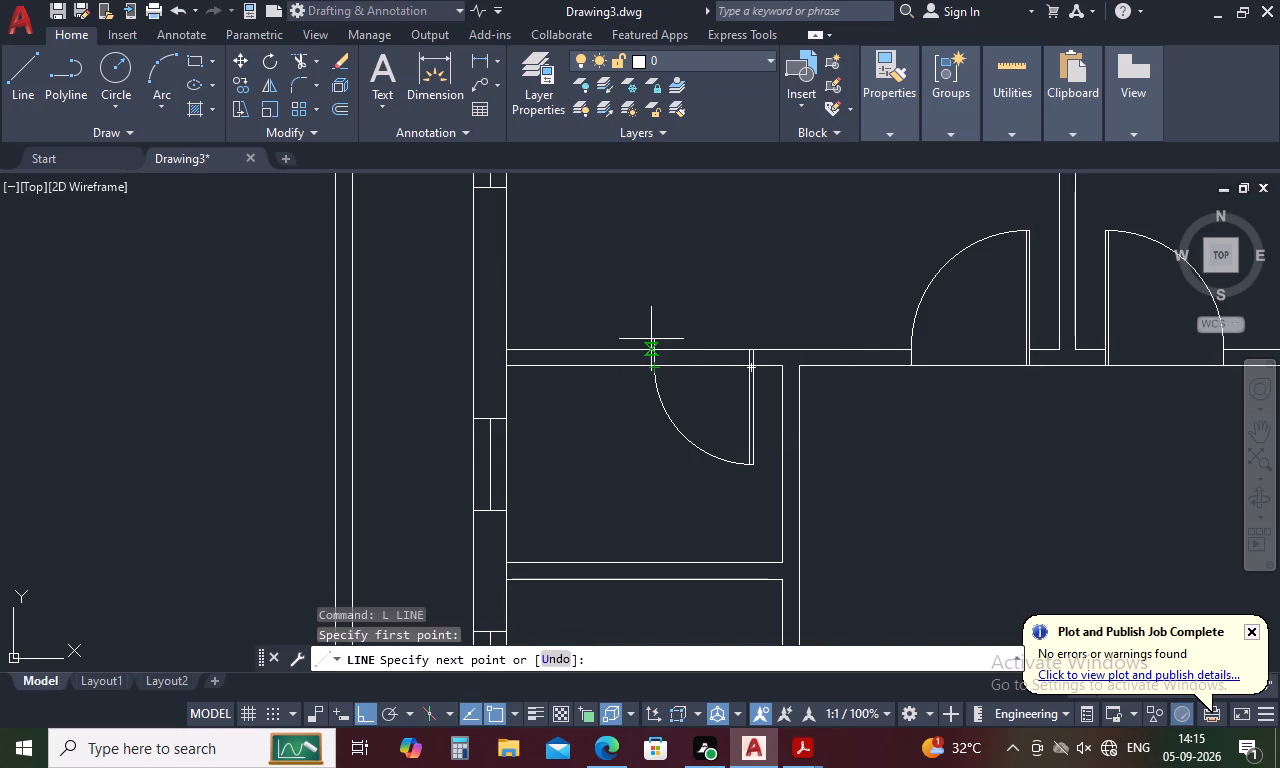
{"action": "left_click", "coordinate": [652, 346]}
{"action": "key", "text": "Escape"}
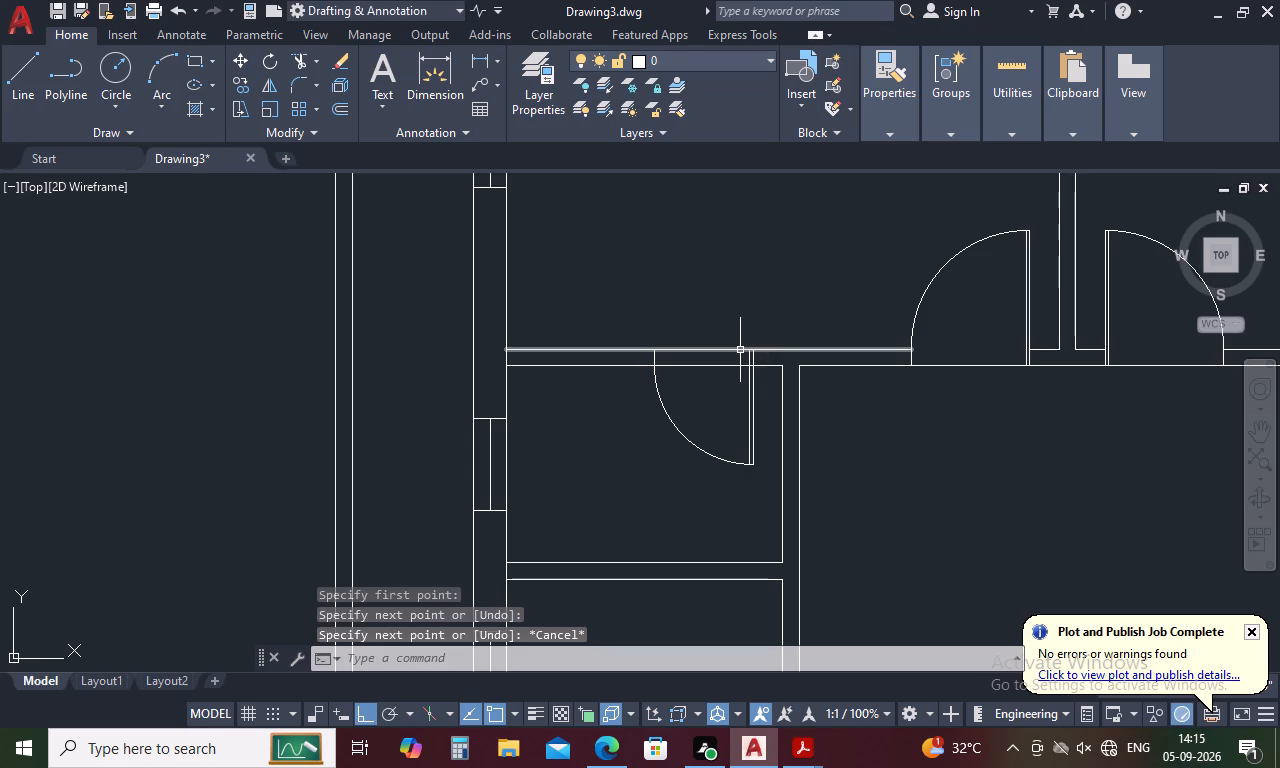
Trim the north wall's lower line across the new door opening, including the short piece between the two leaf lines.
{"action": "type", "text": "tr"}
{"action": "key", "text": "space"}
{"action": "left_click", "coordinate": [699, 349]}
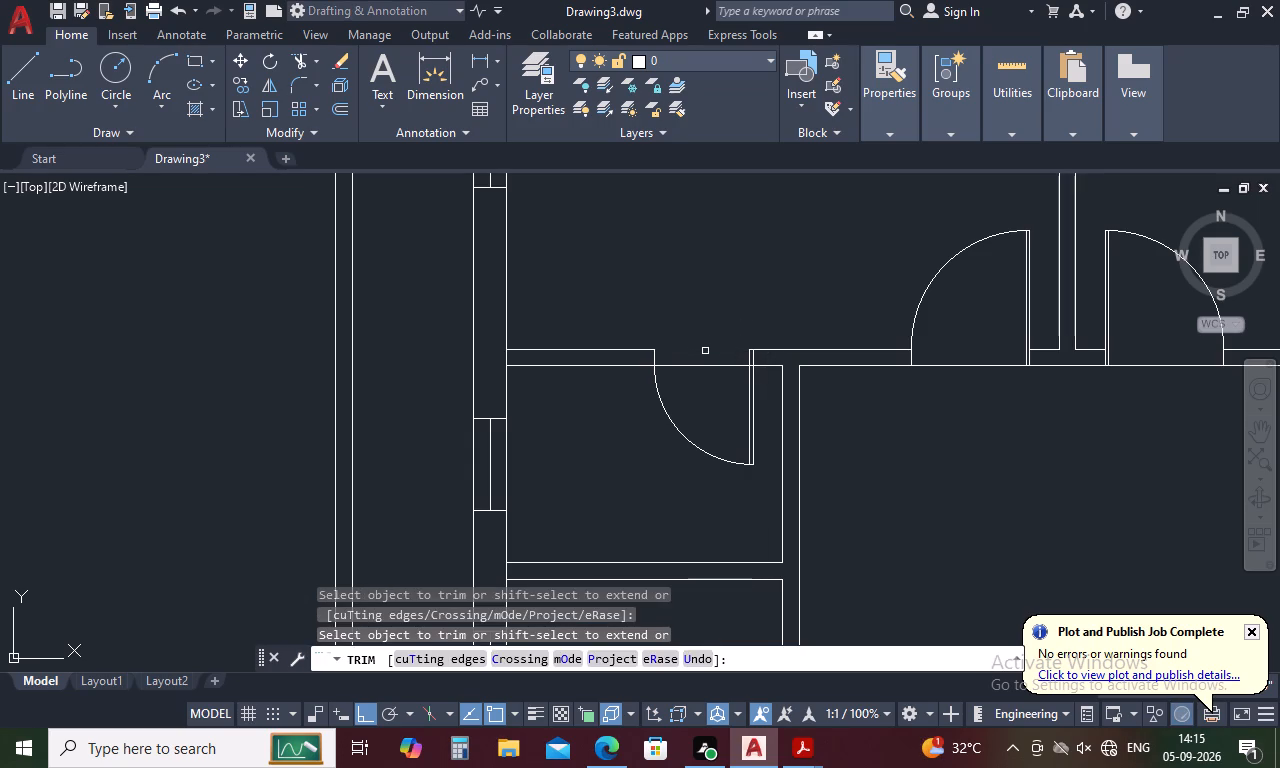
{"action": "key", "text": "ctrl+z"}
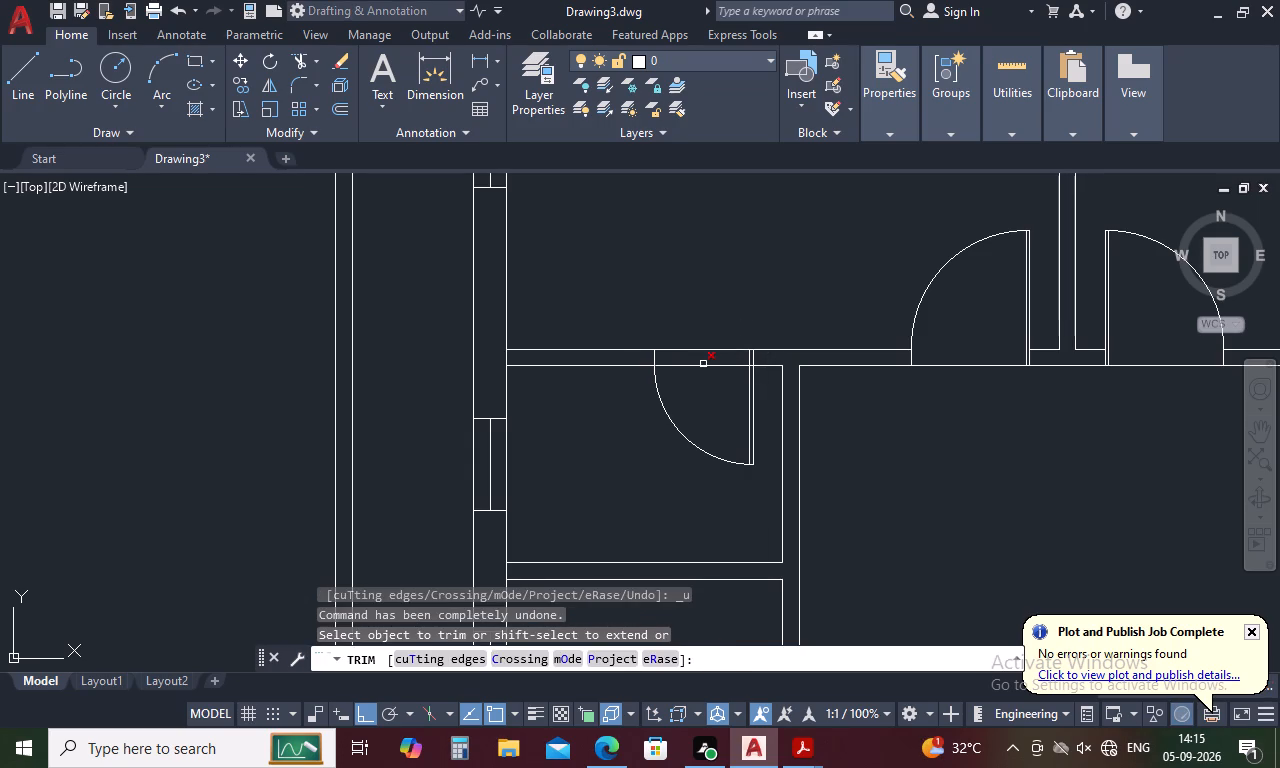
{"action": "left_click", "coordinate": [703, 365]}
{"action": "scroll", "coordinate": [750, 362], "scroll_direction": "up", "scroll_amount": 4}
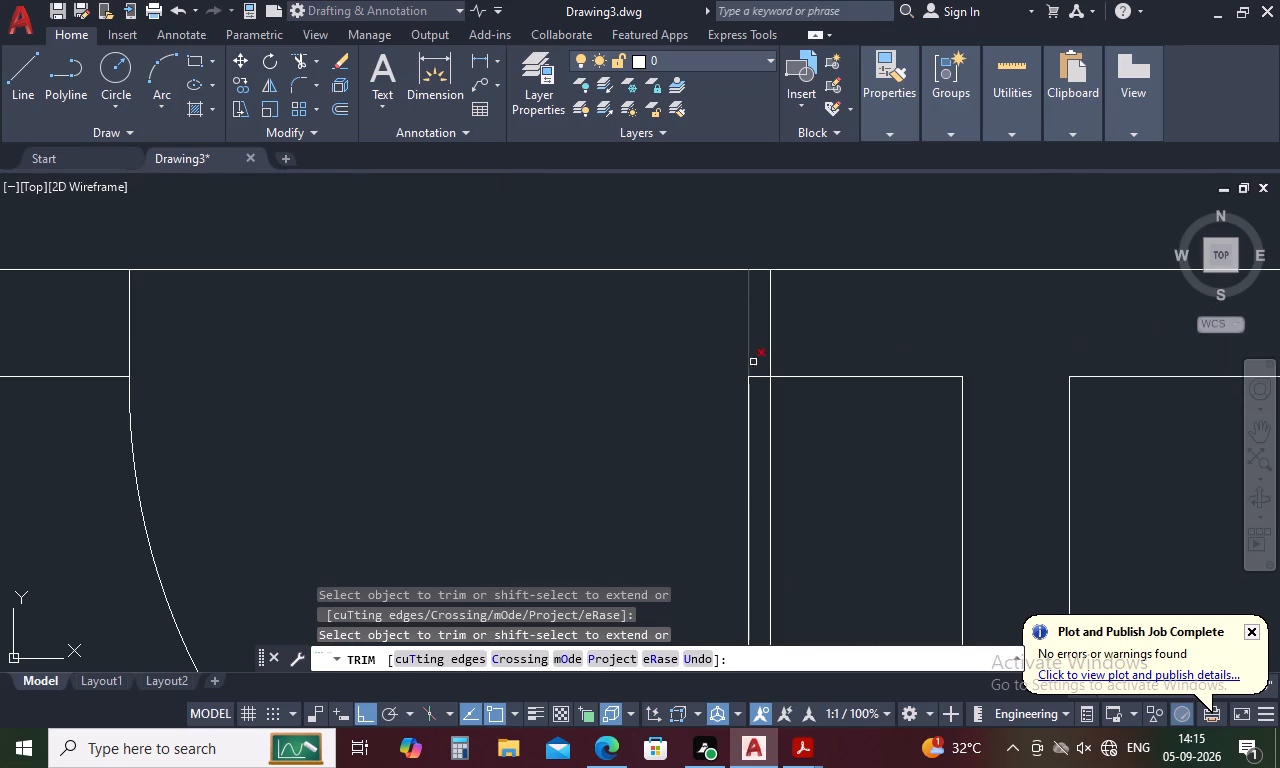
{"action": "left_click", "coordinate": [760, 375]}
{"action": "scroll", "coordinate": [760, 375], "scroll_direction": "down", "scroll_amount": 4}
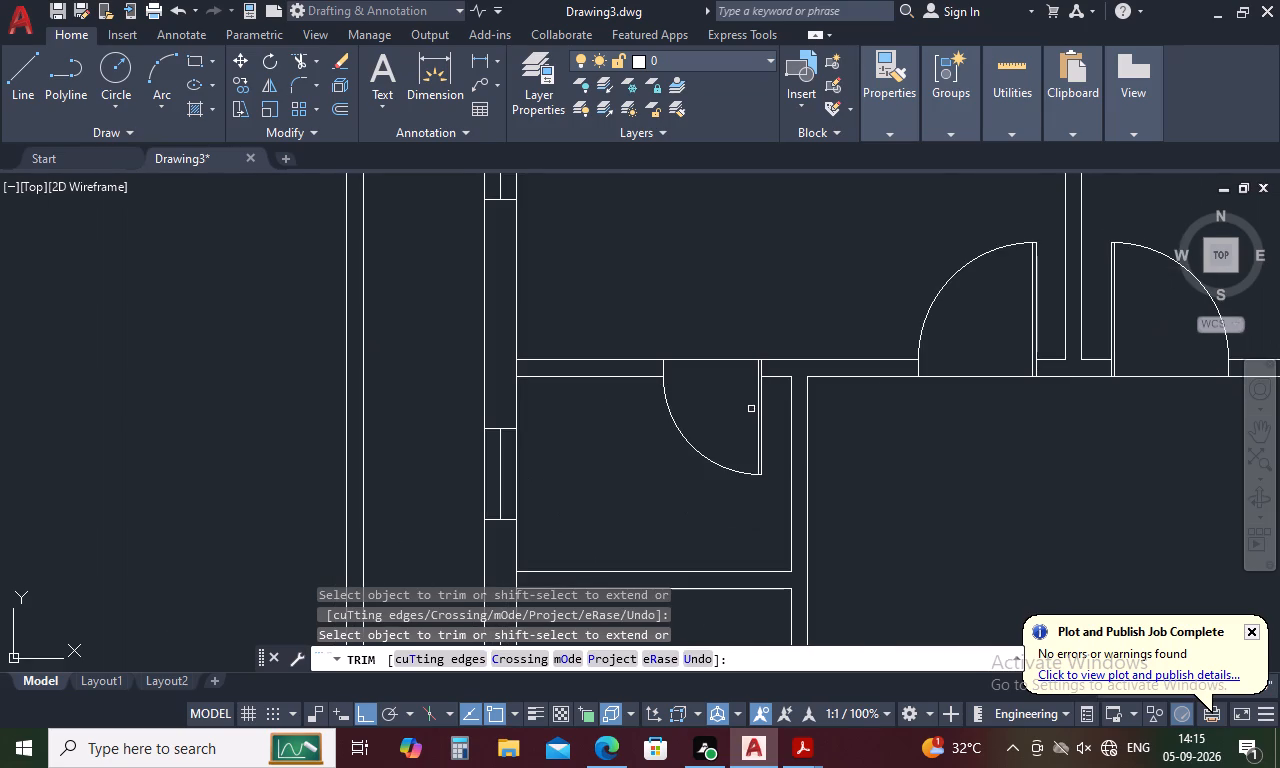
{"action": "scroll", "coordinate": [740, 403], "scroll_direction": "down", "scroll_amount": 3}
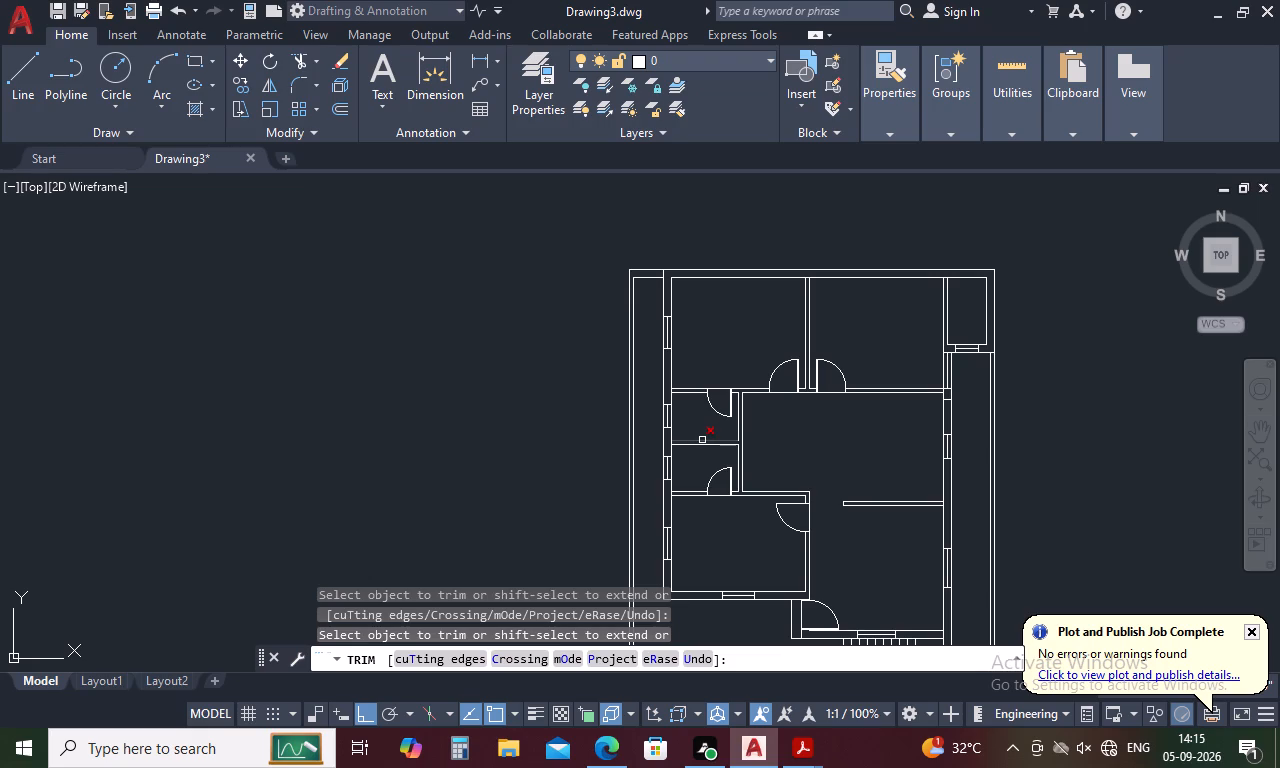
{"action": "key", "text": "Escape"}
Copy the finished door's leaf lines, swing arc and jamb line from the hinge end onto the northeast corner room's west wall, near its top.
{"action": "scroll", "coordinate": [705, 406], "scroll_direction": "up", "scroll_amount": 3}
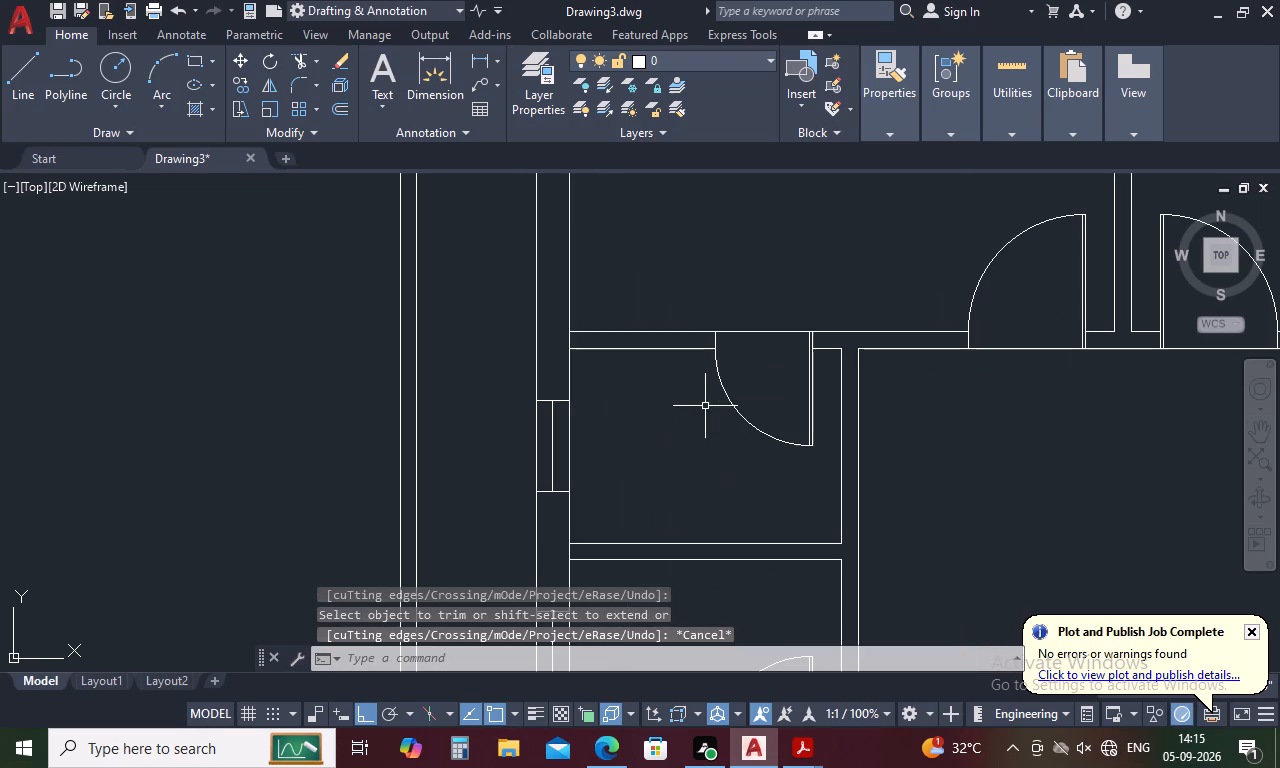
{"action": "scroll", "coordinate": [758, 392], "scroll_direction": "up", "scroll_amount": 2}
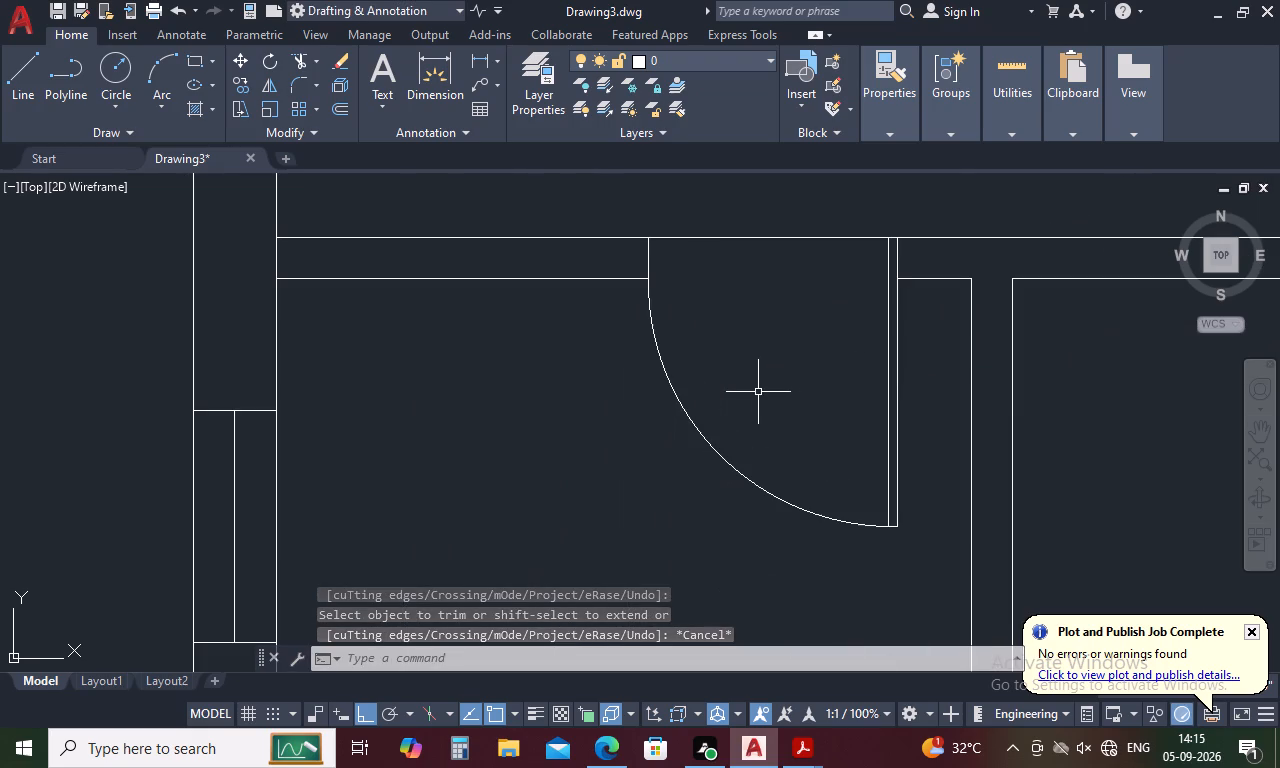
{"action": "left_click_drag", "start_coordinate": [929, 341], "coordinate": [637, 441]}
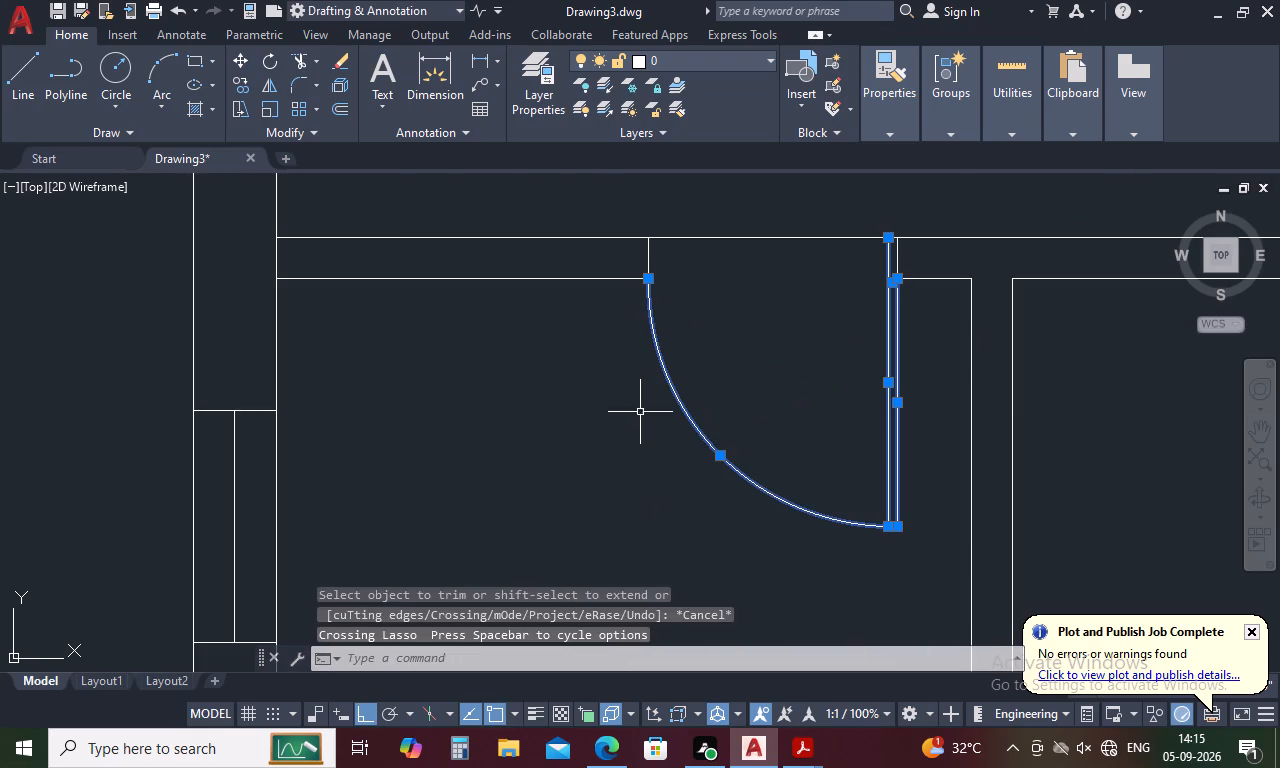
{"action": "left_click", "coordinate": [646, 248]}
{"action": "right_click", "coordinate": [722, 312]}
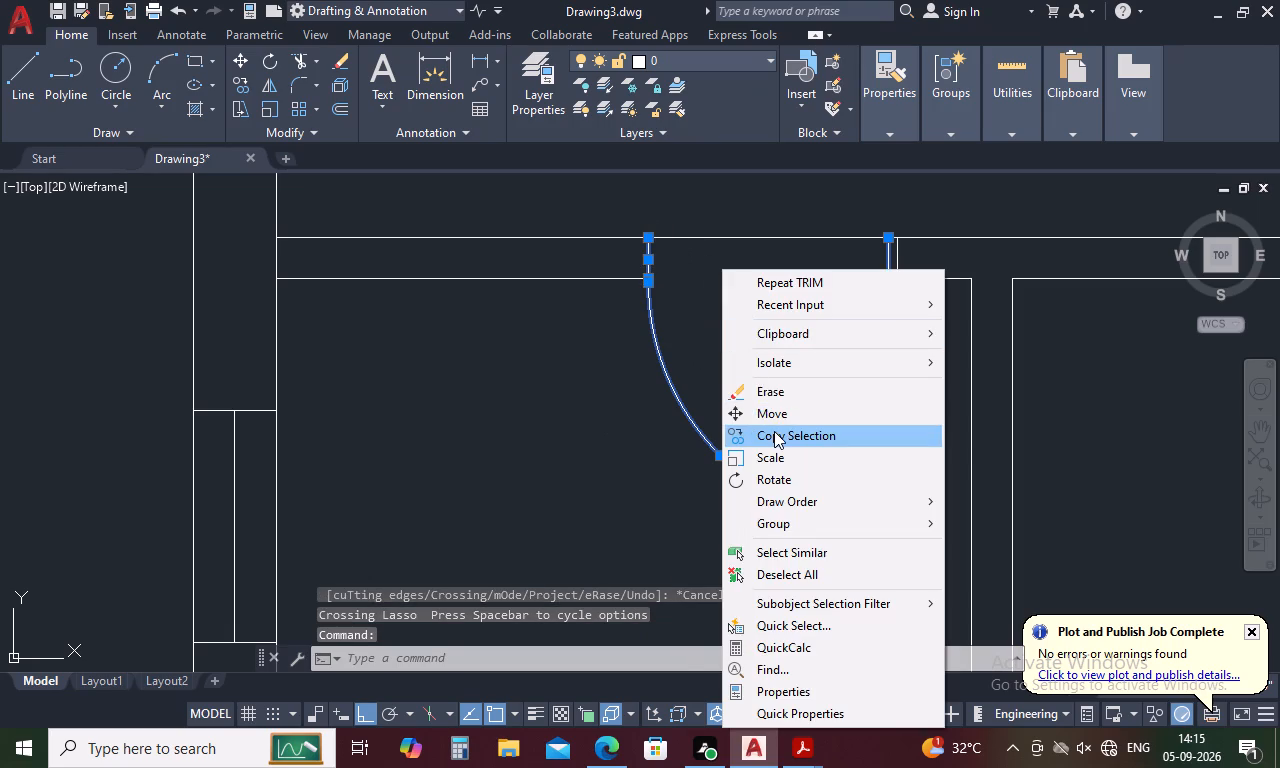
{"action": "left_click", "coordinate": [774, 431]}
{"action": "left_click", "coordinate": [894, 283]}
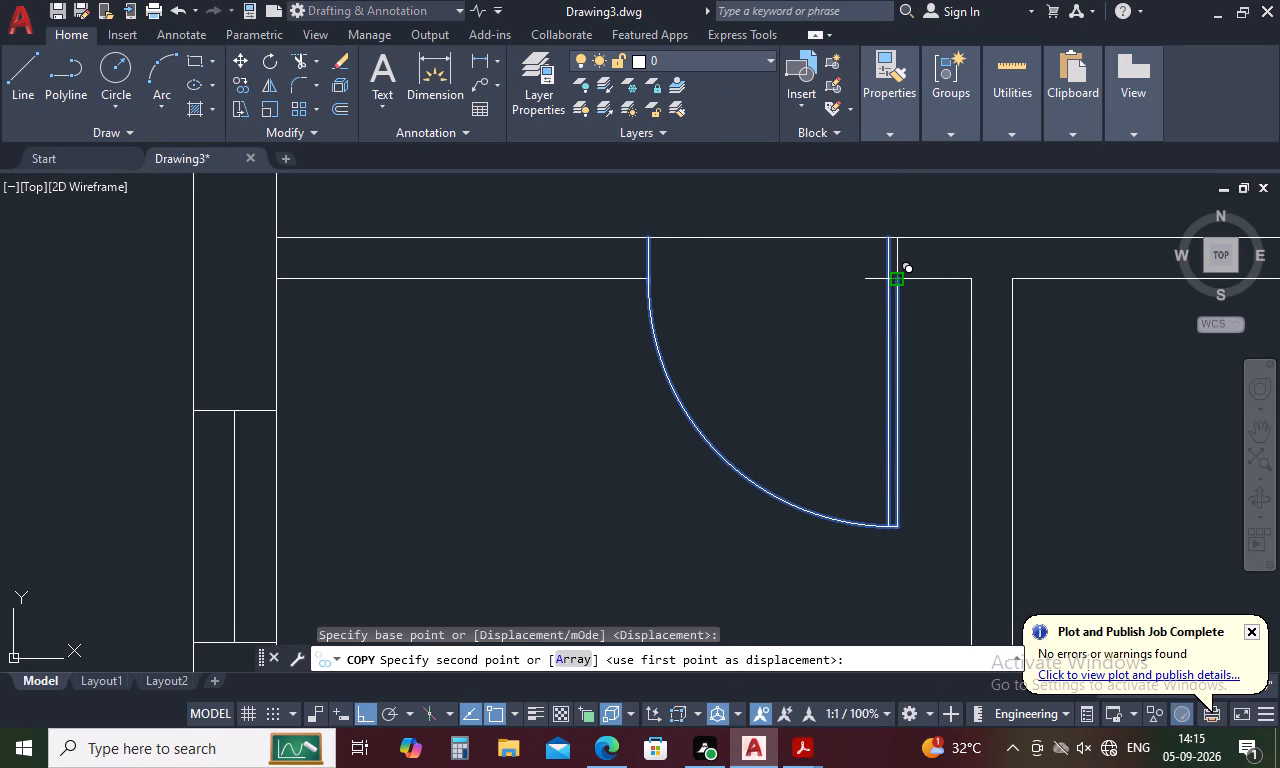
{"action": "scroll", "coordinate": [894, 283], "scroll_direction": "down", "scroll_amount": 7}
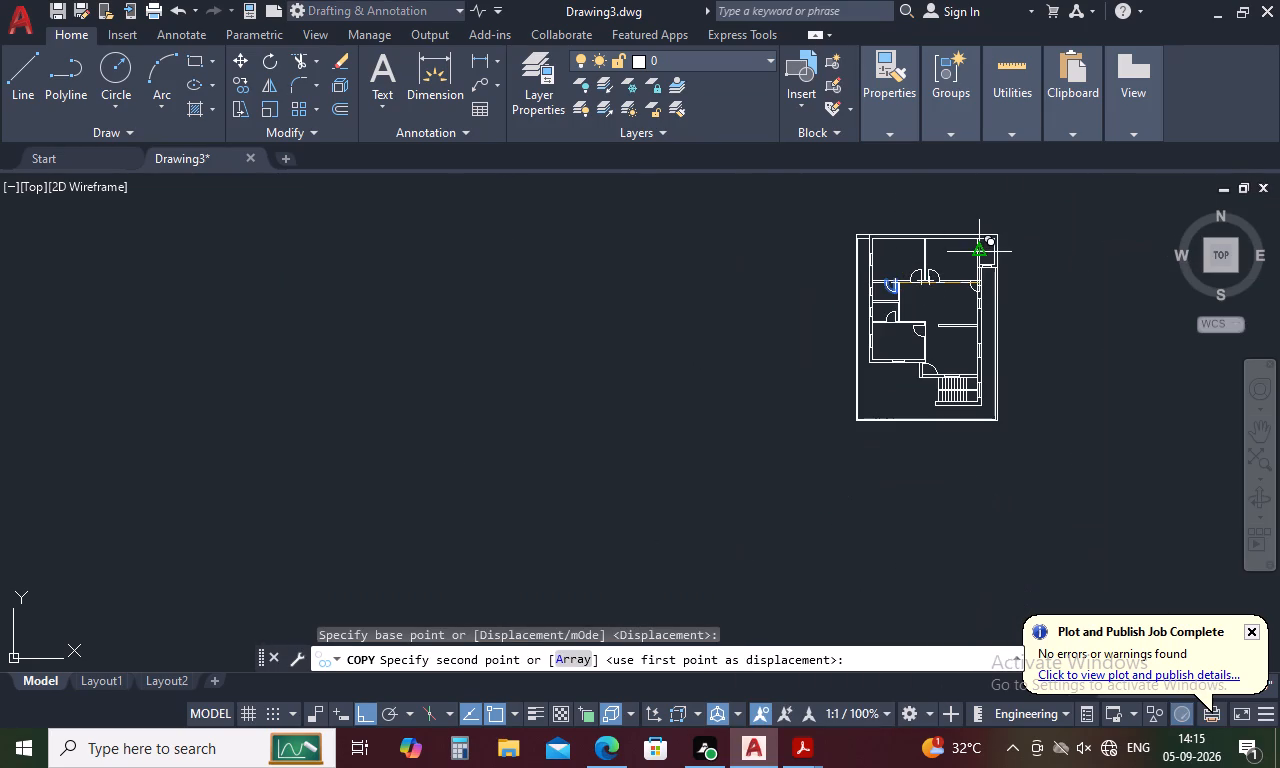
{"action": "scroll", "coordinate": [985, 242], "scroll_direction": "up", "scroll_amount": 4}
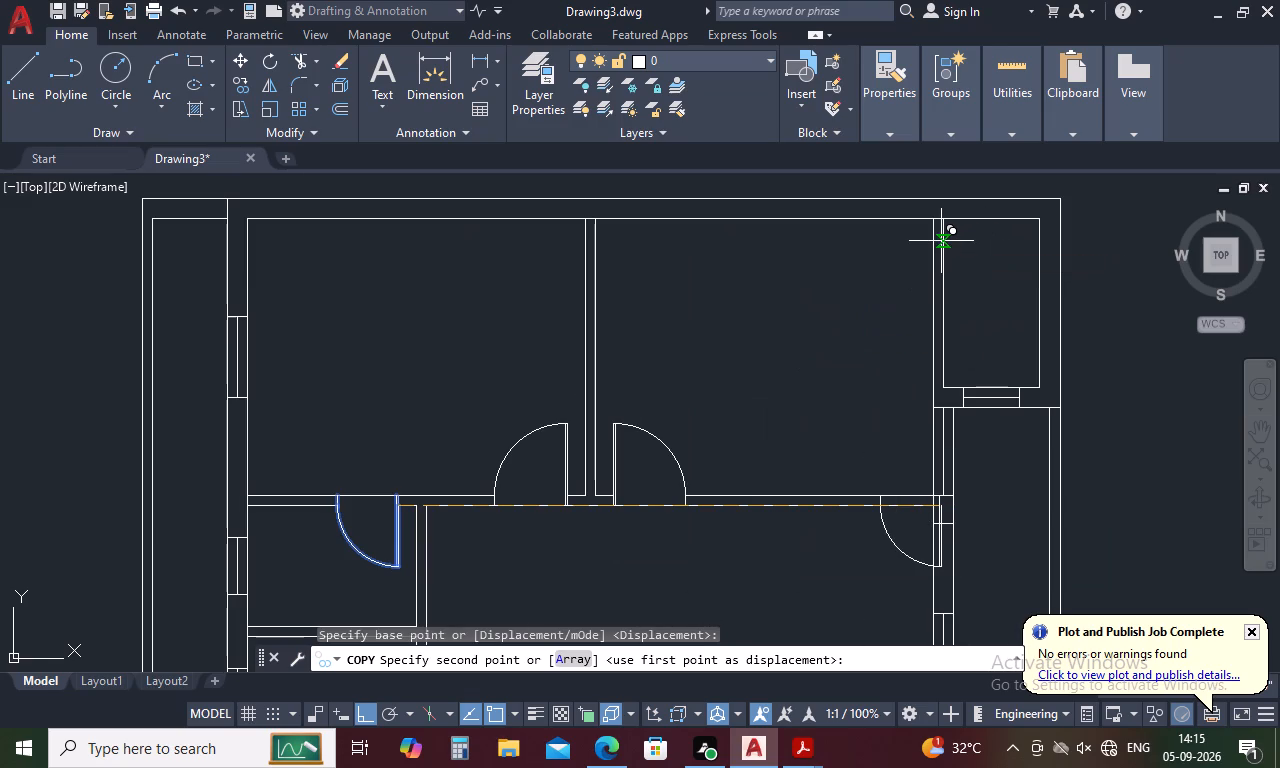
{"action": "scroll", "coordinate": [941, 241], "scroll_direction": "up", "scroll_amount": 3}
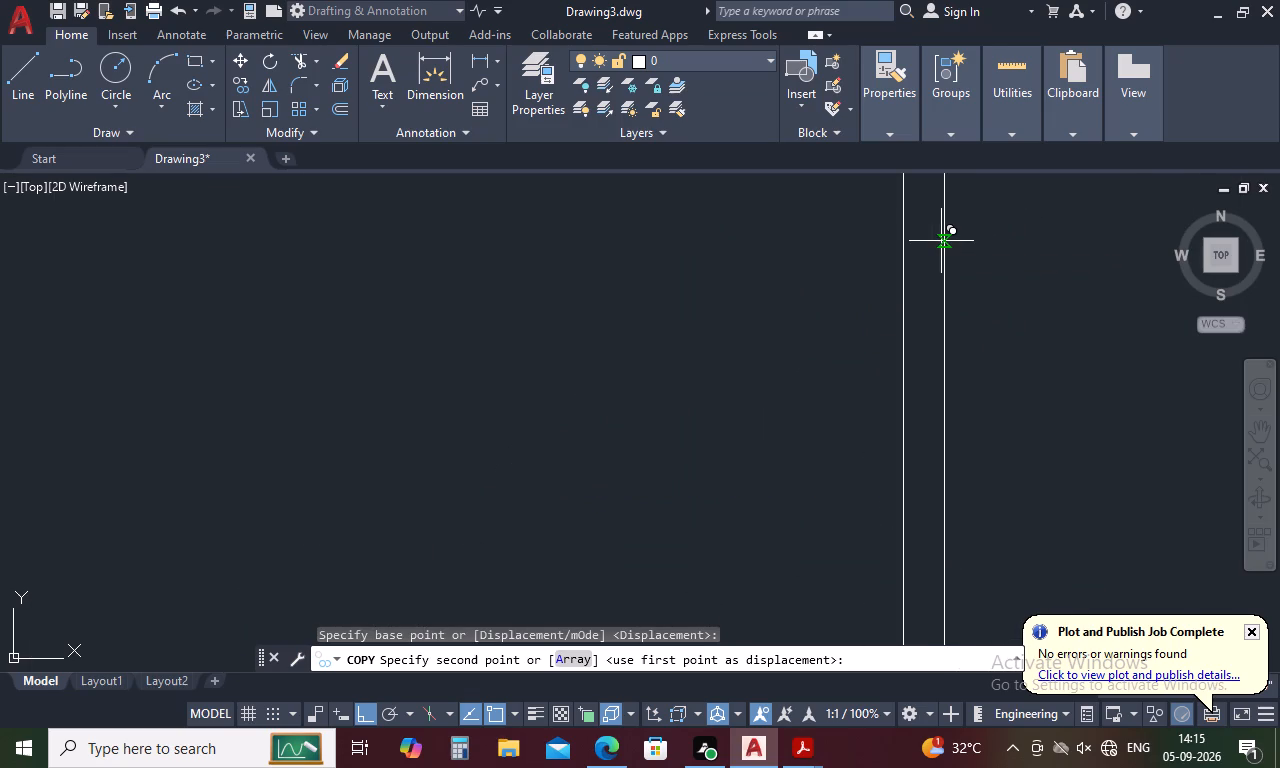
{"action": "scroll", "coordinate": [941, 241], "scroll_direction": "down", "scroll_amount": 2}
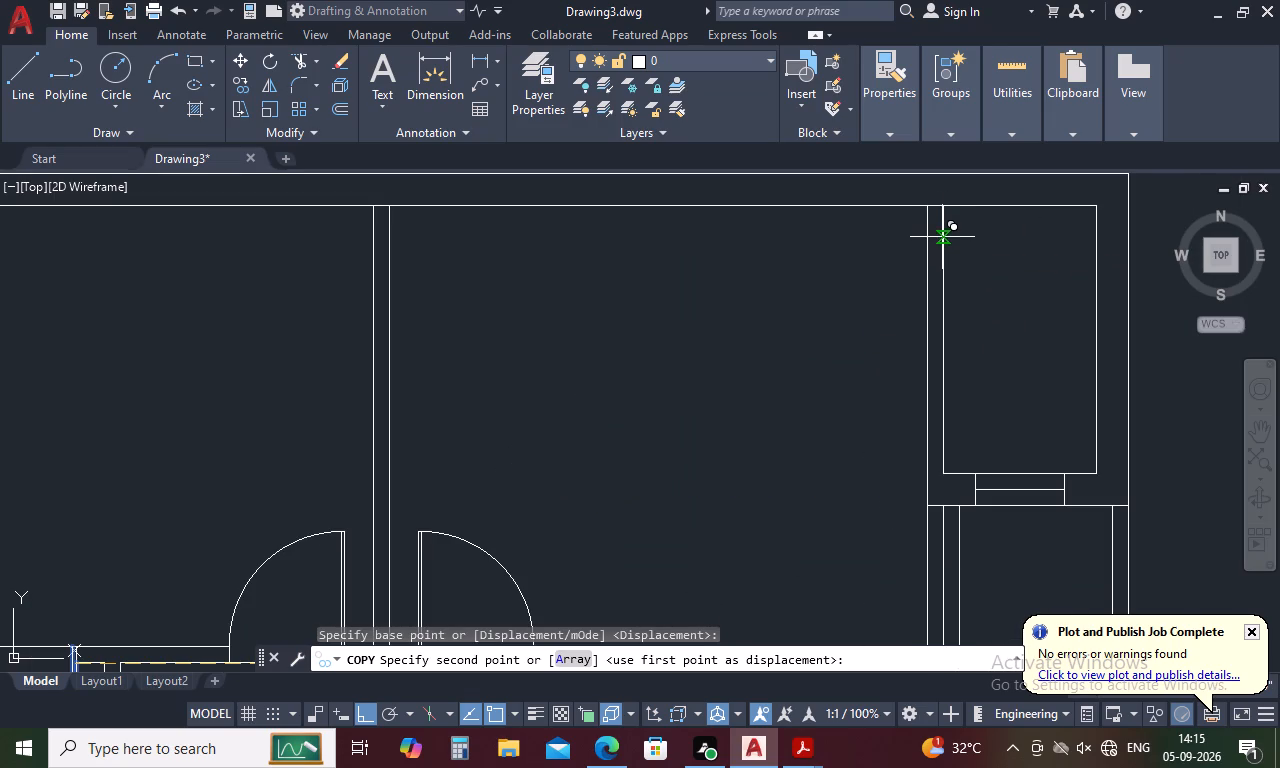
{"action": "left_click", "coordinate": [942, 233]}
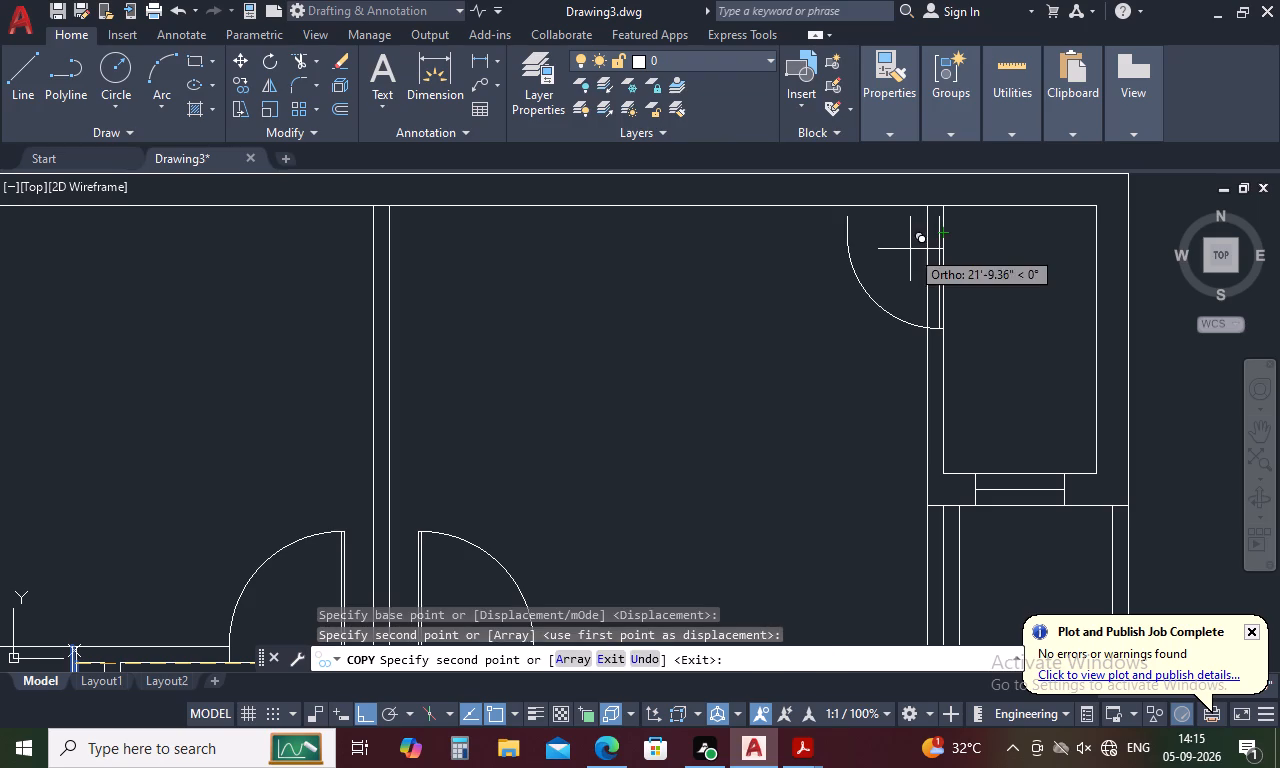
{"action": "key", "text": "Escape"}
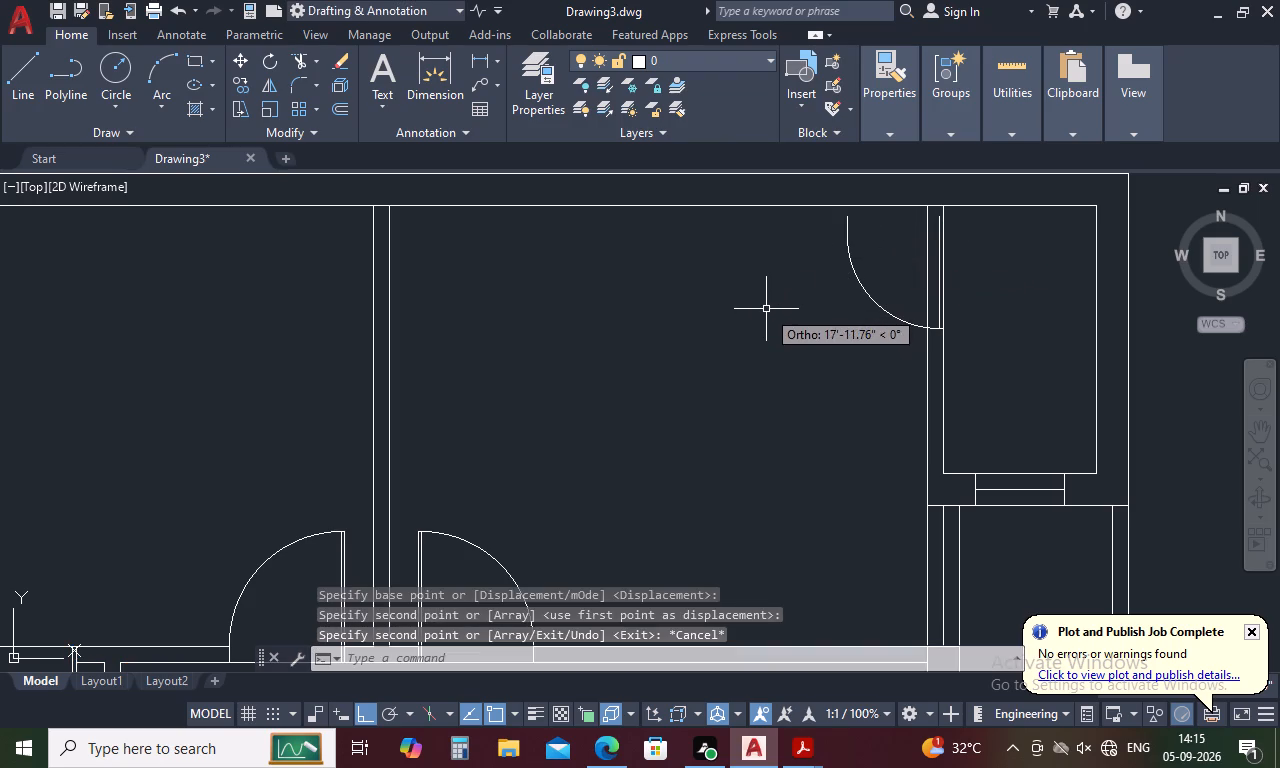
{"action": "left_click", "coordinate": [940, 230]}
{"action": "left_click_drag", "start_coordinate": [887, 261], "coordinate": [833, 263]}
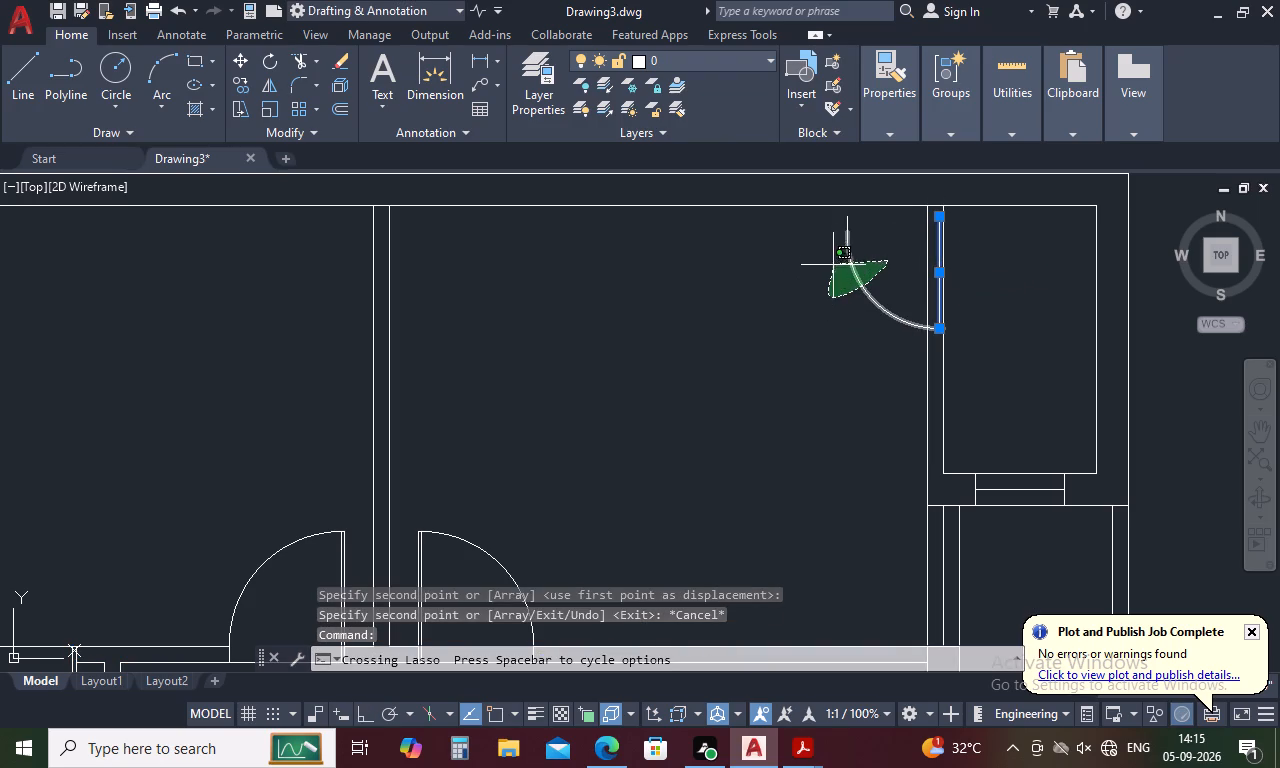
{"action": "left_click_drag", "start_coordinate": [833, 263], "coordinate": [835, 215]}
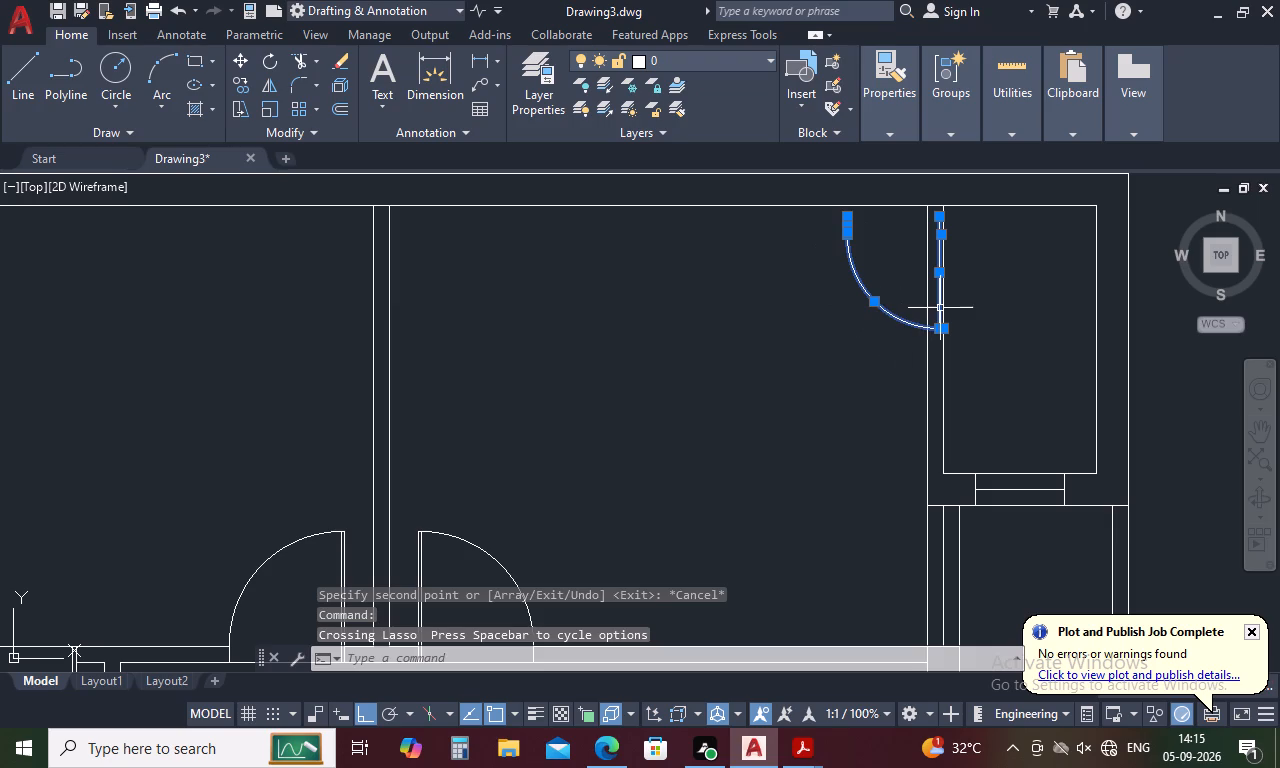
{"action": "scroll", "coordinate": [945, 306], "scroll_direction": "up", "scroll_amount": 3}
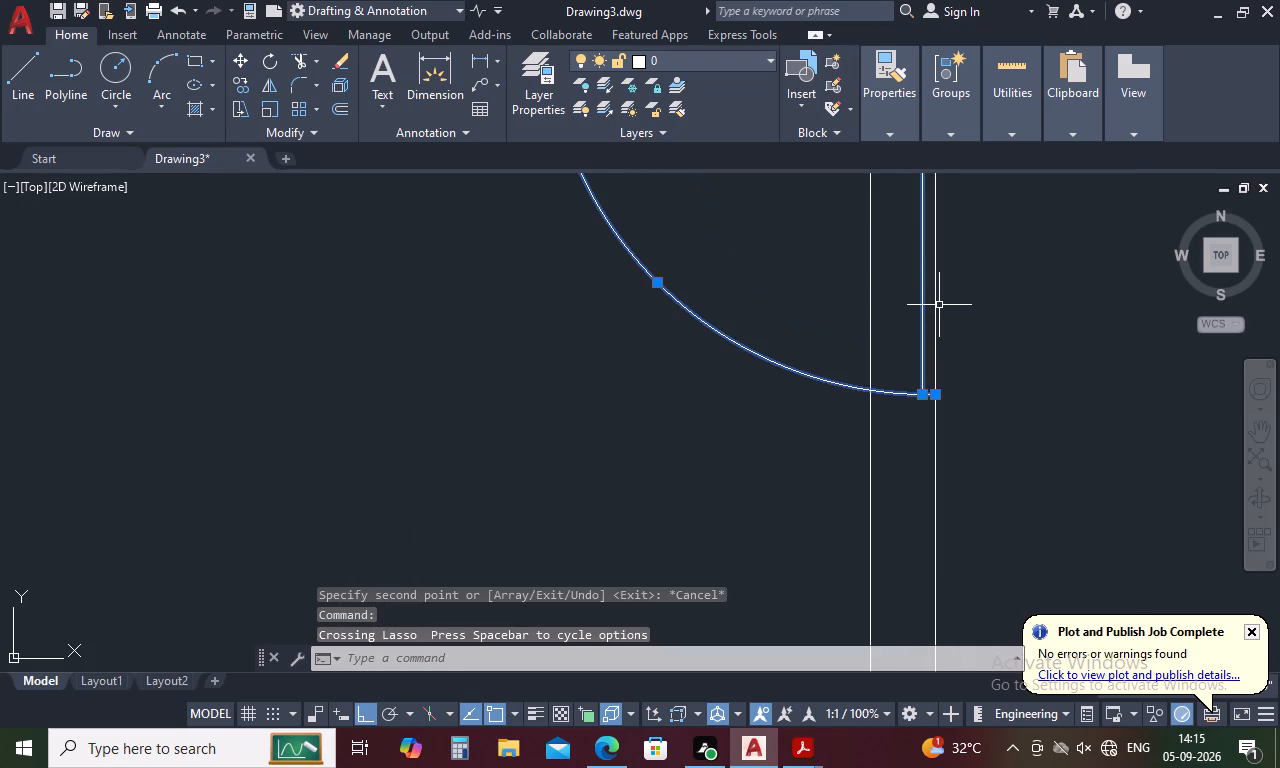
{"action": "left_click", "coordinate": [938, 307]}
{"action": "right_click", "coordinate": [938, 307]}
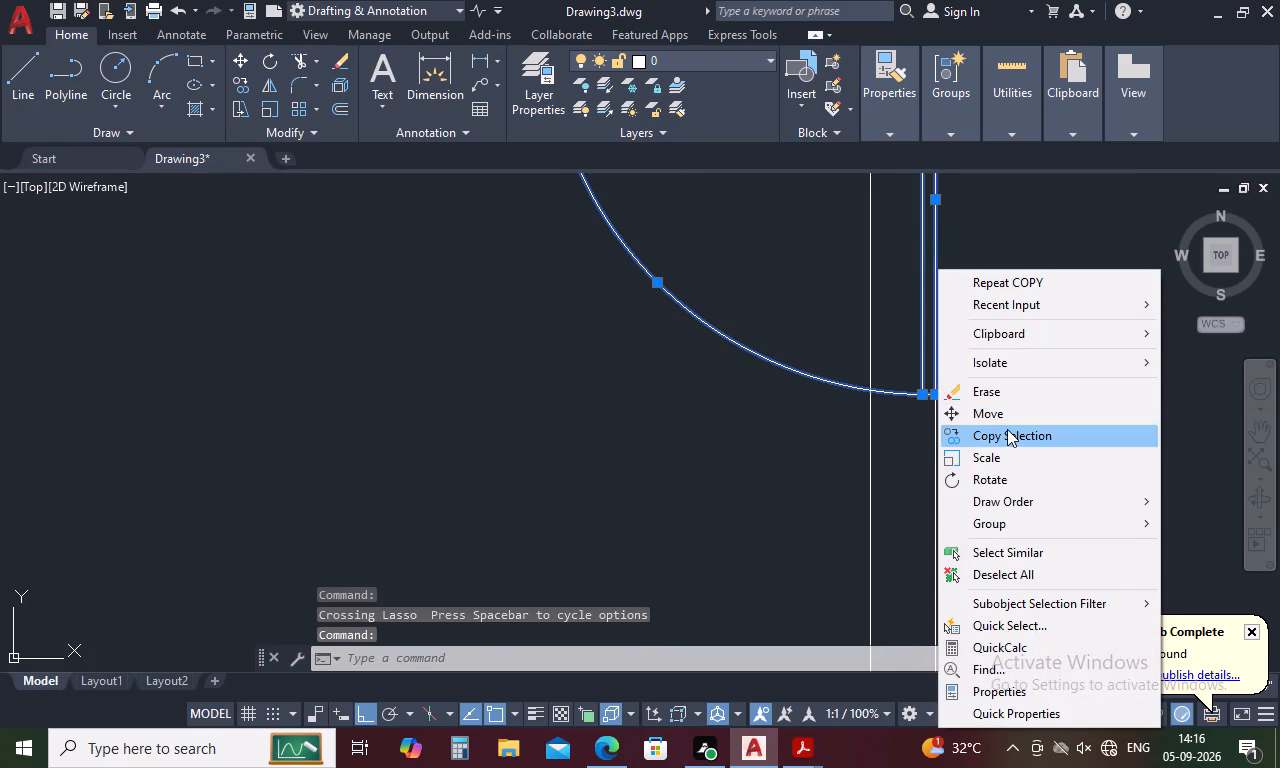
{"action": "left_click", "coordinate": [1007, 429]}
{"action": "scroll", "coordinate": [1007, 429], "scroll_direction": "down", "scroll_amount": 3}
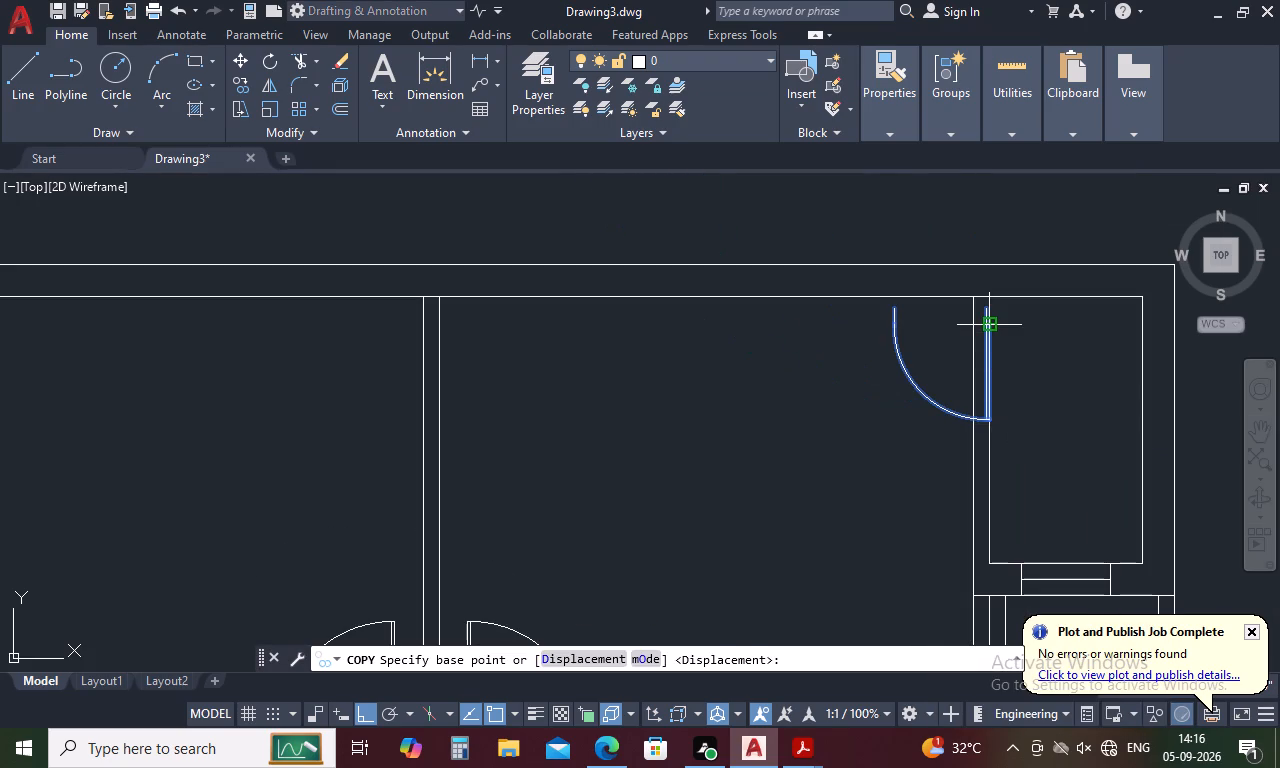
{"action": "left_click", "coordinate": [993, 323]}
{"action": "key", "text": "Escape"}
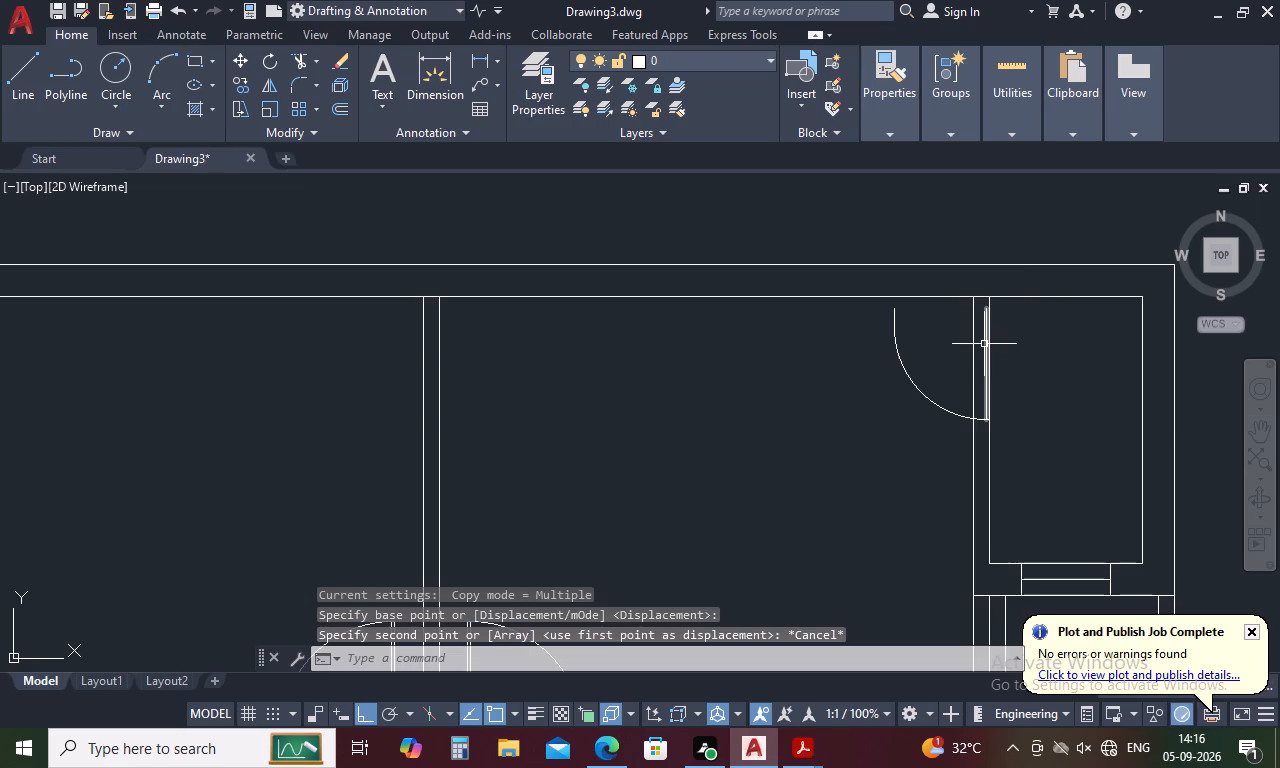
Rotate the copied leaf lines, swing arc and jamb line 90° about the hinge end so the door swings into the northeast corner room.
{"action": "left_click", "coordinate": [984, 344]}
{"action": "scroll", "coordinate": [987, 352], "scroll_direction": "up", "scroll_amount": 3}
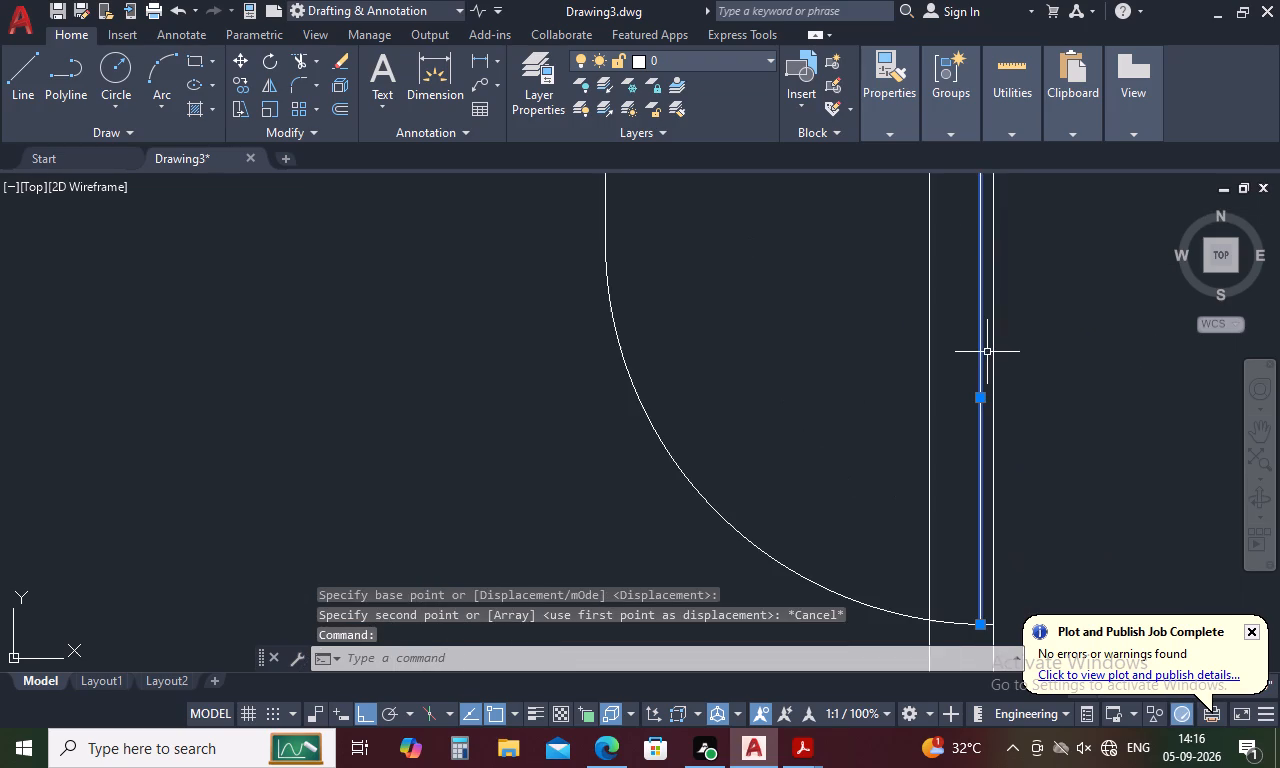
{"action": "left_click", "coordinate": [995, 346]}
{"action": "left_click_drag", "start_coordinate": [809, 409], "coordinate": [579, 523]}
{"action": "scroll", "coordinate": [578, 519], "scroll_direction": "down", "scroll_amount": 3}
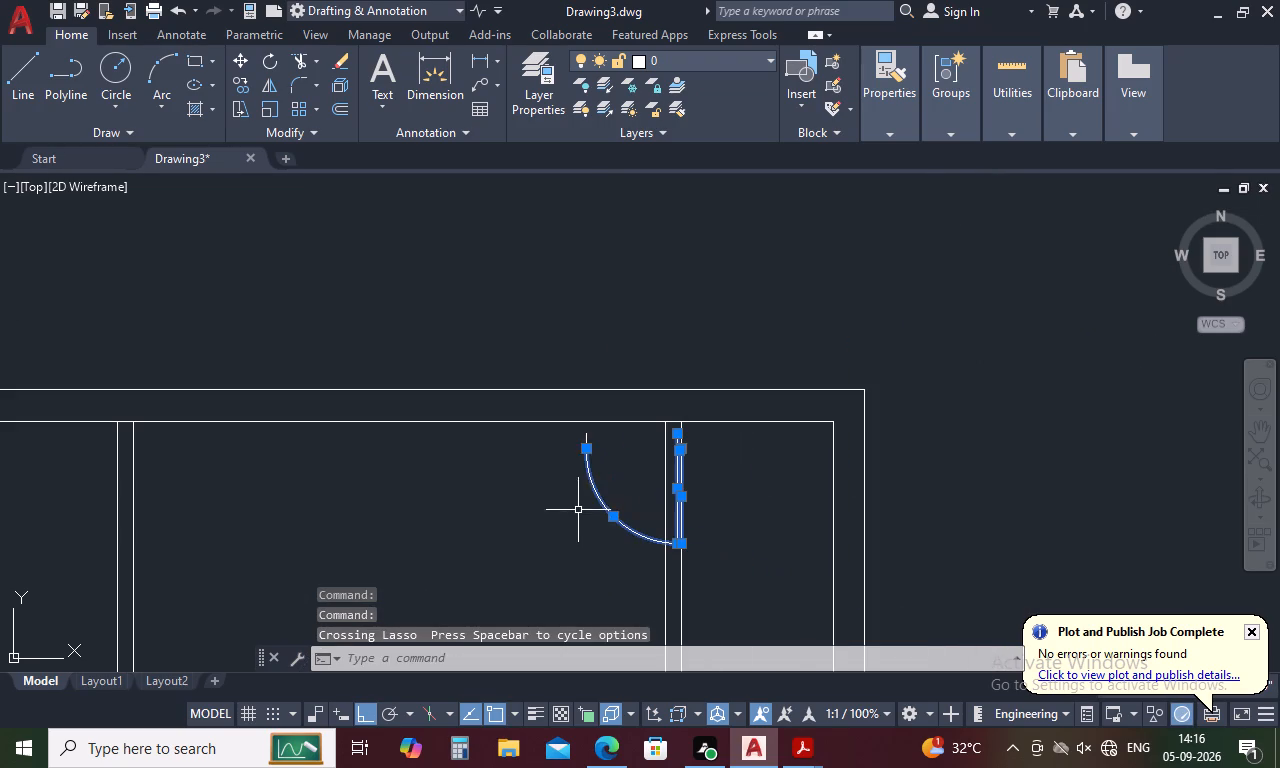
{"action": "scroll", "coordinate": [592, 437], "scroll_direction": "up", "scroll_amount": 2}
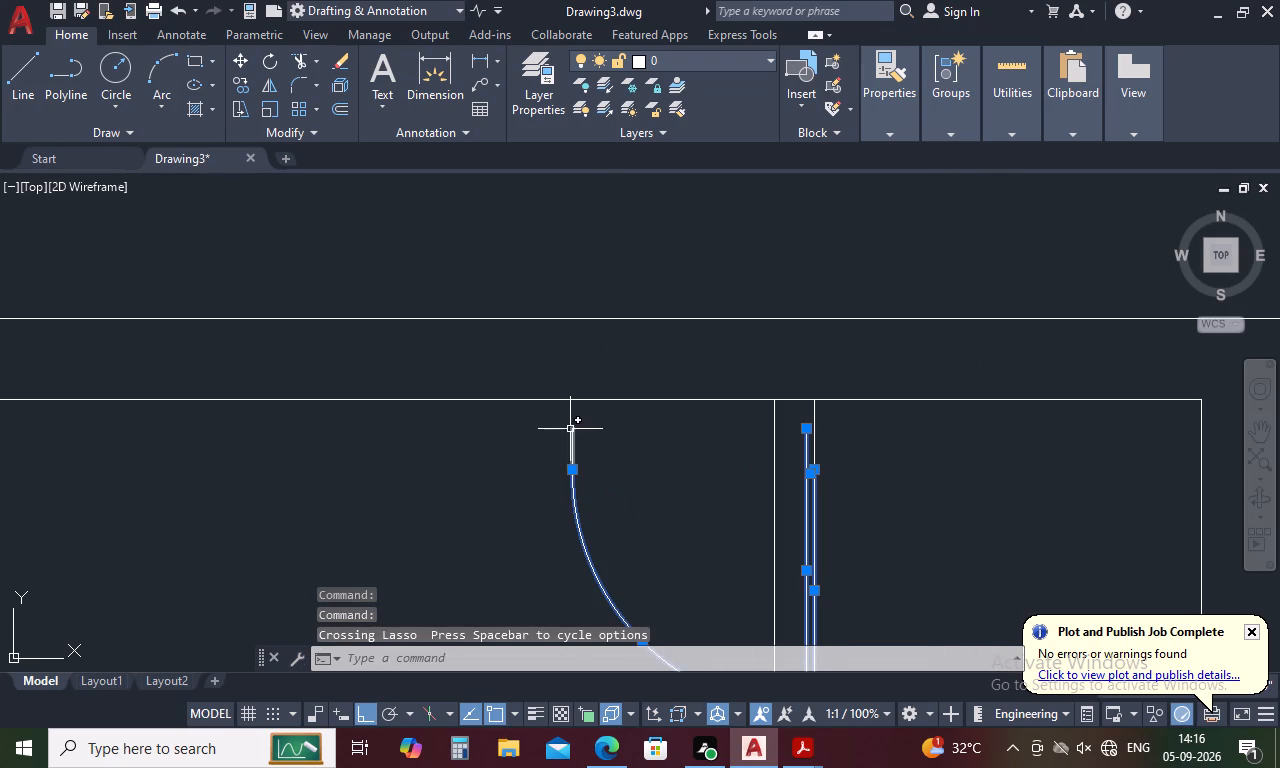
{"action": "left_click", "coordinate": [571, 429]}
{"action": "right_click", "coordinate": [669, 460]}
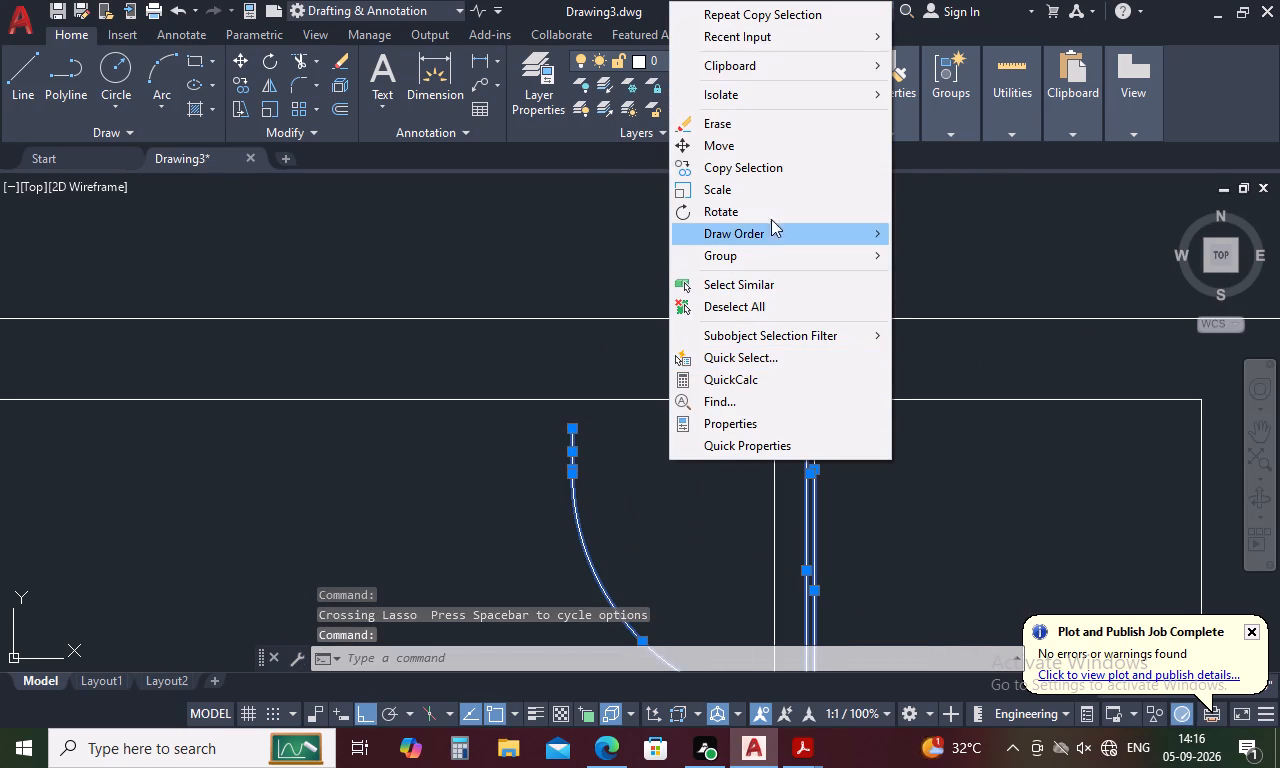
{"action": "left_click", "coordinate": [762, 215]}
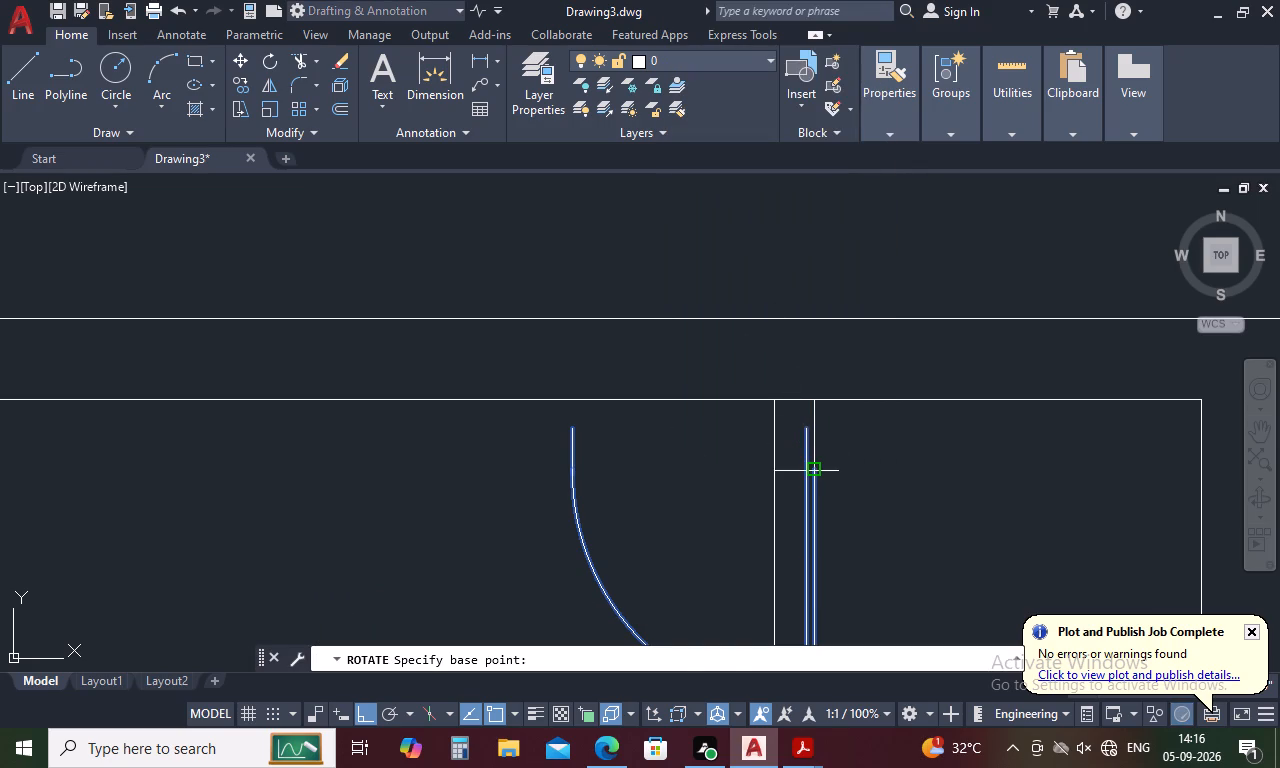
{"action": "left_click", "coordinate": [812, 474]}
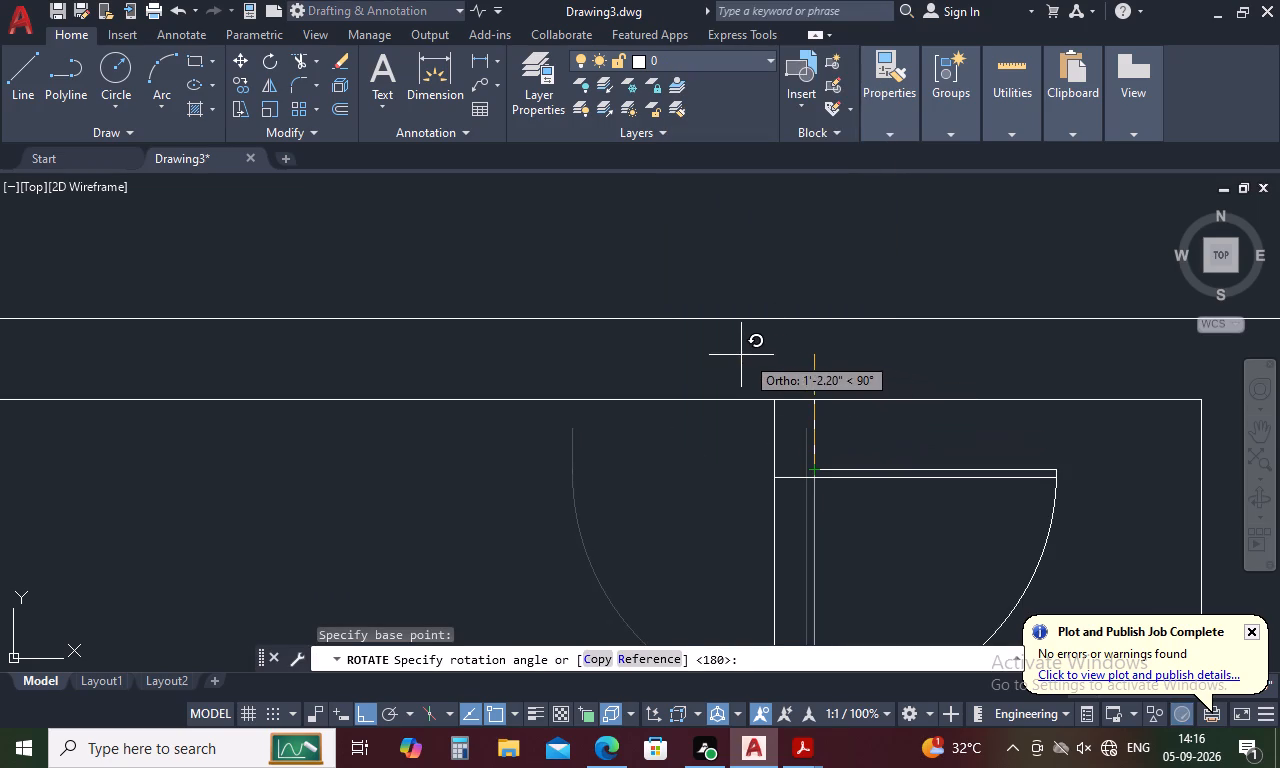
{"action": "left_click", "coordinate": [720, 355]}
{"action": "scroll", "coordinate": [720, 355], "scroll_direction": "down", "scroll_amount": 3}
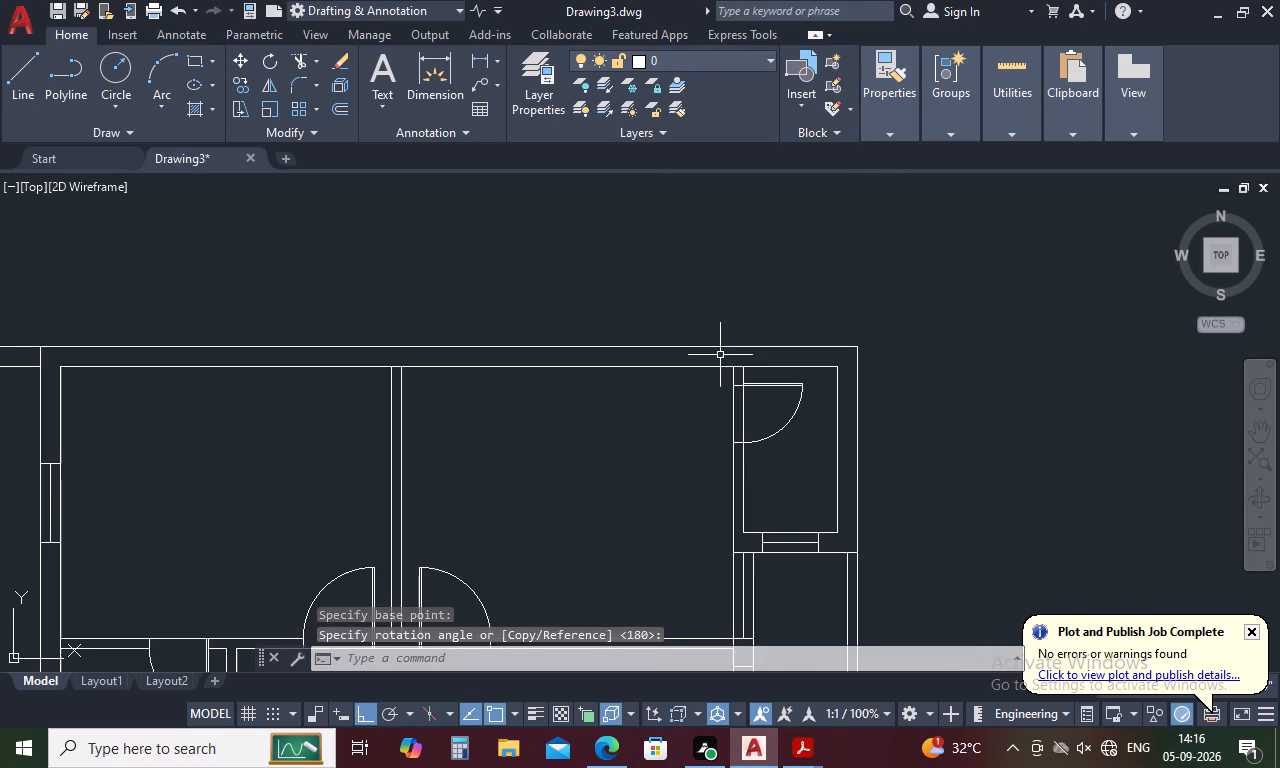
{"action": "scroll", "coordinate": [688, 480], "scroll_direction": "up", "scroll_amount": 1}
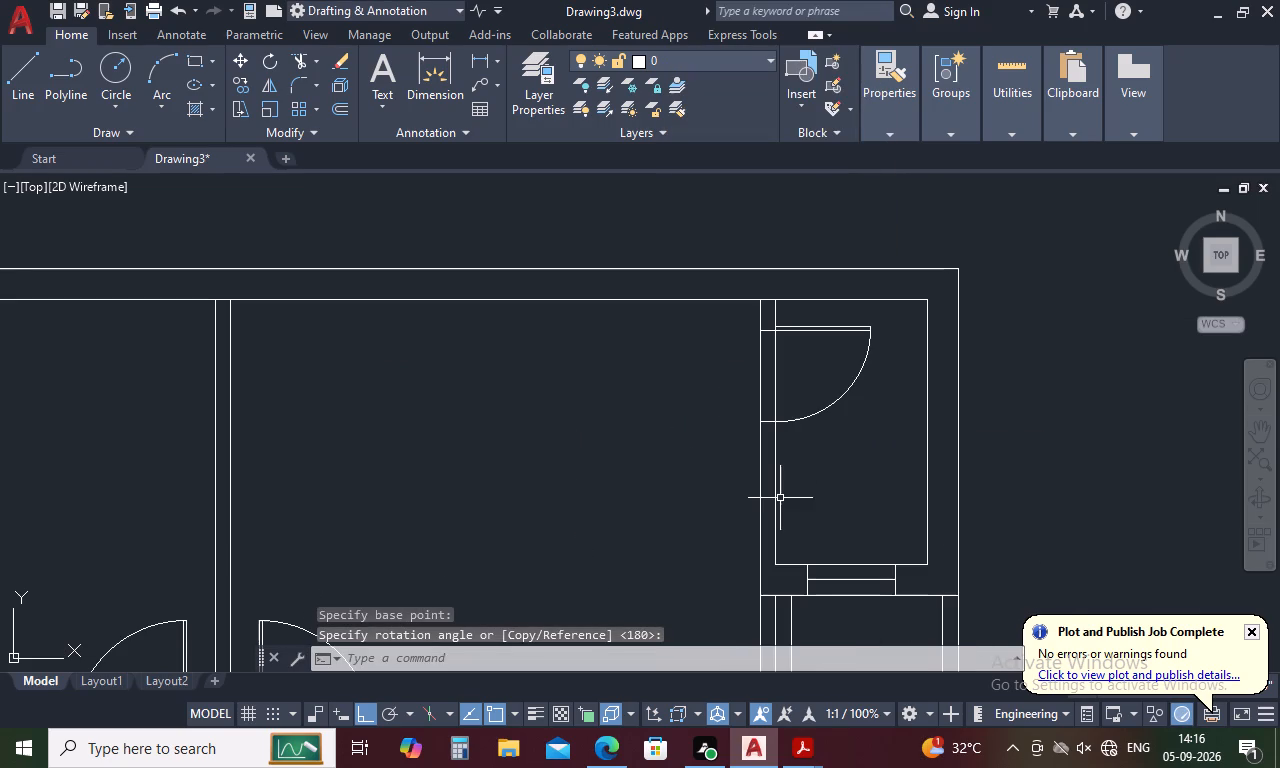
{"action": "key", "text": "Escape"}
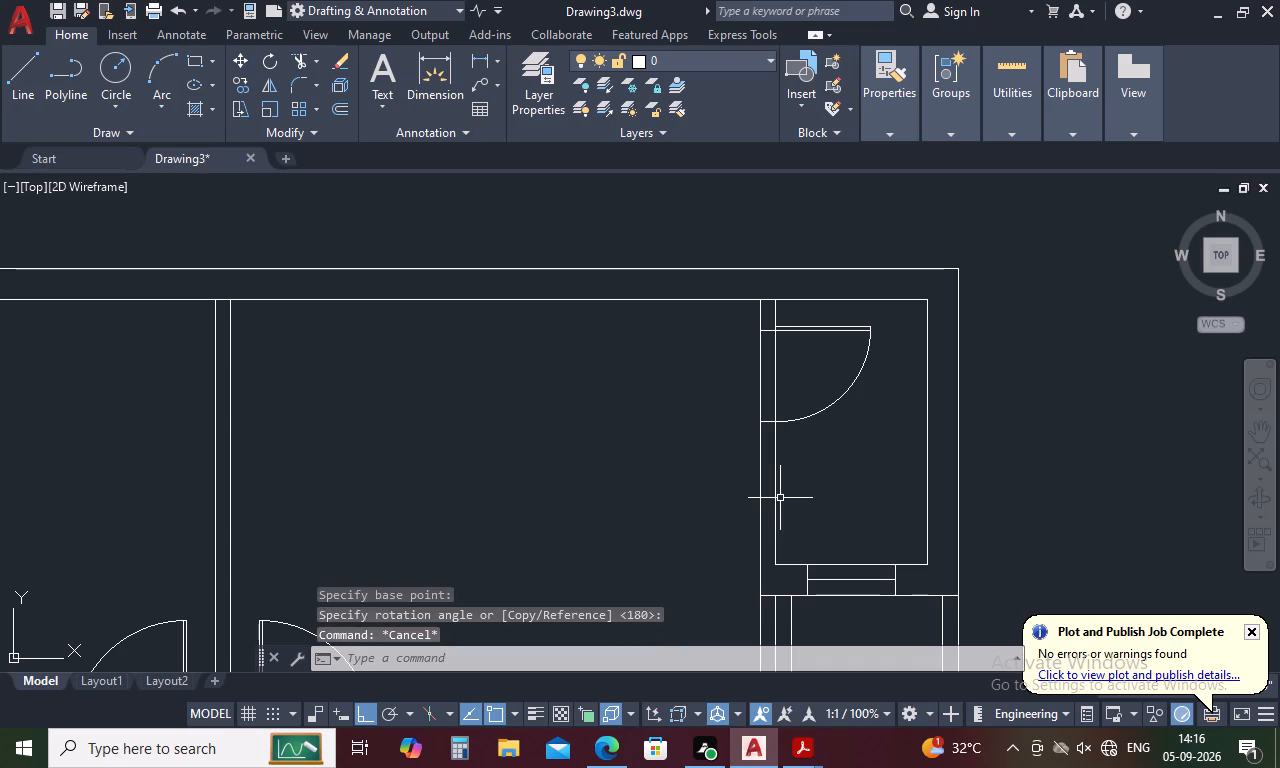
Extend the rotated door's upper leaf line across the wall thickness to the wall's west line.
{"action": "type", "text": "ex"}
{"action": "key", "text": "space"}
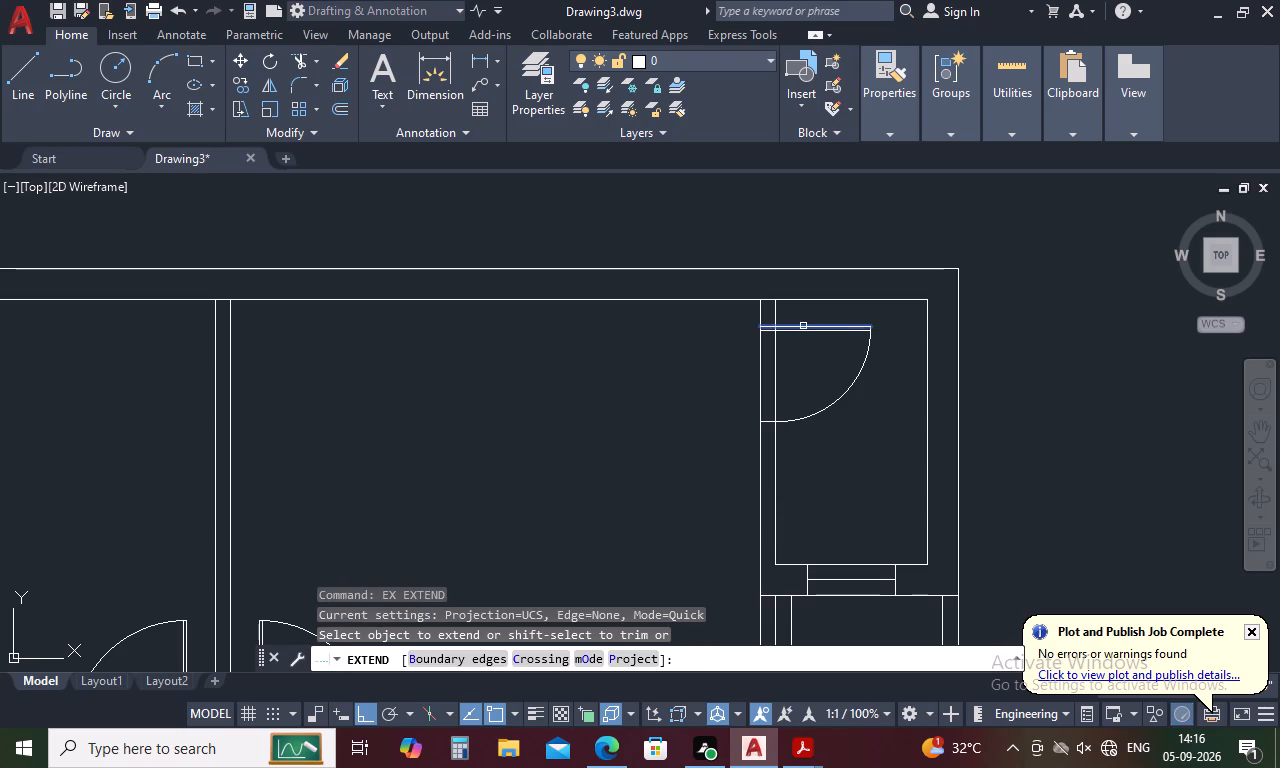
{"action": "left_click", "coordinate": [803, 326]}
{"action": "key", "text": "Escape"}
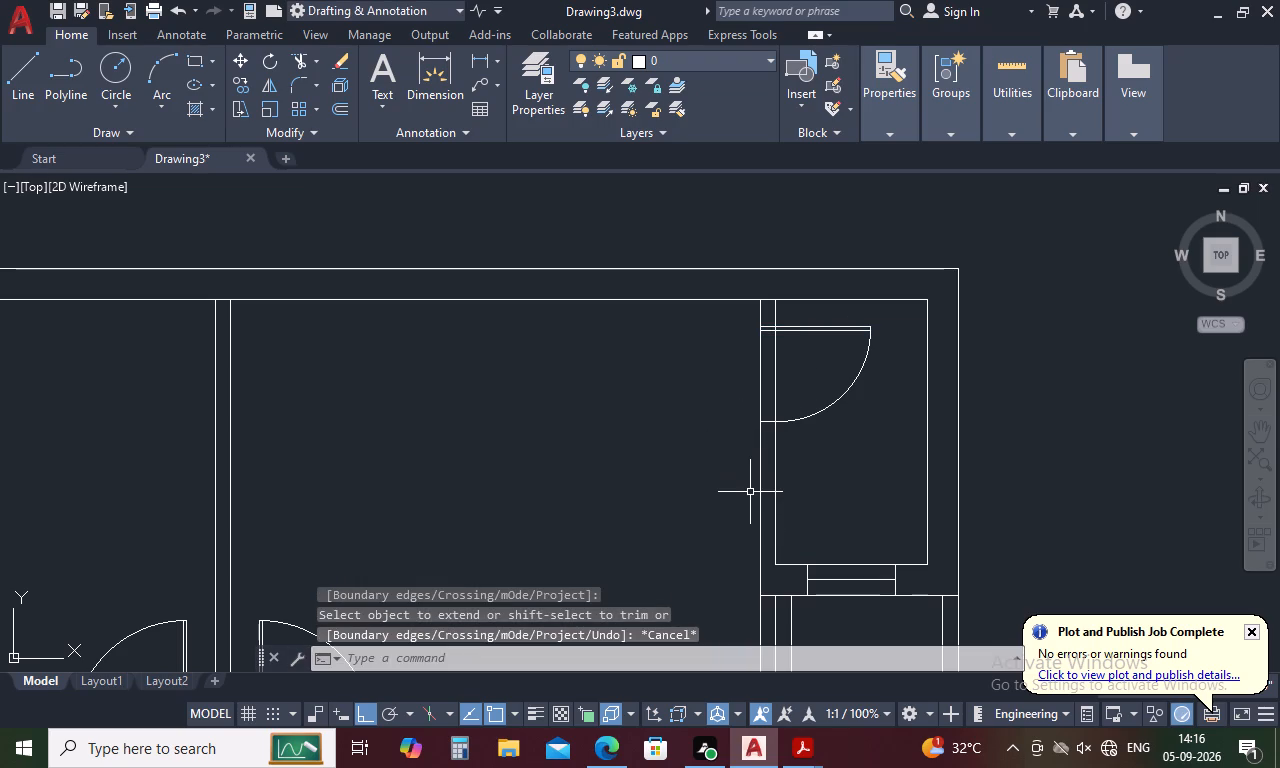
Trim the wall's east line across the new door opening, including the short piece between the two leaf lines.
{"action": "type", "text": "tr"}
{"action": "key", "text": "space"}
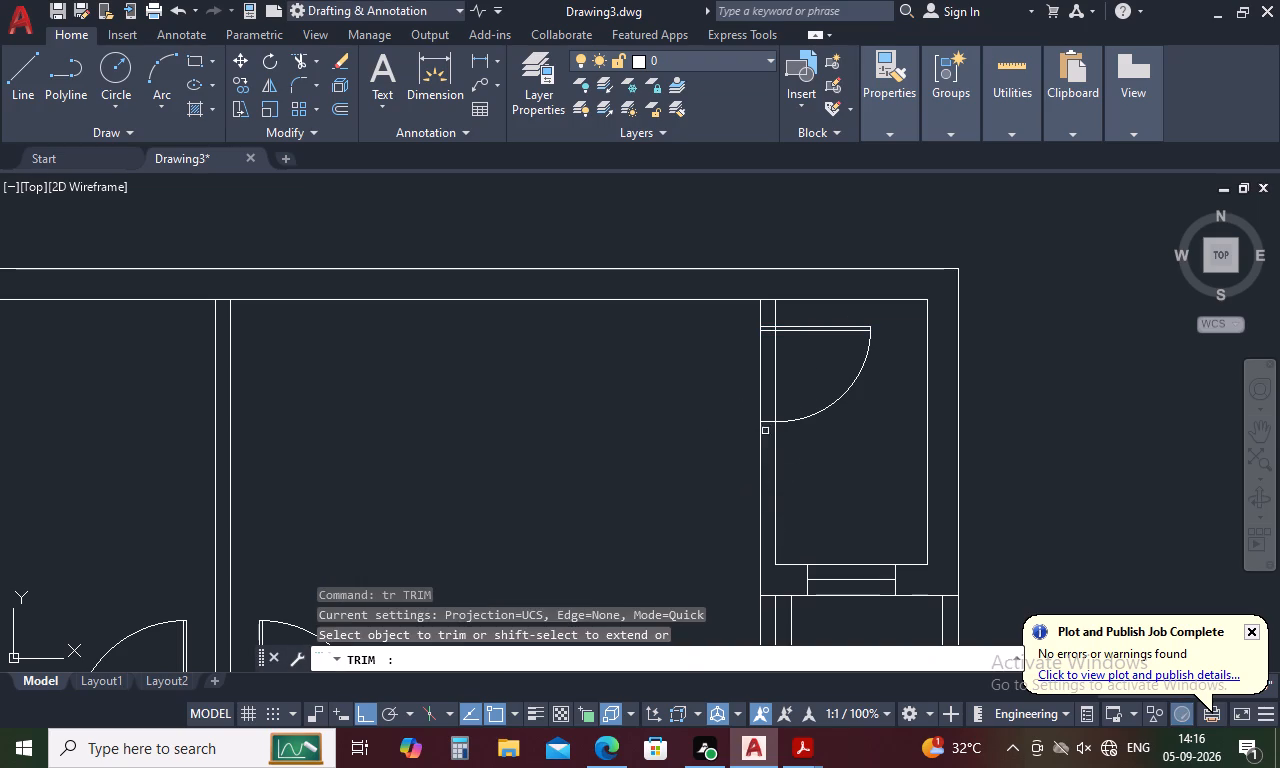
{"action": "left_click", "coordinate": [778, 379]}
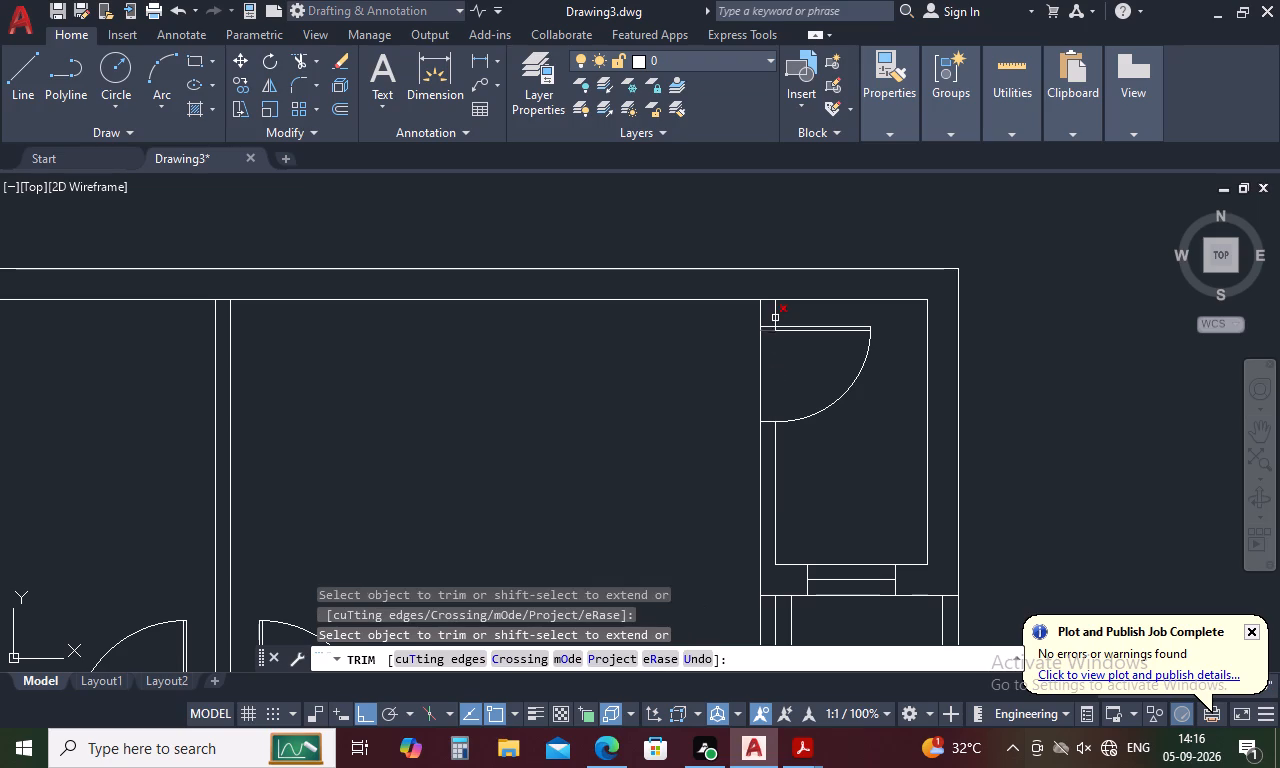
{"action": "scroll", "coordinate": [775, 318], "scroll_direction": "up", "scroll_amount": 4}
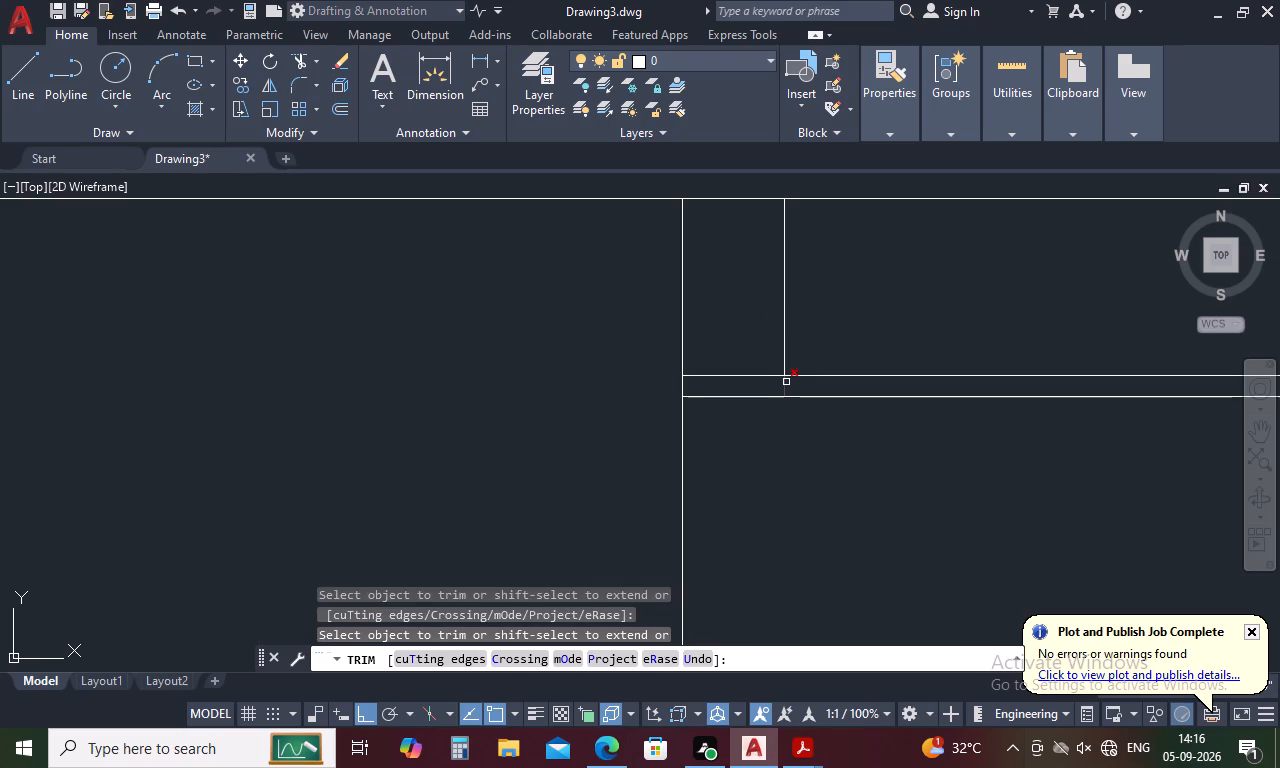
{"action": "left_click", "coordinate": [786, 382]}
{"action": "scroll", "coordinate": [786, 382], "scroll_direction": "down", "scroll_amount": 4}
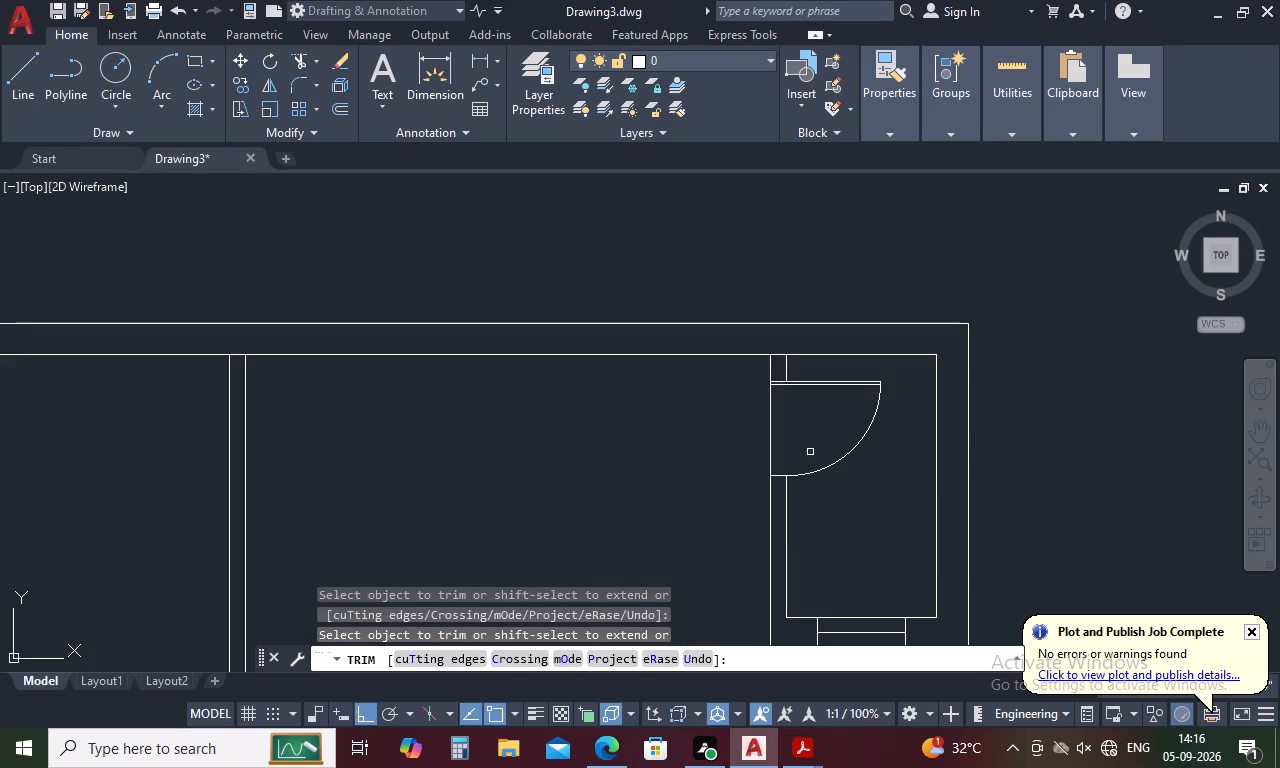
{"action": "scroll", "coordinate": [798, 475], "scroll_direction": "down", "scroll_amount": 2}
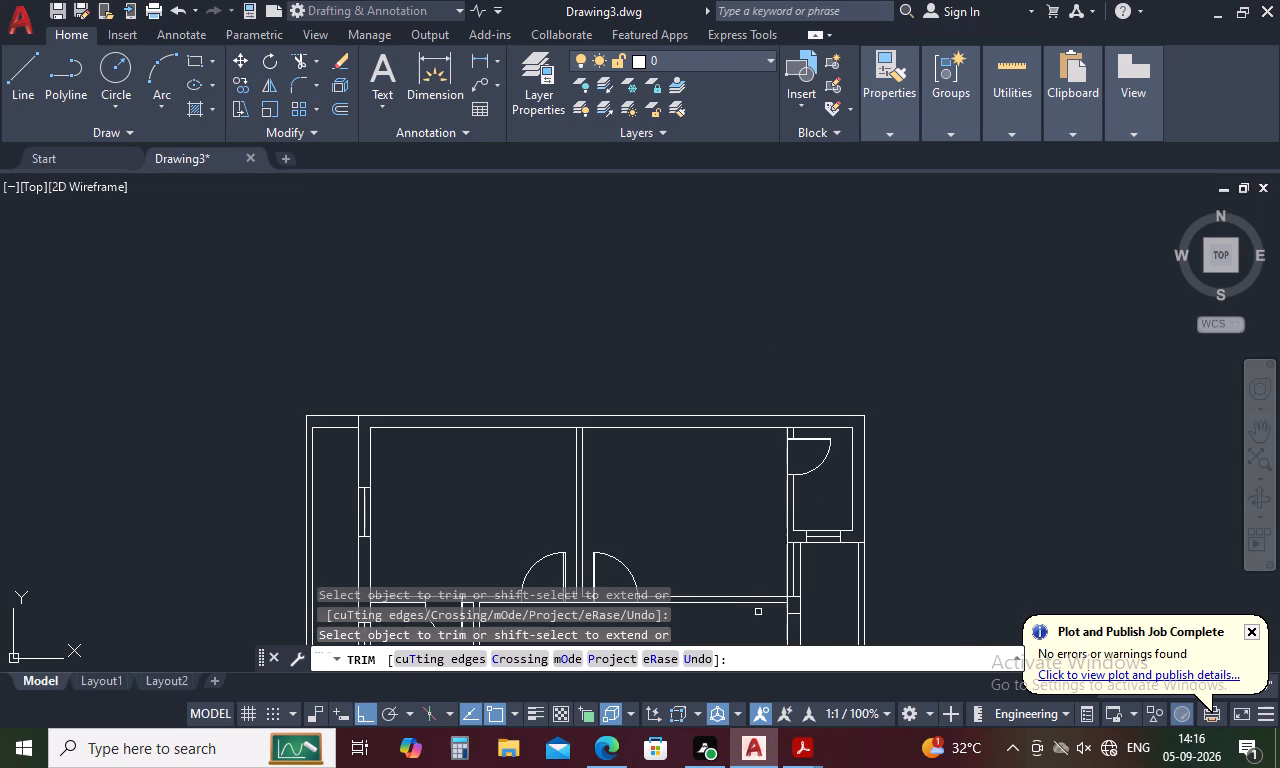
{"action": "scroll", "coordinate": [738, 497], "scroll_direction": "down", "scroll_amount": 1}
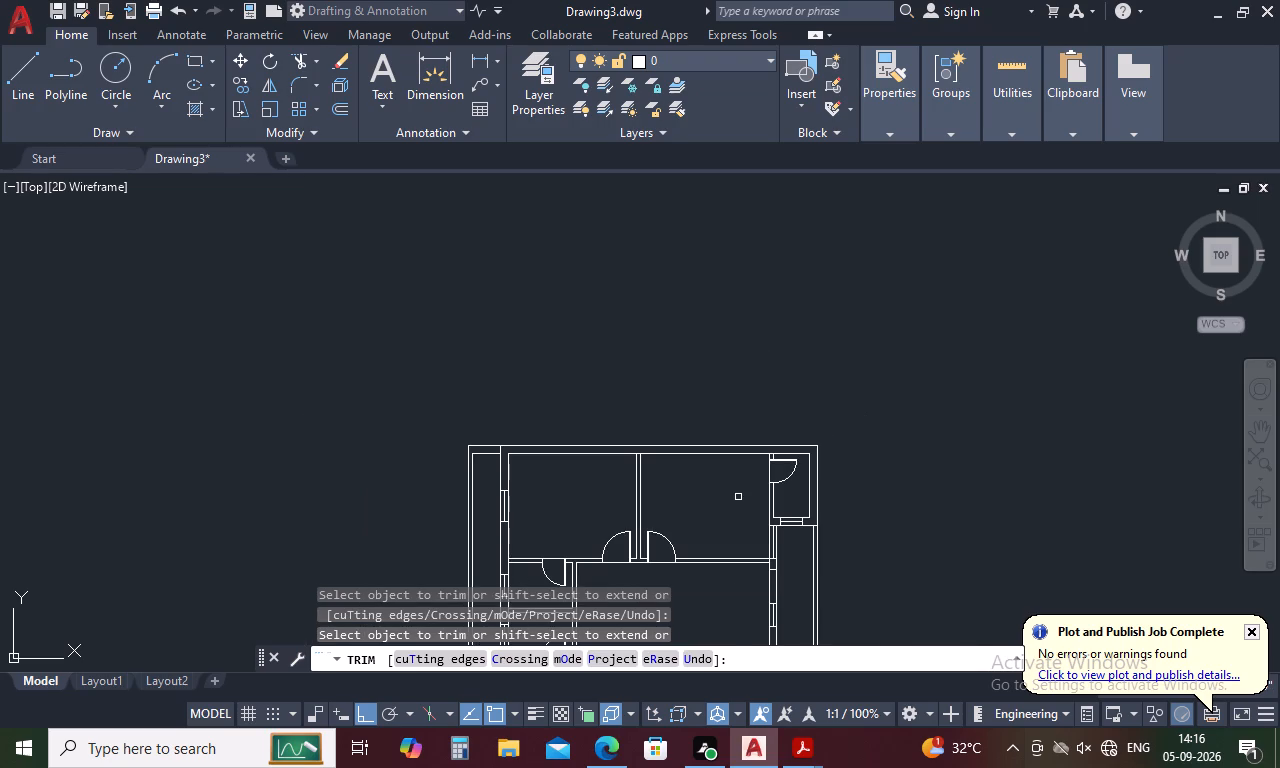
{"action": "scroll", "coordinate": [738, 497], "scroll_direction": "down", "scroll_amount": 3}
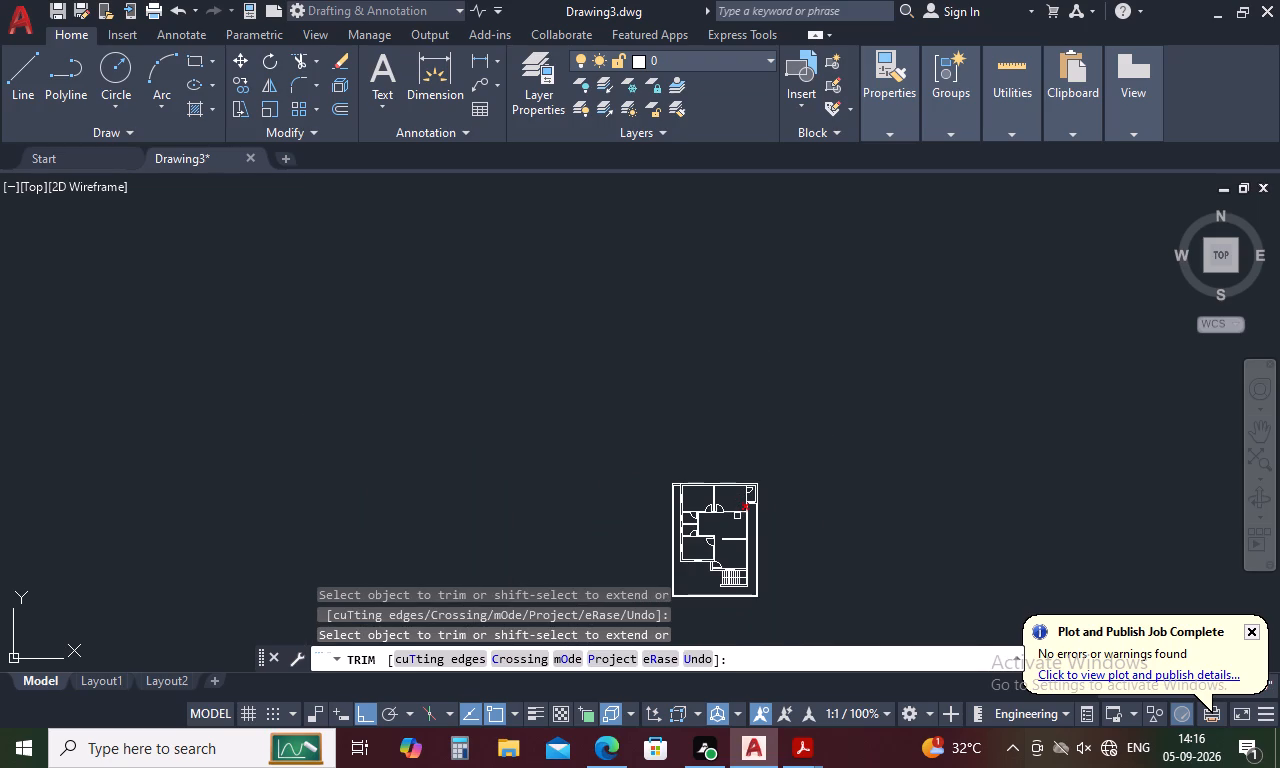
Copy the northeast corner room's door, with leaf lines, swing arc and jamb line, onto the central hall's east wall near its top.
{"action": "scroll", "coordinate": [740, 534], "scroll_direction": "up", "scroll_amount": 4}
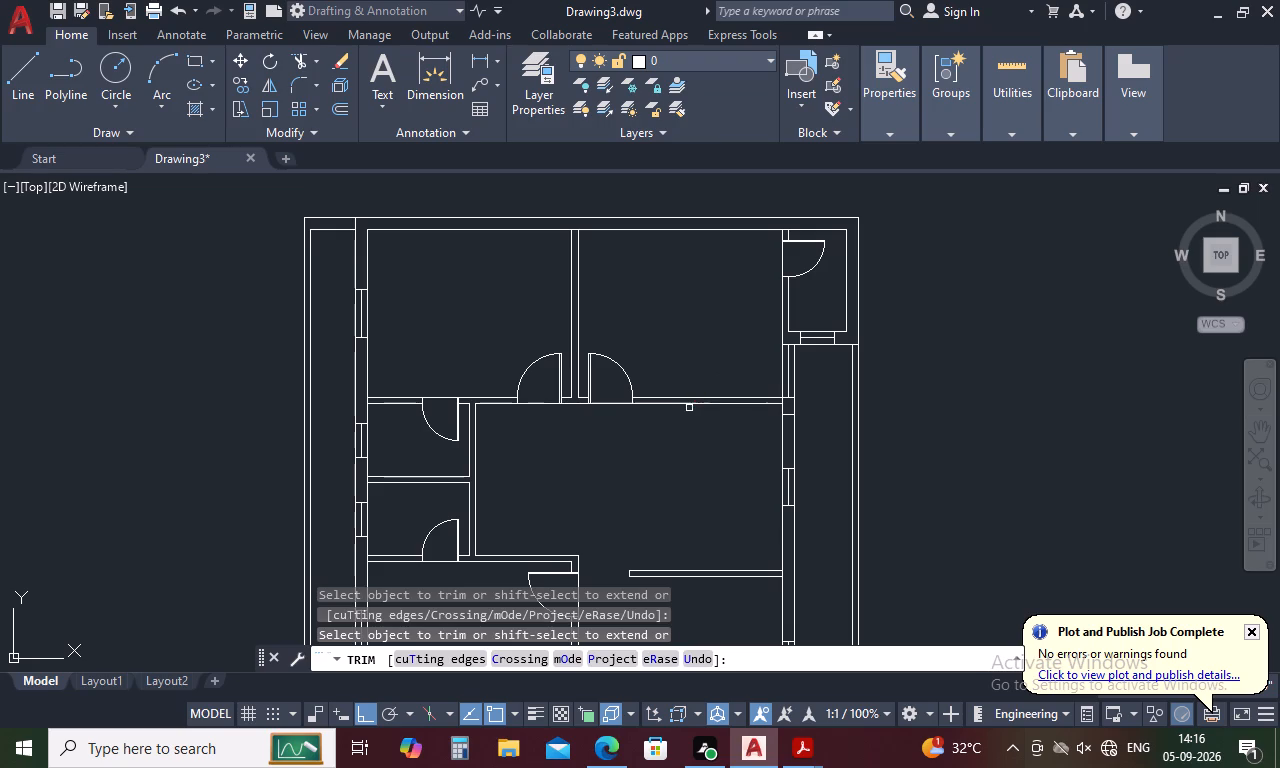
{"action": "key", "text": "Escape"}
{"action": "scroll", "coordinate": [786, 232], "scroll_direction": "up", "scroll_amount": 3}
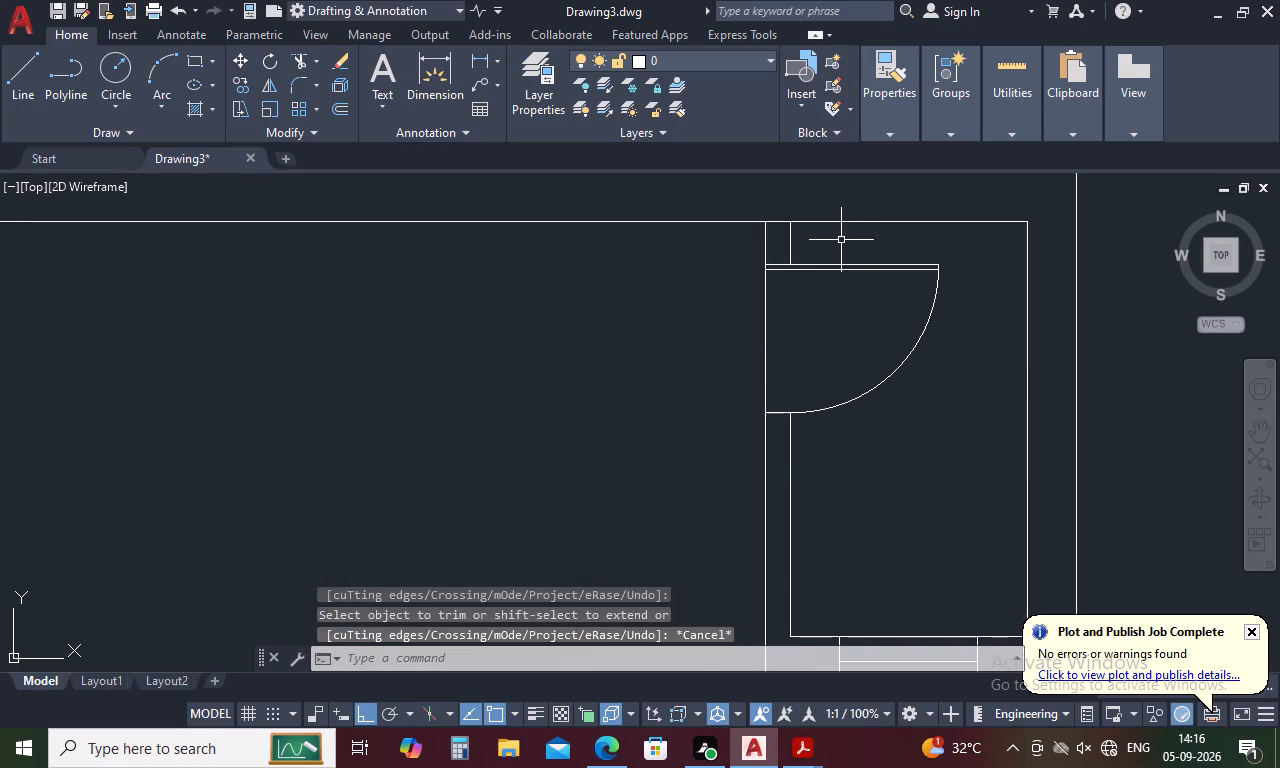
{"action": "left_click_drag", "start_coordinate": [861, 256], "coordinate": [781, 327]}
{"action": "left_click_drag", "start_coordinate": [945, 429], "coordinate": [854, 348]}
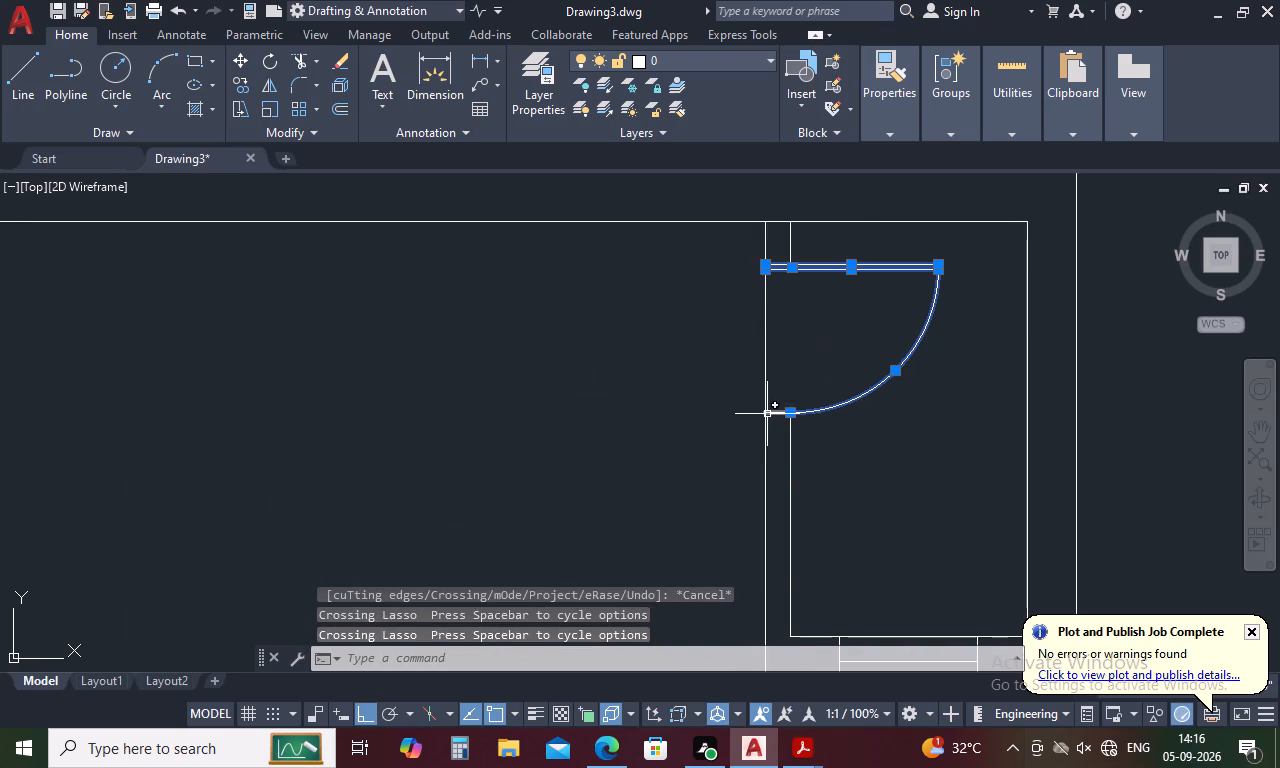
{"action": "left_click", "coordinate": [767, 414]}
{"action": "left_click", "coordinate": [779, 263]}
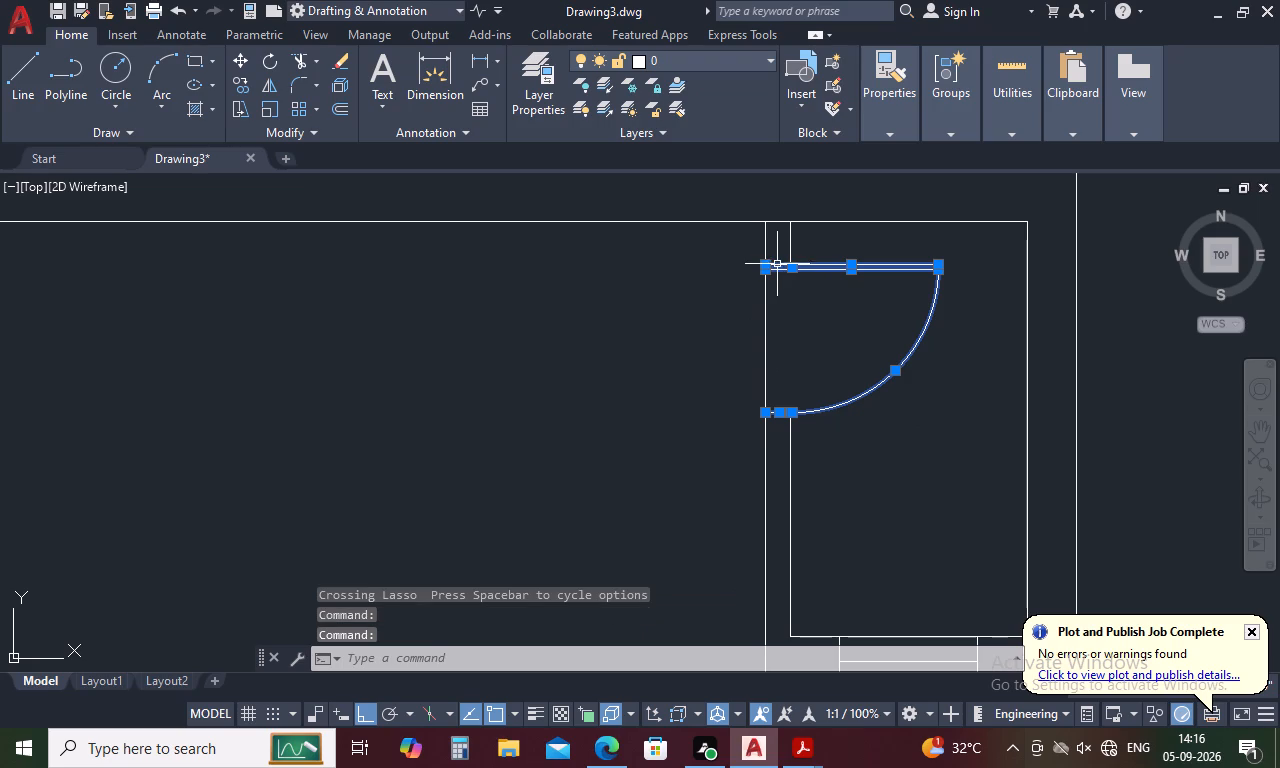
{"action": "left_click", "coordinate": [777, 266]}
{"action": "right_click", "coordinate": [712, 375]}
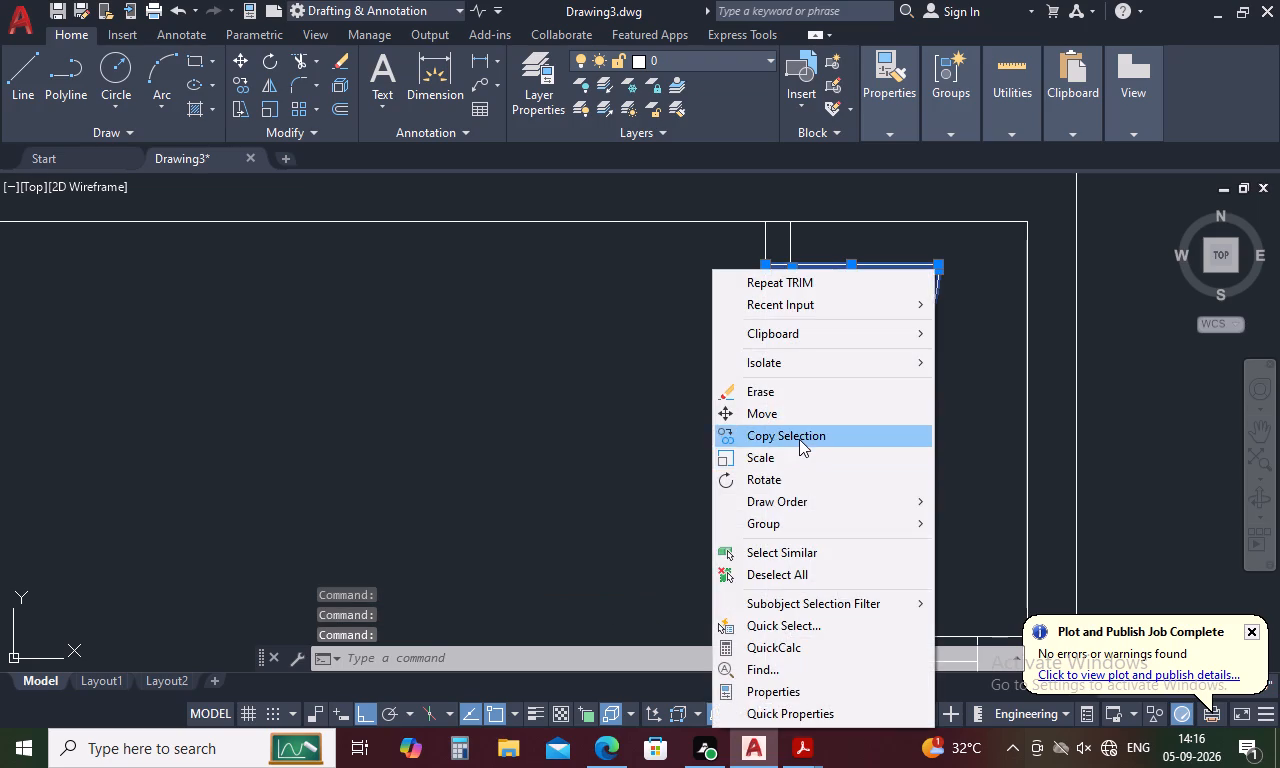
{"action": "left_click", "coordinate": [799, 439]}
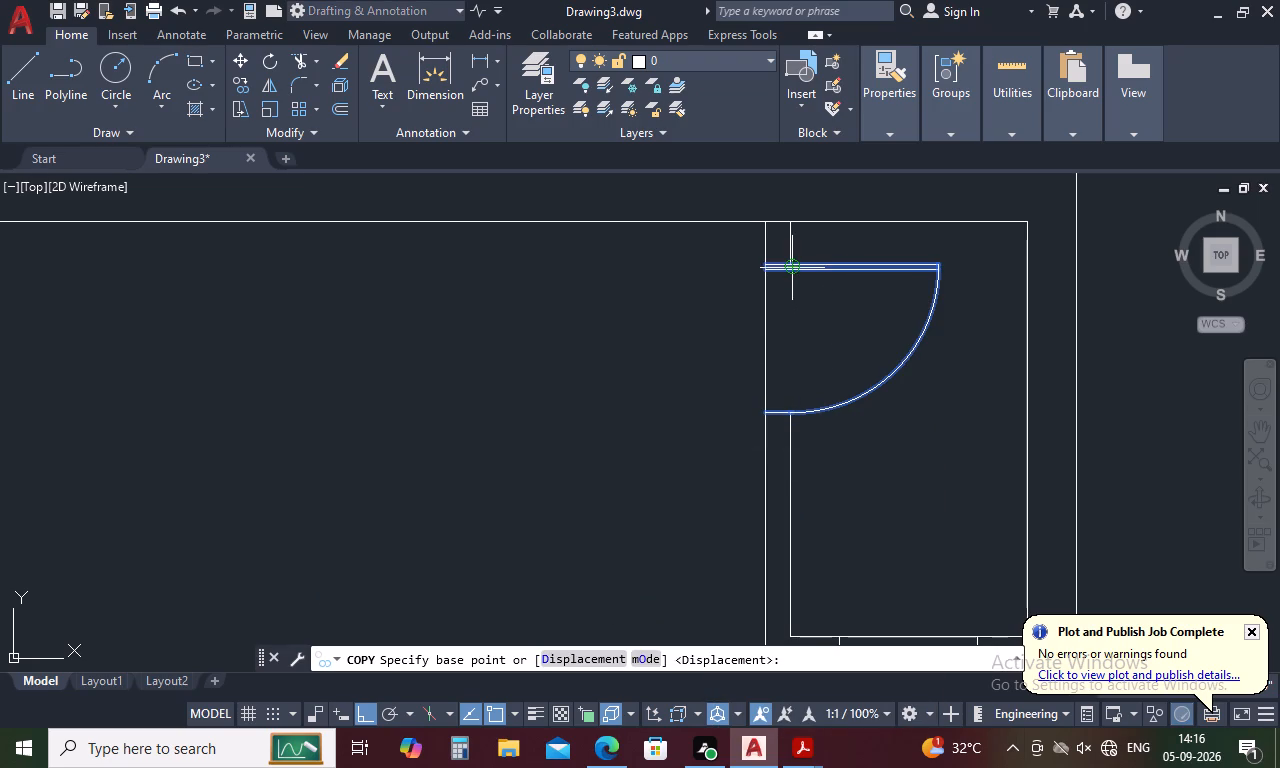
{"action": "scroll", "coordinate": [794, 259], "scroll_direction": "up", "scroll_amount": 3}
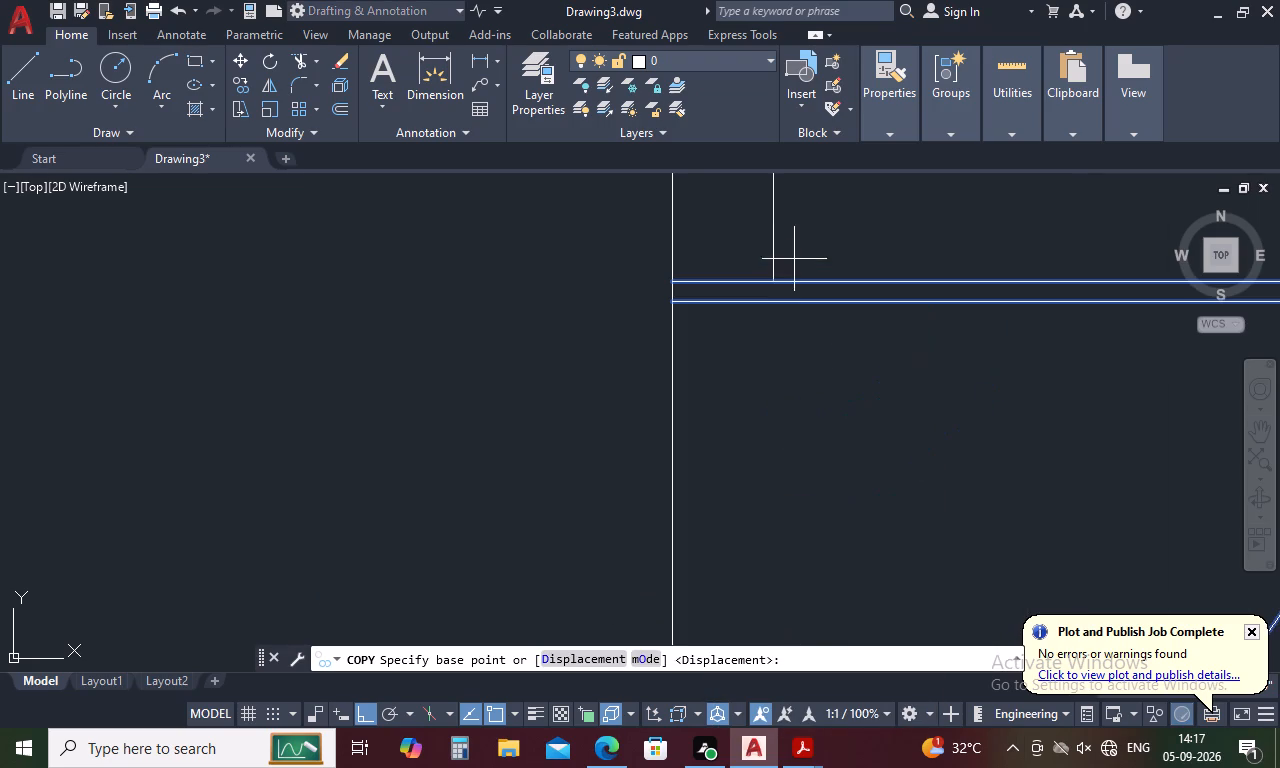
{"action": "left_click", "coordinate": [773, 281]}
{"action": "scroll", "coordinate": [773, 281], "scroll_direction": "down", "scroll_amount": 7}
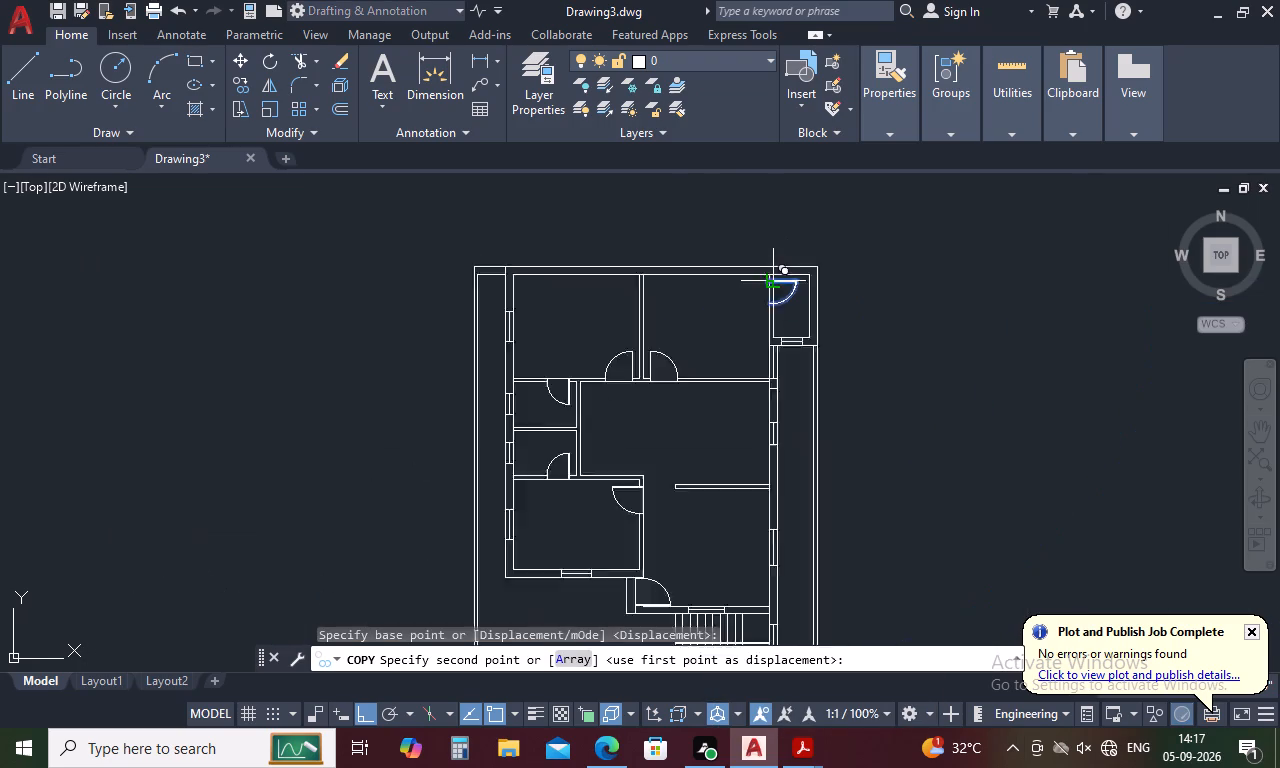
{"action": "scroll", "coordinate": [765, 401], "scroll_direction": "up", "scroll_amount": 4}
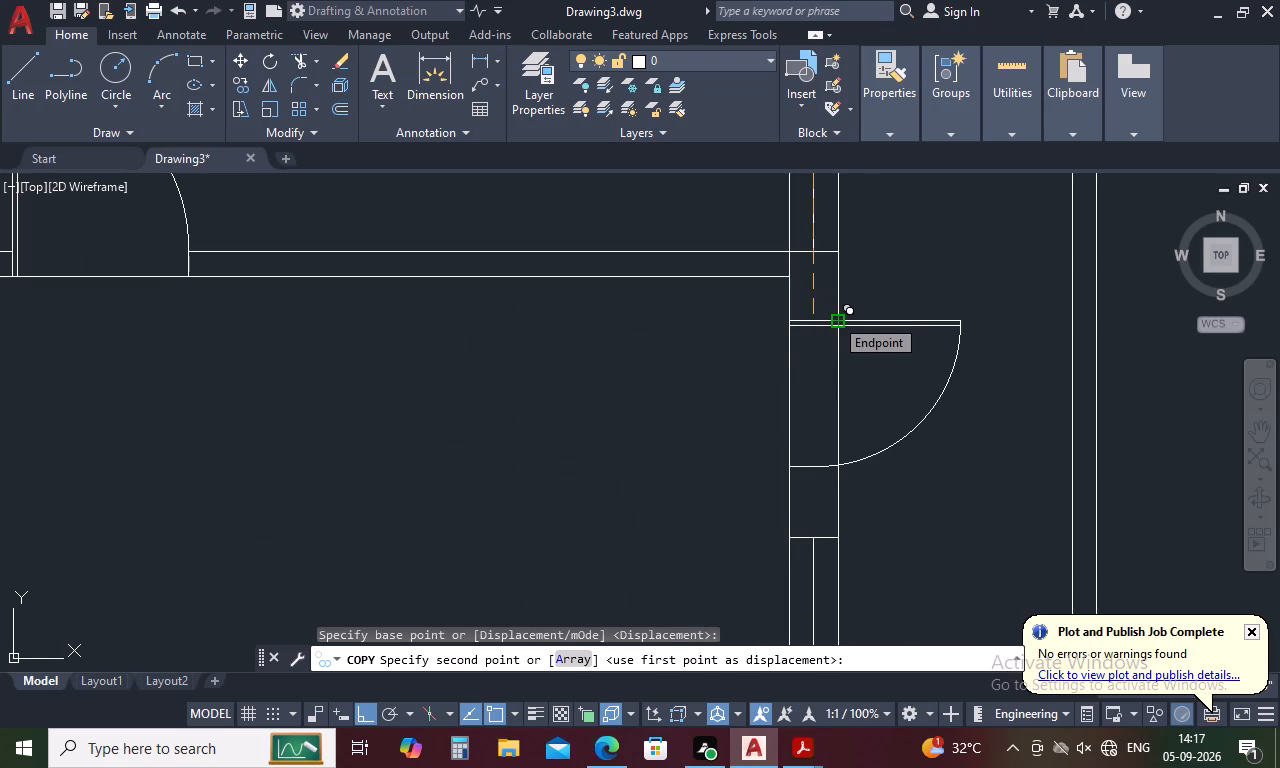
{"action": "left_click", "coordinate": [834, 317]}
{"action": "key", "text": "Escape"}
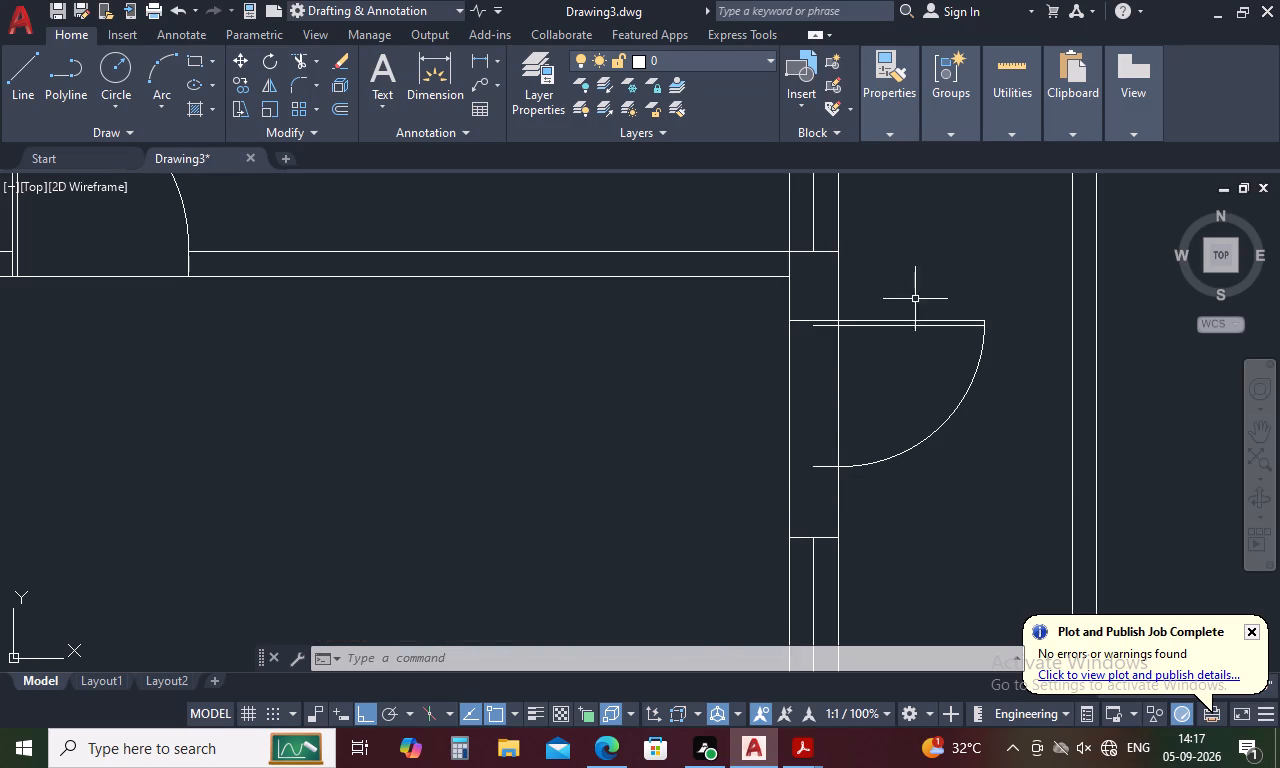
Rotate the copied door's leaf lines, swing arc and jamb line 180° about the hinge point on the wall's east line.
{"action": "left_click_drag", "start_coordinate": [926, 267], "coordinate": [956, 492]}
{"action": "left_click_drag", "start_coordinate": [925, 248], "coordinate": [1003, 462]}
{"action": "left_click_drag", "start_coordinate": [1003, 463], "coordinate": [921, 286]}
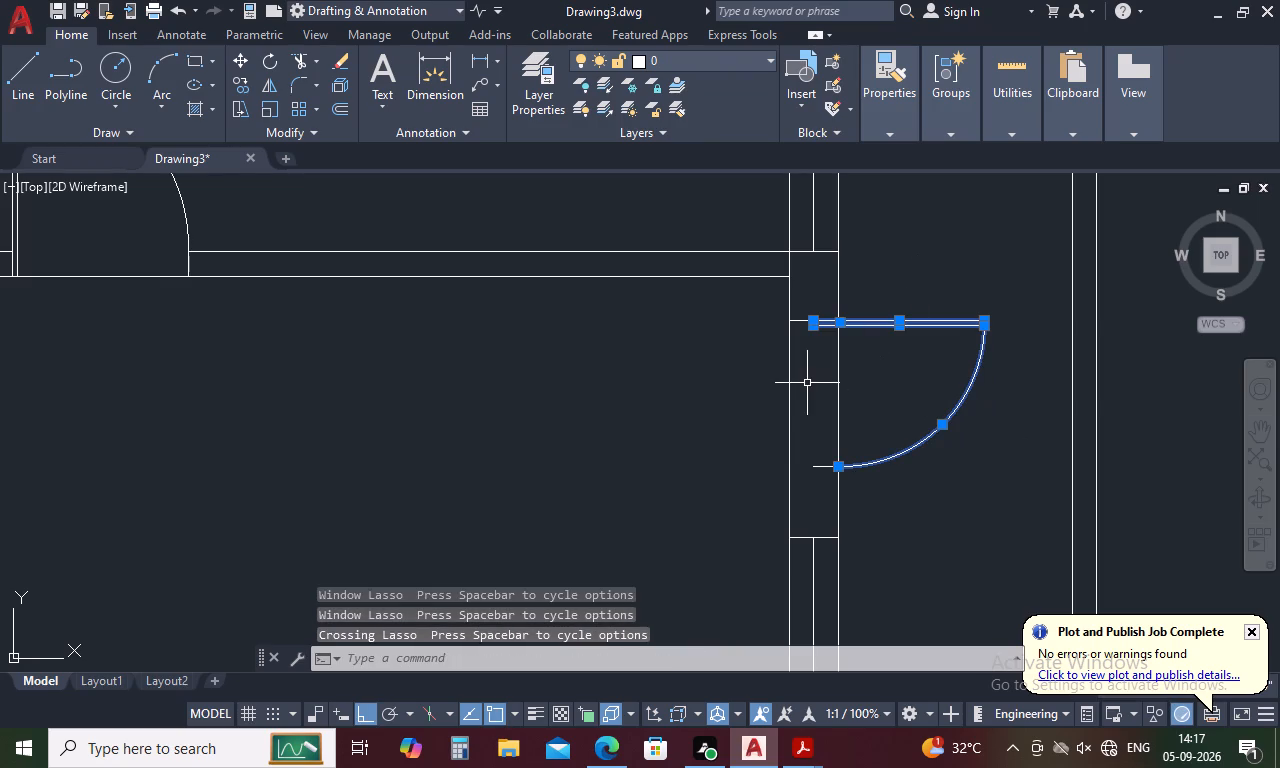
{"action": "left_click", "coordinate": [819, 466]}
{"action": "right_click", "coordinate": [677, 425]}
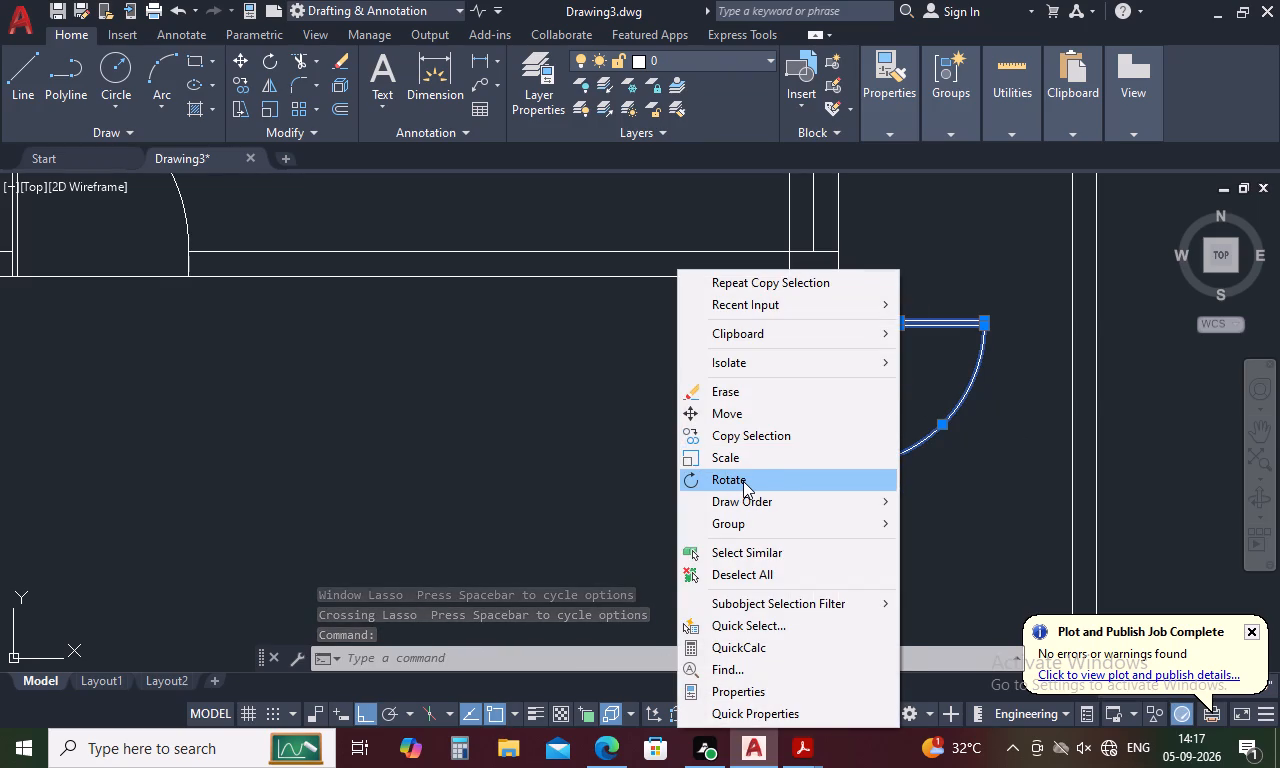
{"action": "left_click", "coordinate": [743, 481]}
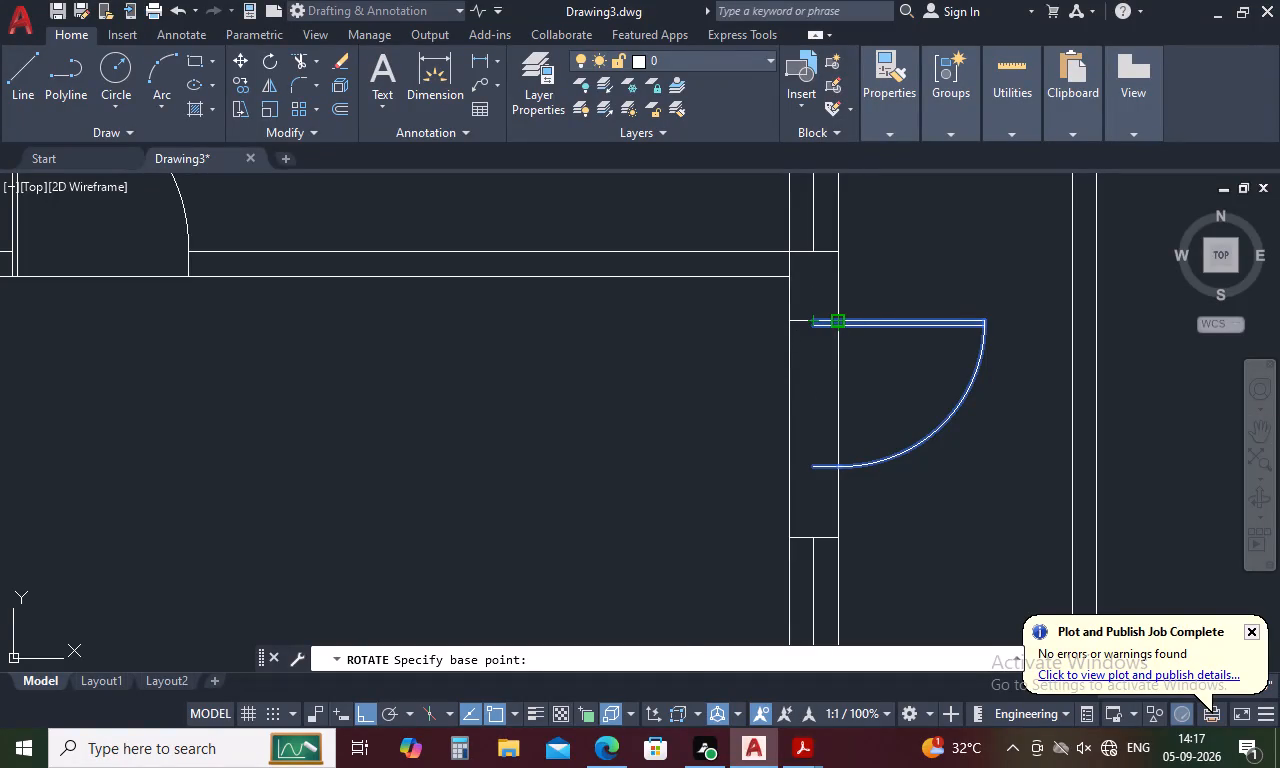
{"action": "left_click", "coordinate": [837, 318]}
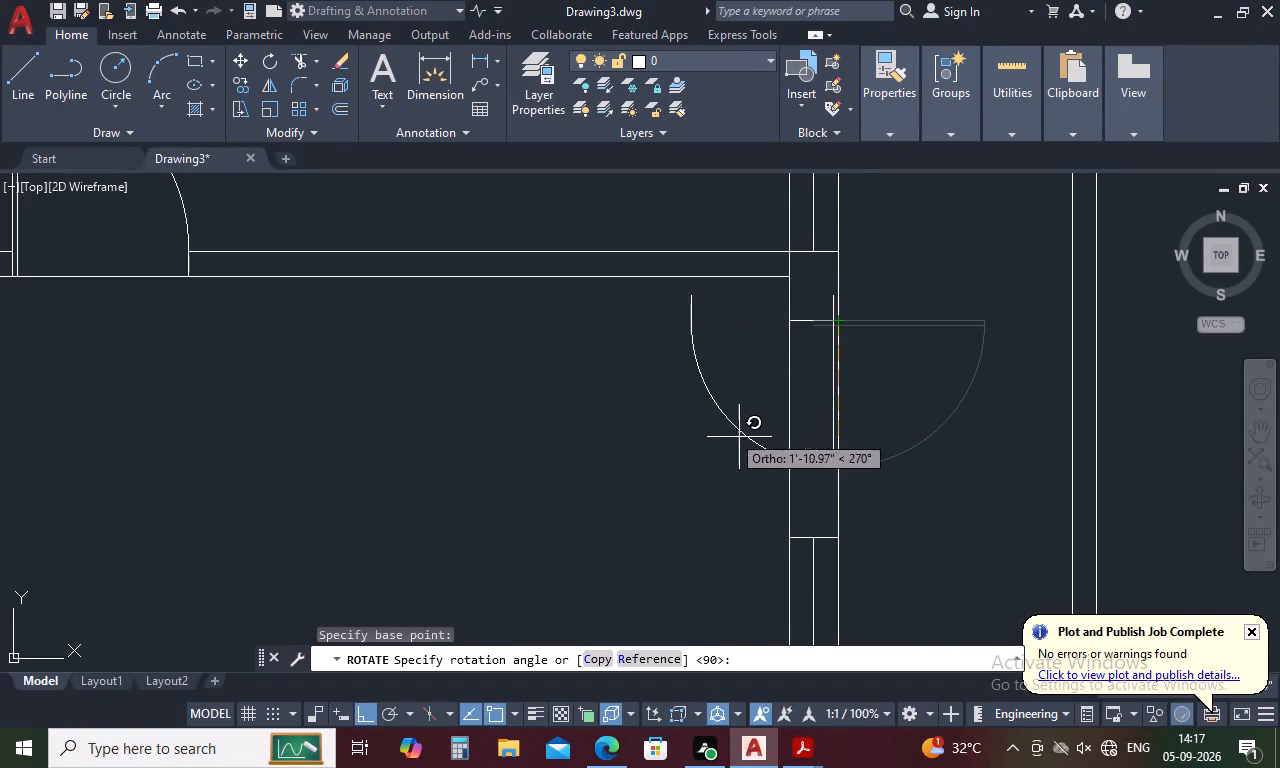
{"action": "left_click", "coordinate": [674, 402]}
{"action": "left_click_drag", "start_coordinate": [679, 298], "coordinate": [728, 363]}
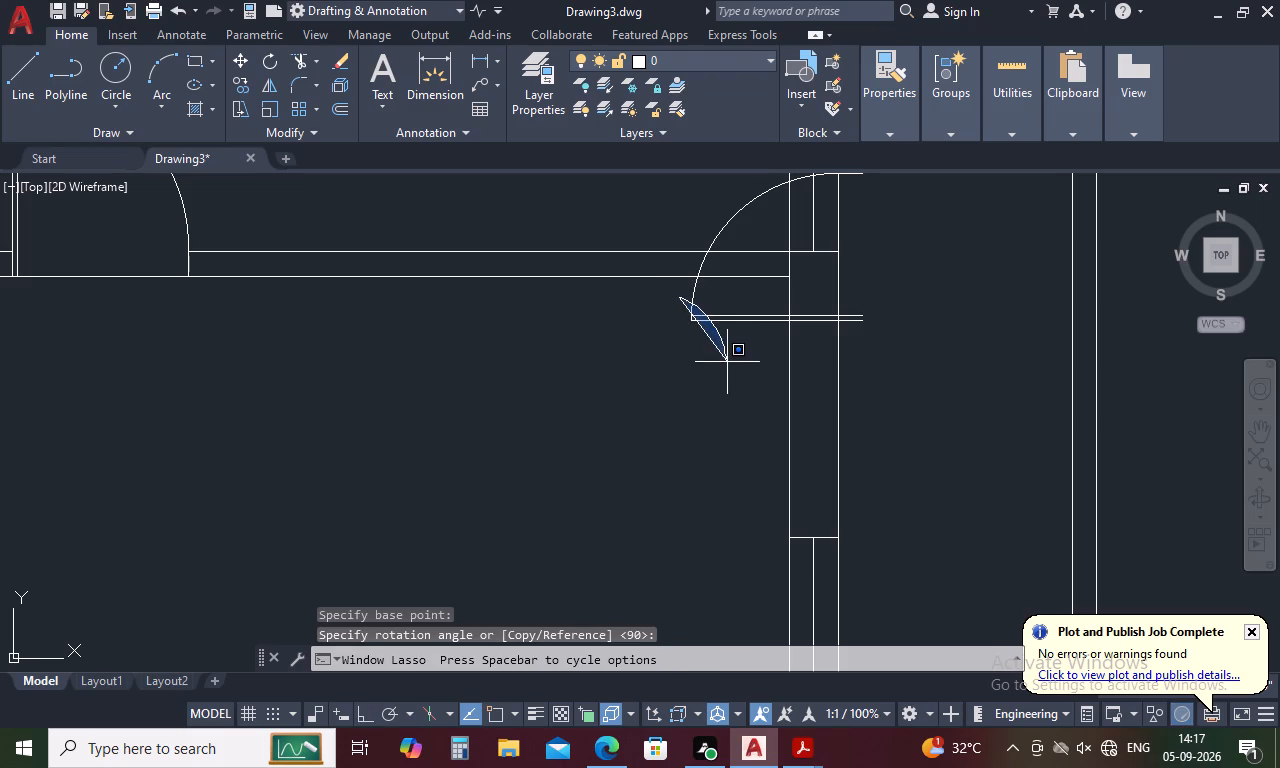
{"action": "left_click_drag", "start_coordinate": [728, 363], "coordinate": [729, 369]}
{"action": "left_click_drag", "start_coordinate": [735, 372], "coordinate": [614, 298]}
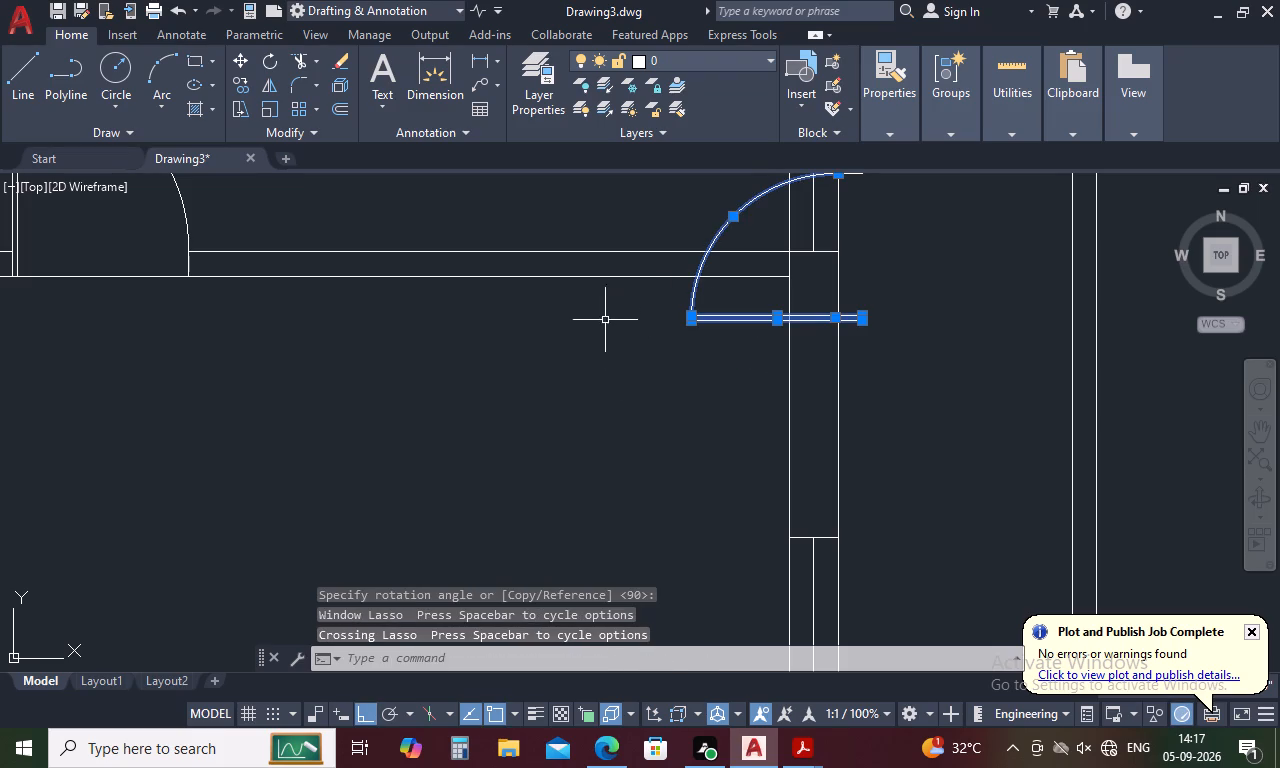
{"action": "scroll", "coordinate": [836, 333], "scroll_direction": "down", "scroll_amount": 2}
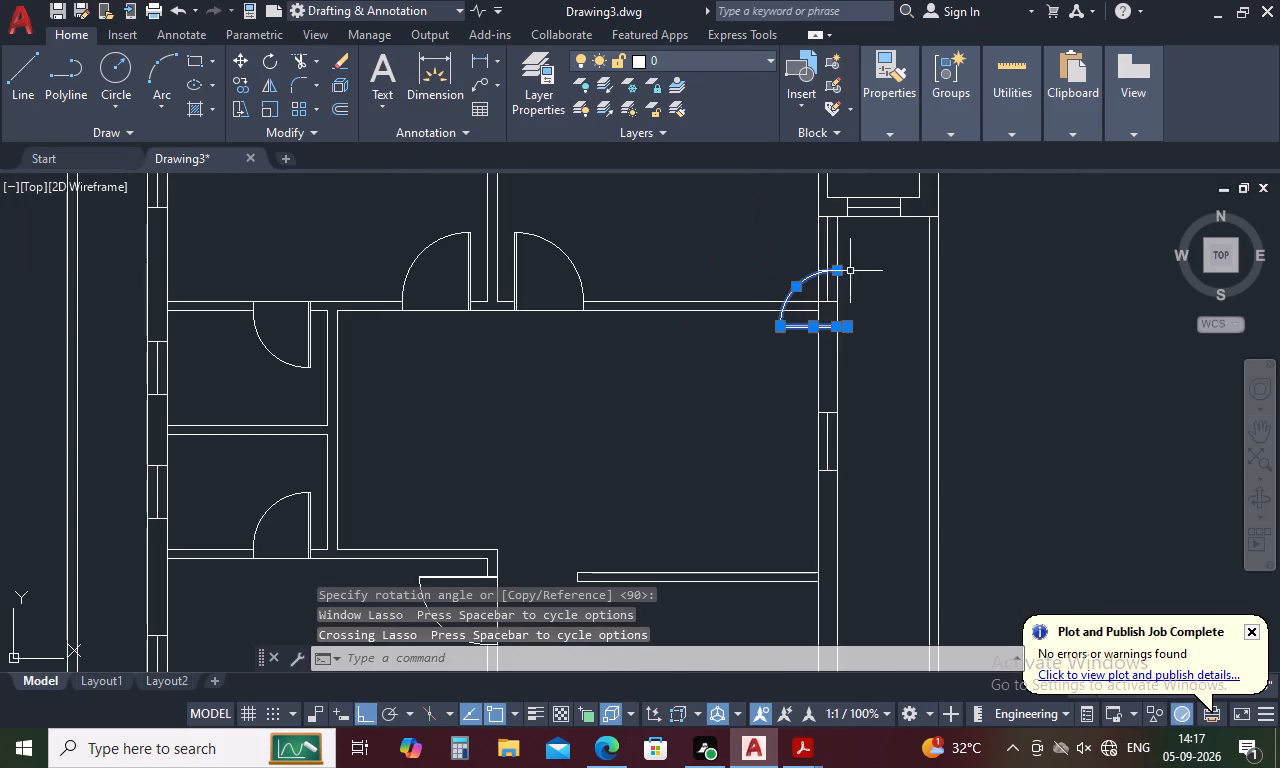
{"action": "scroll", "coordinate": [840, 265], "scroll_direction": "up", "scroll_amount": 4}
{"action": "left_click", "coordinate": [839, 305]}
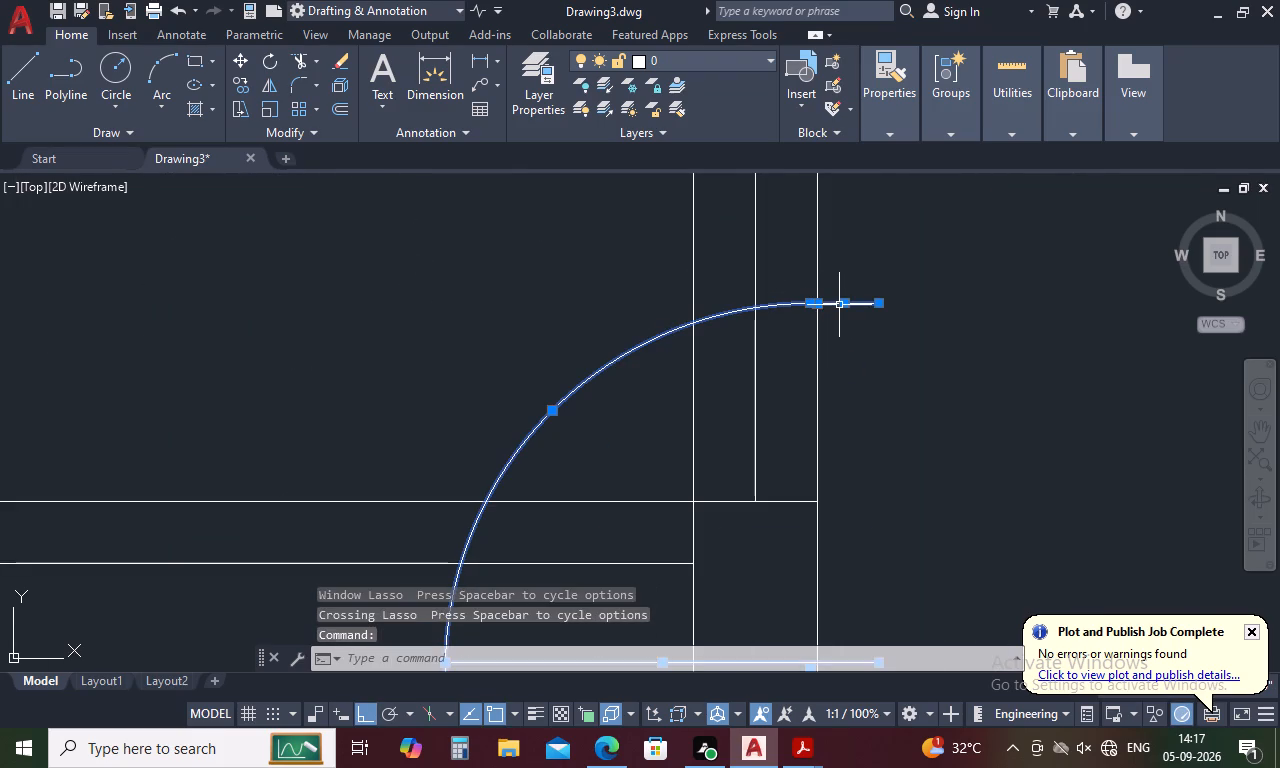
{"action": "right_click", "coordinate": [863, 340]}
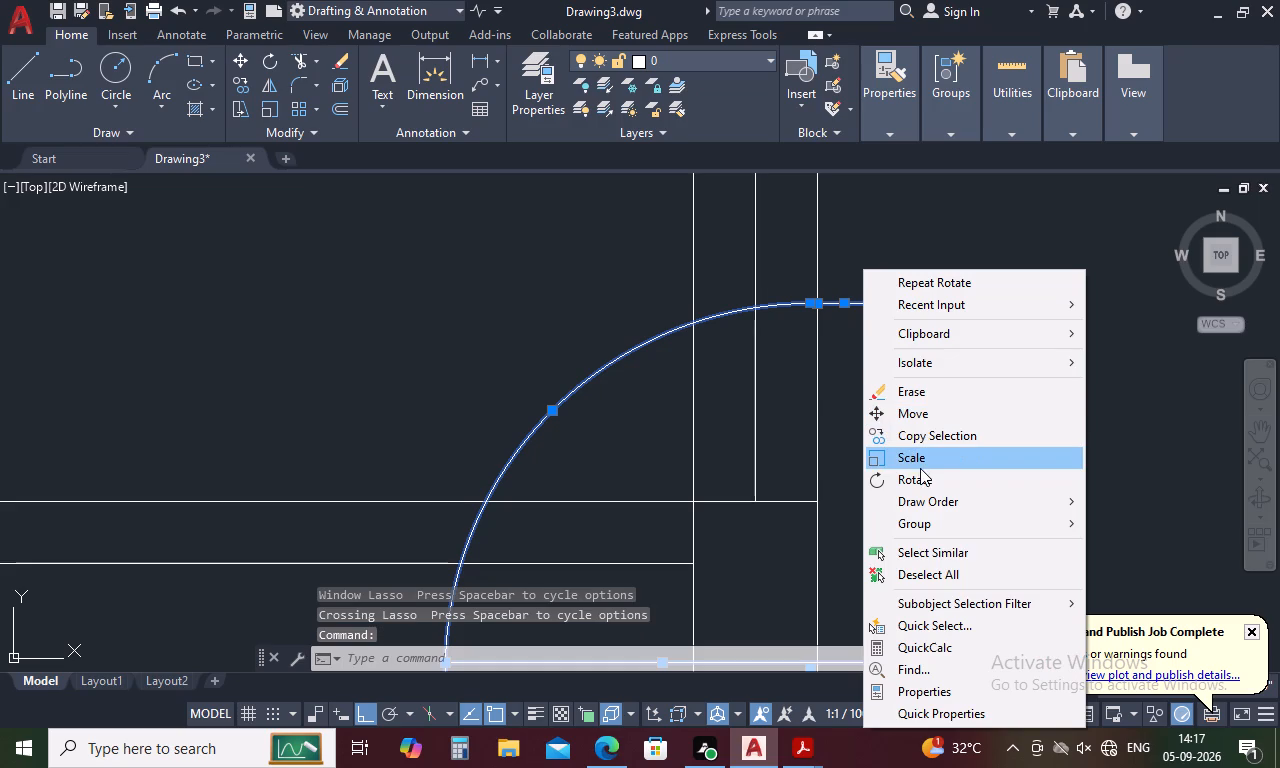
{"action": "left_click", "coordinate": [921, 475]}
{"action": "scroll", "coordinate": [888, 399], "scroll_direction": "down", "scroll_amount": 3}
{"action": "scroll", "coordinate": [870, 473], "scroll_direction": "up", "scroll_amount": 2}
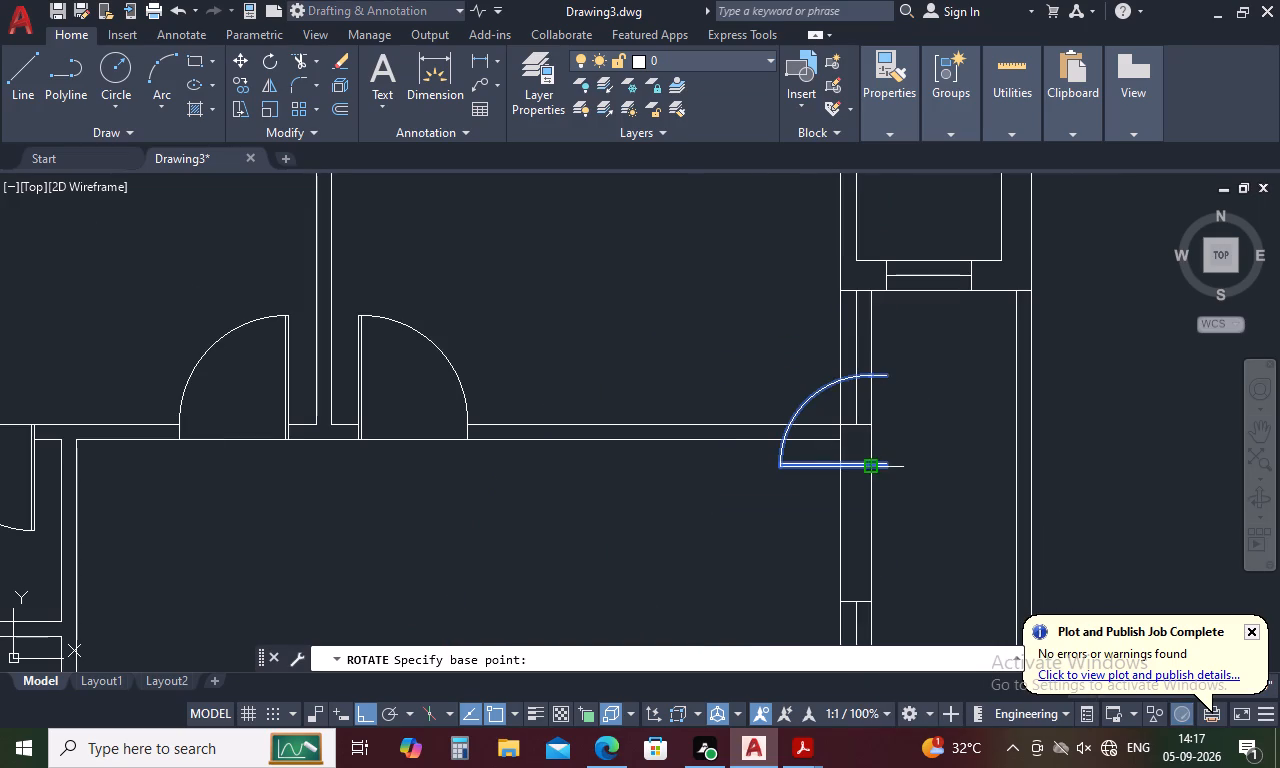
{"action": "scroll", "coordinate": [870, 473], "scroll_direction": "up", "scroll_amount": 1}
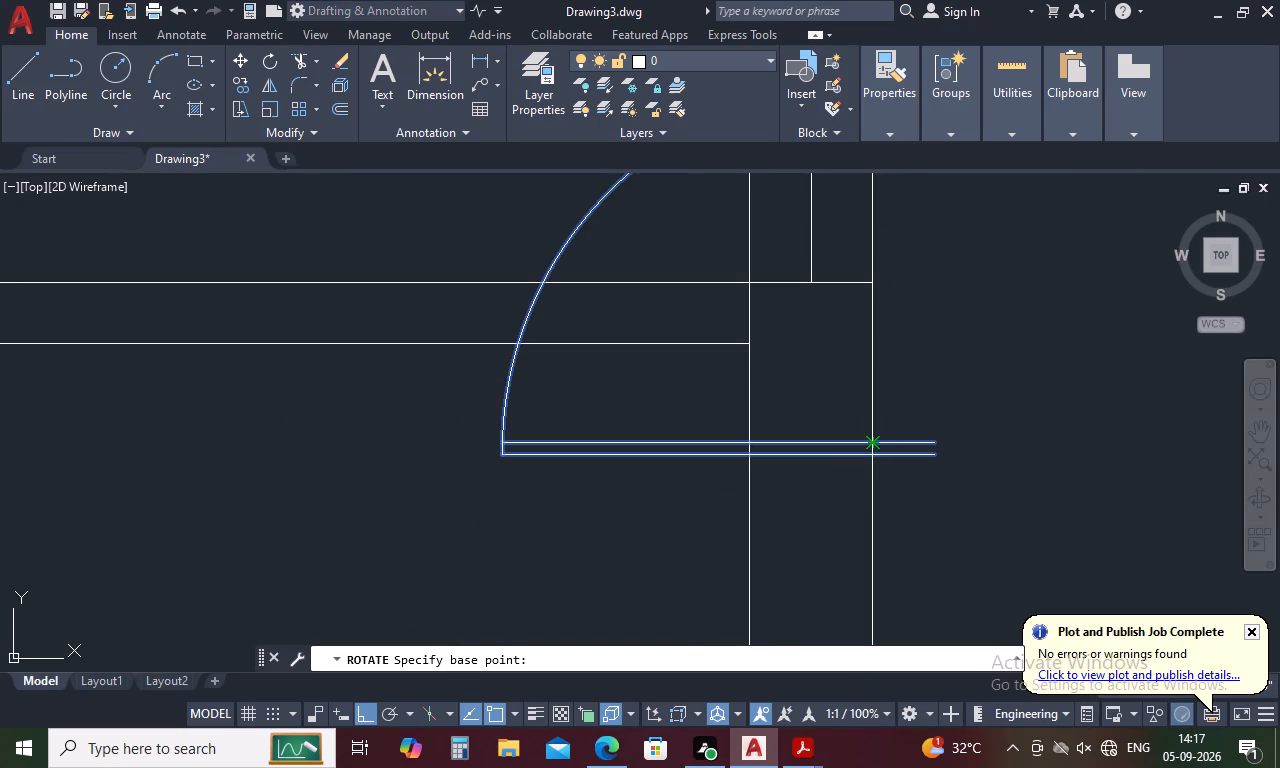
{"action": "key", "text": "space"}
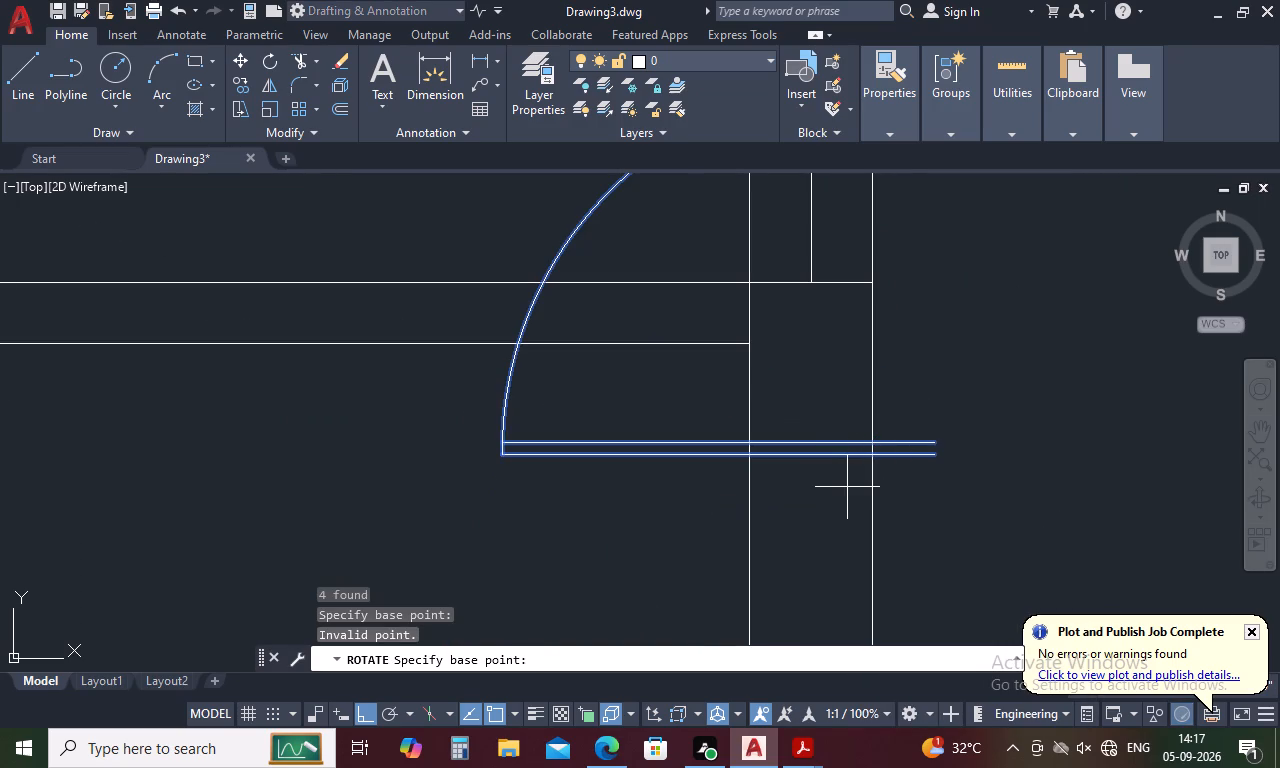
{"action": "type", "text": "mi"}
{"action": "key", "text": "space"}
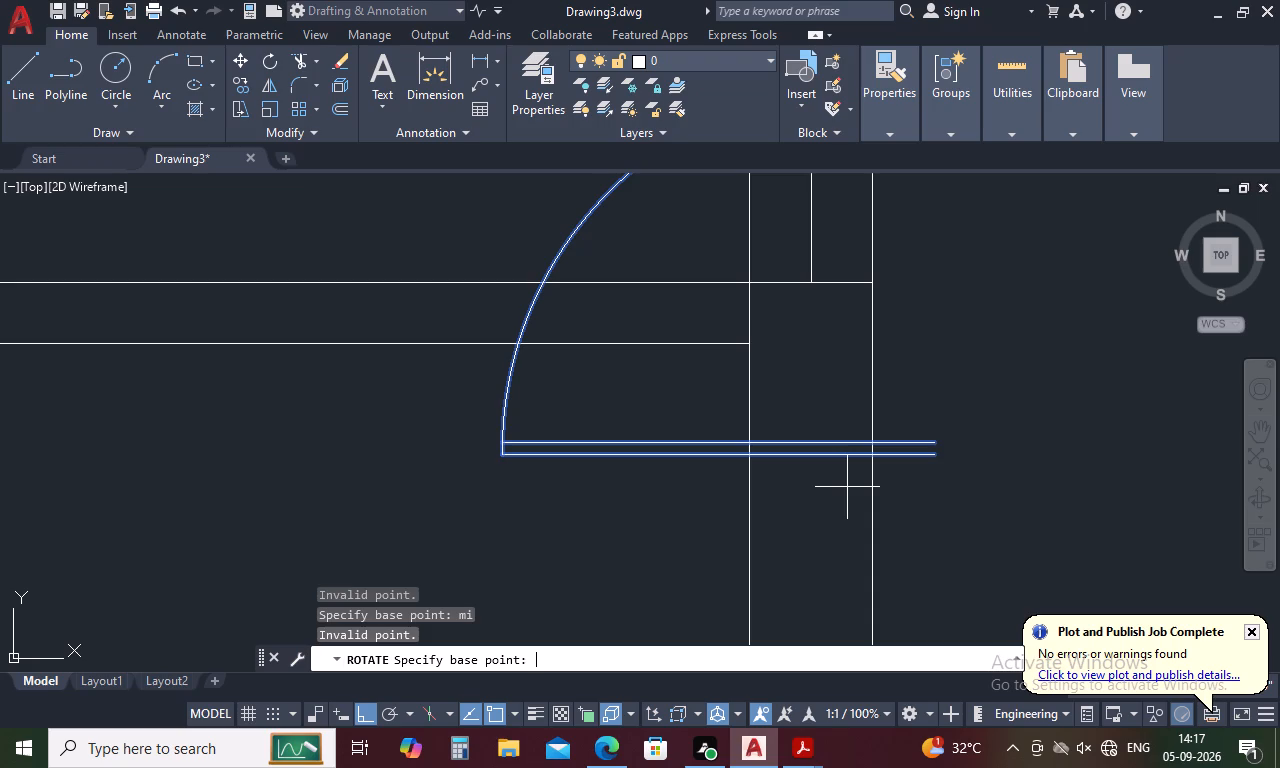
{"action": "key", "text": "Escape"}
Mirror the rotated door about its horizontal leaf line so it swings down into the central hall, erasing the source objects.
{"action": "left_click_drag", "start_coordinate": [736, 482], "coordinate": [597, 419]}
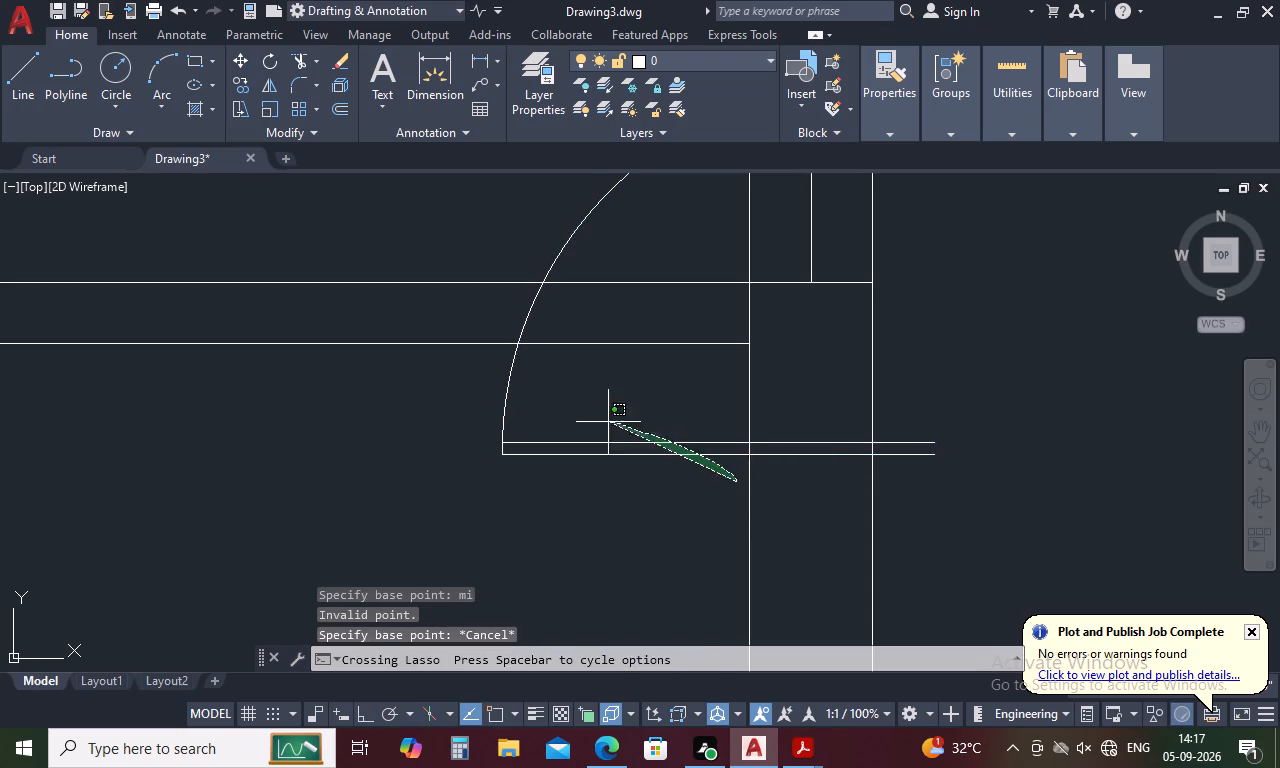
{"action": "left_click_drag", "start_coordinate": [597, 419], "coordinate": [402, 390]}
{"action": "scroll", "coordinate": [606, 448], "scroll_direction": "down", "scroll_amount": 1}
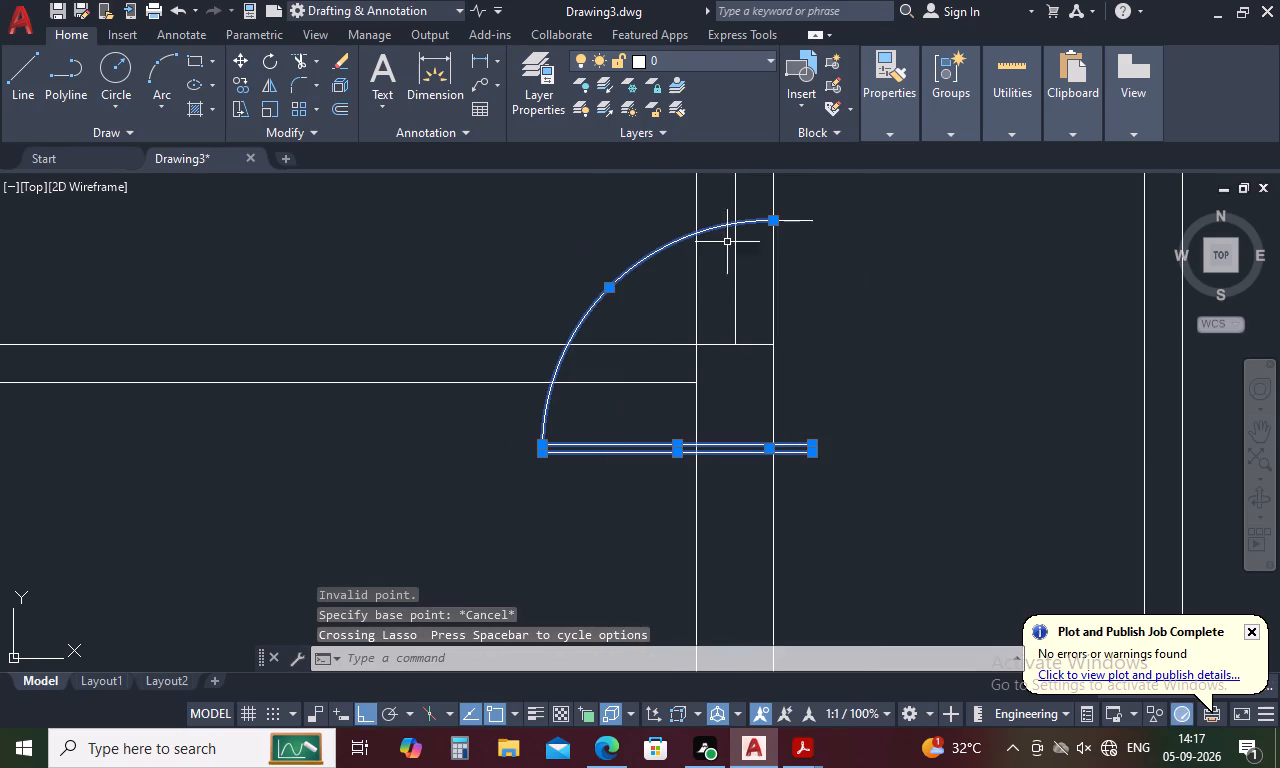
{"action": "left_click", "coordinate": [792, 222]}
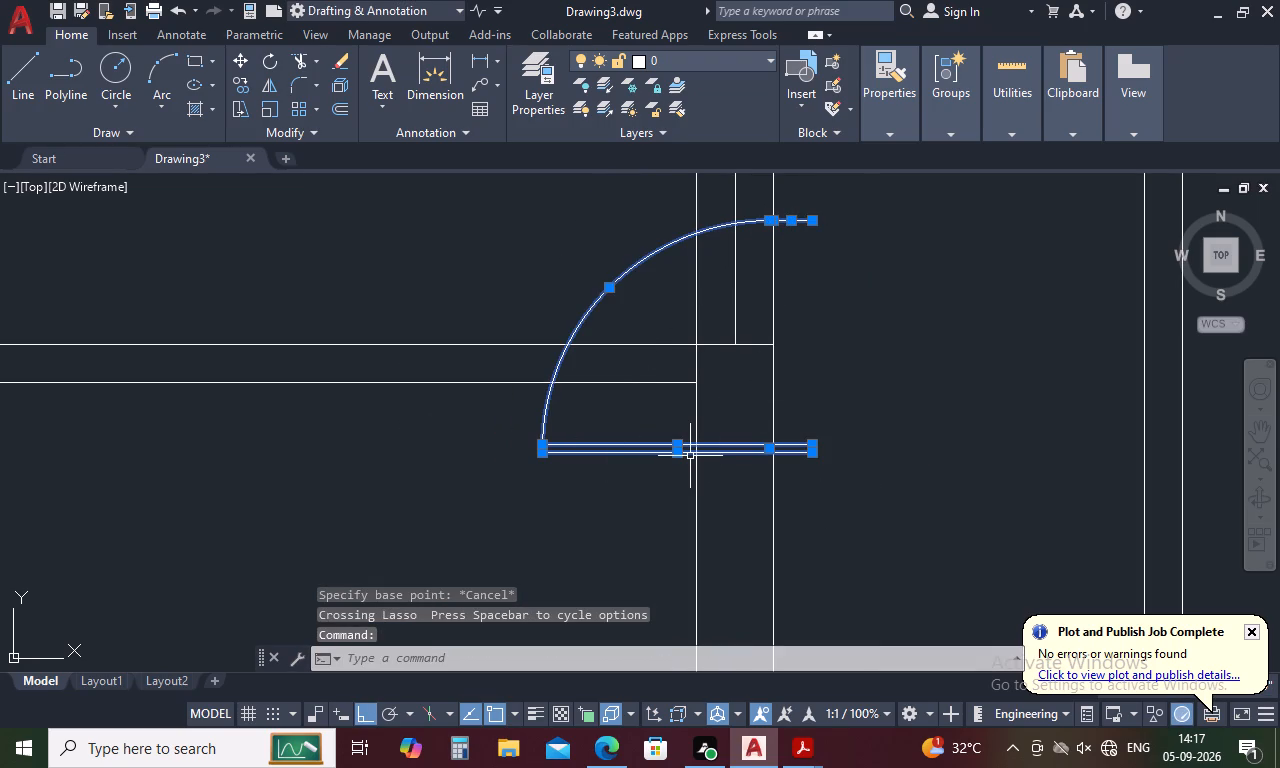
{"action": "type", "text": "mi"}
{"action": "key", "text": "space"}
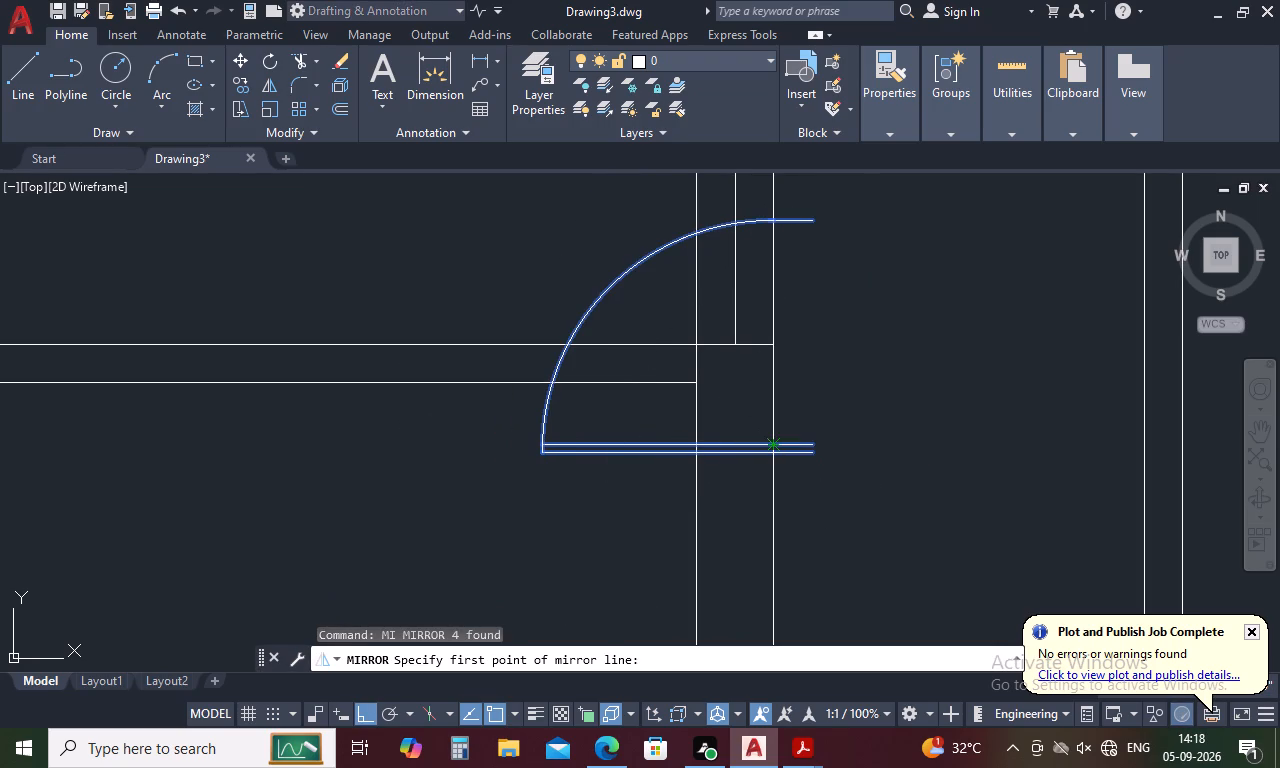
{"action": "left_click", "coordinate": [767, 447]}
{"action": "left_click", "coordinate": [475, 466]}
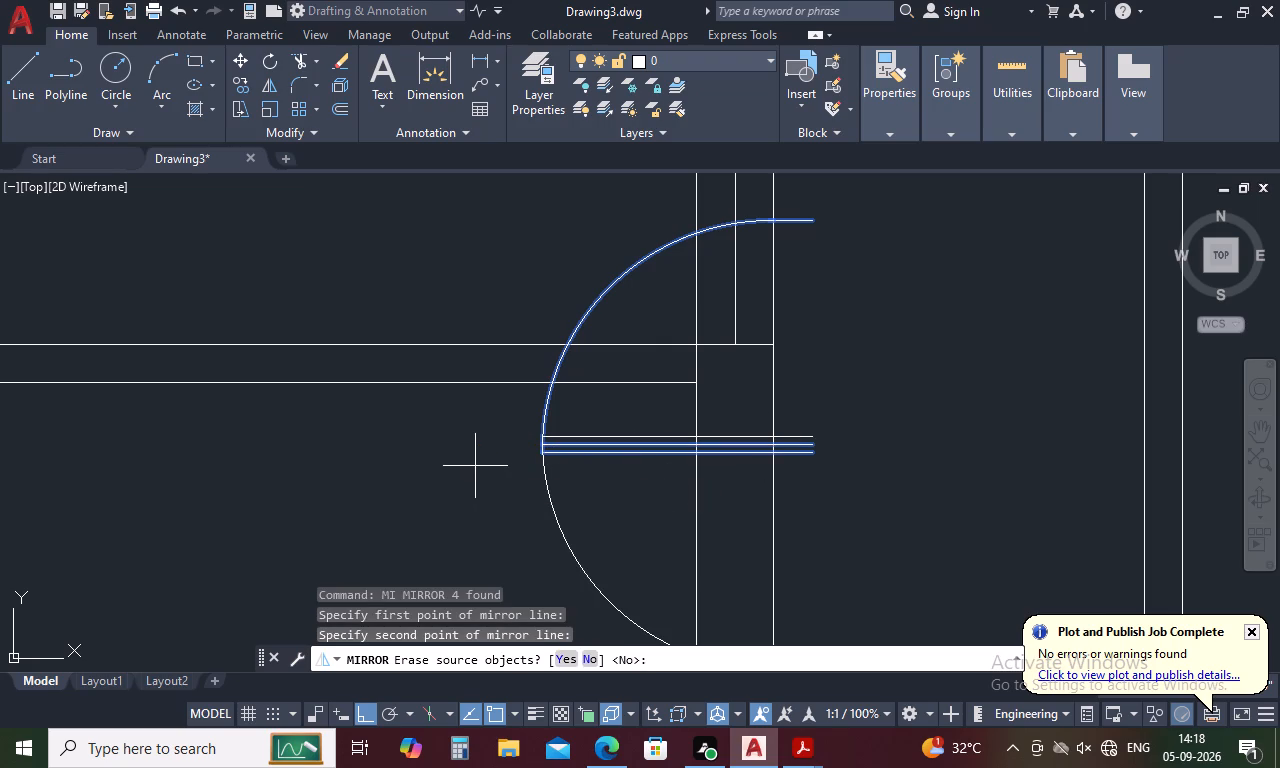
{"action": "left_click", "coordinate": [569, 659]}
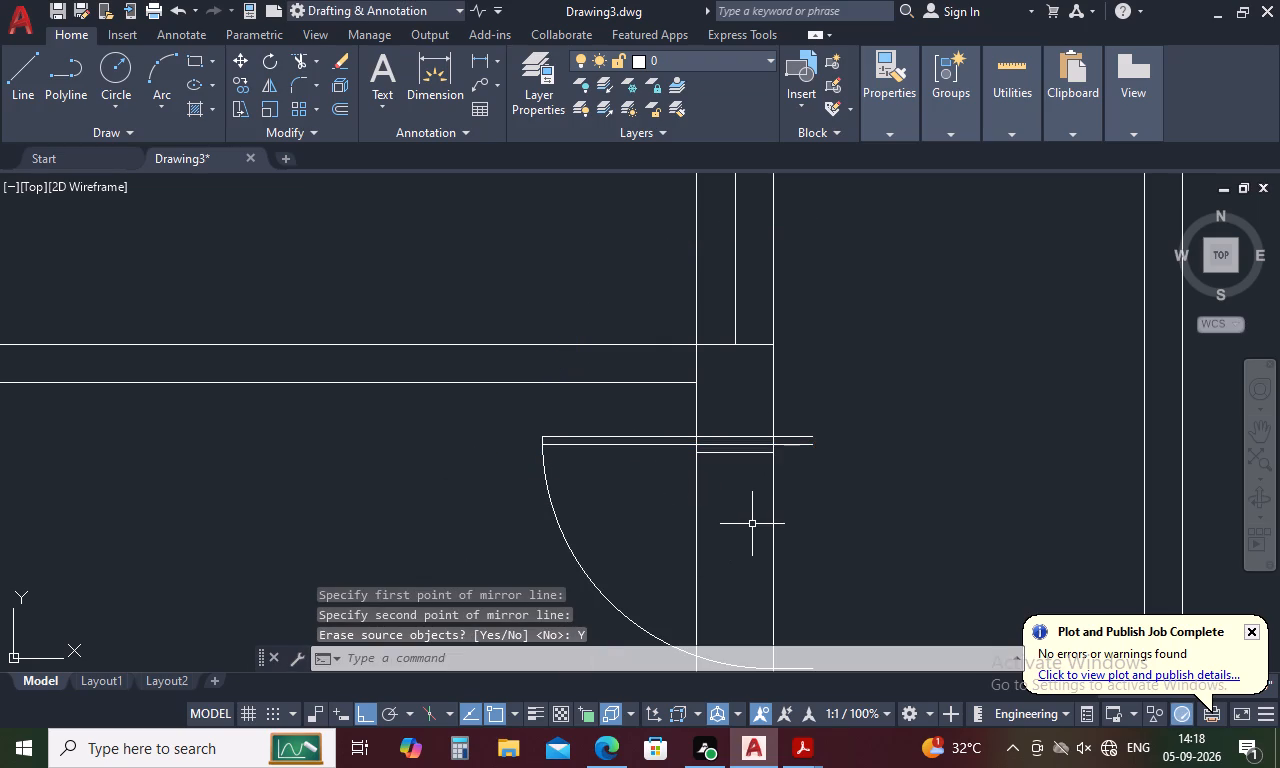
Trim the door's leaf and jamb lines beyond the wall's east line, and the leftover short line below the leaf.
{"action": "type", "text": "tr"}
{"action": "key", "text": "space"}
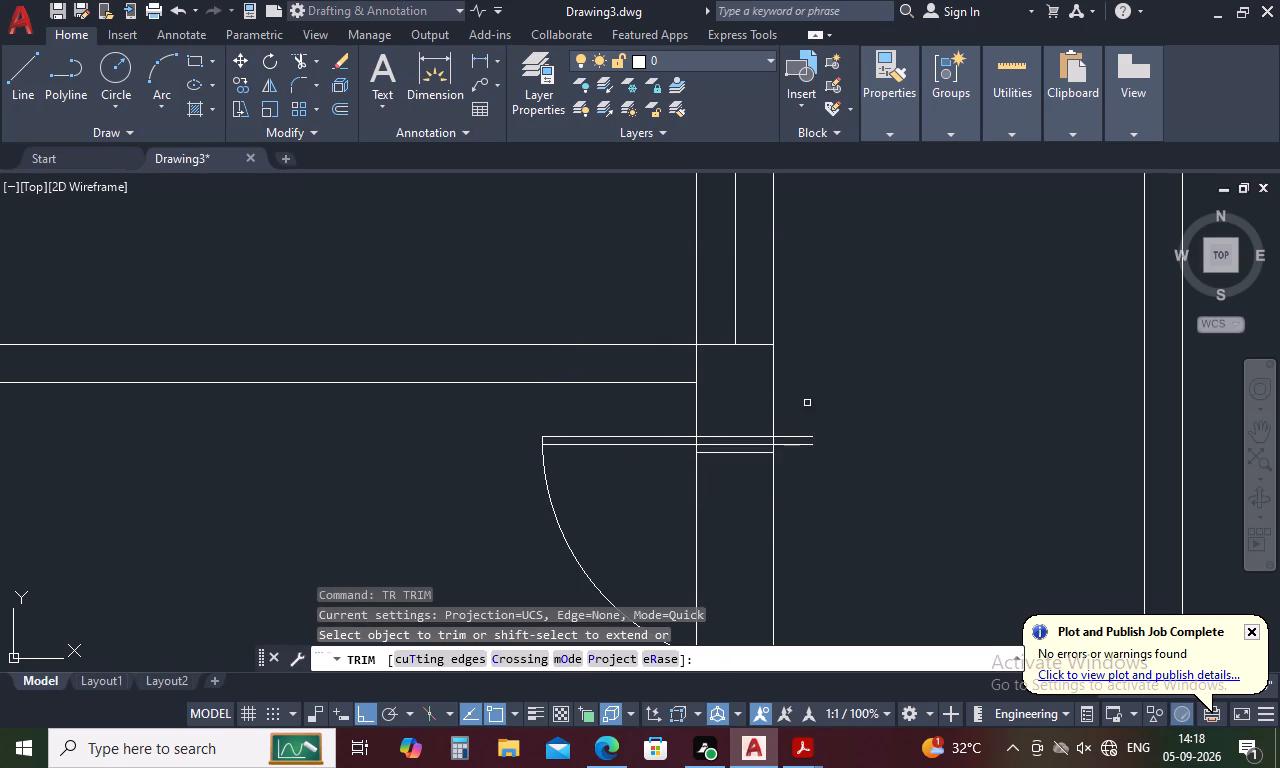
{"action": "left_click_drag", "start_coordinate": [807, 403], "coordinate": [809, 497]}
{"action": "scroll", "coordinate": [719, 486], "scroll_direction": "down", "scroll_amount": 2}
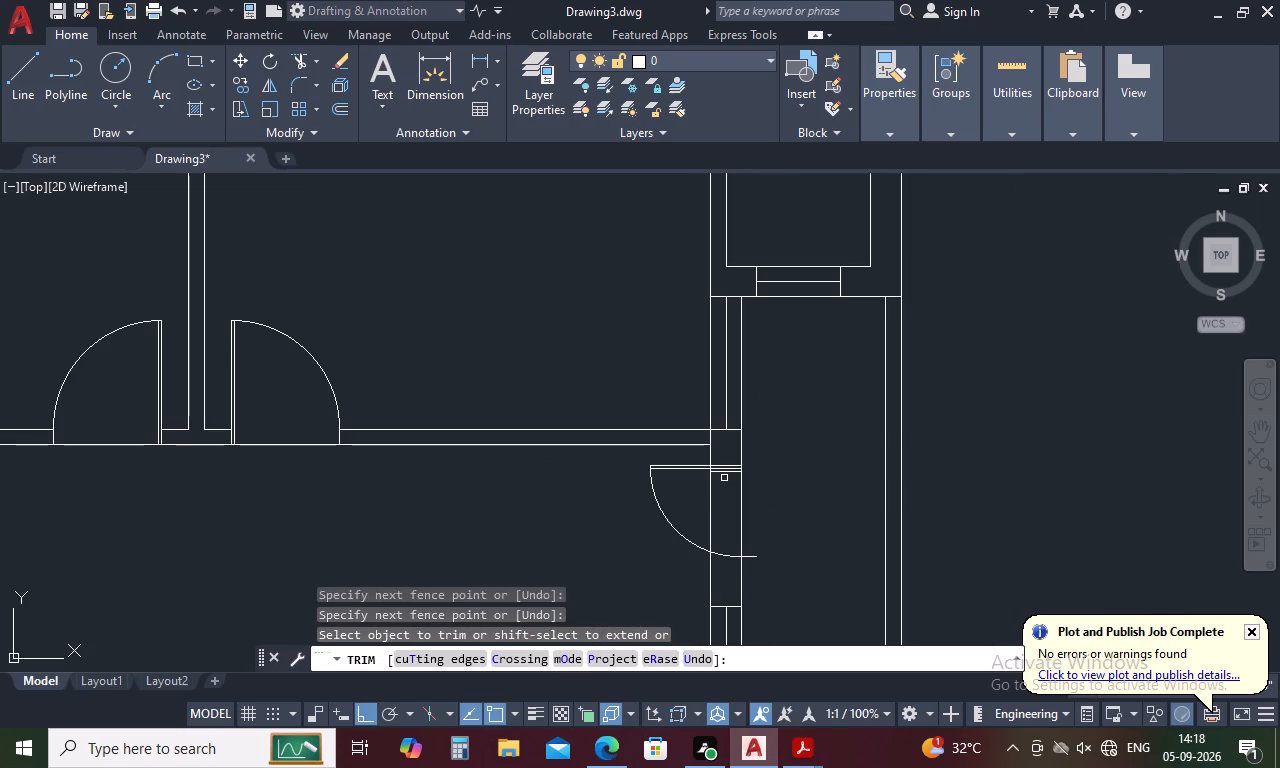
{"action": "left_click", "coordinate": [727, 473]}
{"action": "left_click", "coordinate": [755, 561]}
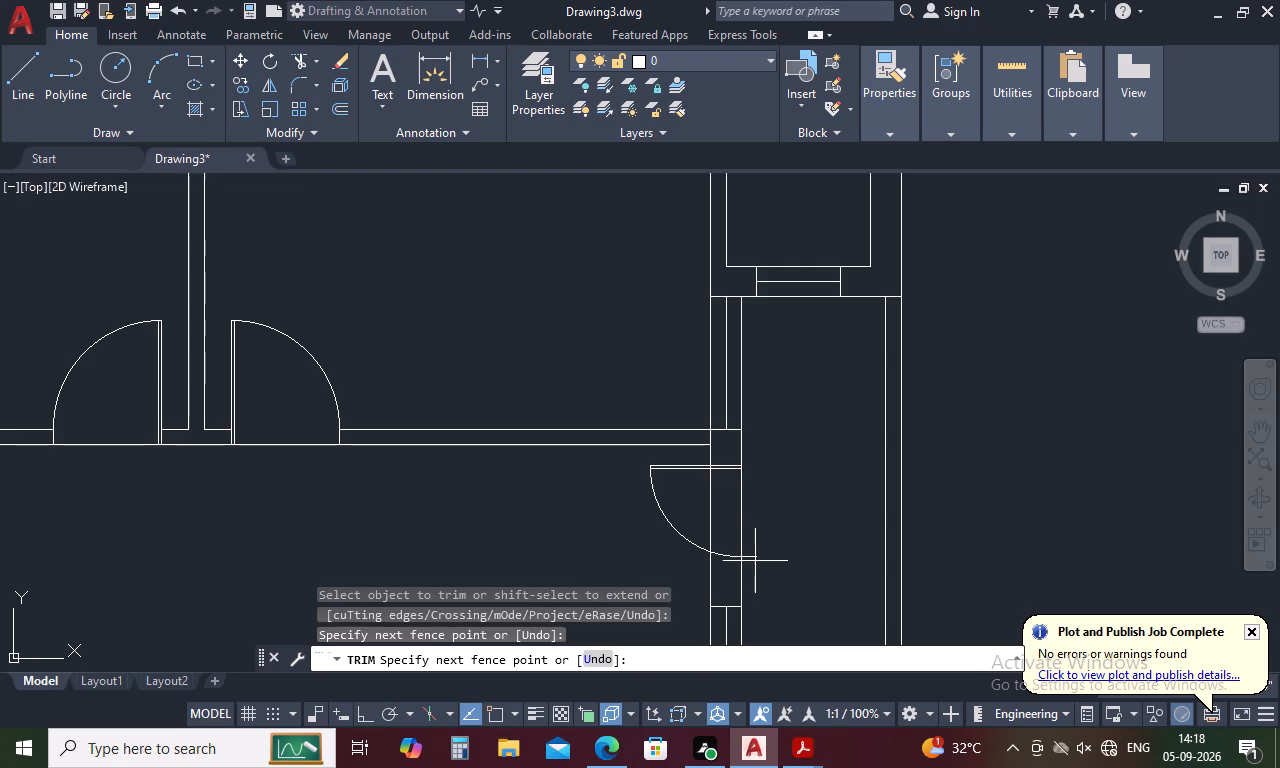
{"action": "left_click", "coordinate": [753, 556]}
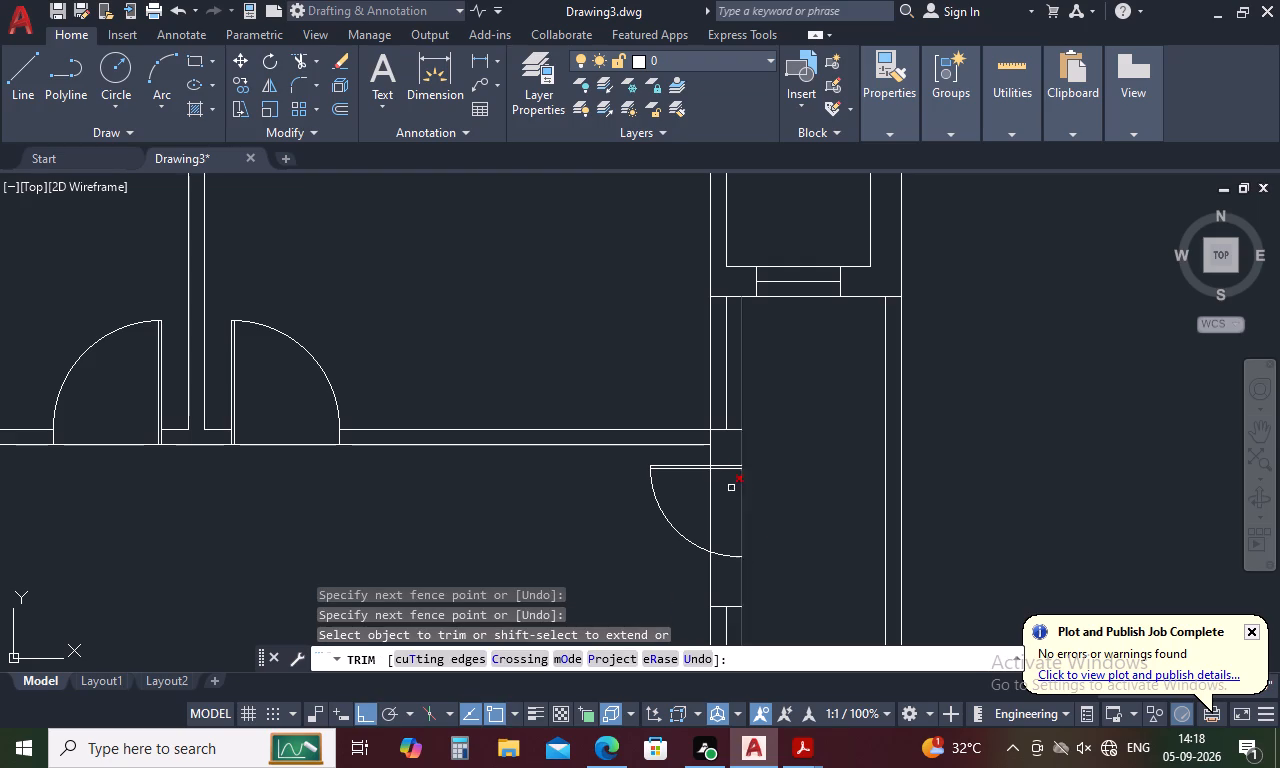
{"action": "scroll", "coordinate": [705, 454], "scroll_direction": "up", "scroll_amount": 2}
{"action": "key", "text": "Escape"}
Move the central hall's east door, leaf lines and swing arc, from the wall's east line to its west line.
{"action": "left_click_drag", "start_coordinate": [691, 465], "coordinate": [520, 543]}
{"action": "scroll", "coordinate": [520, 543], "scroll_direction": "down", "scroll_amount": 5}
{"action": "scroll", "coordinate": [502, 570], "scroll_direction": "up", "scroll_amount": 4}
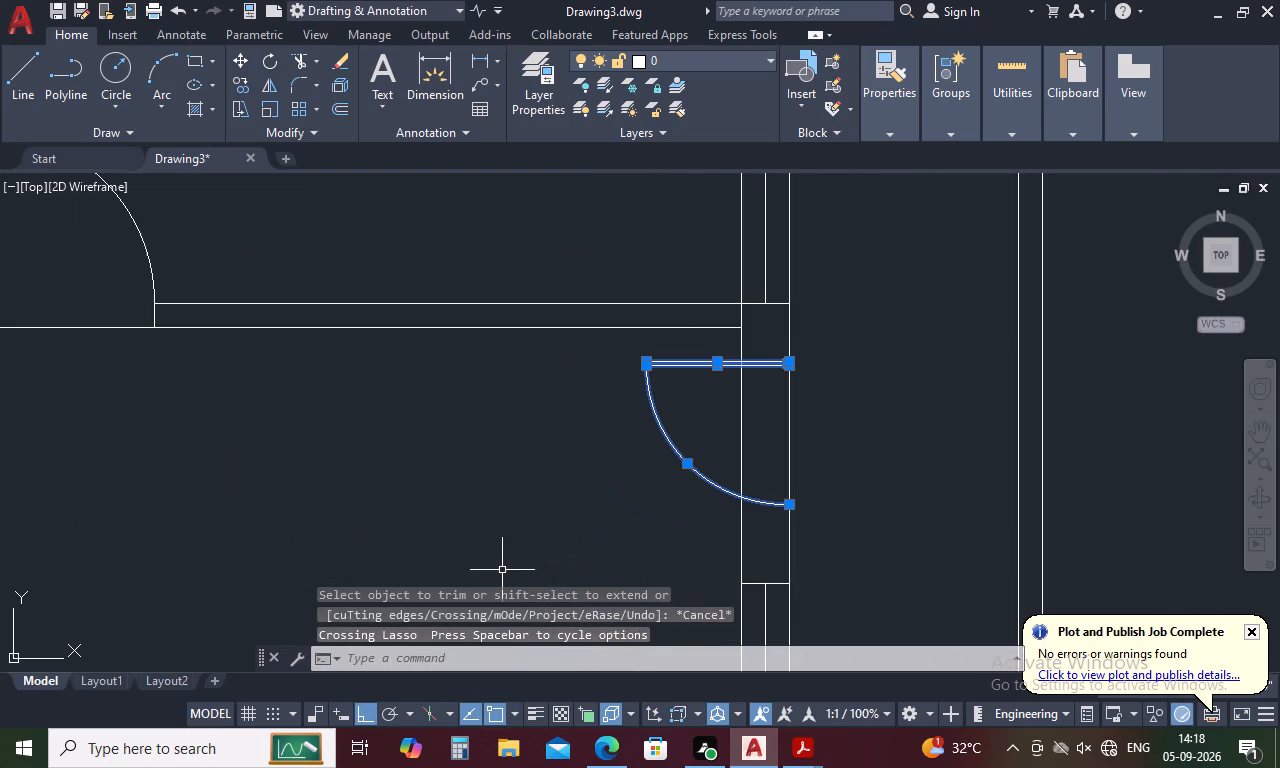
{"action": "right_click", "coordinate": [891, 413]}
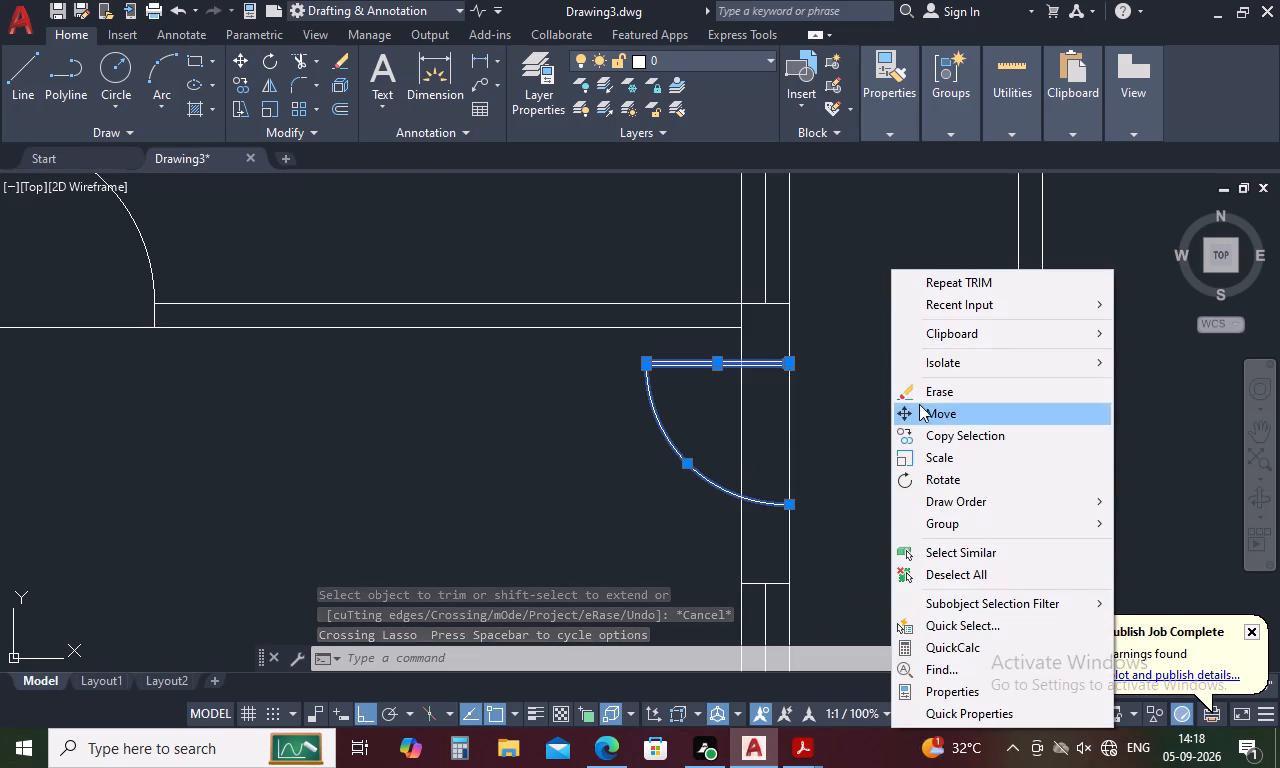
{"action": "left_click", "coordinate": [924, 404]}
{"action": "scroll", "coordinate": [750, 355], "scroll_direction": "up", "scroll_amount": 2}
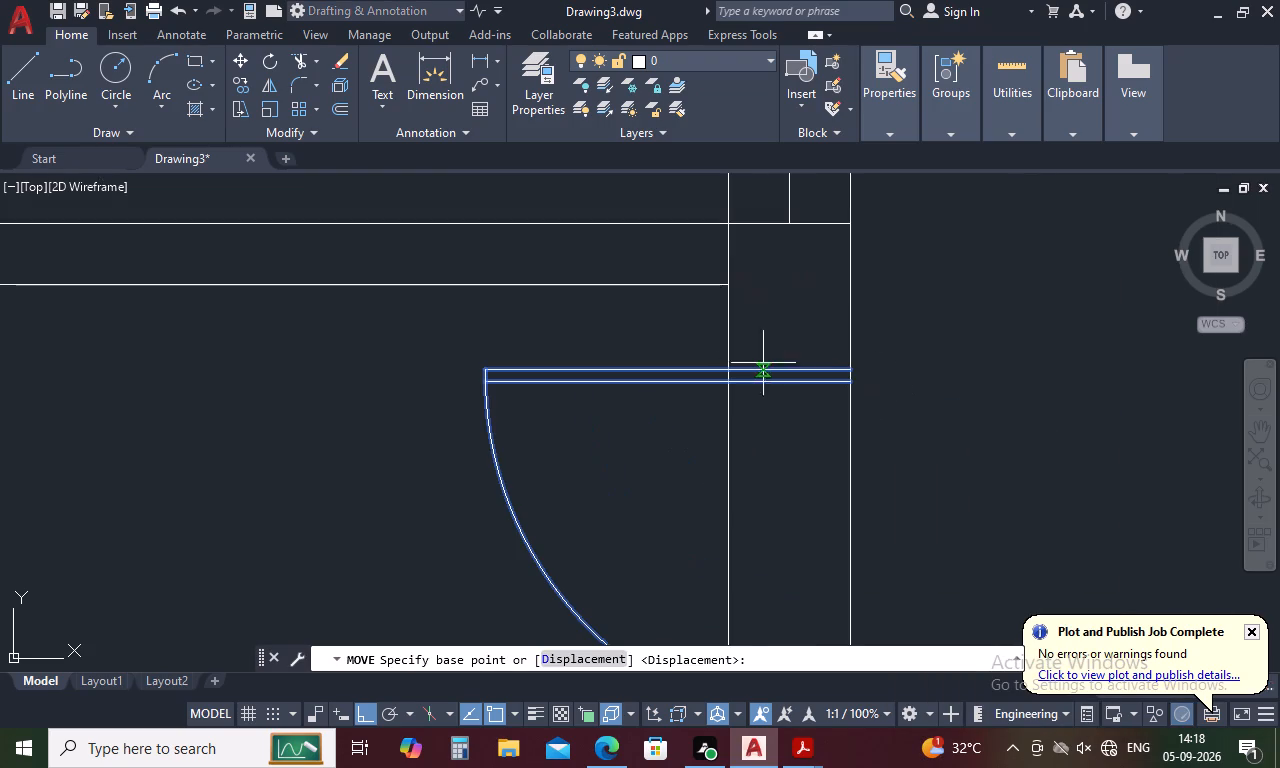
{"action": "left_click", "coordinate": [851, 370]}
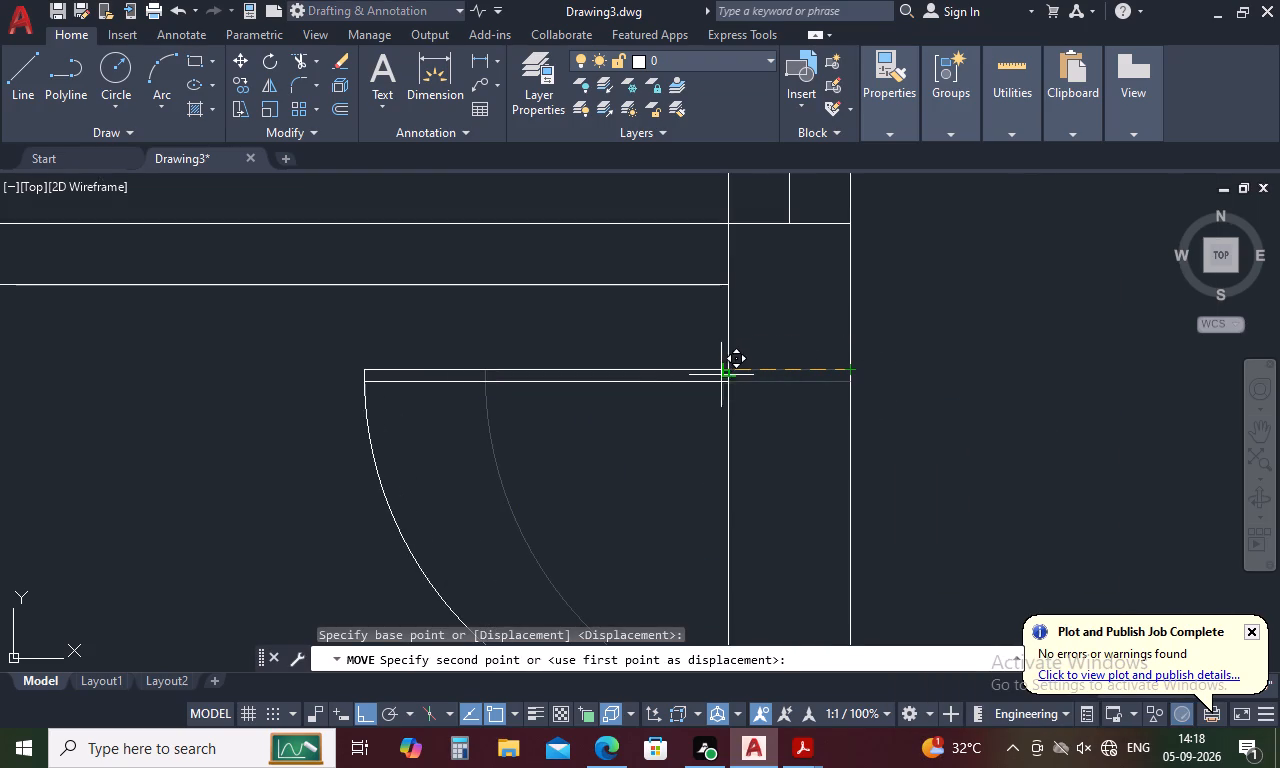
{"action": "left_click", "coordinate": [726, 374]}
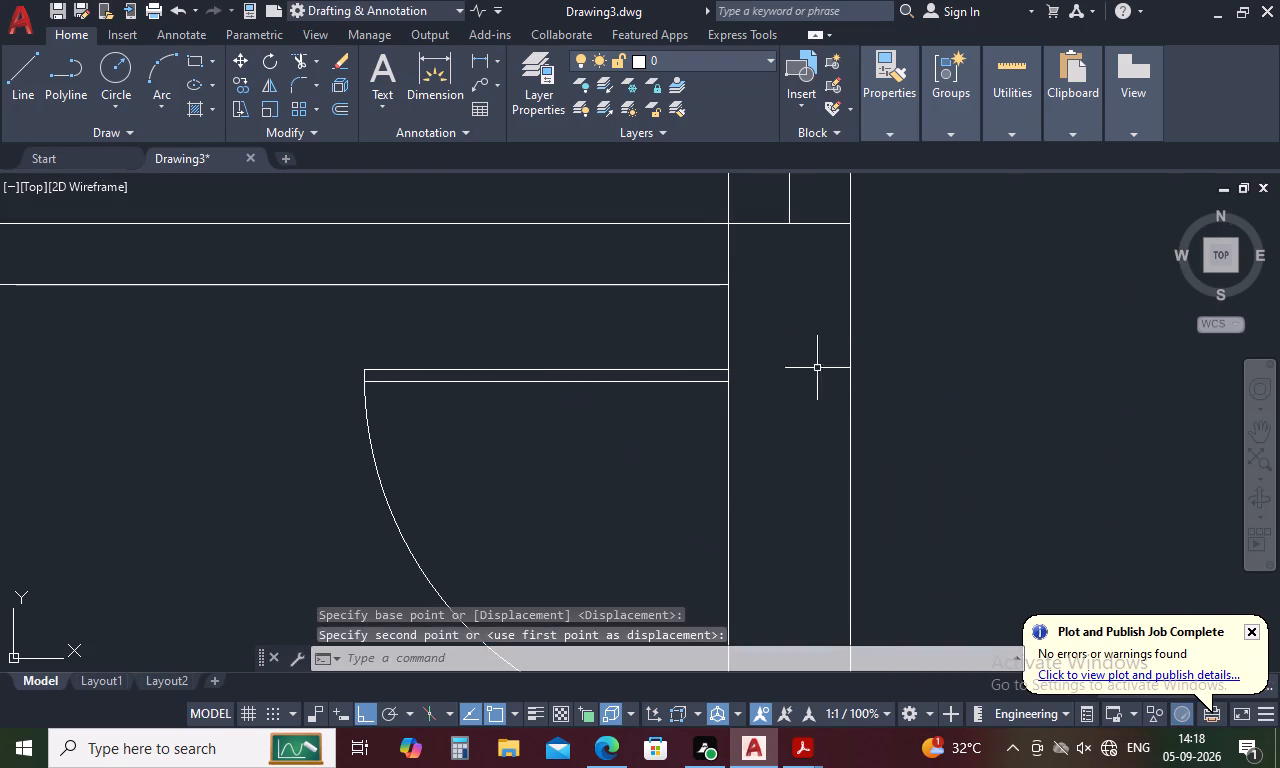
Extend the moved door's two horizontal leaf lines across the wall to its east line.
{"action": "key", "text": "Escape"}
{"action": "type", "text": "ex"}
{"action": "key", "text": "space"}
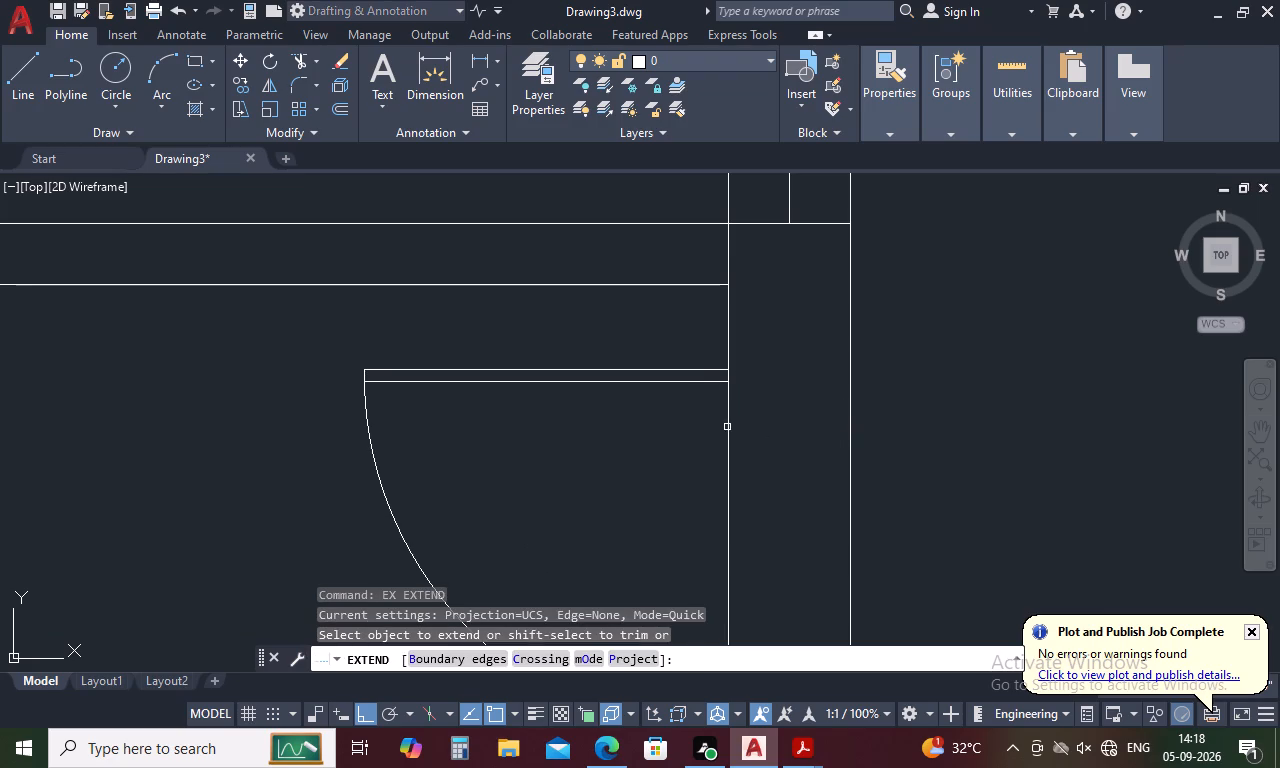
{"action": "left_click", "coordinate": [705, 372]}
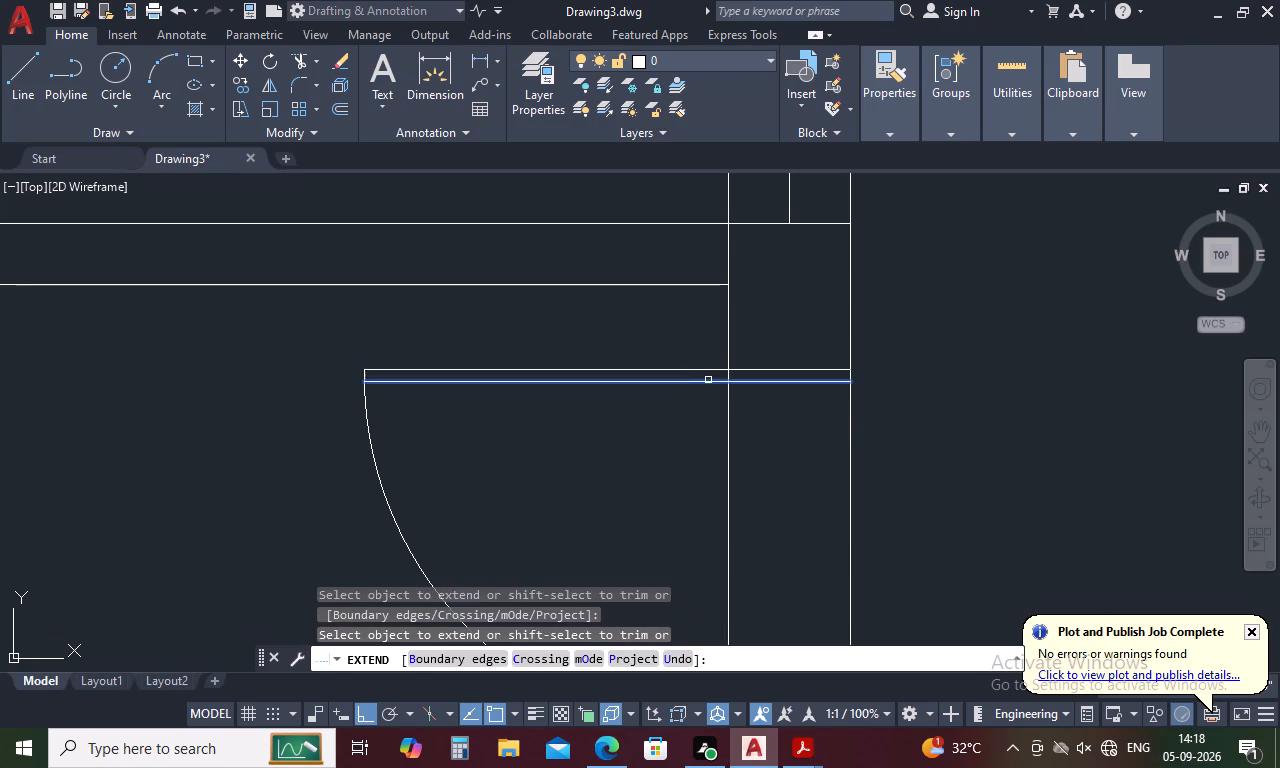
{"action": "left_click", "coordinate": [710, 383]}
{"action": "scroll", "coordinate": [711, 383], "scroll_direction": "down", "scroll_amount": 3}
{"action": "key", "text": "Escape"}
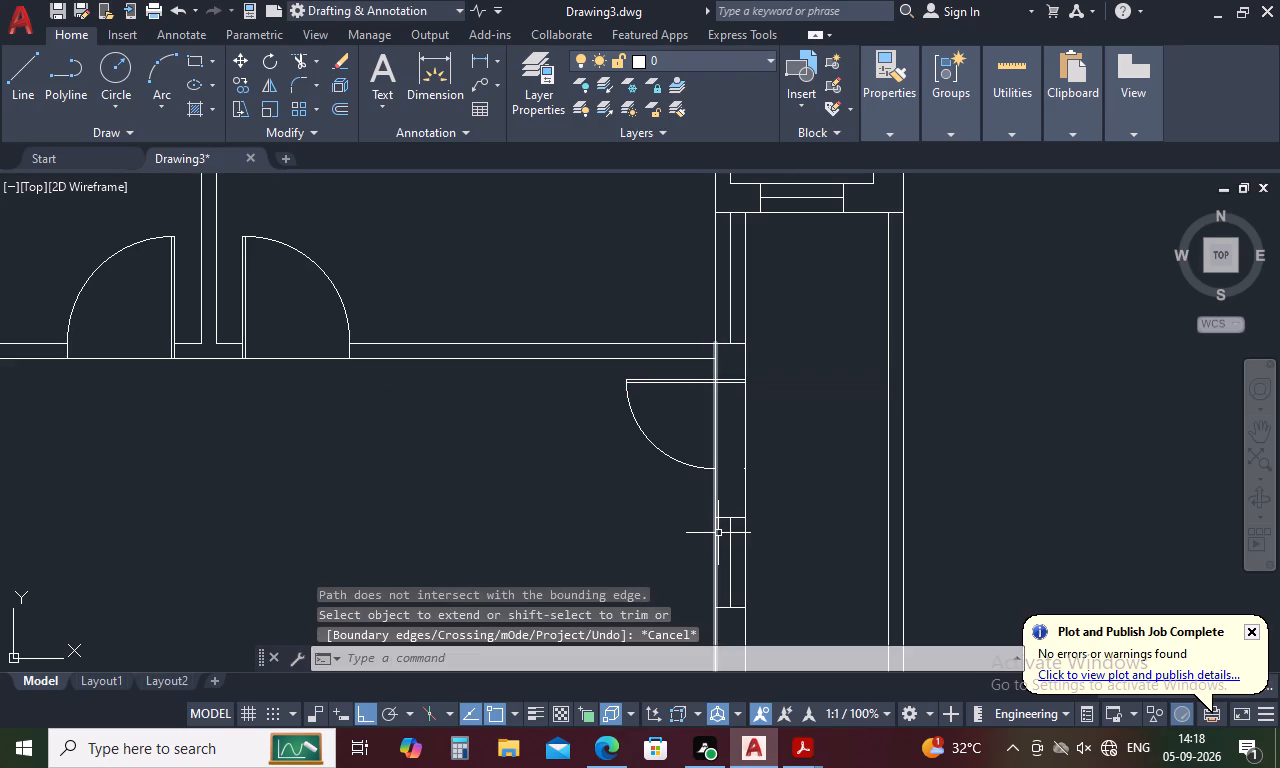
Draw a horizontal jamb line across the east wall from the lower end of the door's swing arc.
{"action": "type", "text": "l"}
{"action": "key", "text": "space"}
{"action": "left_click", "coordinate": [714, 474]}
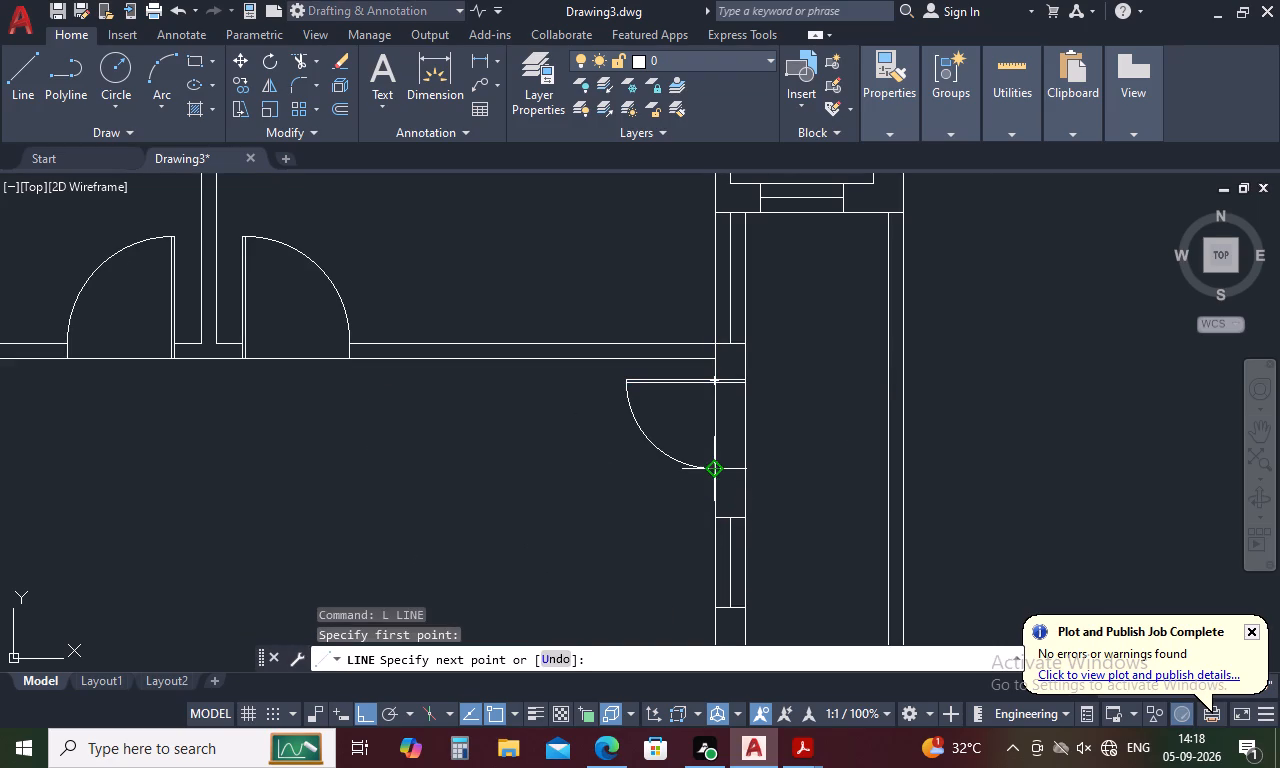
{"action": "left_click", "coordinate": [748, 471]}
{"action": "key", "text": "Escape"}
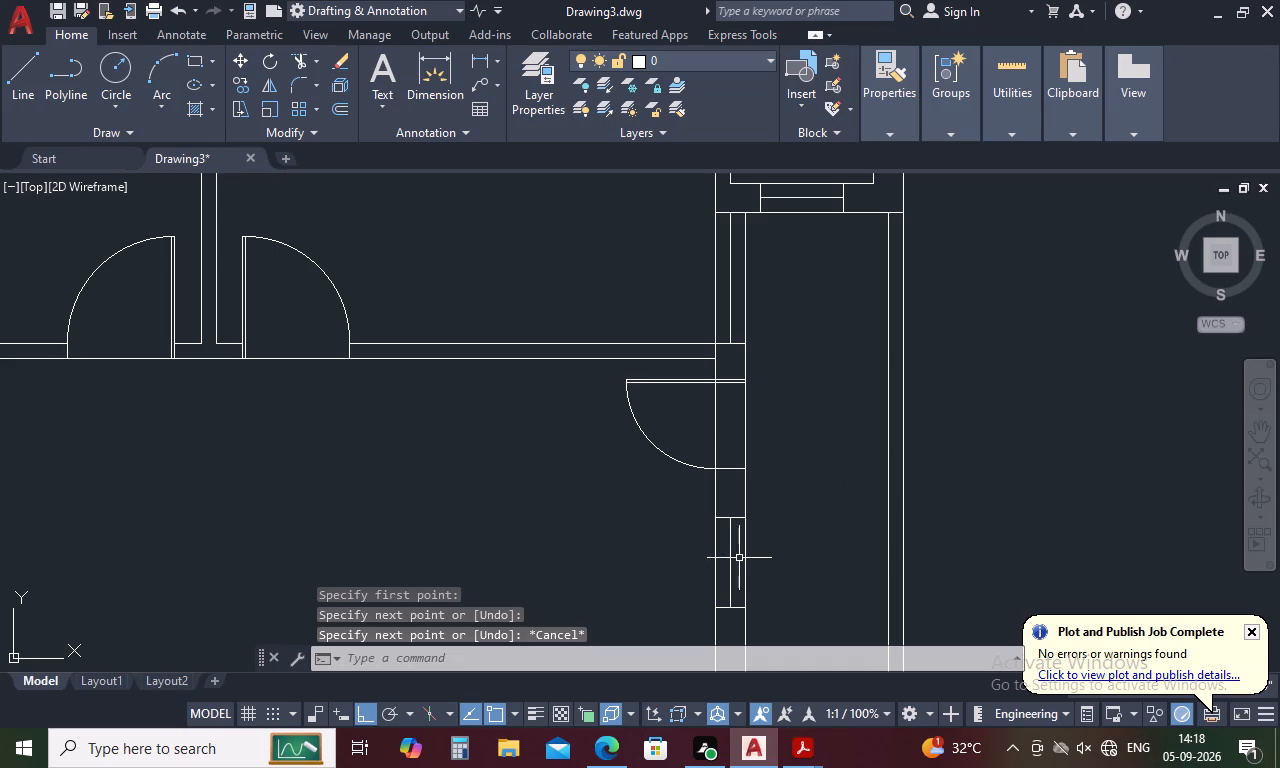
Trim the wall's west line across the new door opening, including the short piece between the two leaf lines.
{"action": "type", "text": "tr"}
{"action": "key", "text": "space"}
{"action": "left_click", "coordinate": [718, 408]}
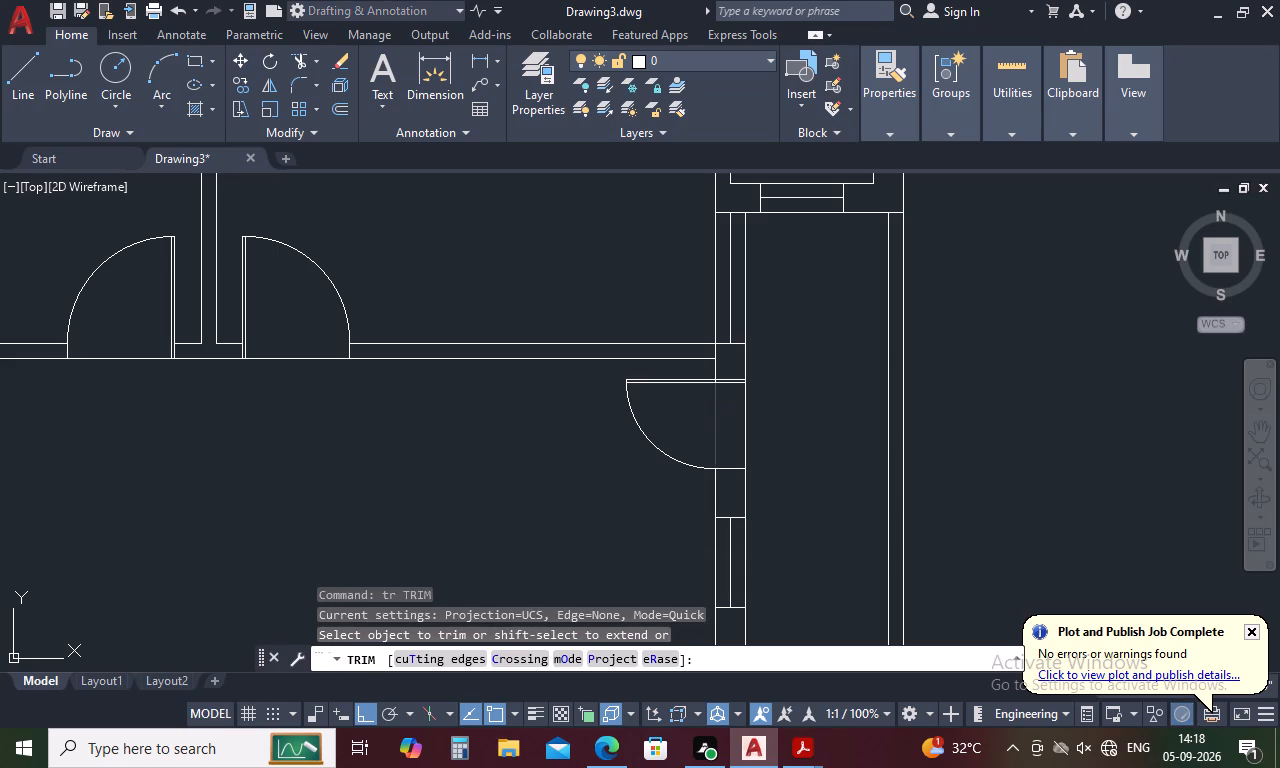
{"action": "scroll", "coordinate": [718, 371], "scroll_direction": "up", "scroll_amount": 4}
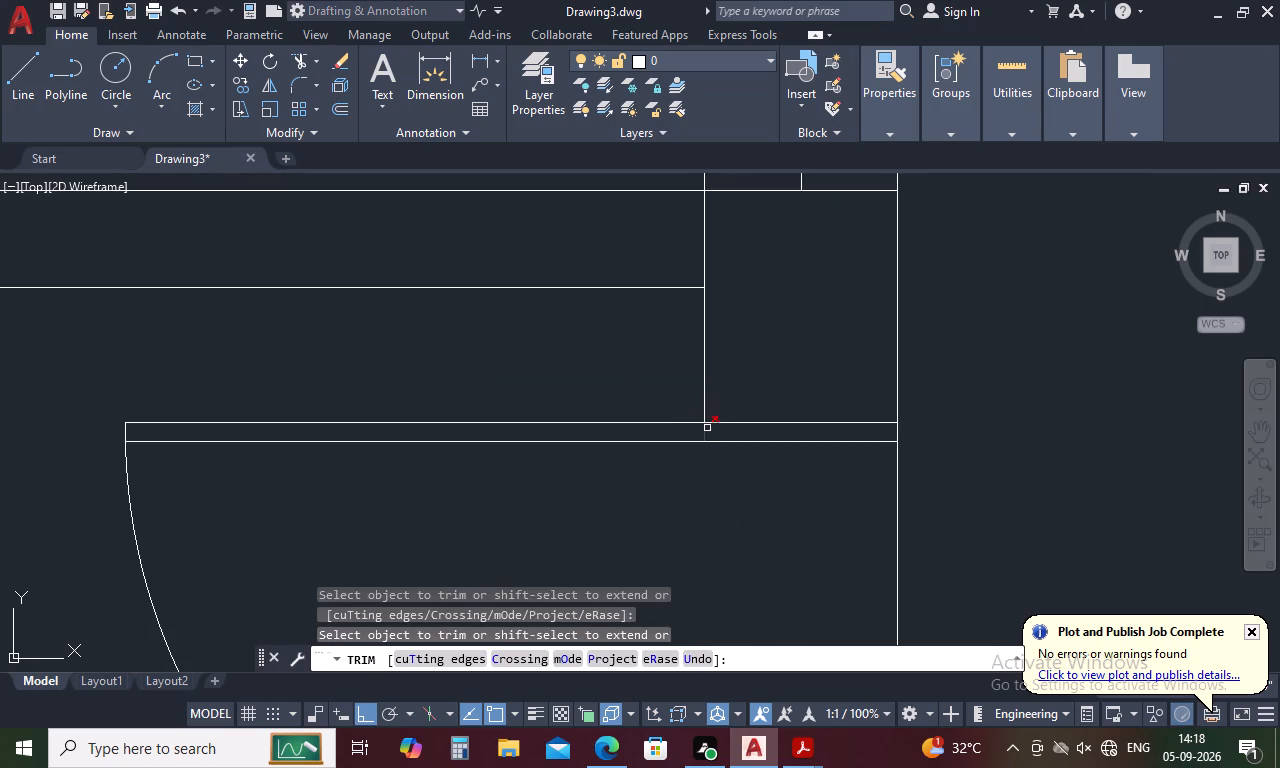
{"action": "left_click", "coordinate": [707, 428]}
{"action": "scroll", "coordinate": [707, 428], "scroll_direction": "down", "scroll_amount": 4}
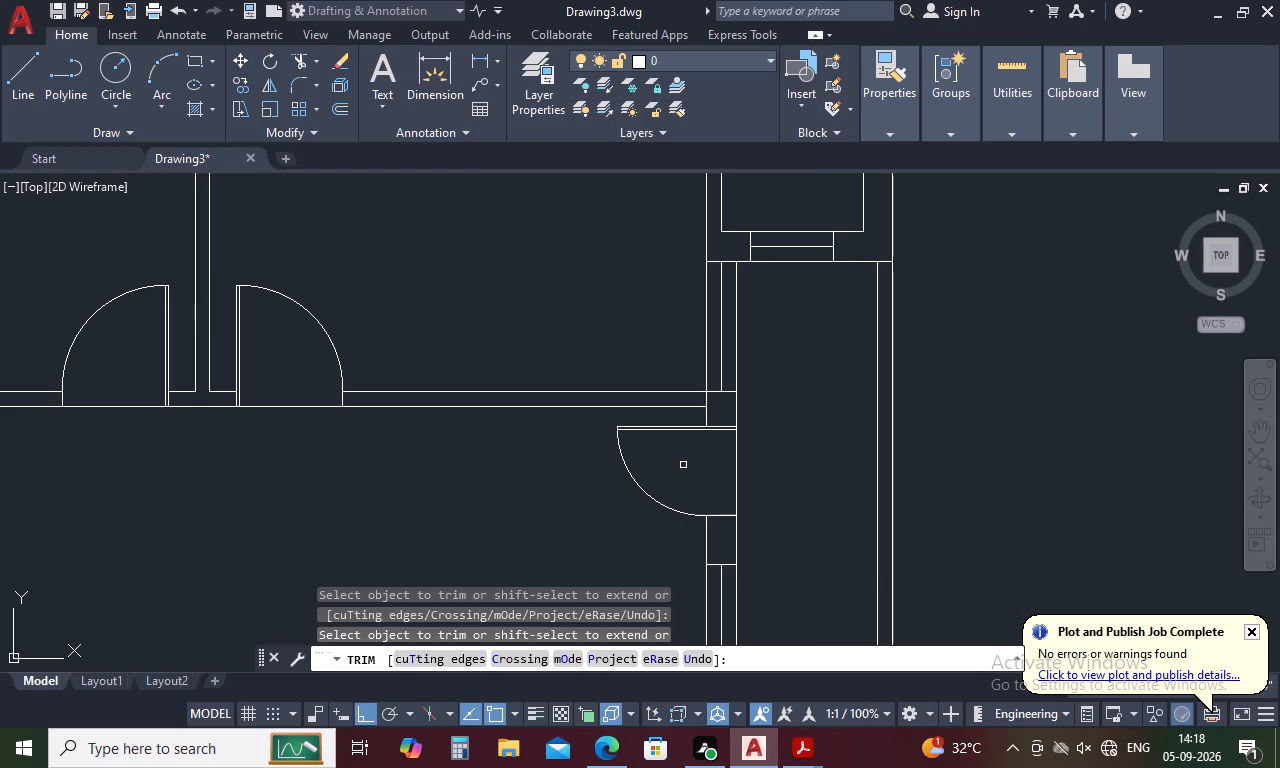
{"action": "scroll", "coordinate": [680, 465], "scroll_direction": "down", "scroll_amount": 5}
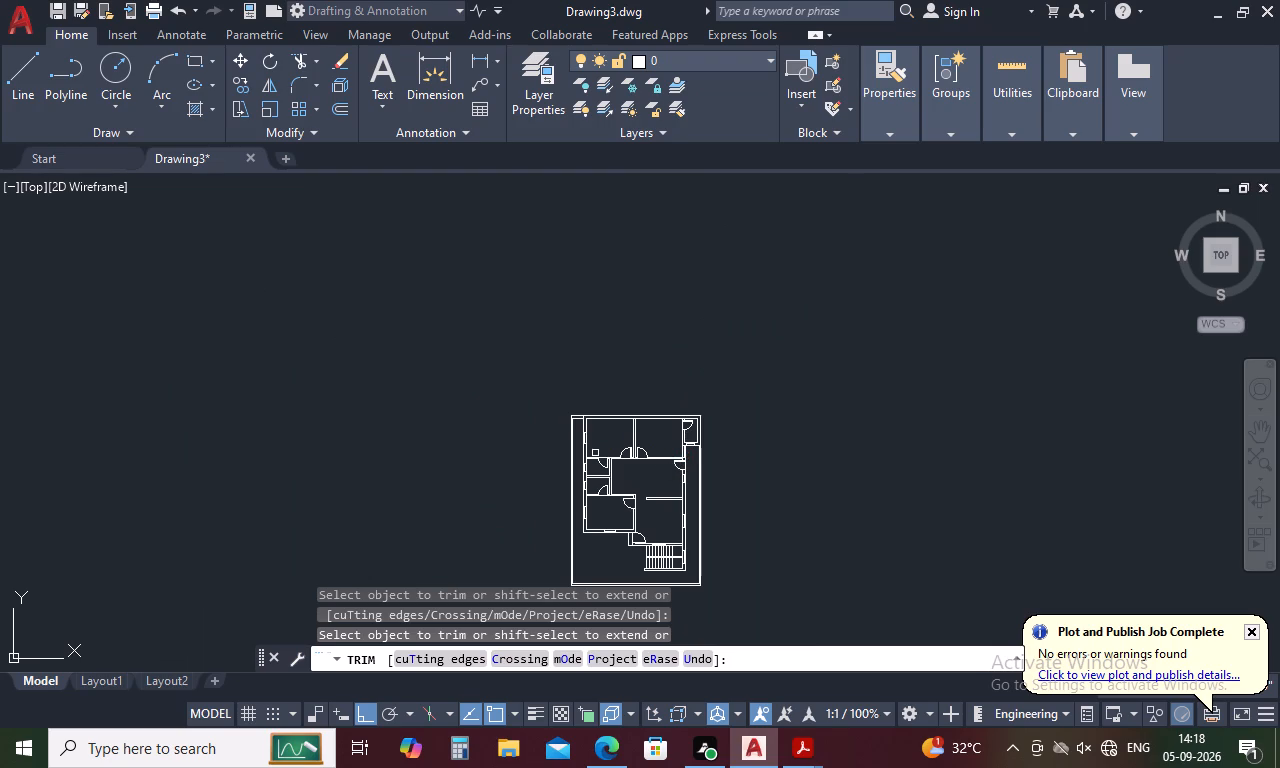
{"action": "scroll", "coordinate": [526, 453], "scroll_direction": "down", "scroll_amount": 1}
{"action": "scroll", "coordinate": [540, 546], "scroll_direction": "up", "scroll_amount": 2}
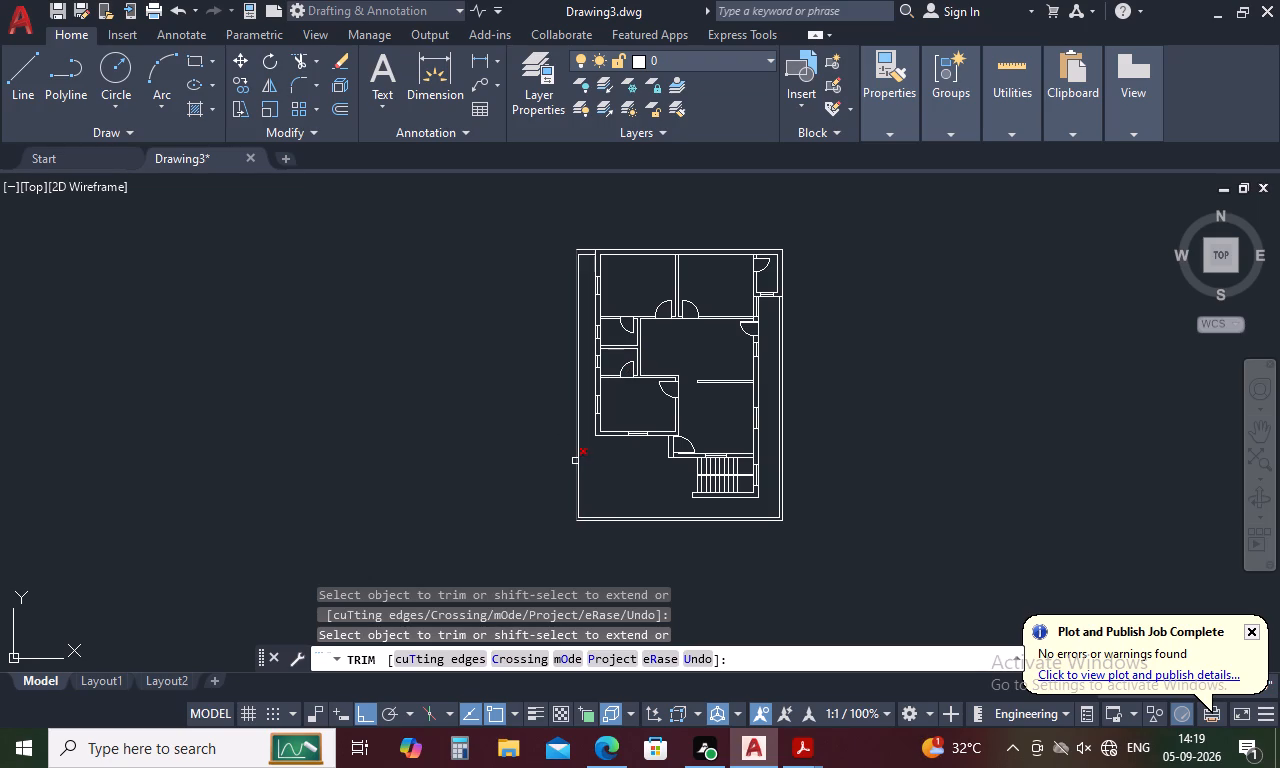
{"action": "key", "text": "Escape"}
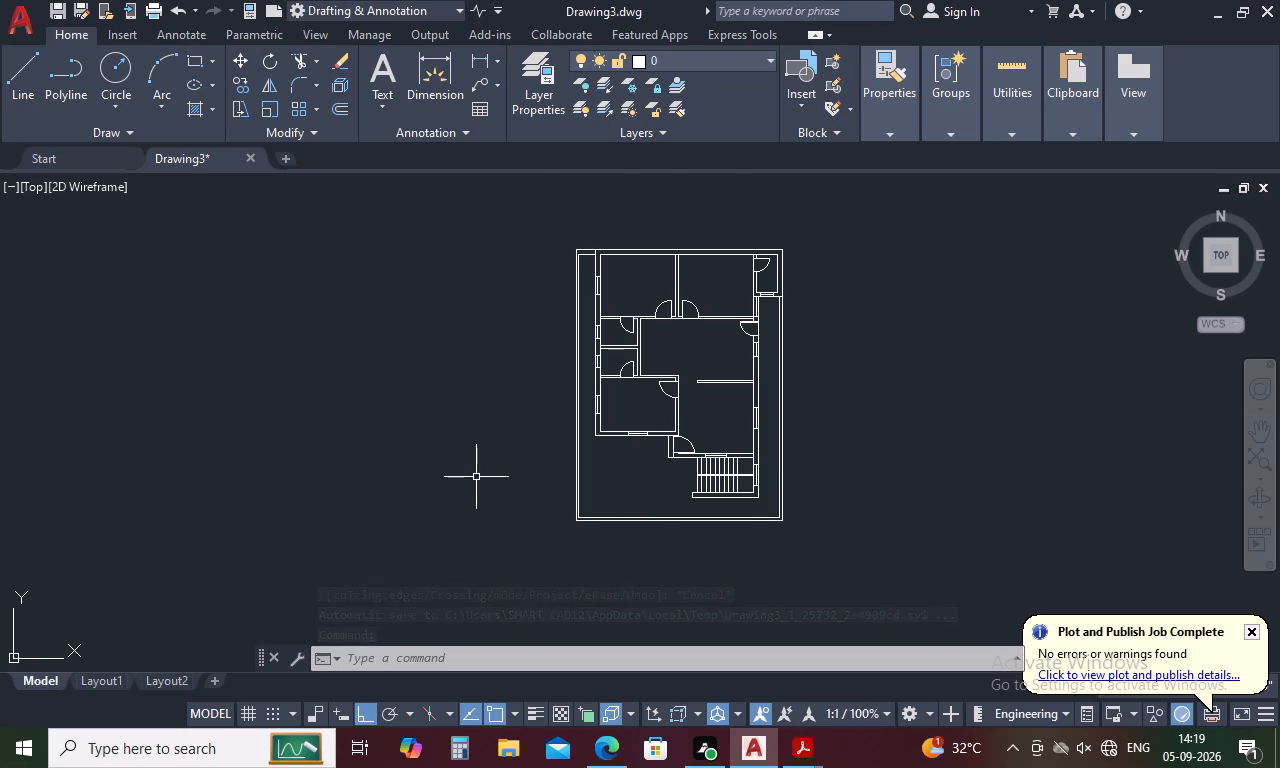
Start a hatch with the ANSI31 pattern and fill the north exterior wall, including its turned corner ends.
{"action": "key", "text": "h"}
{"action": "key", "text": "space"}
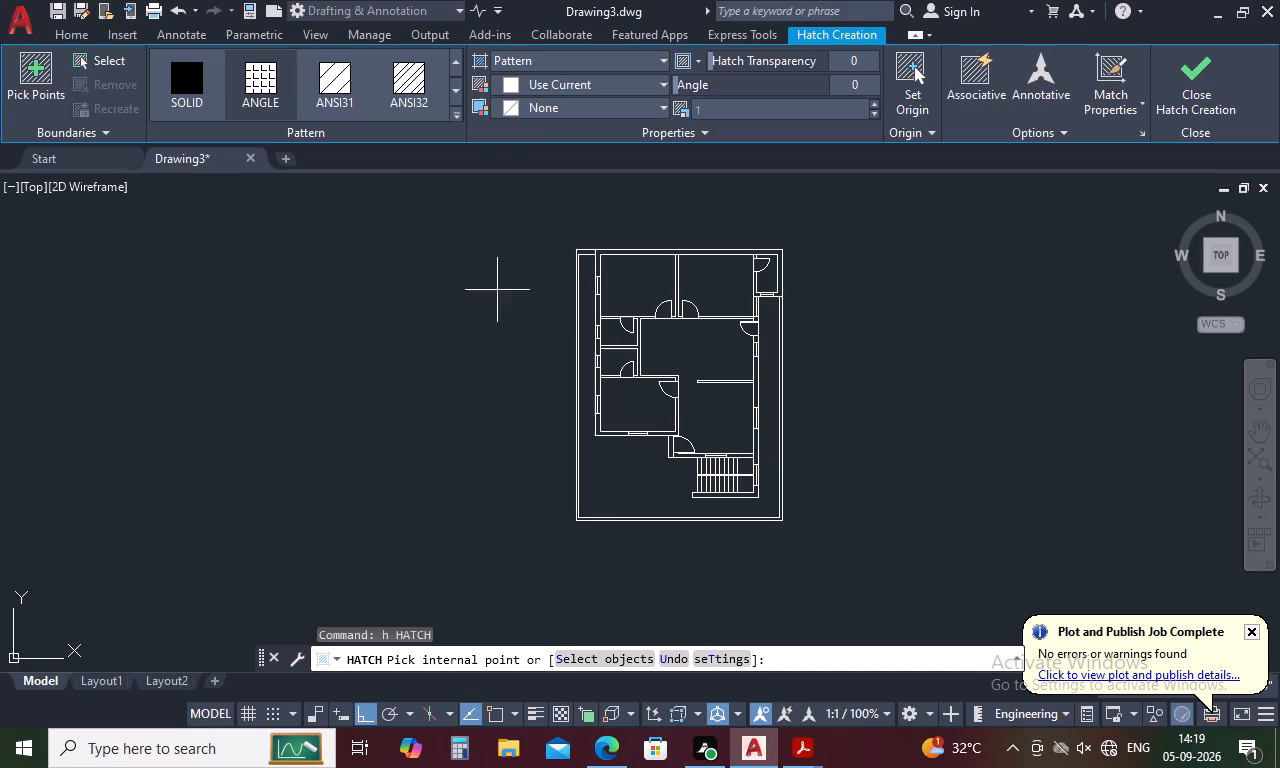
{"action": "left_click", "coordinate": [335, 68]}
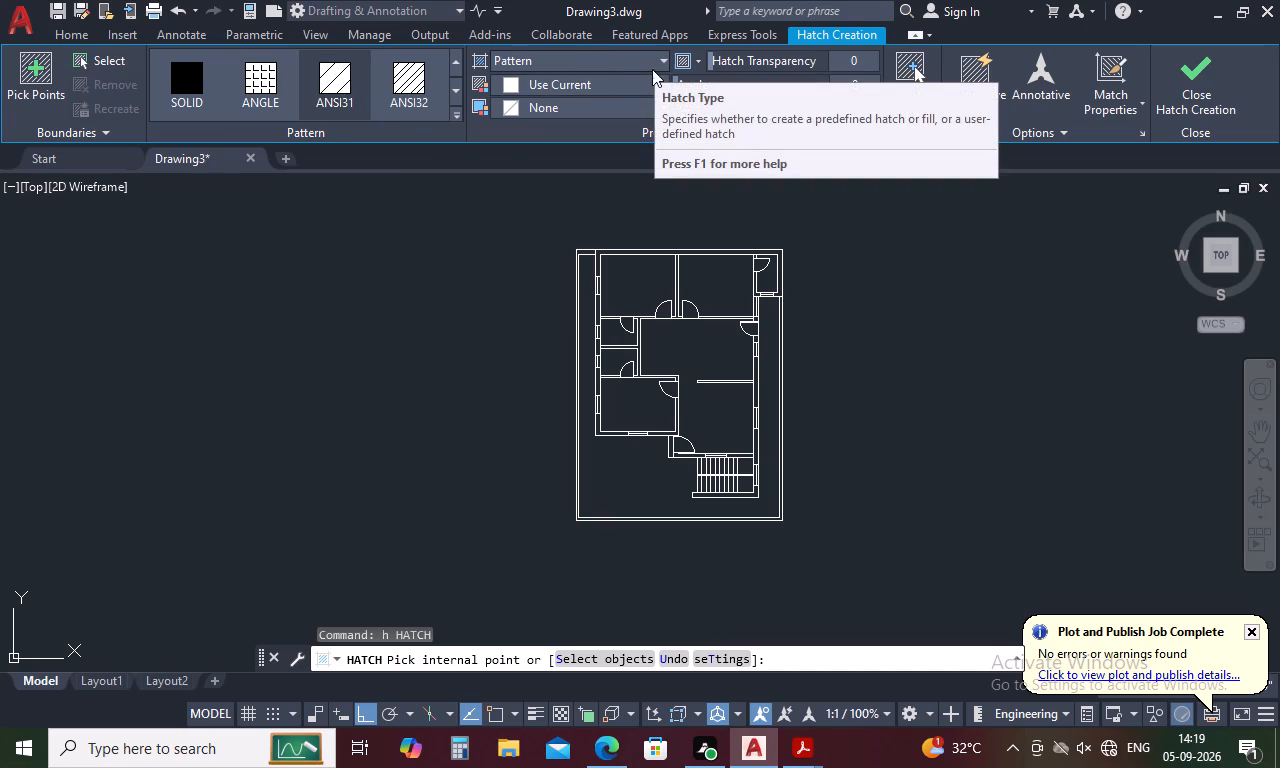
{"action": "left_click", "coordinate": [642, 82]}
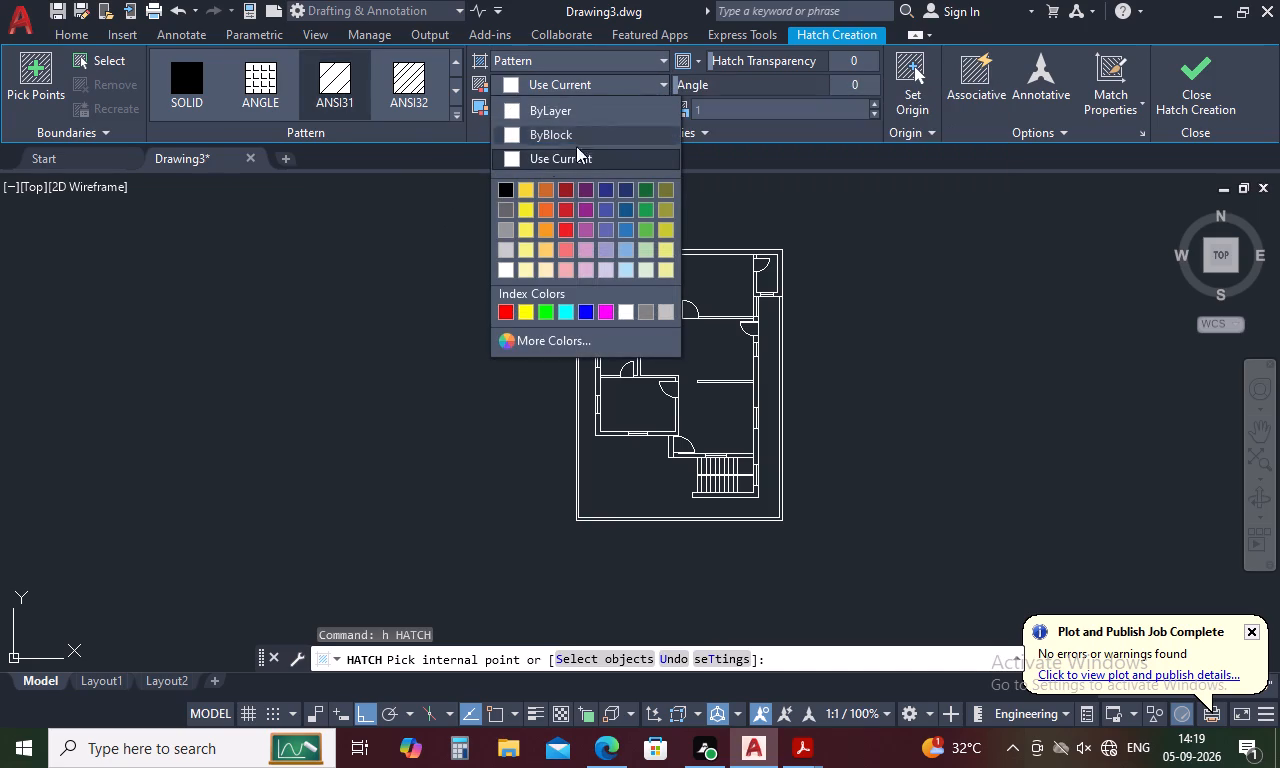
{"action": "left_click", "coordinate": [402, 203]}
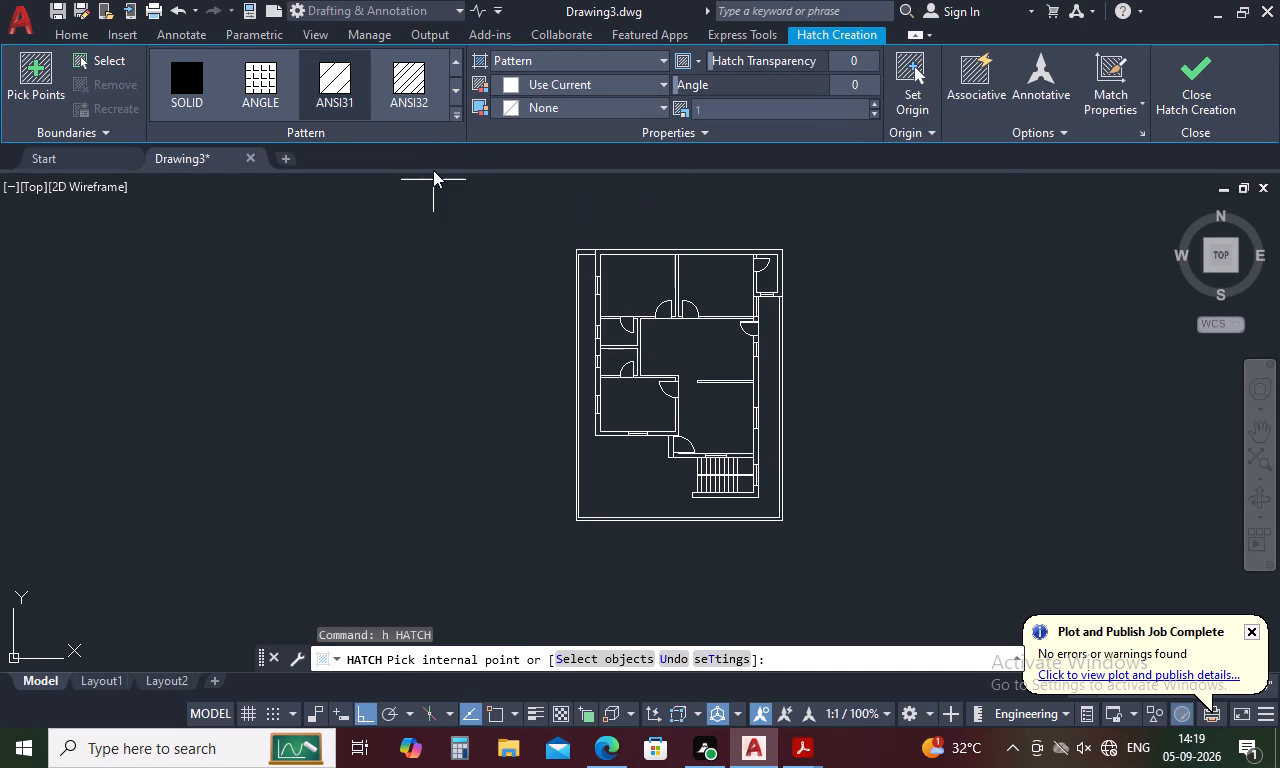
{"action": "left_click", "coordinate": [346, 82]}
{"action": "scroll", "coordinate": [644, 253], "scroll_direction": "up", "scroll_amount": 4}
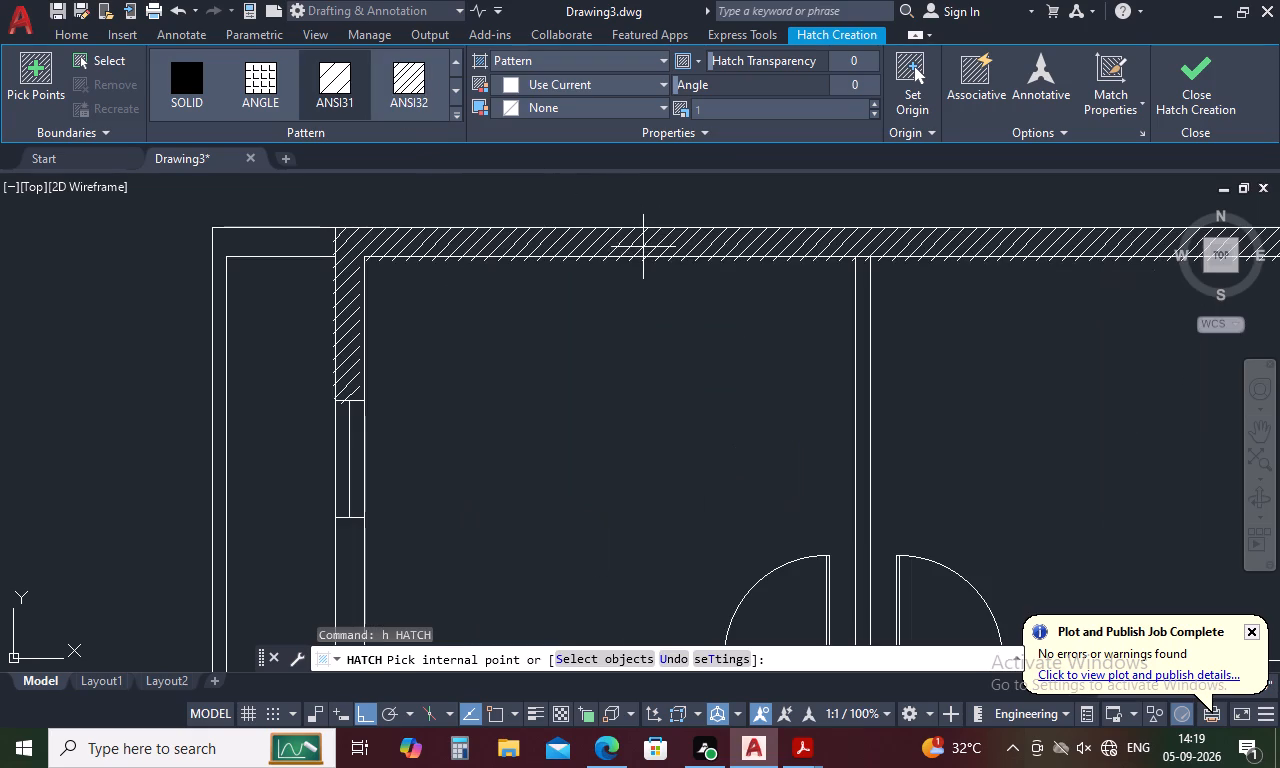
{"action": "left_click", "coordinate": [643, 247]}
{"action": "scroll", "coordinate": [614, 253], "scroll_direction": "down", "scroll_amount": 3}
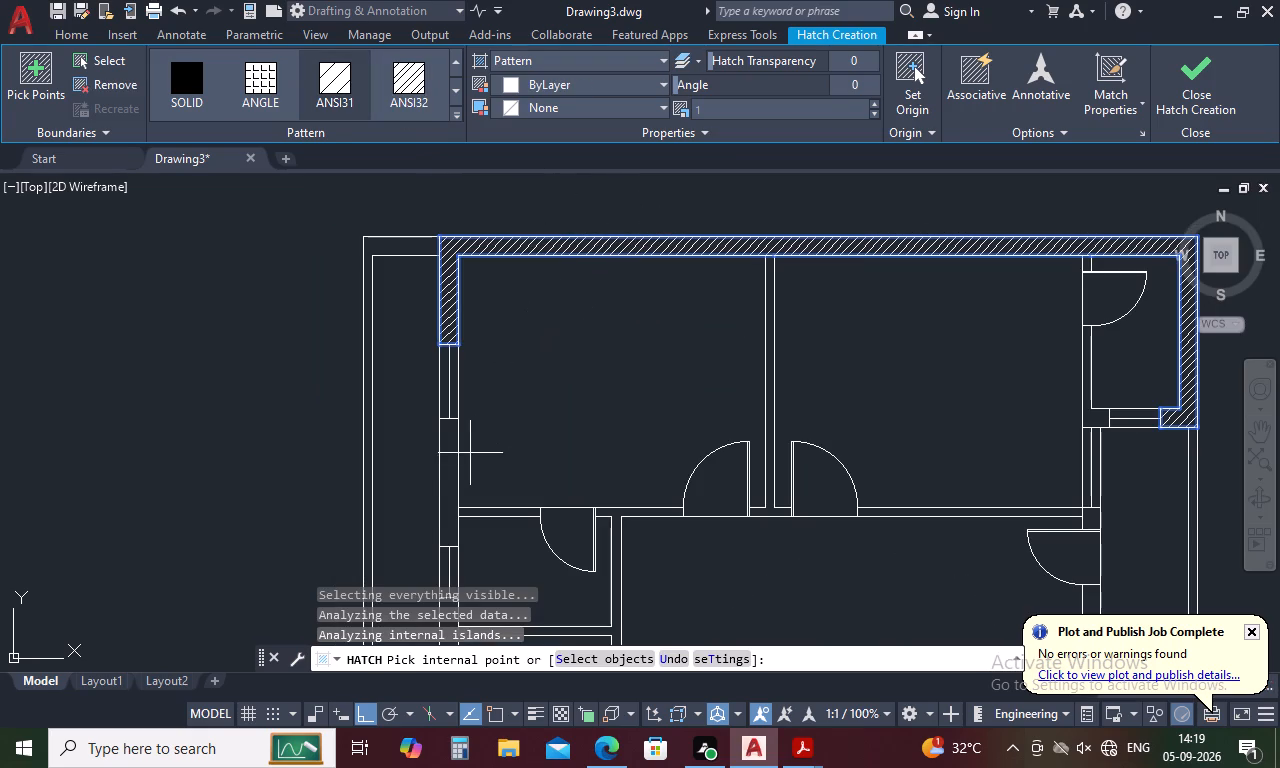
Add the three west exterior wall segments between the windows to the ANSI31 hatch.
{"action": "left_click", "coordinate": [453, 472]}
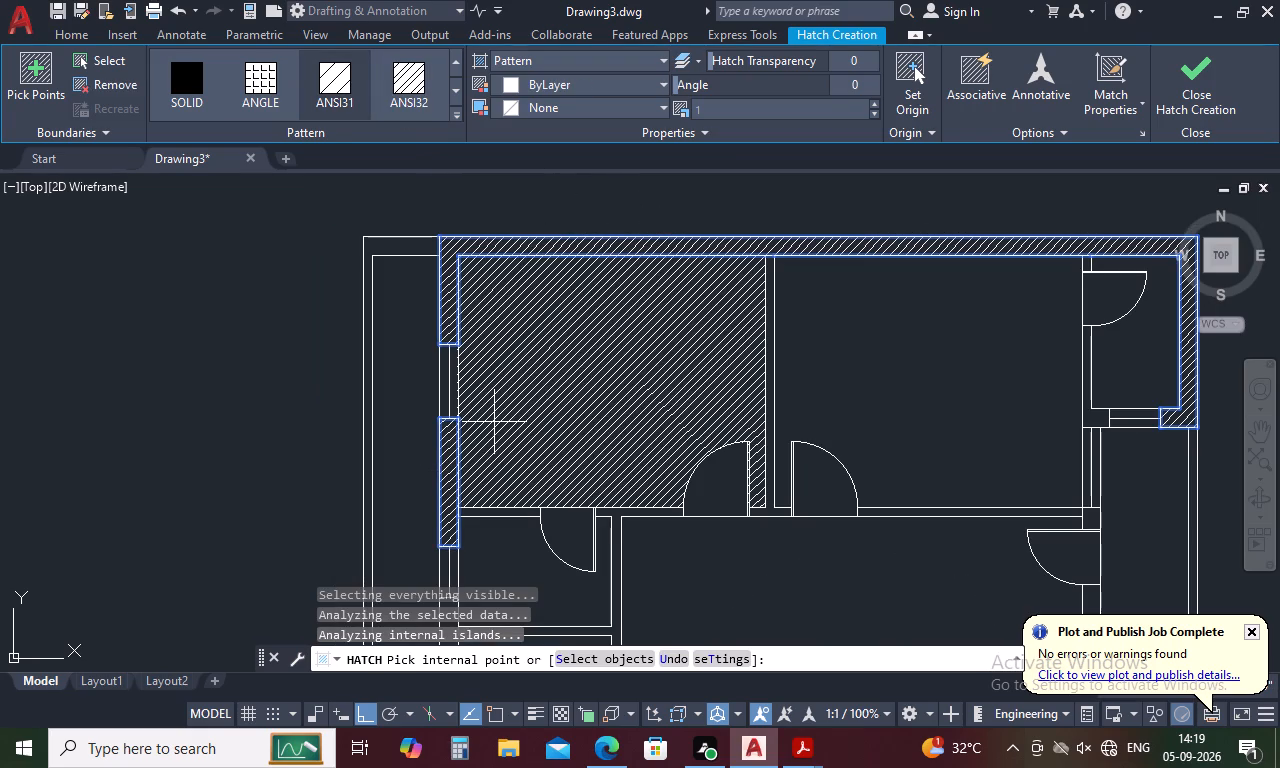
{"action": "scroll", "coordinate": [494, 422], "scroll_direction": "down", "scroll_amount": 3}
{"action": "scroll", "coordinate": [481, 506], "scroll_direction": "up", "scroll_amount": 5}
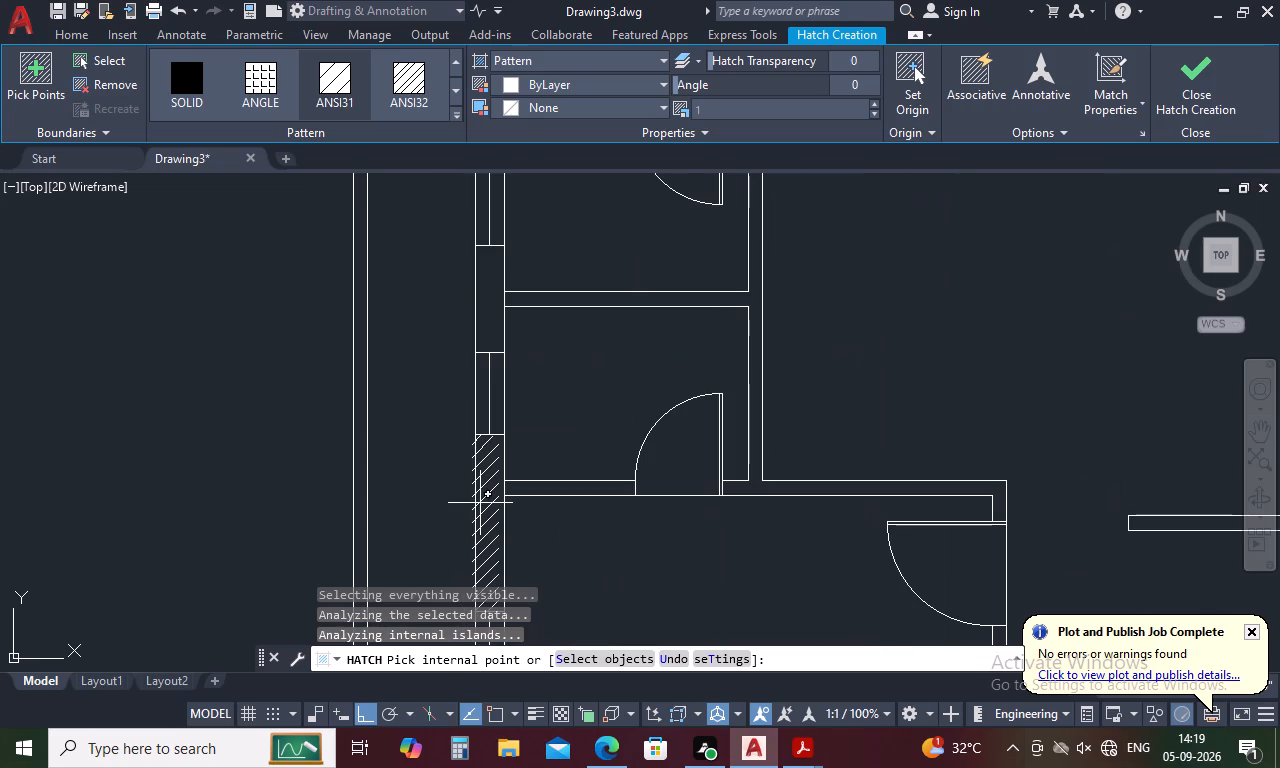
{"action": "left_click", "coordinate": [480, 503]}
{"action": "left_click", "coordinate": [483, 302]}
{"action": "scroll", "coordinate": [483, 302], "scroll_direction": "down", "scroll_amount": 4}
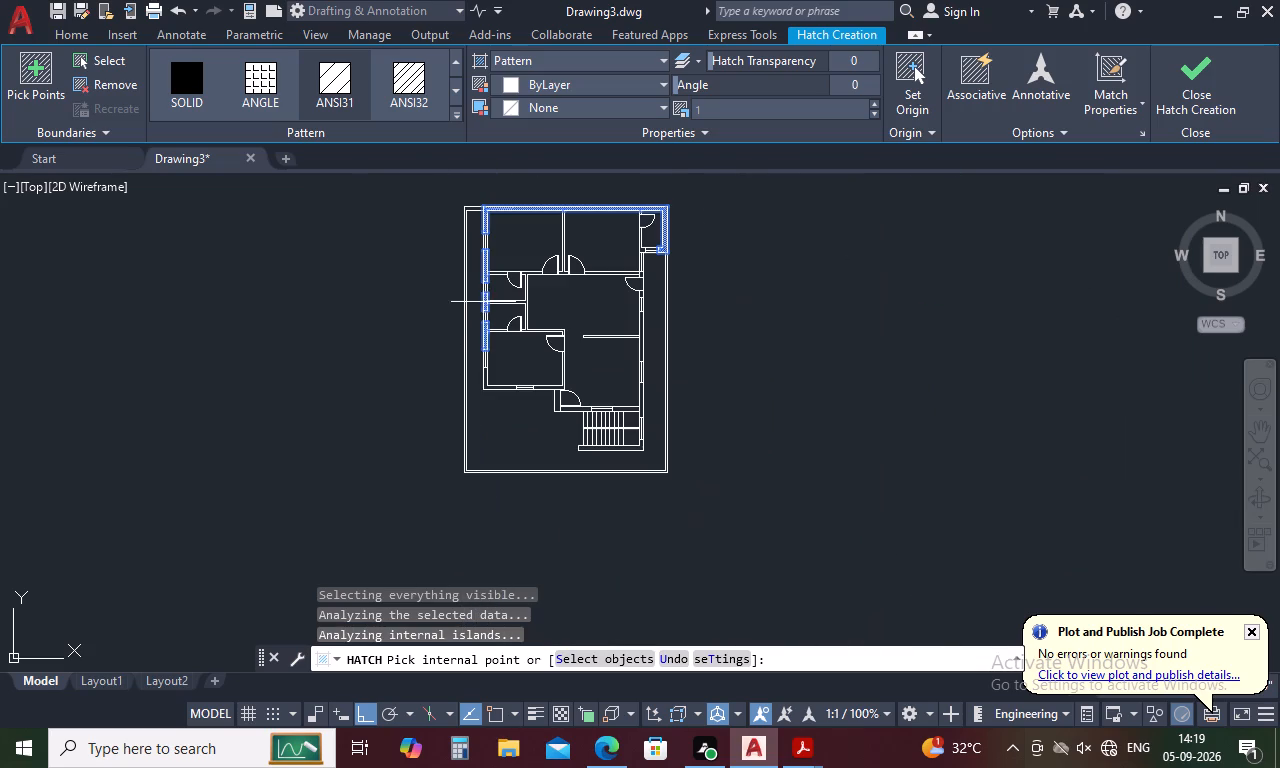
Hatch the southwest room's corner, its south wall east of the window, and the walls beside and below the entrance door.
{"action": "scroll", "coordinate": [480, 395], "scroll_direction": "up", "scroll_amount": 4}
{"action": "left_click", "coordinate": [516, 349]}
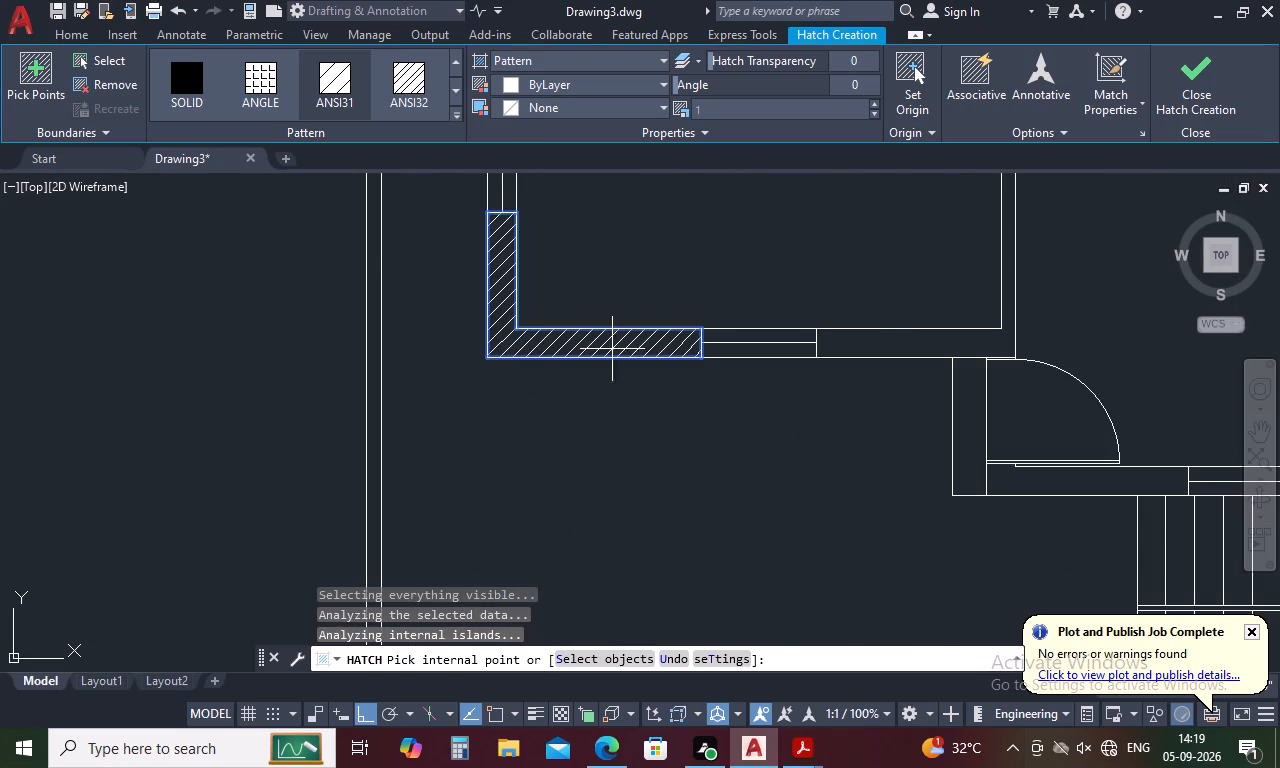
{"action": "left_click", "coordinate": [889, 349]}
{"action": "left_click", "coordinate": [963, 400]}
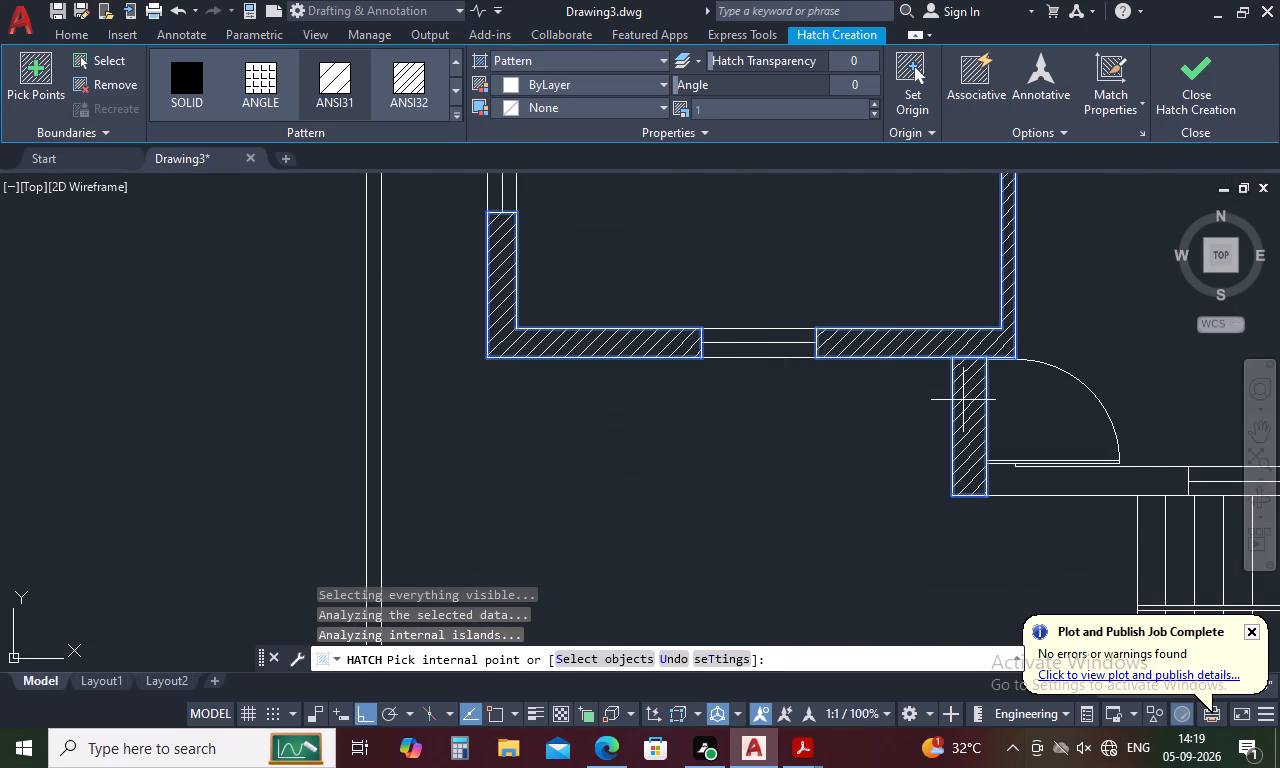
{"action": "left_click", "coordinate": [1030, 474]}
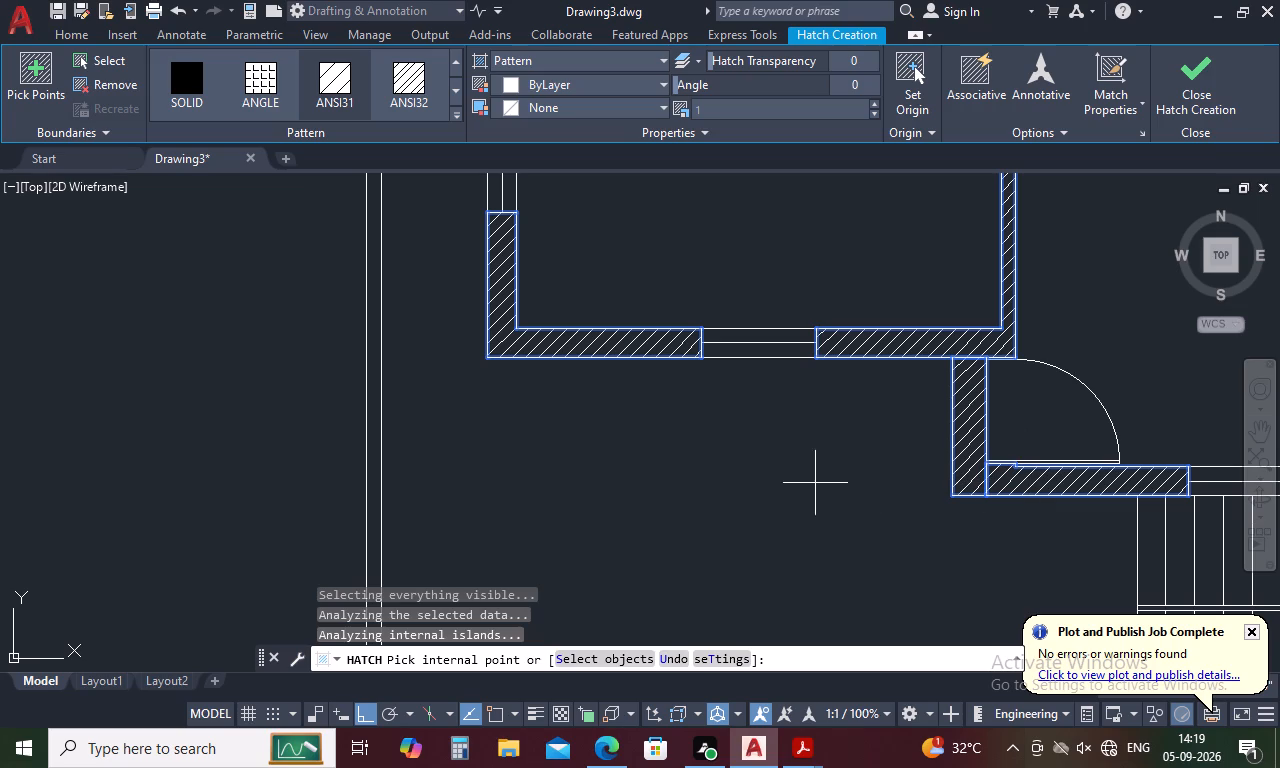
Add the south exterior wall east of the window above the stairs and the adjoining east wall segment to the ANSI31 hatch.
{"action": "scroll", "coordinate": [1080, 466], "scroll_direction": "up", "scroll_amount": 4}
{"action": "scroll", "coordinate": [1080, 466], "scroll_direction": "down", "scroll_amount": 3}
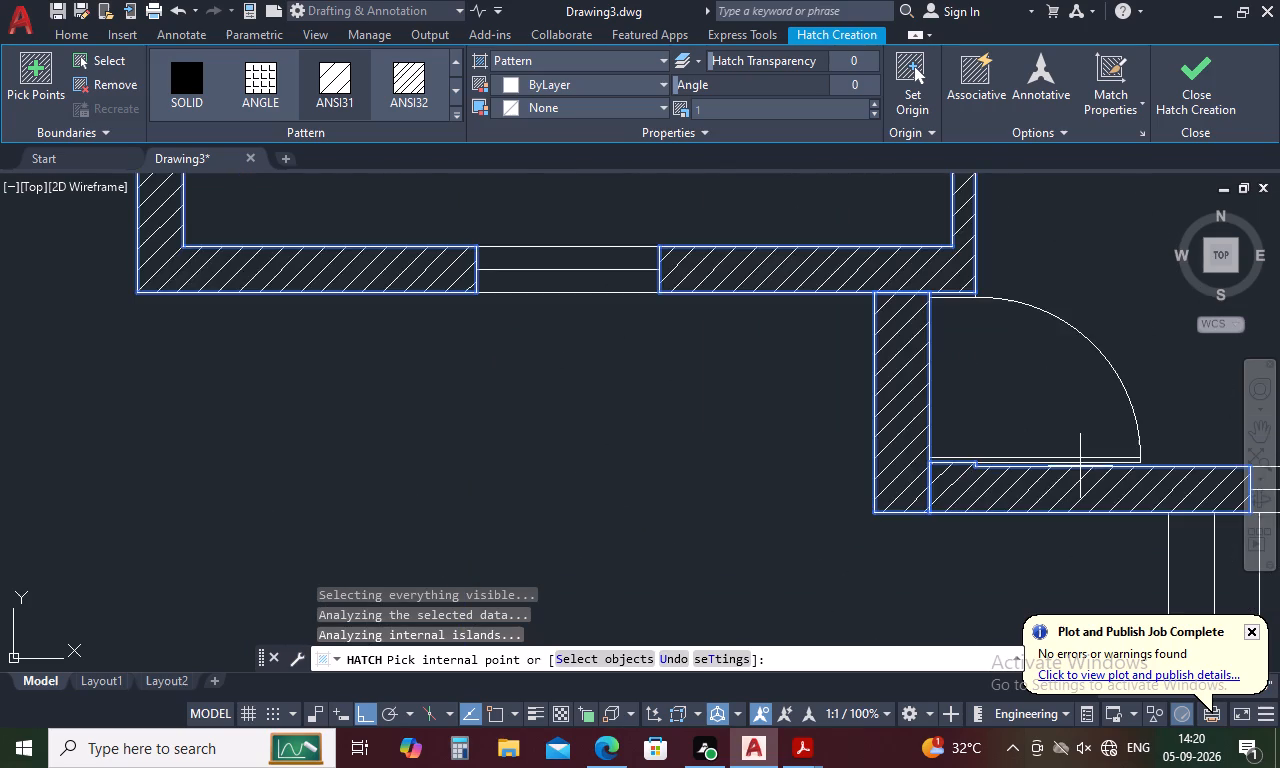
{"action": "scroll", "coordinate": [1080, 466], "scroll_direction": "down", "scroll_amount": 5}
{"action": "scroll", "coordinate": [1142, 476], "scroll_direction": "up", "scroll_amount": 4}
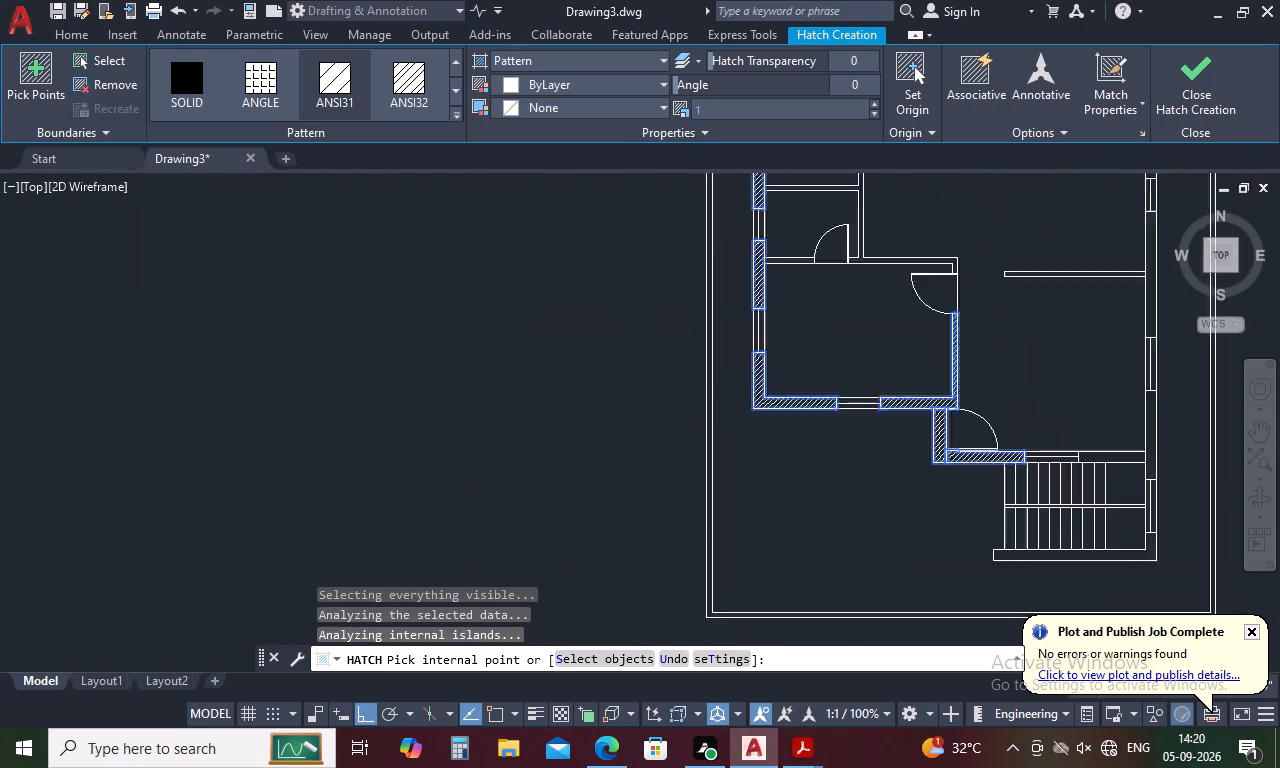
{"action": "left_click", "coordinate": [1157, 460]}
{"action": "left_click", "coordinate": [1102, 439]}
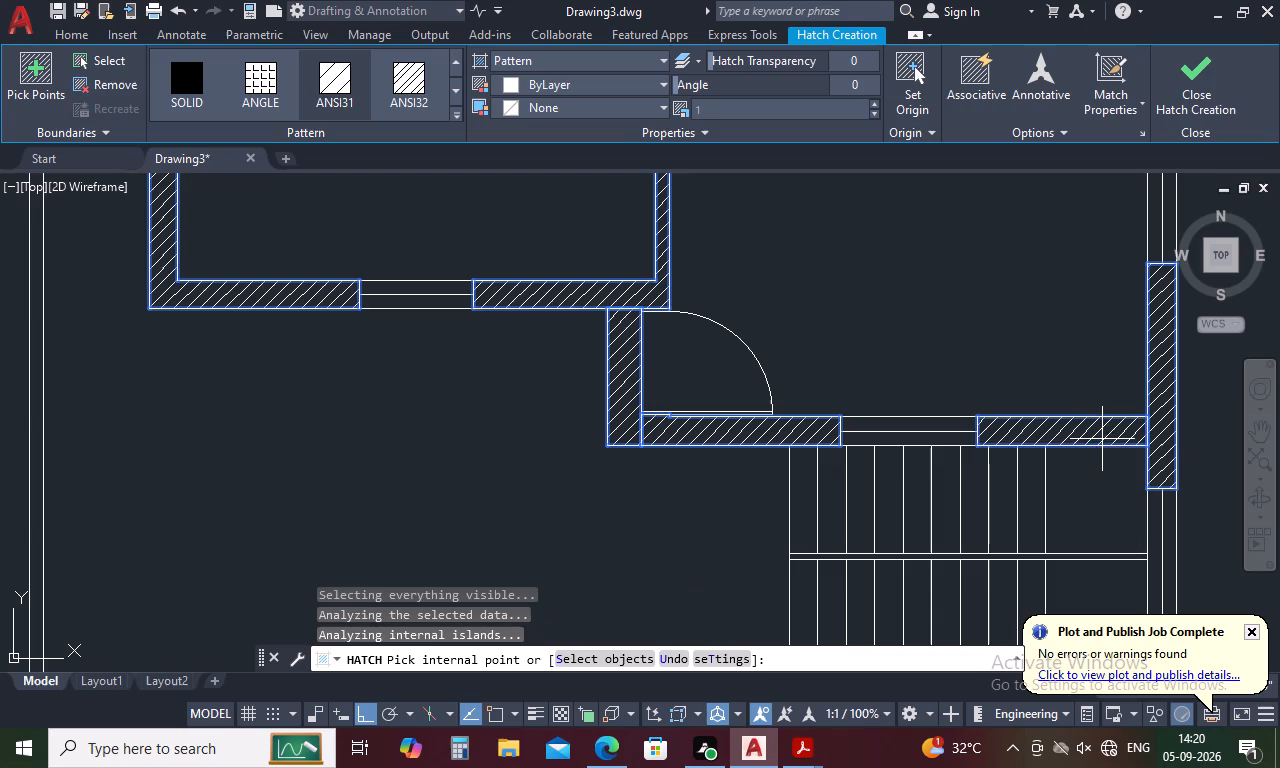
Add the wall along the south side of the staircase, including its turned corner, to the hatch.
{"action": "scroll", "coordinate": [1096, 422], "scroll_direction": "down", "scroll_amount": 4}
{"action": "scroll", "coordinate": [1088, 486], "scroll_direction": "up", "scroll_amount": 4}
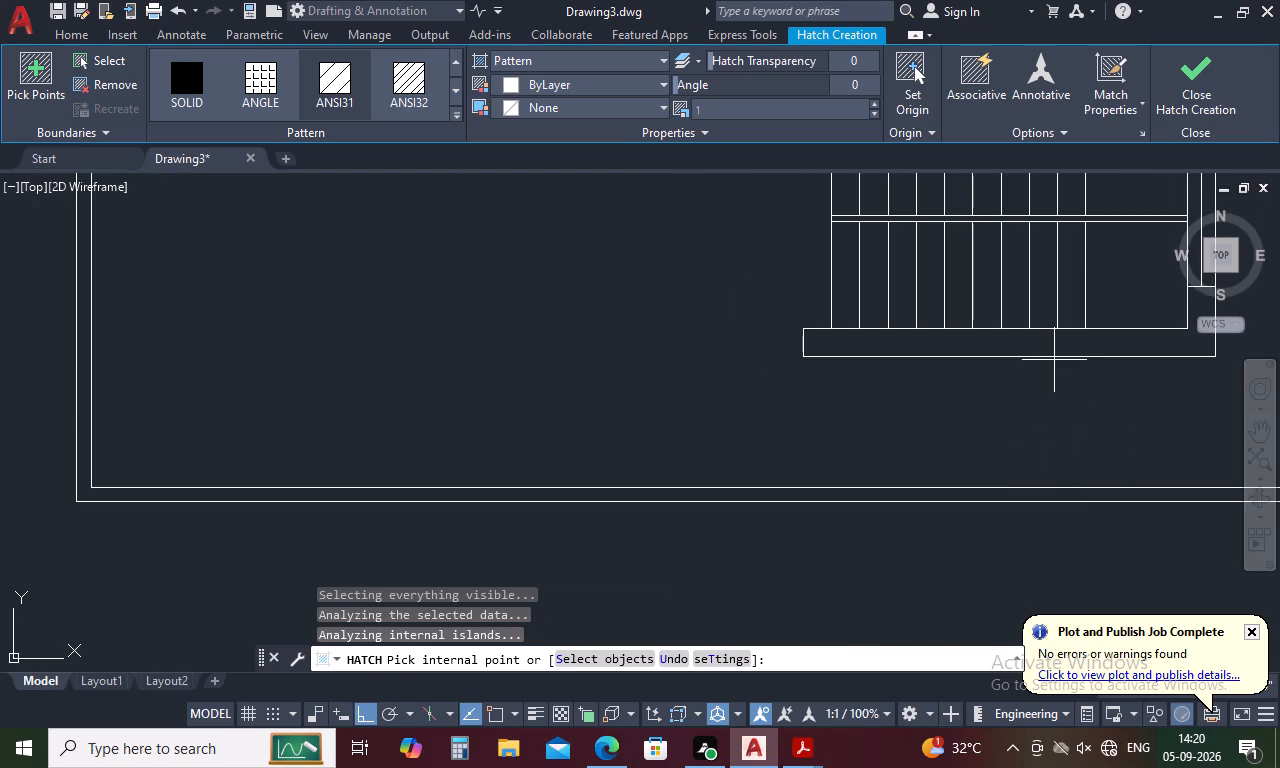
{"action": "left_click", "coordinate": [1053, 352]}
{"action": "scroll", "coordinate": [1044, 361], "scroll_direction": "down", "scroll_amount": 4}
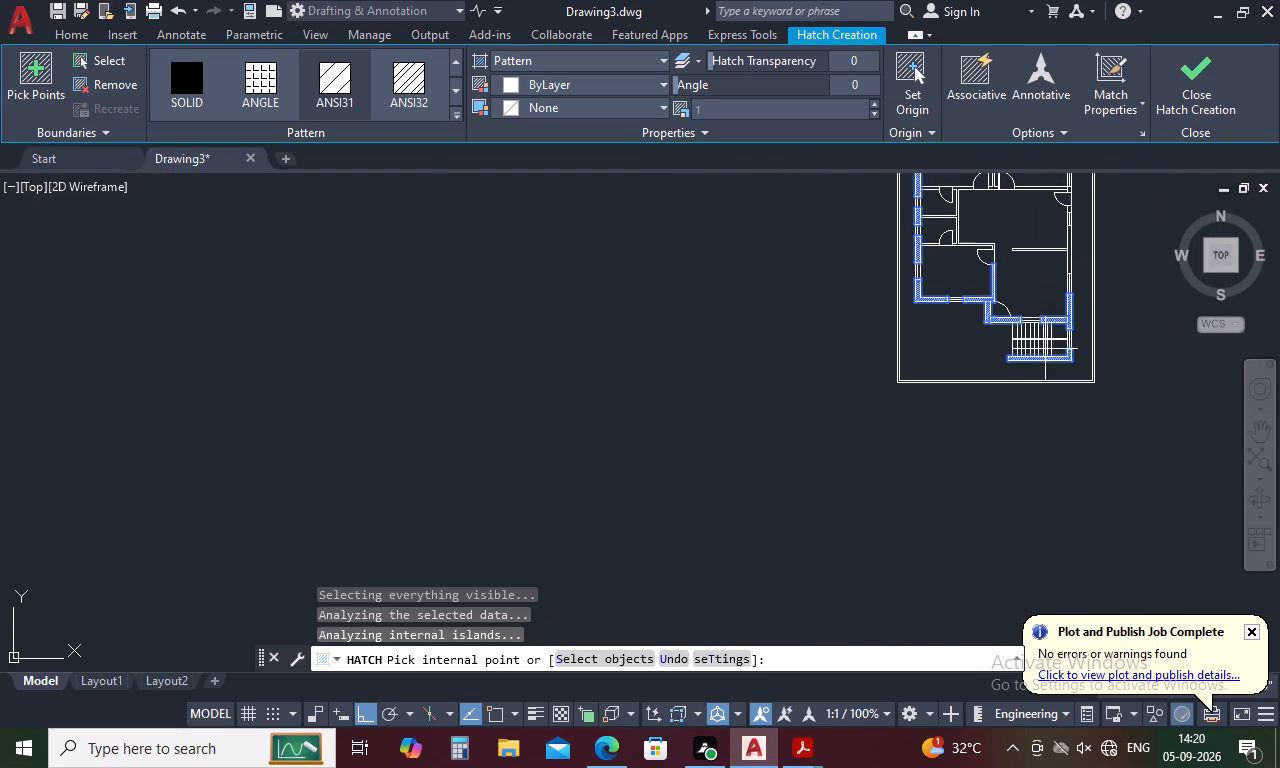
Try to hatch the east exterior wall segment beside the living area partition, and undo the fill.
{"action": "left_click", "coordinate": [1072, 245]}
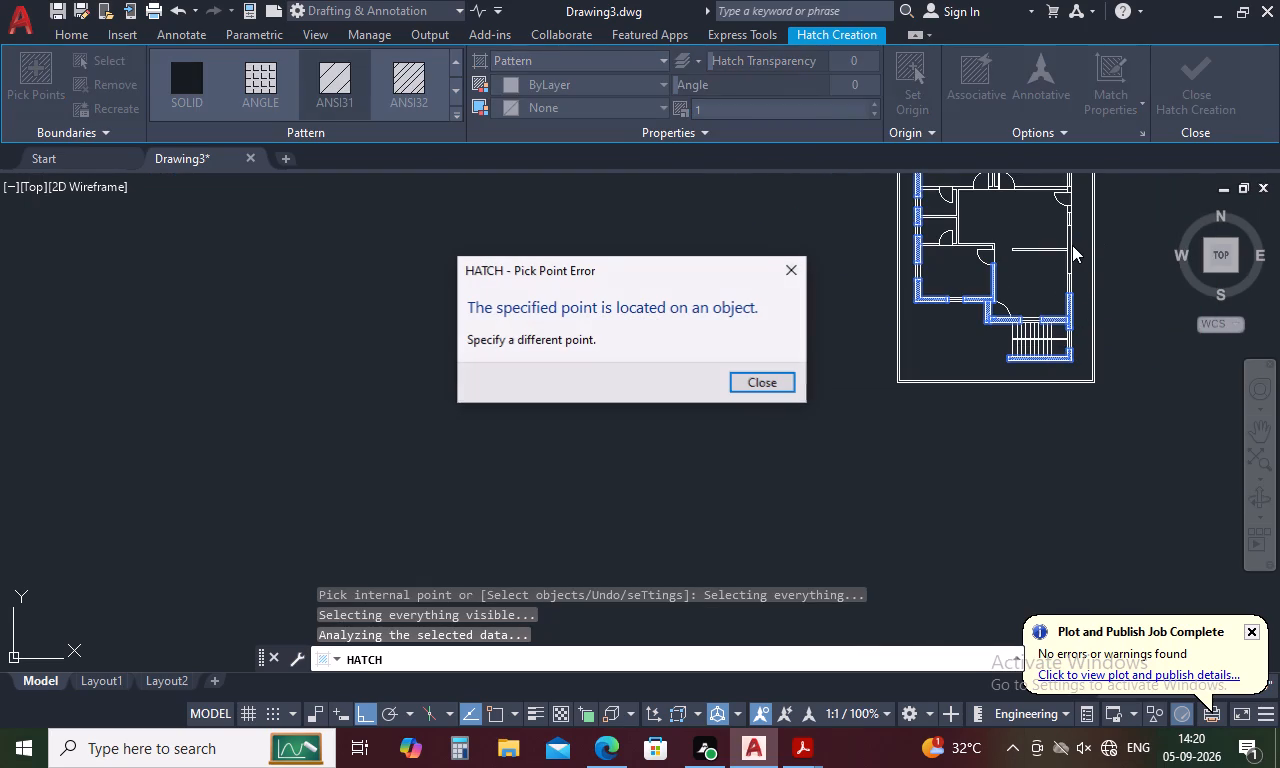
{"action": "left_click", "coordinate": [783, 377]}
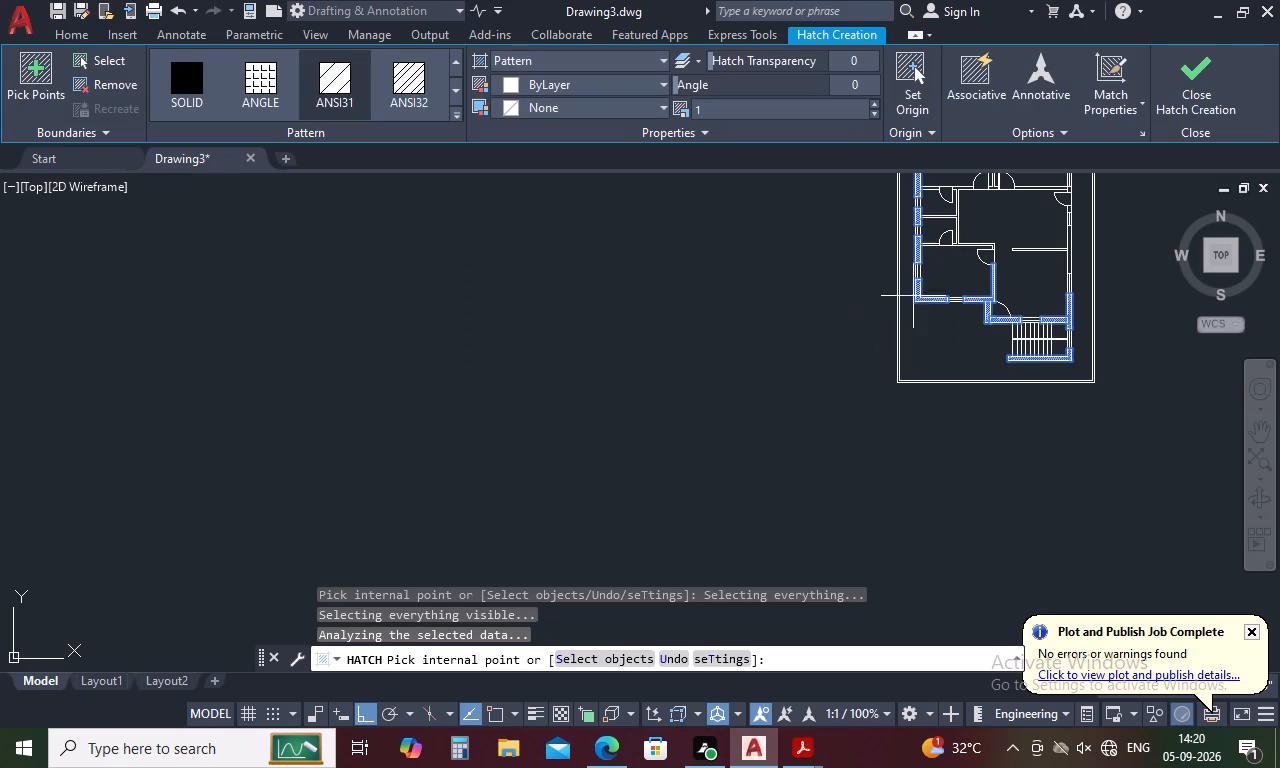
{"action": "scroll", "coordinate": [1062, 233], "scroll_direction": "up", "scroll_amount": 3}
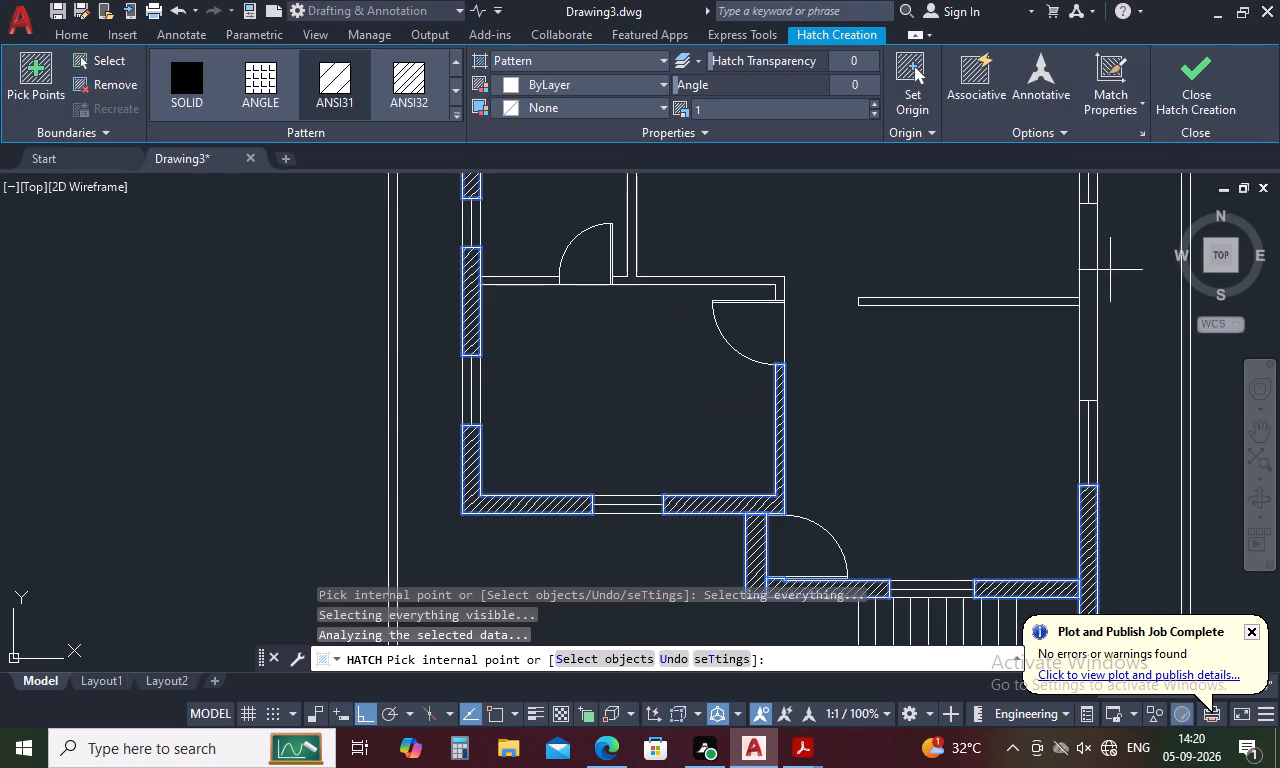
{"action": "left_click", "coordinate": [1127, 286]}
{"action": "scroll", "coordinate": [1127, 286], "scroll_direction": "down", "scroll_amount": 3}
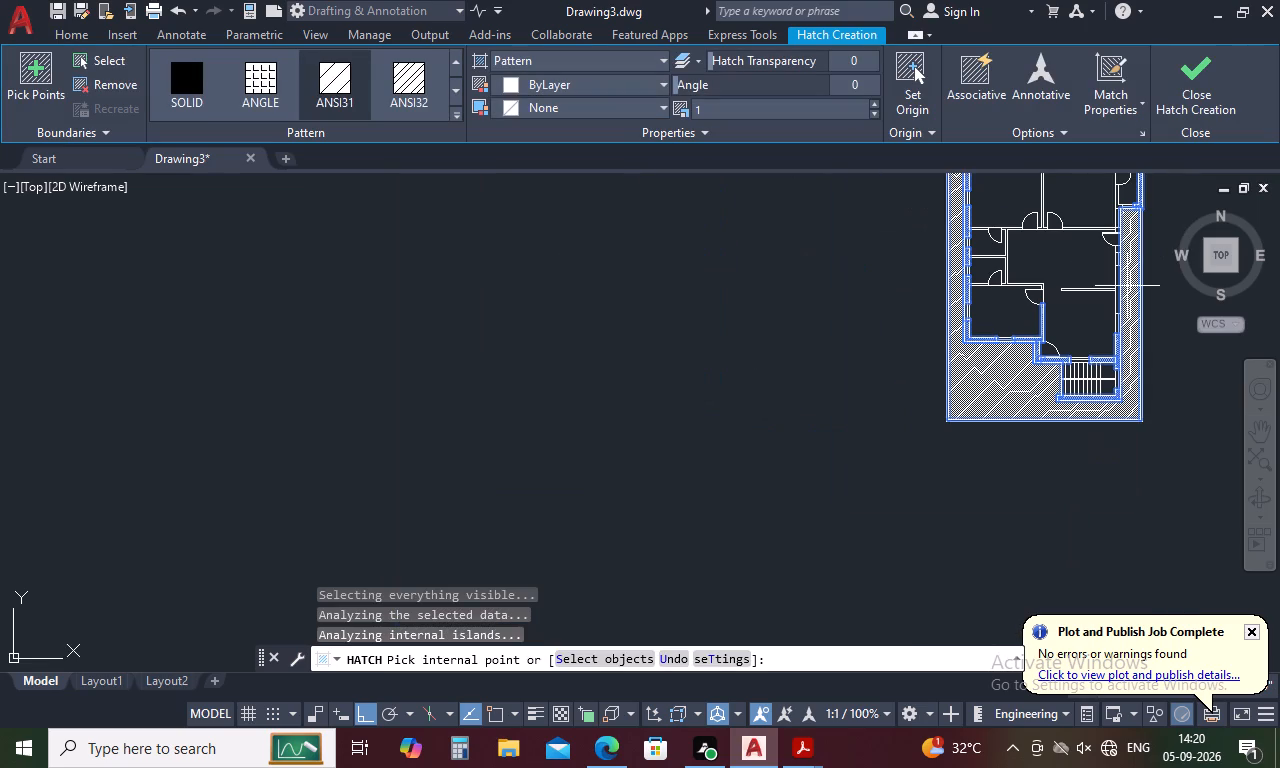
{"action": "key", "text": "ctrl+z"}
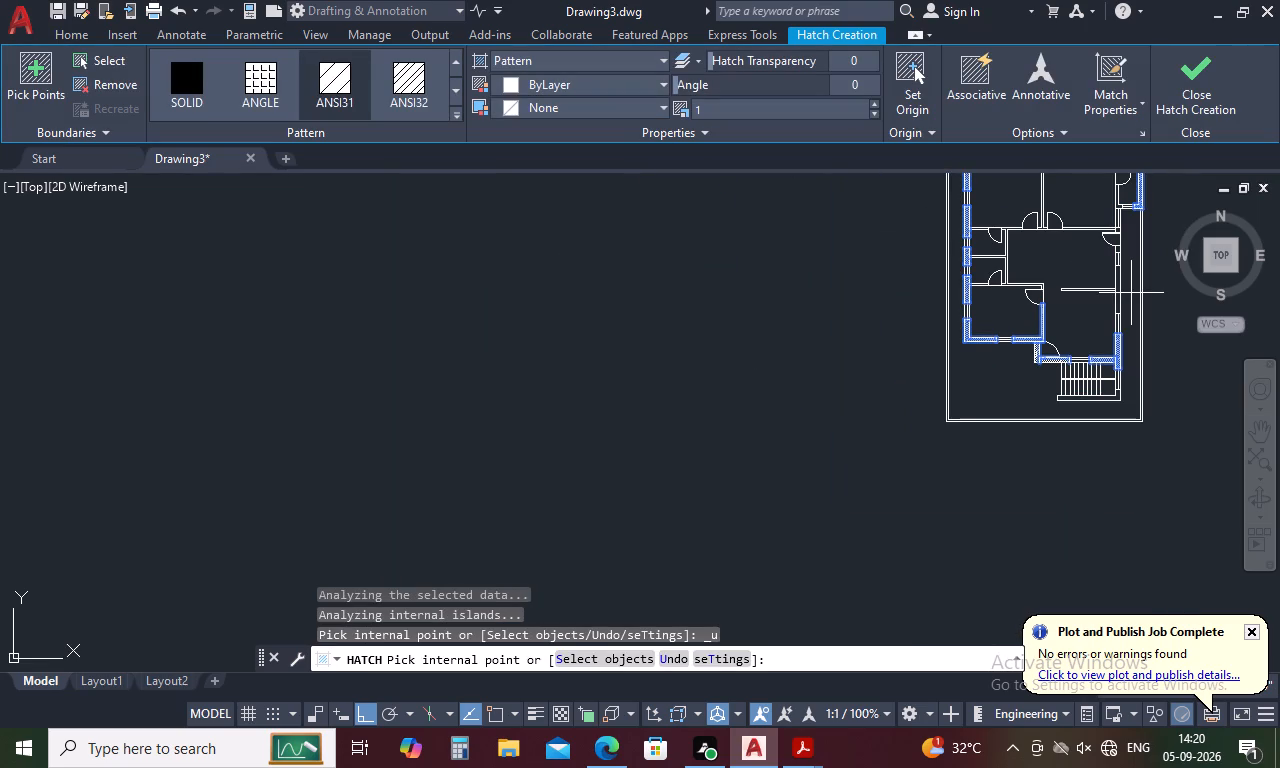
Hatch the east exterior wall segment between the two windows and the short wall pieces on both sides of the east door.
{"action": "scroll", "coordinate": [1126, 285], "scroll_direction": "up", "scroll_amount": 3}
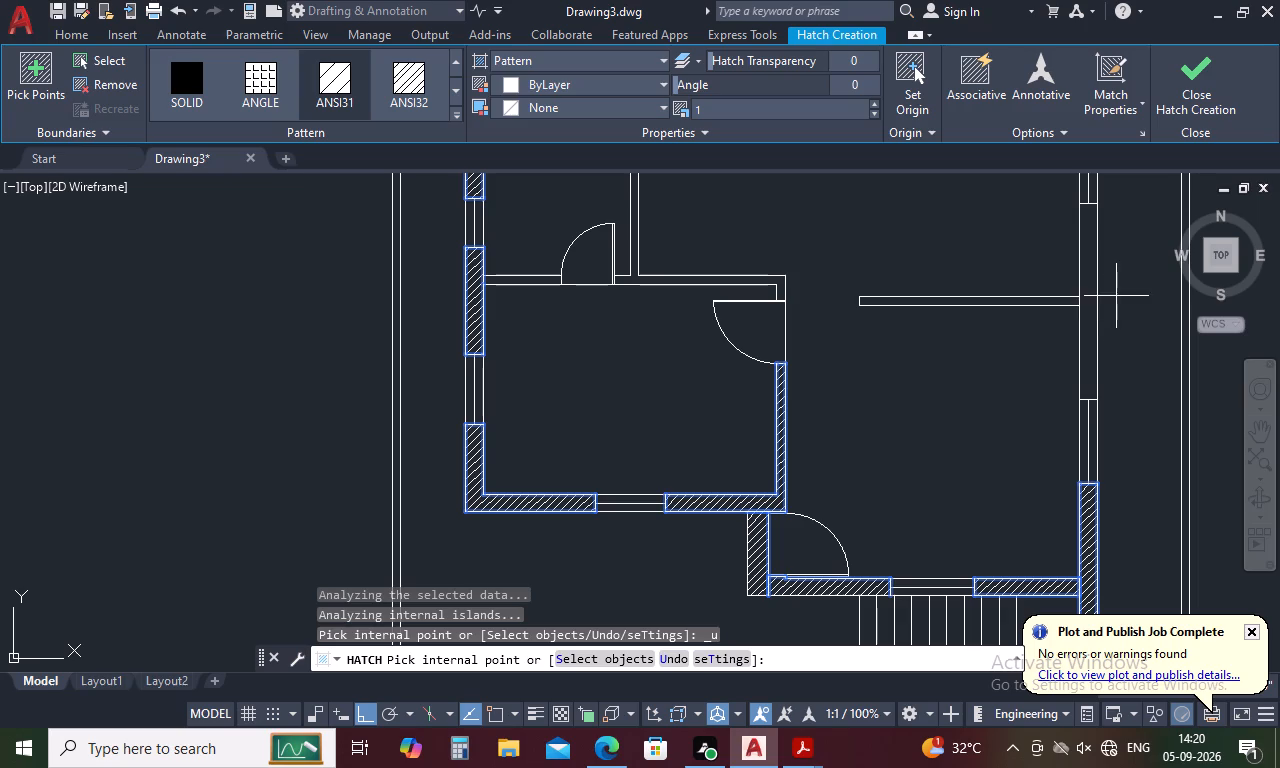
{"action": "left_click", "coordinate": [1093, 326]}
{"action": "scroll", "coordinate": [1093, 326], "scroll_direction": "down", "scroll_amount": 2}
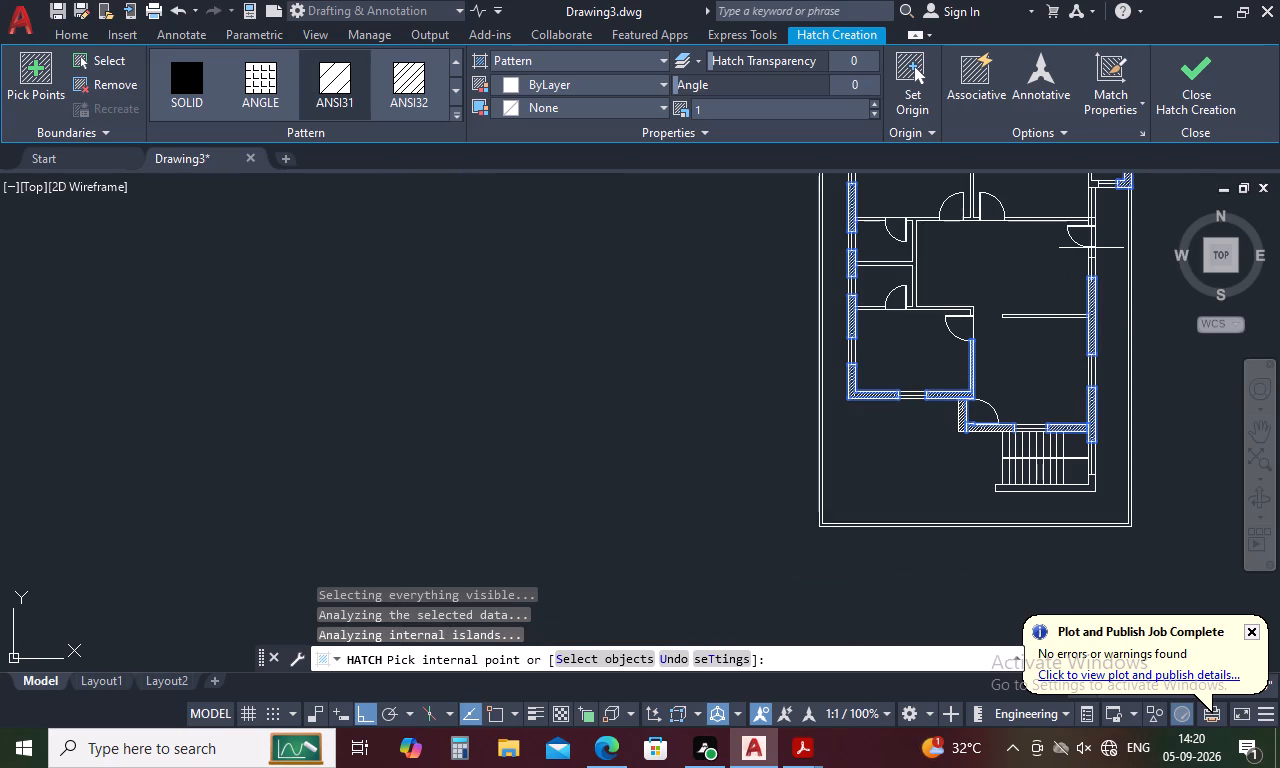
{"action": "scroll", "coordinate": [1091, 247], "scroll_direction": "up", "scroll_amount": 4}
{"action": "left_click", "coordinate": [1092, 259]}
{"action": "scroll", "coordinate": [1092, 259], "scroll_direction": "down", "scroll_amount": 2}
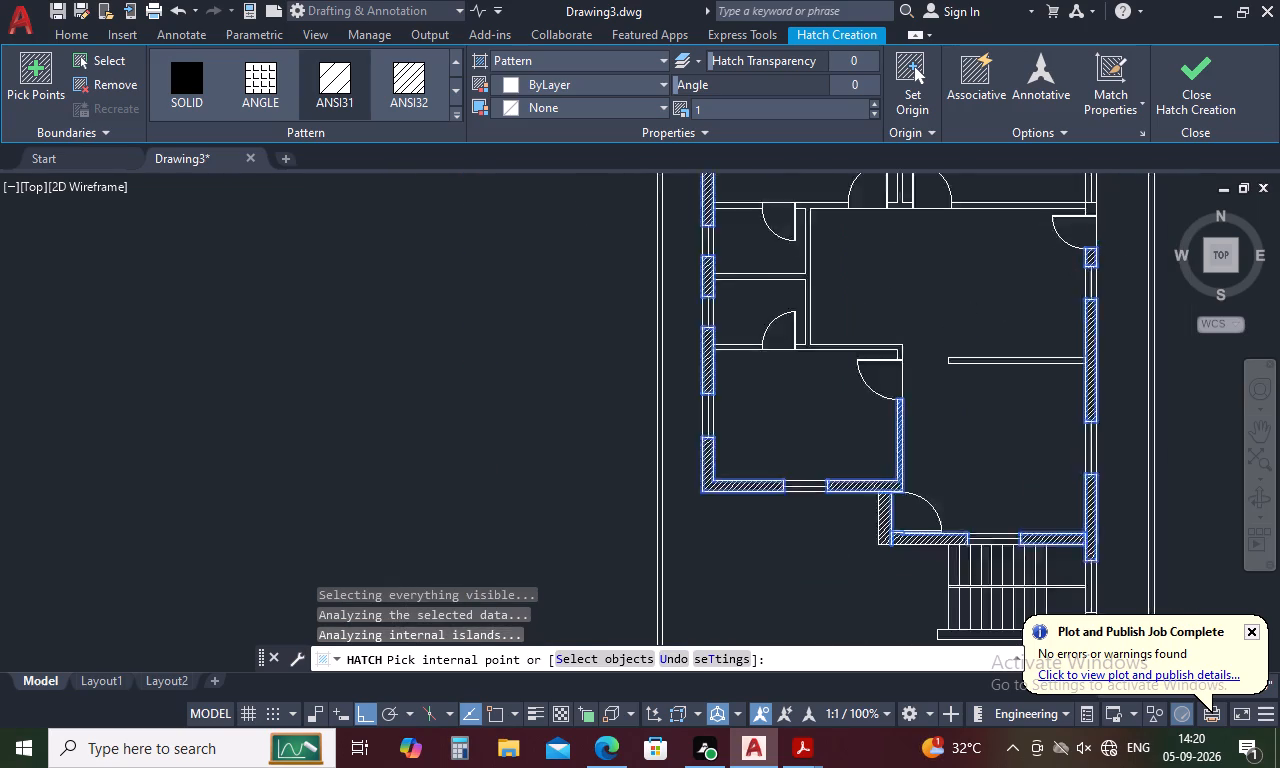
{"action": "scroll", "coordinate": [1096, 218], "scroll_direction": "up", "scroll_amount": 4}
{"action": "left_click", "coordinate": [1065, 271]}
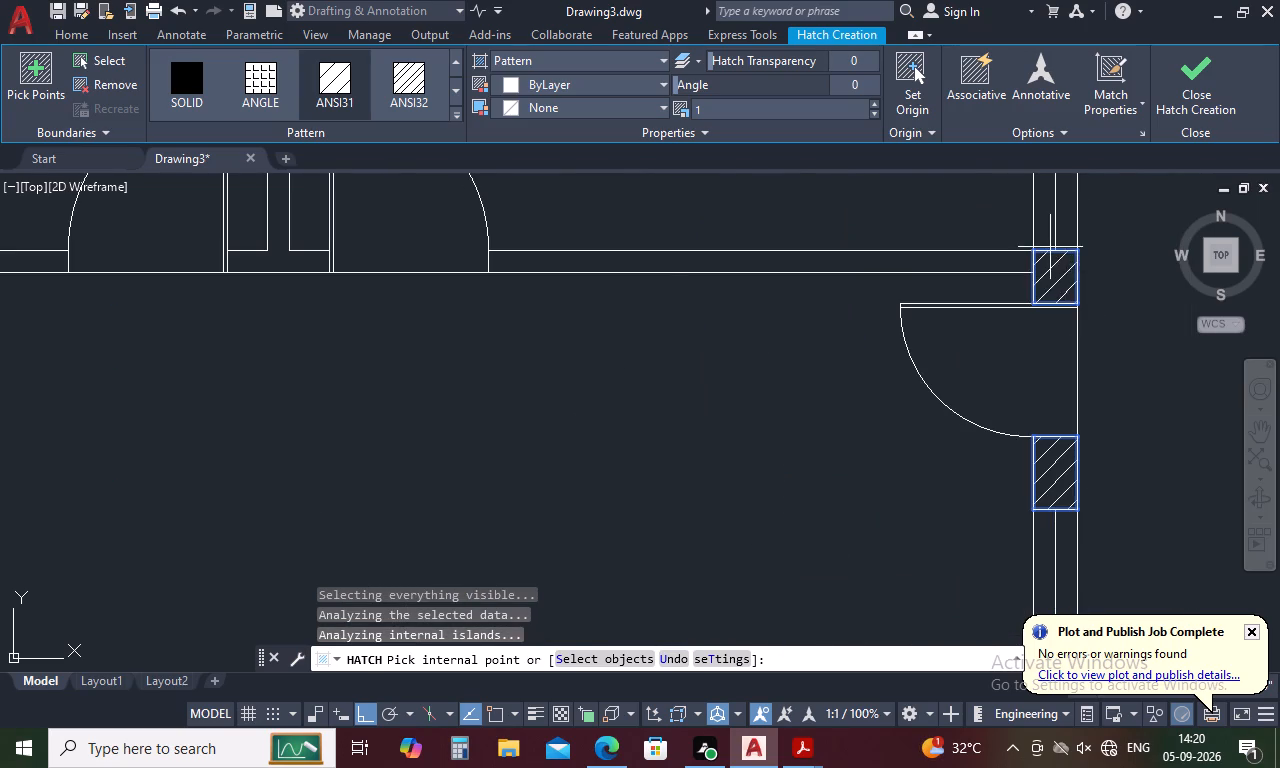
Hatch the small northeast room's southwest corner, including its west wall up to the door opening.
{"action": "scroll", "coordinate": [1050, 247], "scroll_direction": "down", "scroll_amount": 4}
{"action": "scroll", "coordinate": [1045, 207], "scroll_direction": "up", "scroll_amount": 4}
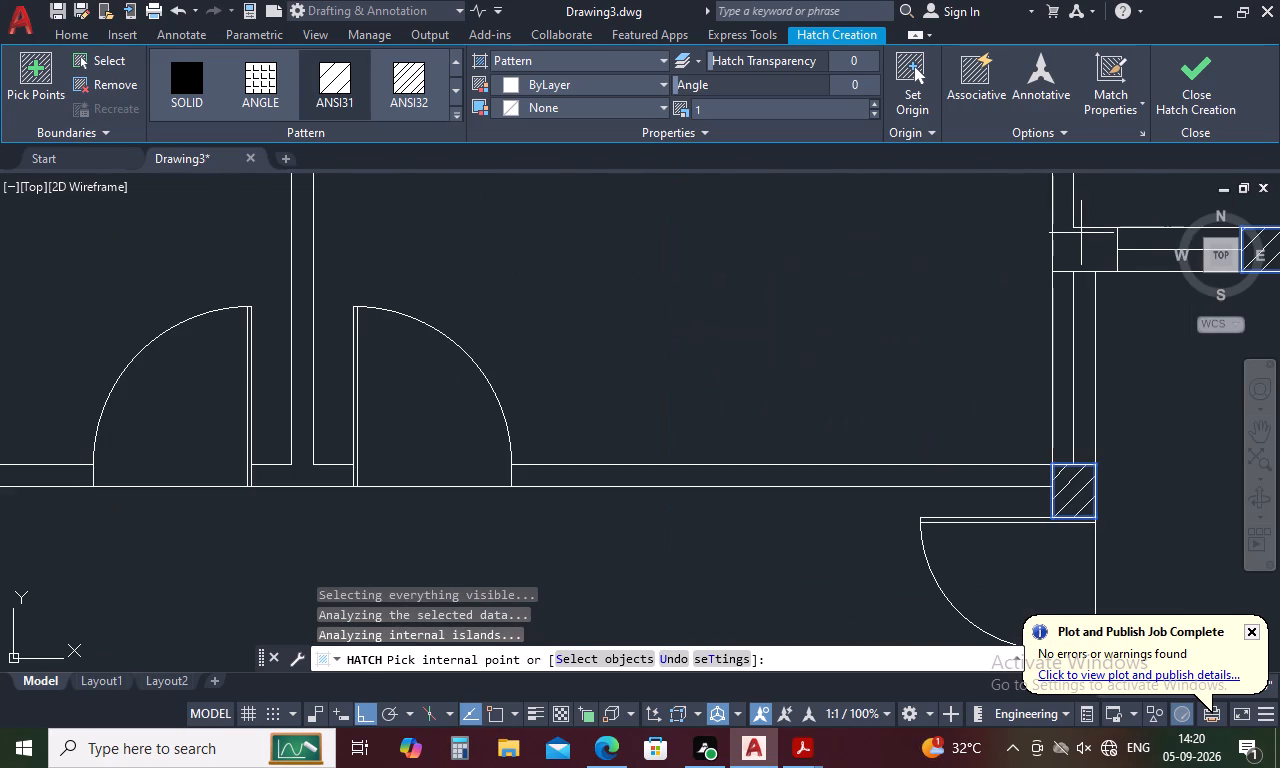
{"action": "left_click", "coordinate": [1081, 245]}
{"action": "scroll", "coordinate": [1081, 245], "scroll_direction": "down", "scroll_amount": 4}
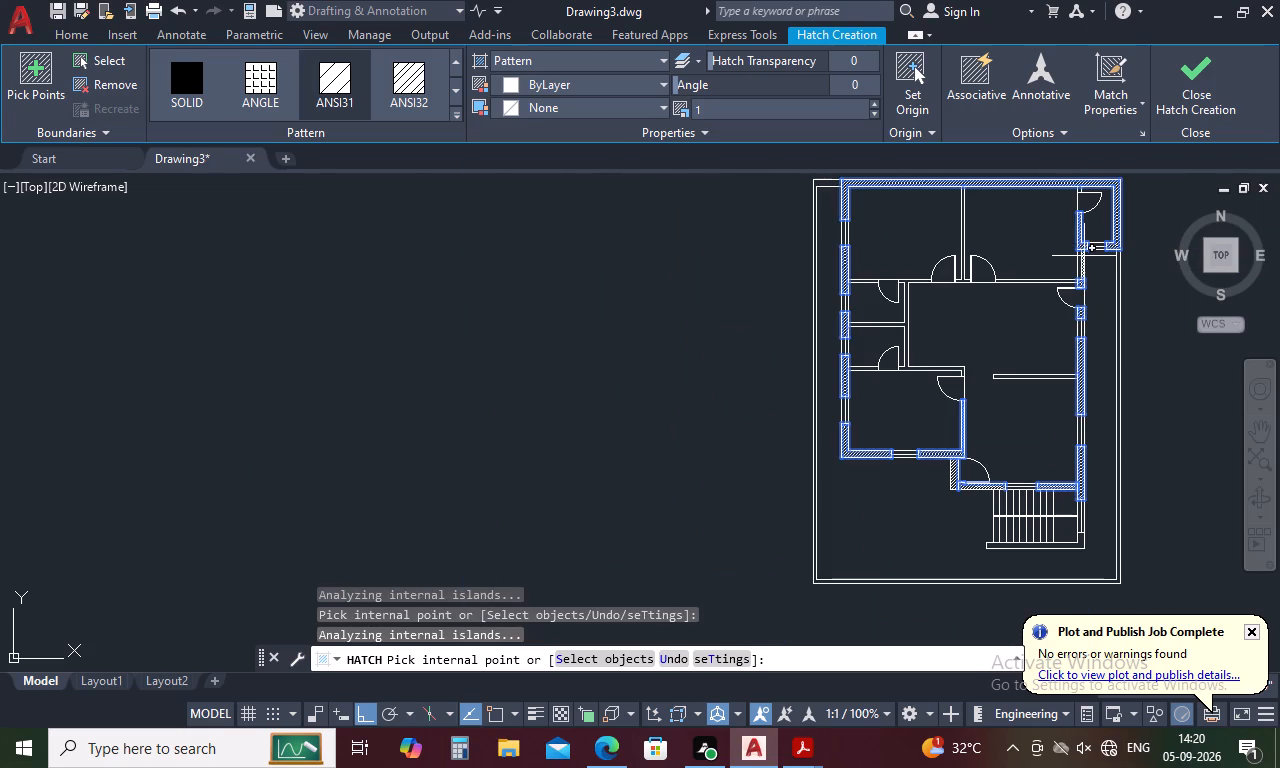
Hatch the partition south of the north rooms on both outer sides, plus the connected walls around the two small west rooms.
{"action": "scroll", "coordinate": [1033, 284], "scroll_direction": "up", "scroll_amount": 4}
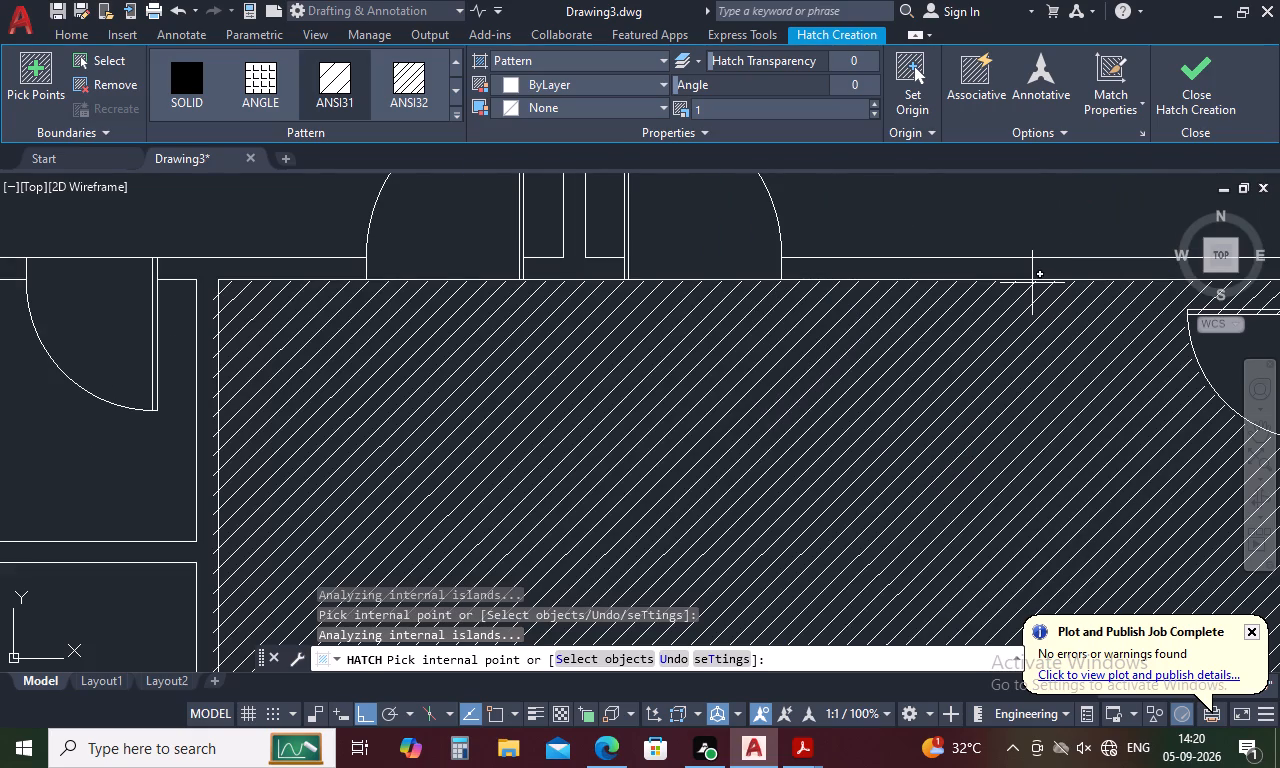
{"action": "left_click", "coordinate": [1027, 268]}
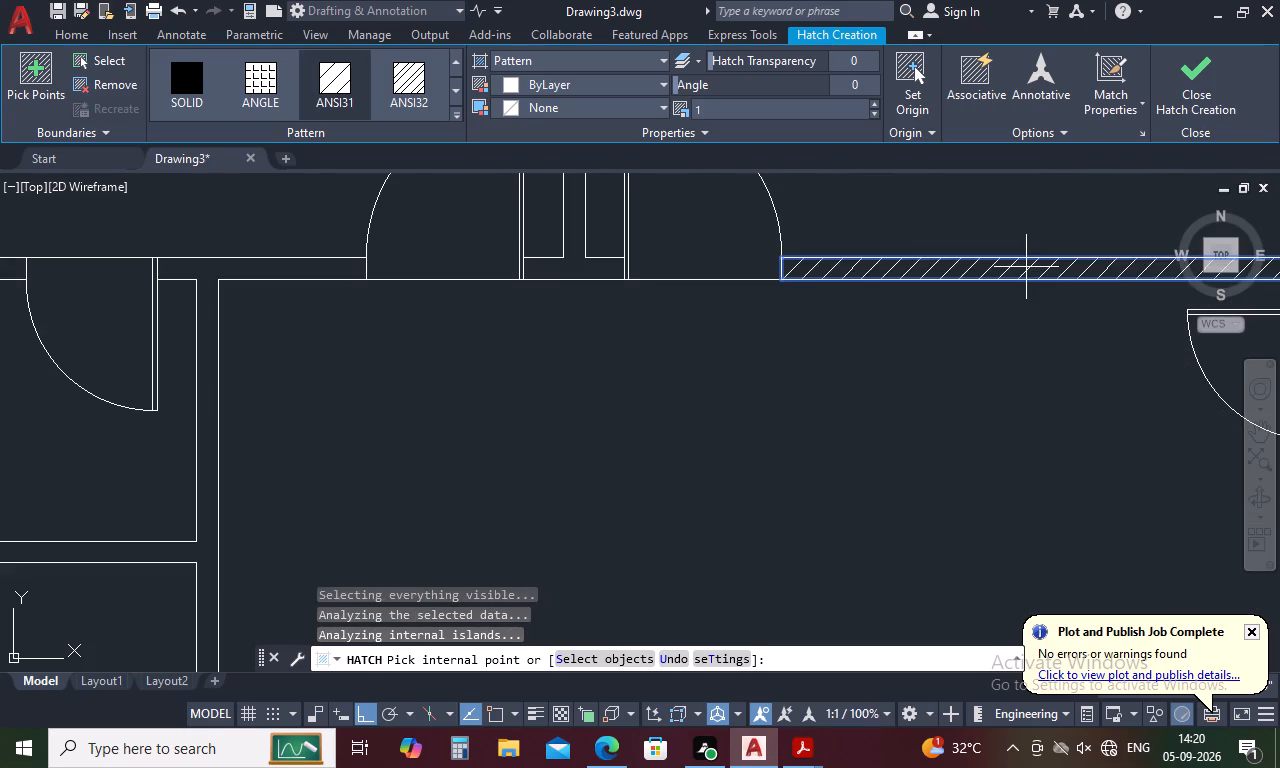
{"action": "scroll", "coordinate": [1026, 267], "scroll_direction": "down", "scroll_amount": 3}
{"action": "scroll", "coordinate": [745, 266], "scroll_direction": "up", "scroll_amount": 3}
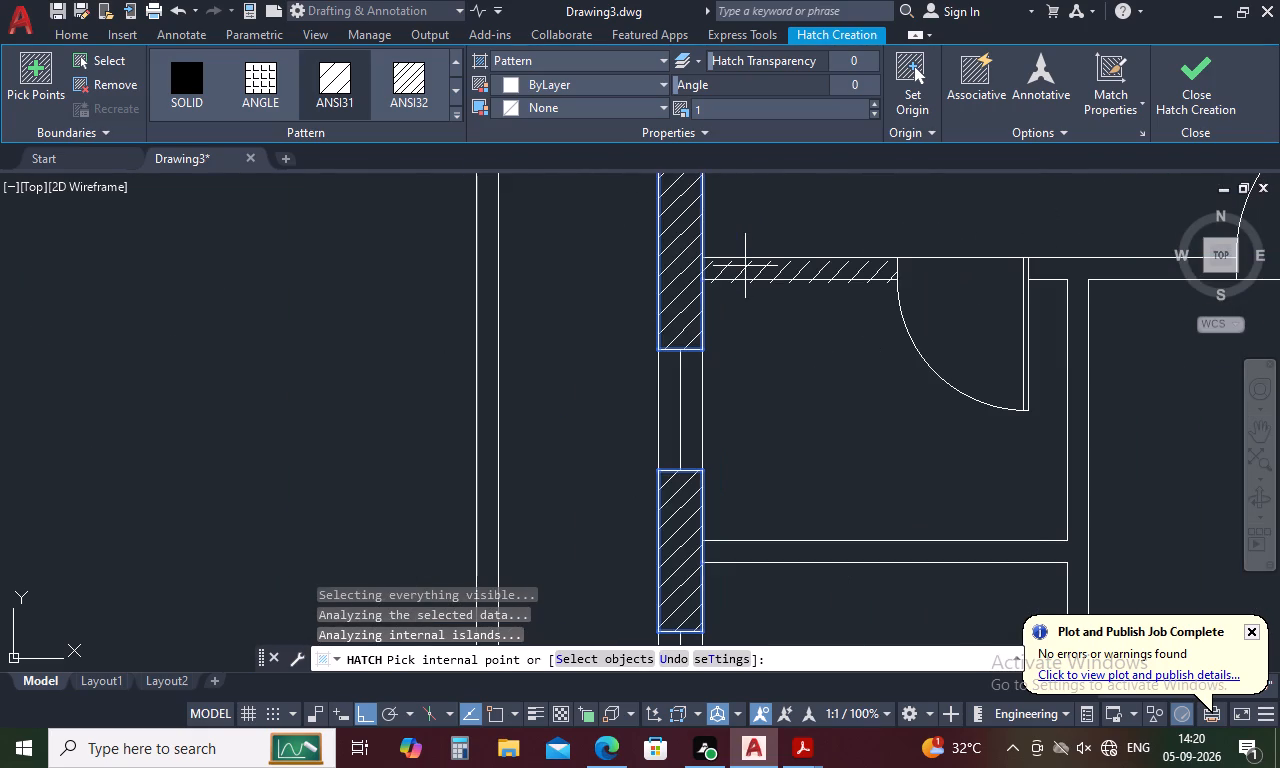
{"action": "left_click", "coordinate": [744, 266]}
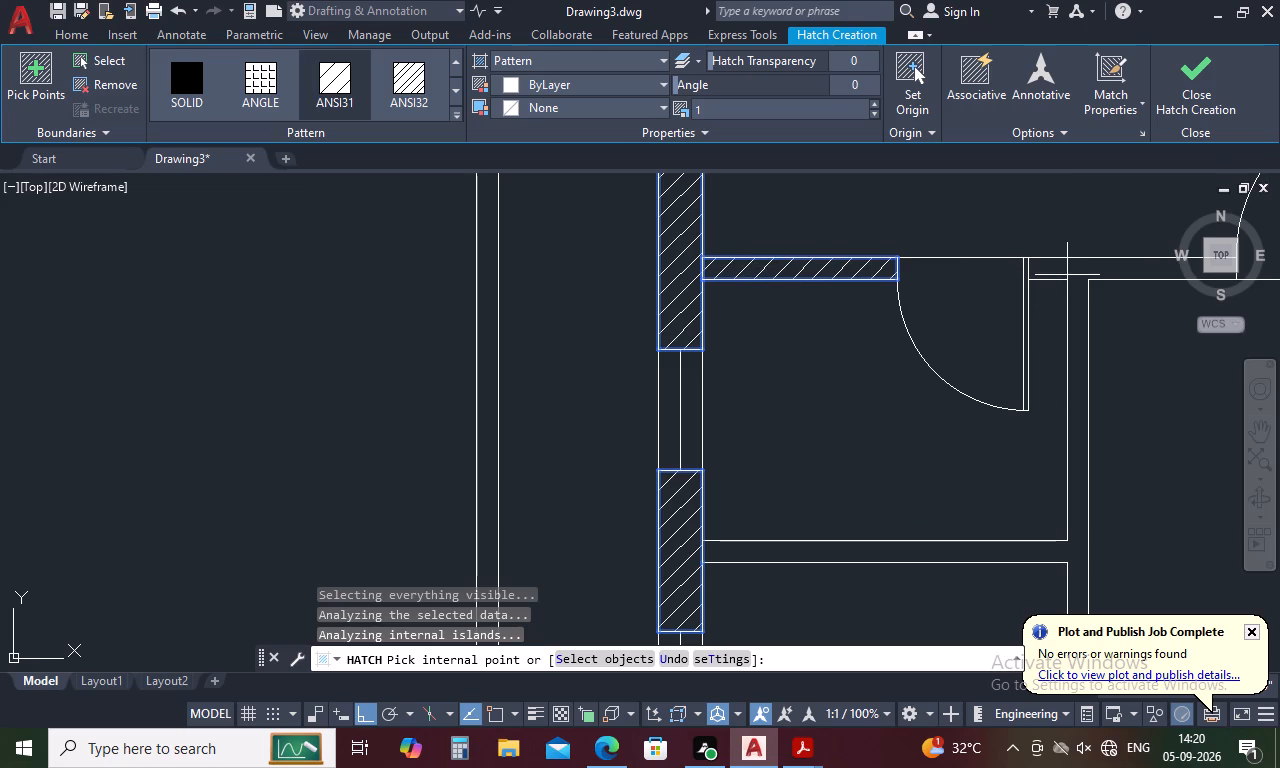
{"action": "left_click", "coordinate": [1077, 279]}
{"action": "scroll", "coordinate": [1075, 283], "scroll_direction": "down", "scroll_amount": 3}
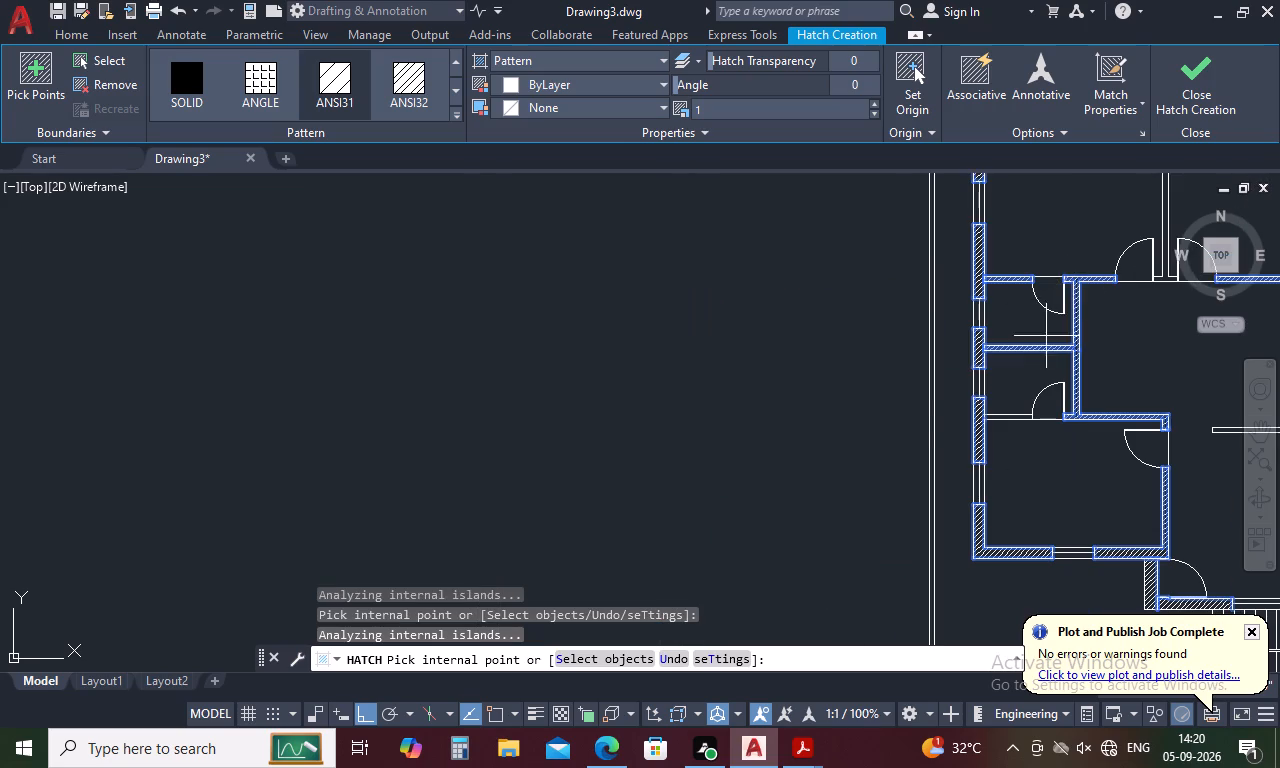
Hatch the partition between the two north rooms, including its short base between the two doors.
{"action": "scroll", "coordinate": [966, 431], "scroll_direction": "down", "scroll_amount": 2}
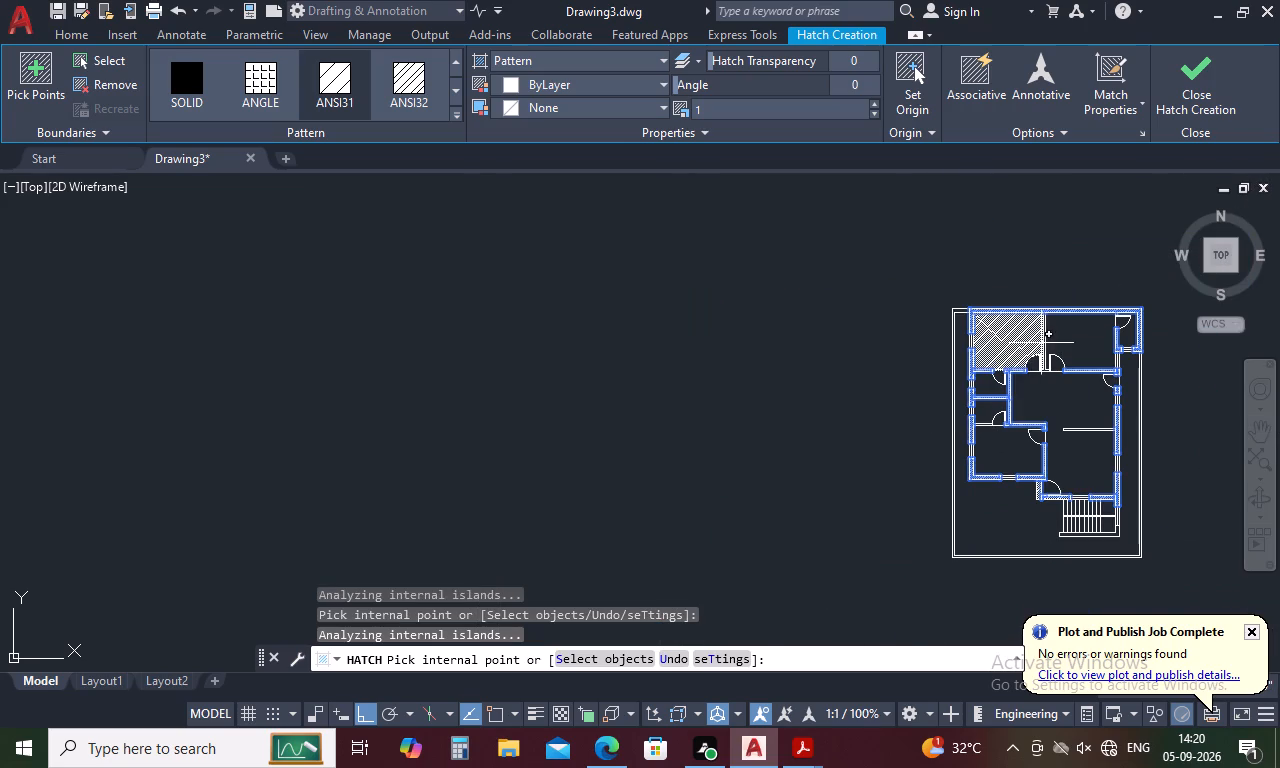
{"action": "scroll", "coordinate": [1041, 342], "scroll_direction": "up", "scroll_amount": 3}
{"action": "left_click", "coordinate": [1051, 360]}
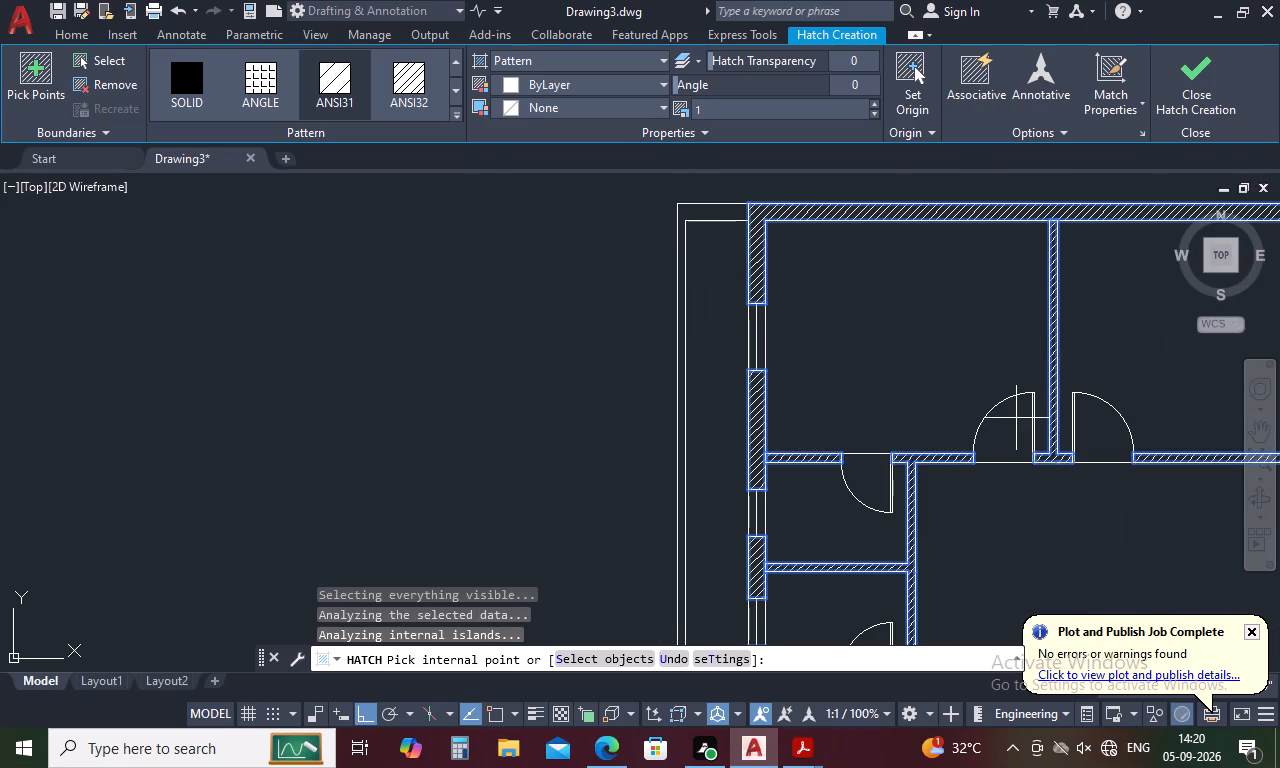
Hatch the wall along the south side of the staircase with its turned corner, and finish the hatch.
{"action": "scroll", "coordinate": [1016, 419], "scroll_direction": "down", "scroll_amount": 2}
{"action": "scroll", "coordinate": [1149, 422], "scroll_direction": "up", "scroll_amount": 3}
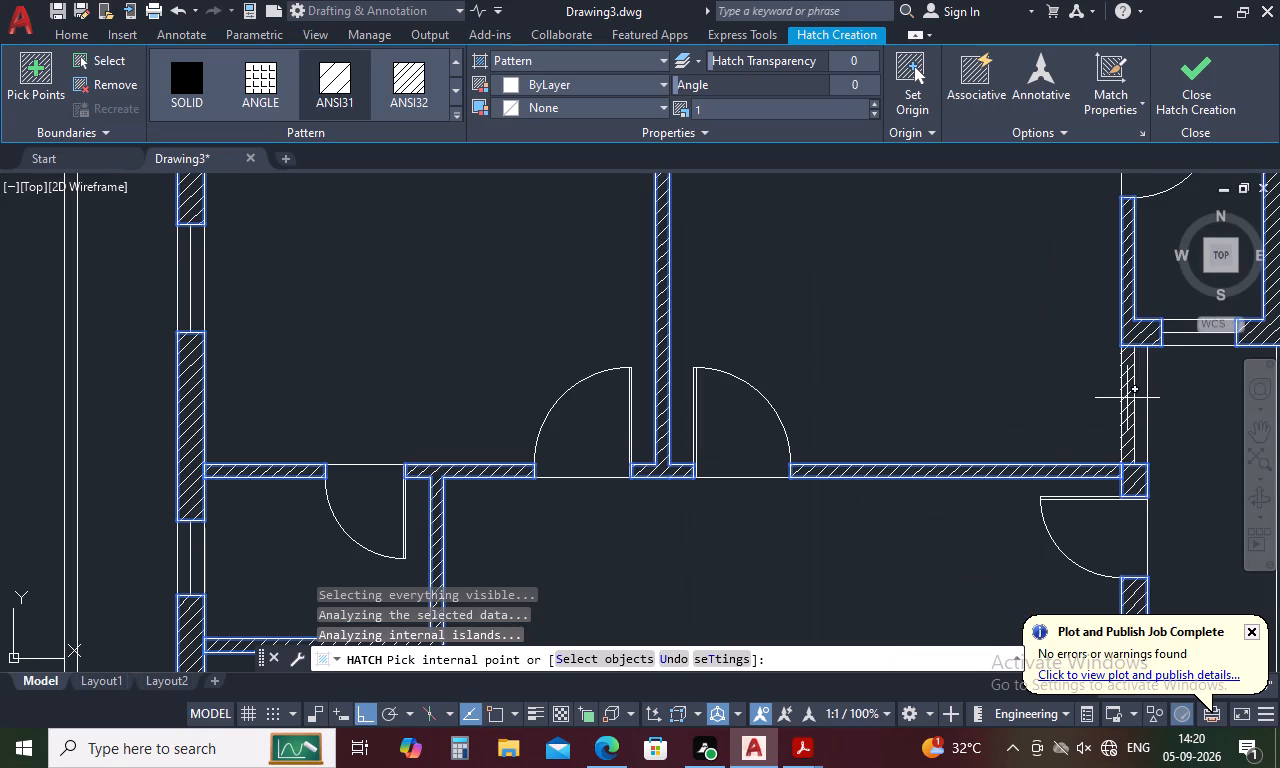
{"action": "scroll", "coordinate": [1045, 470], "scroll_direction": "down", "scroll_amount": 2}
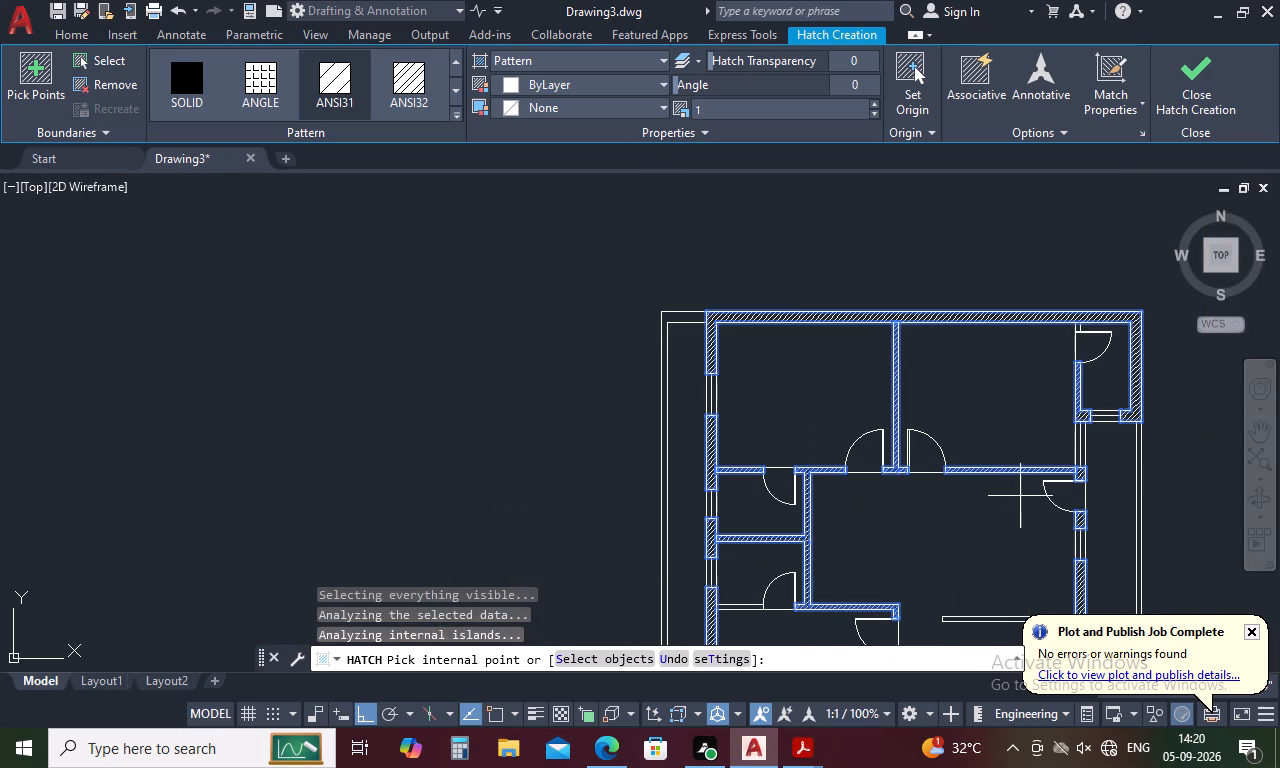
{"action": "scroll", "coordinate": [1020, 496], "scroll_direction": "down", "scroll_amount": 4}
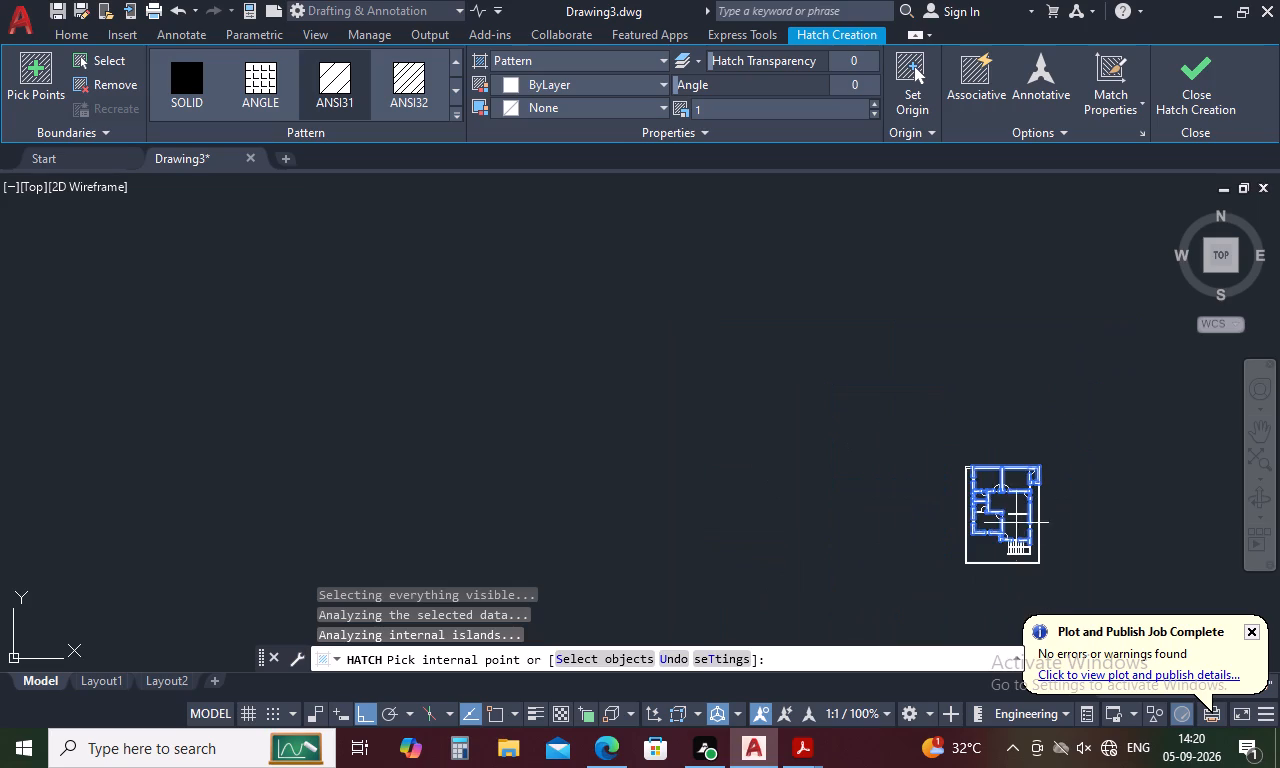
{"action": "scroll", "coordinate": [1016, 531], "scroll_direction": "up", "scroll_amount": 3}
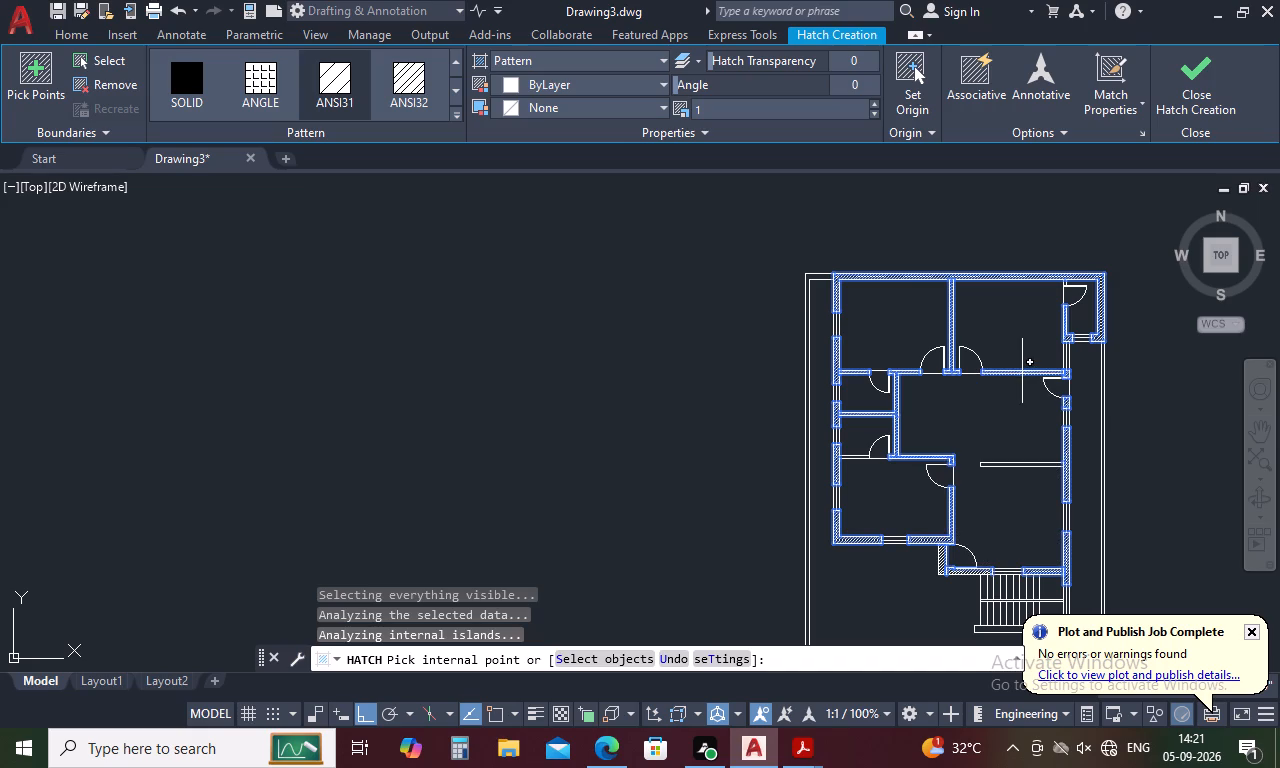
{"action": "scroll", "coordinate": [991, 377], "scroll_direction": "down", "scroll_amount": 2}
{"action": "scroll", "coordinate": [1006, 474], "scroll_direction": "up", "scroll_amount": 4}
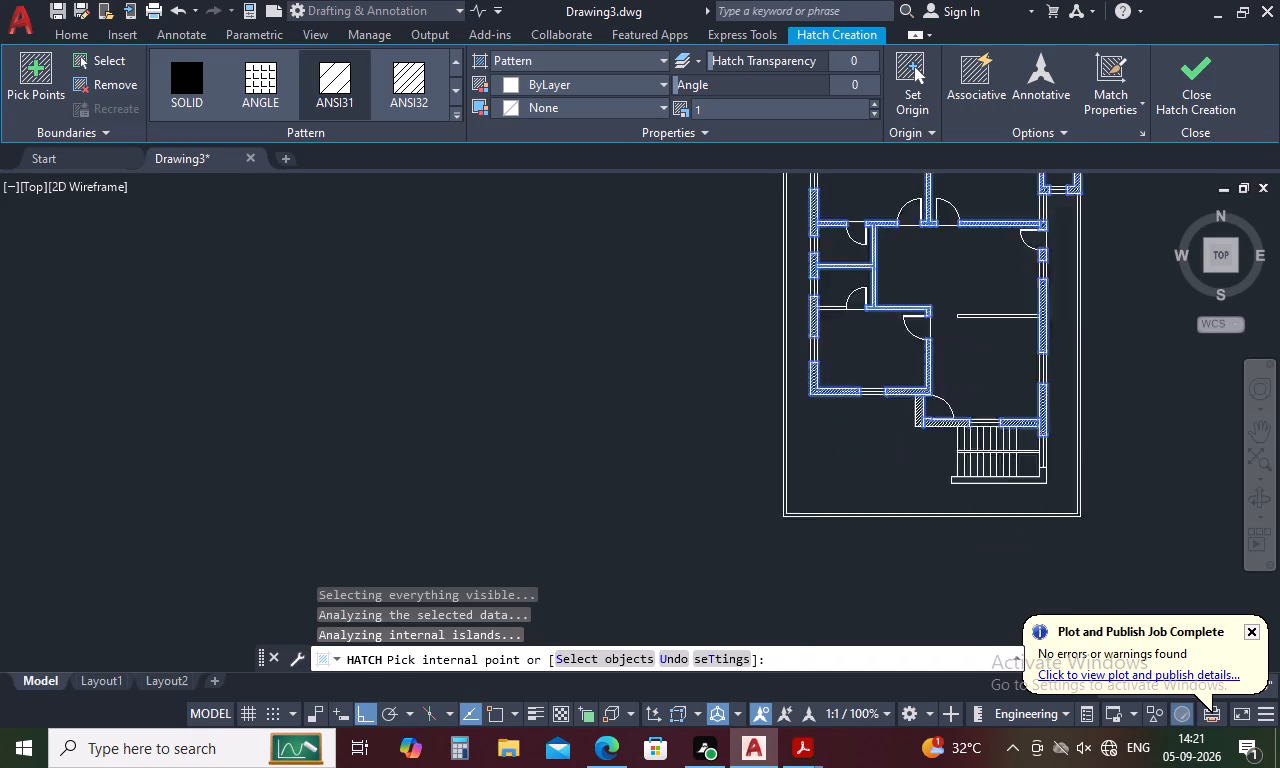
{"action": "left_click", "coordinate": [1004, 487]}
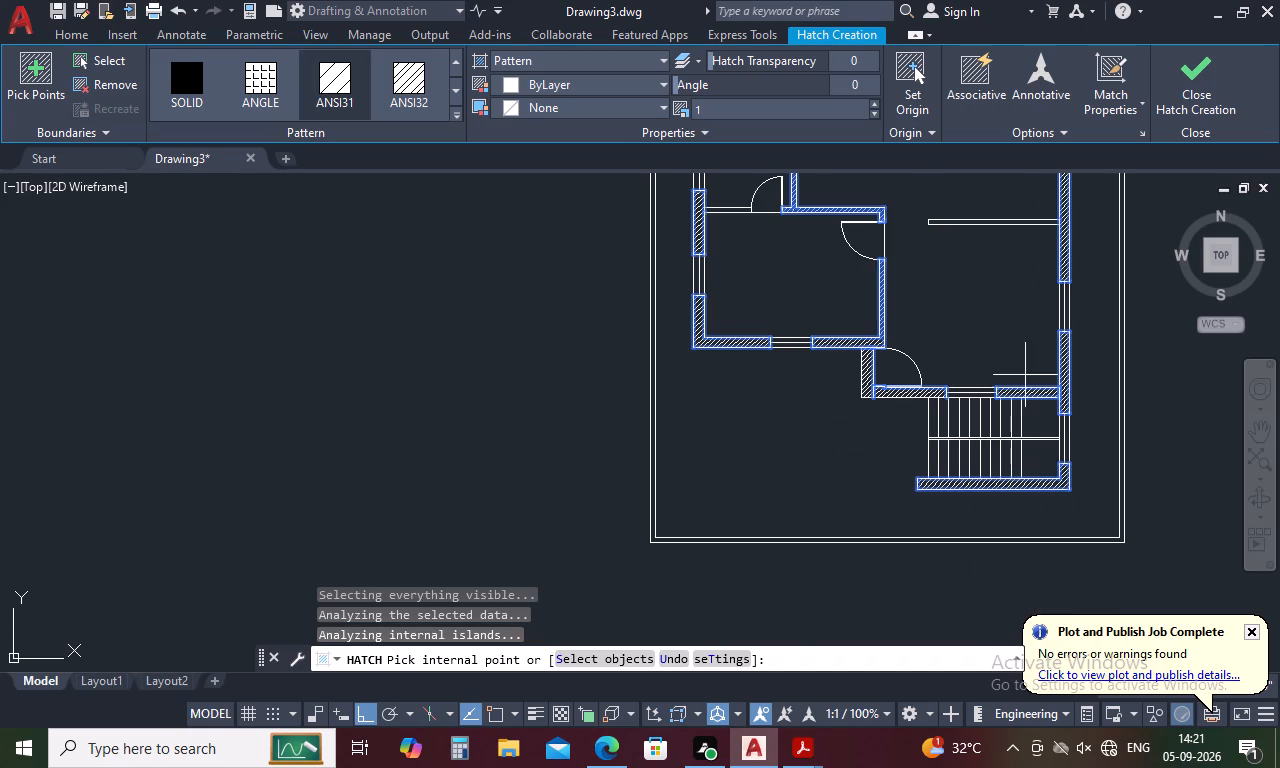
{"action": "left_click", "coordinate": [1197, 105]}
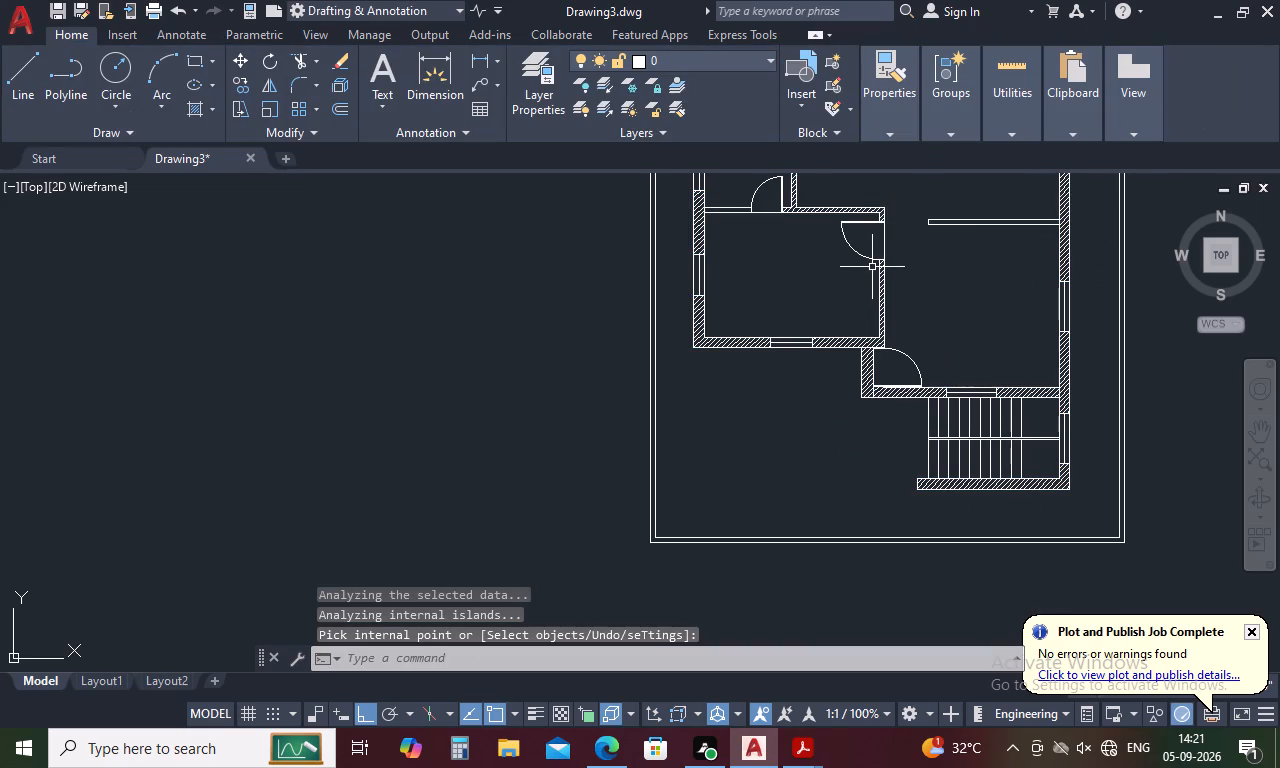
Create a separate ANSI31 hatch in the short partition projecting from the east wall into the large room.
{"action": "key", "text": "space"}
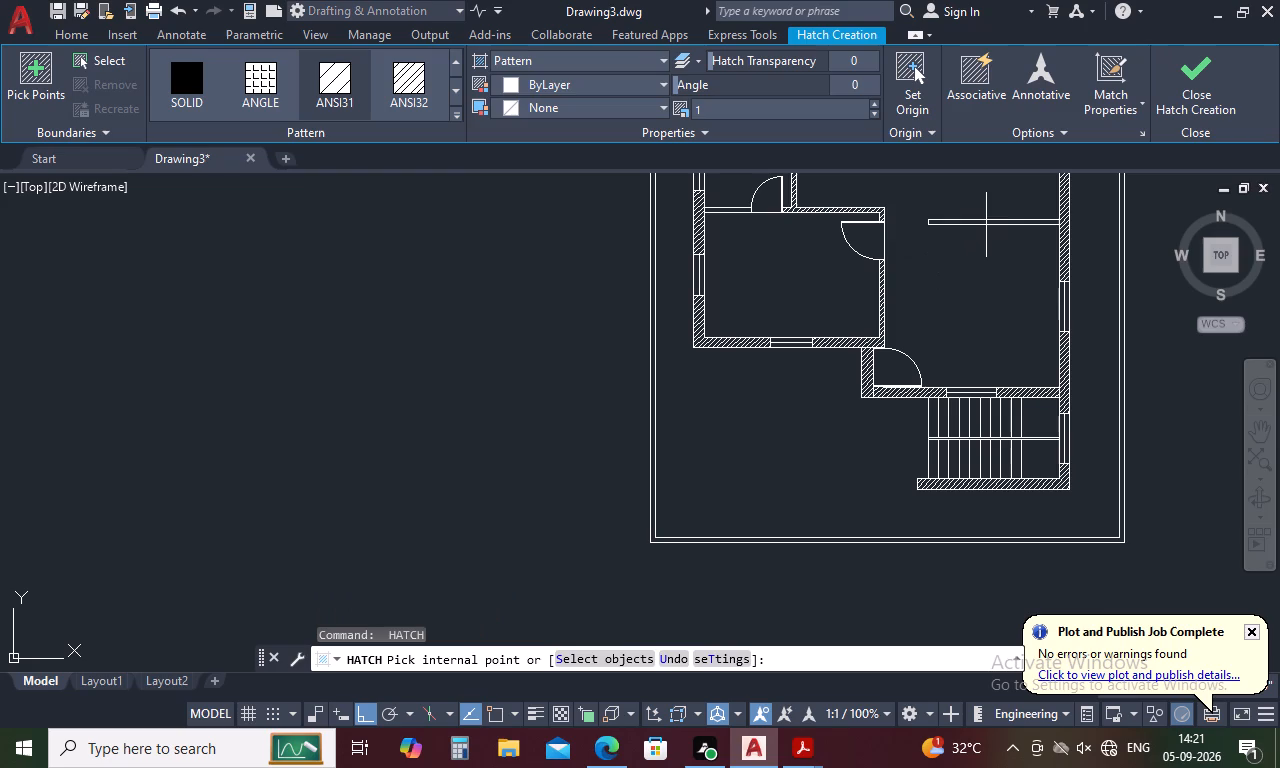
{"action": "left_click", "coordinate": [992, 224]}
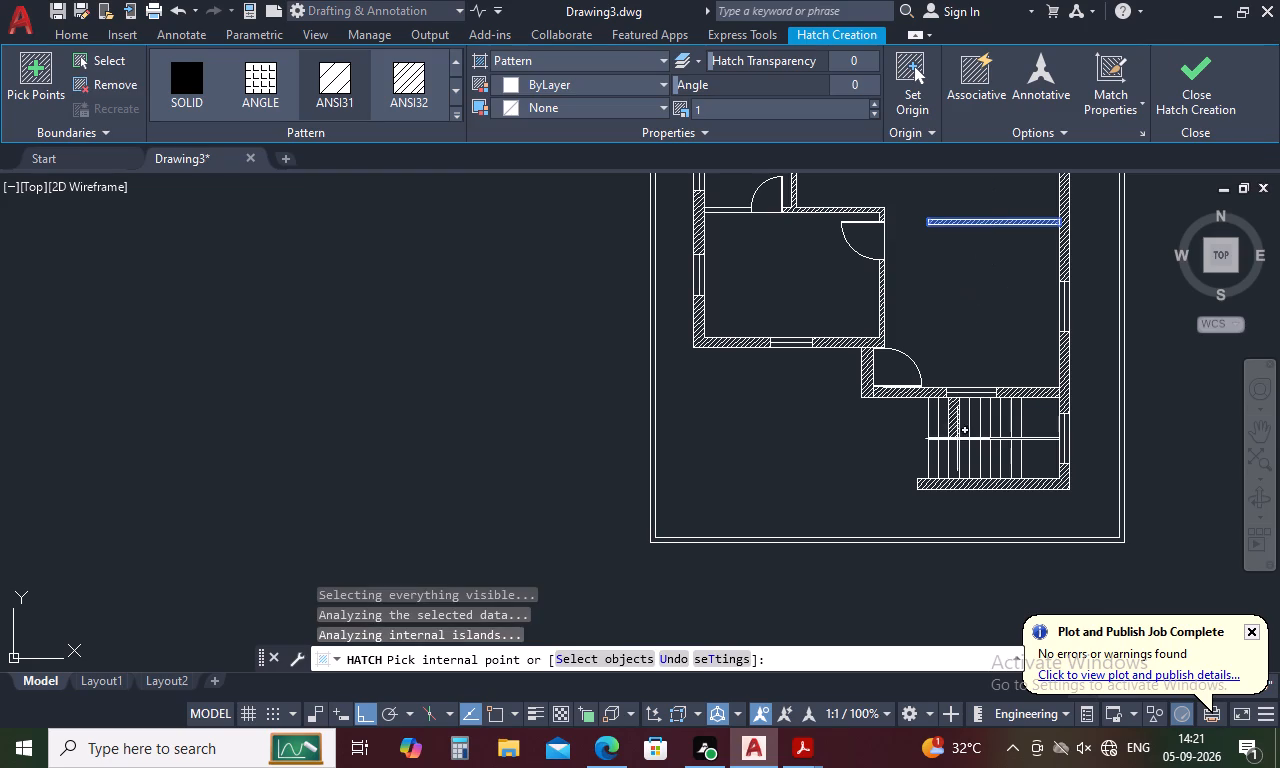
{"action": "scroll", "coordinate": [959, 453], "scroll_direction": "down", "scroll_amount": 2}
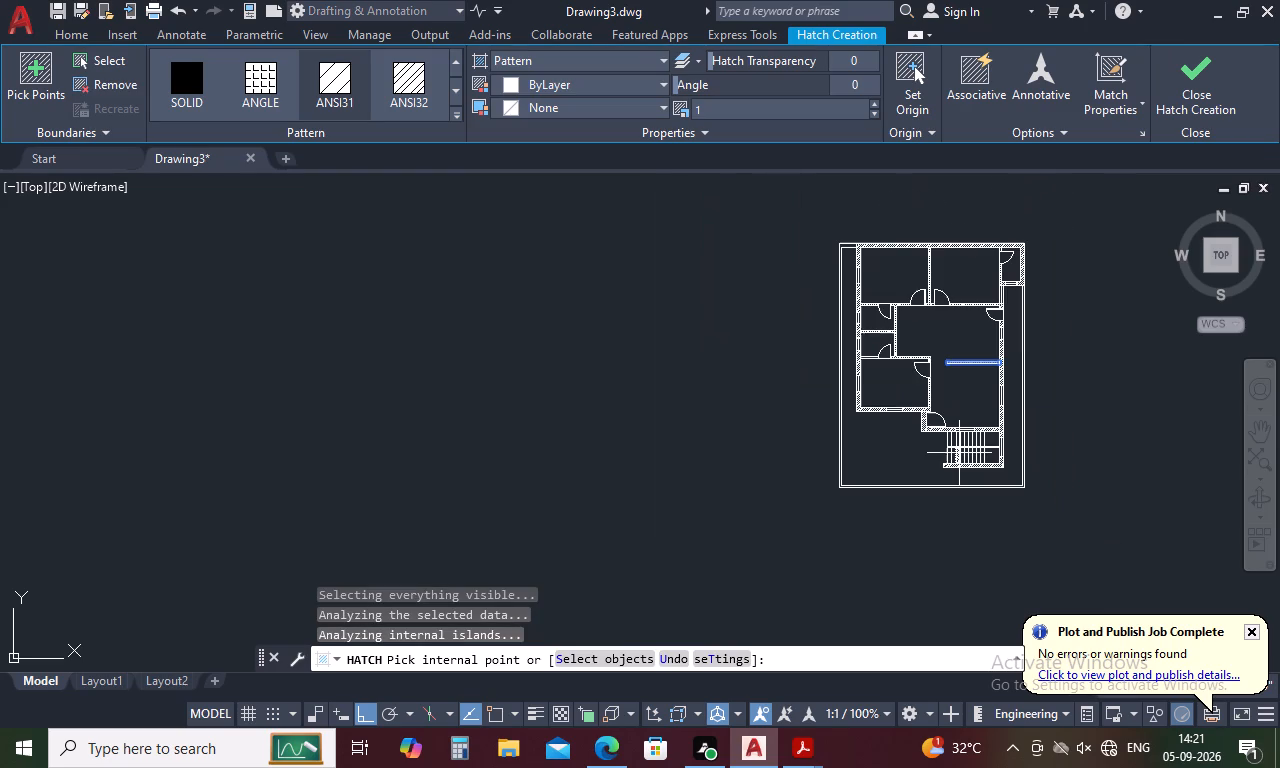
{"action": "left_click", "coordinate": [1225, 102]}
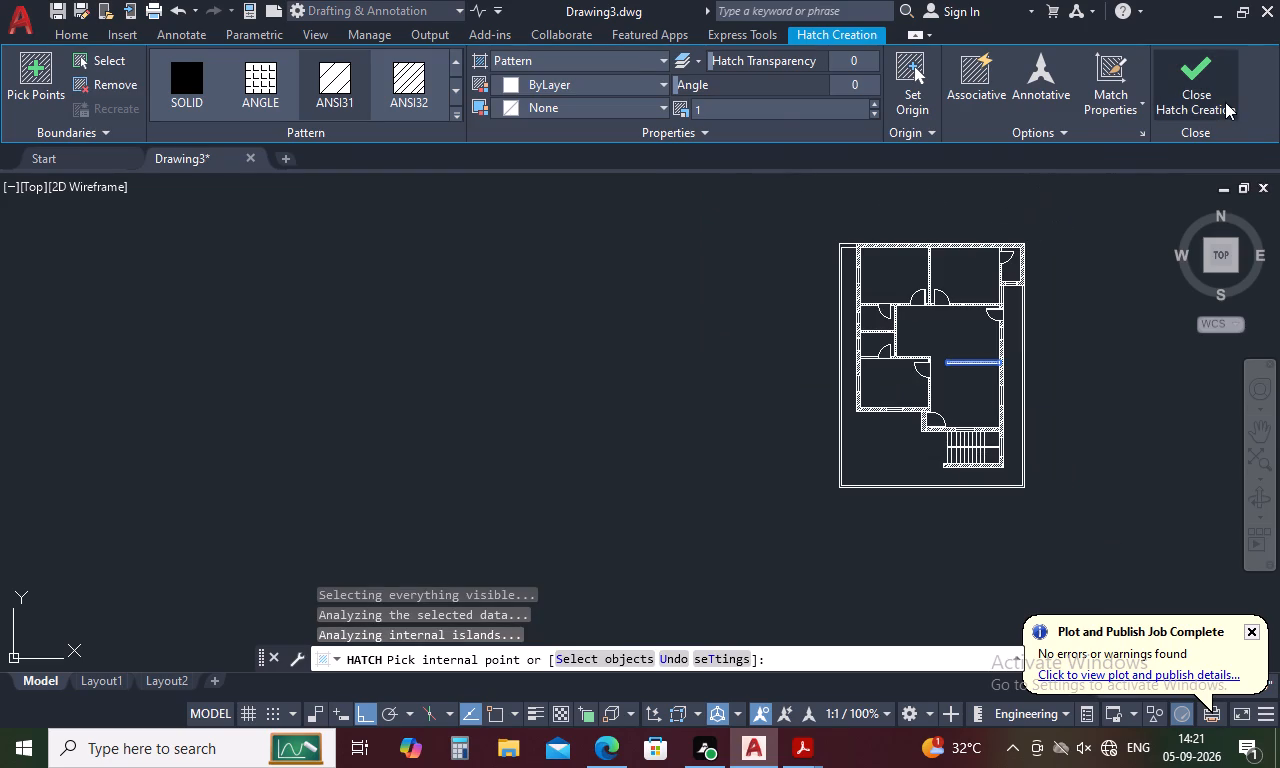
{"action": "scroll", "coordinate": [996, 217], "scroll_direction": "up", "scroll_amount": 2}
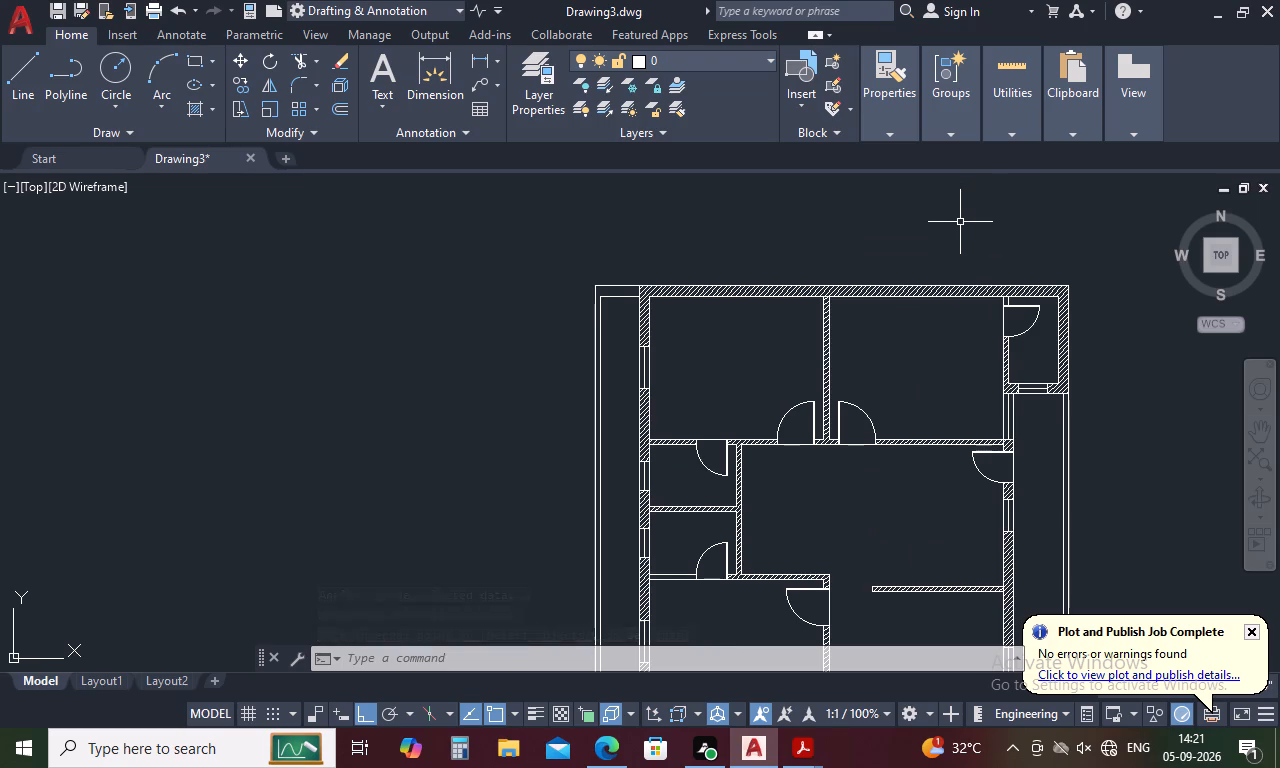
Offset the short partition's north edge and the east wall's inner face by 2' into the large room for a counter.
{"action": "type", "text": "o"}
{"action": "key", "text": "space"}
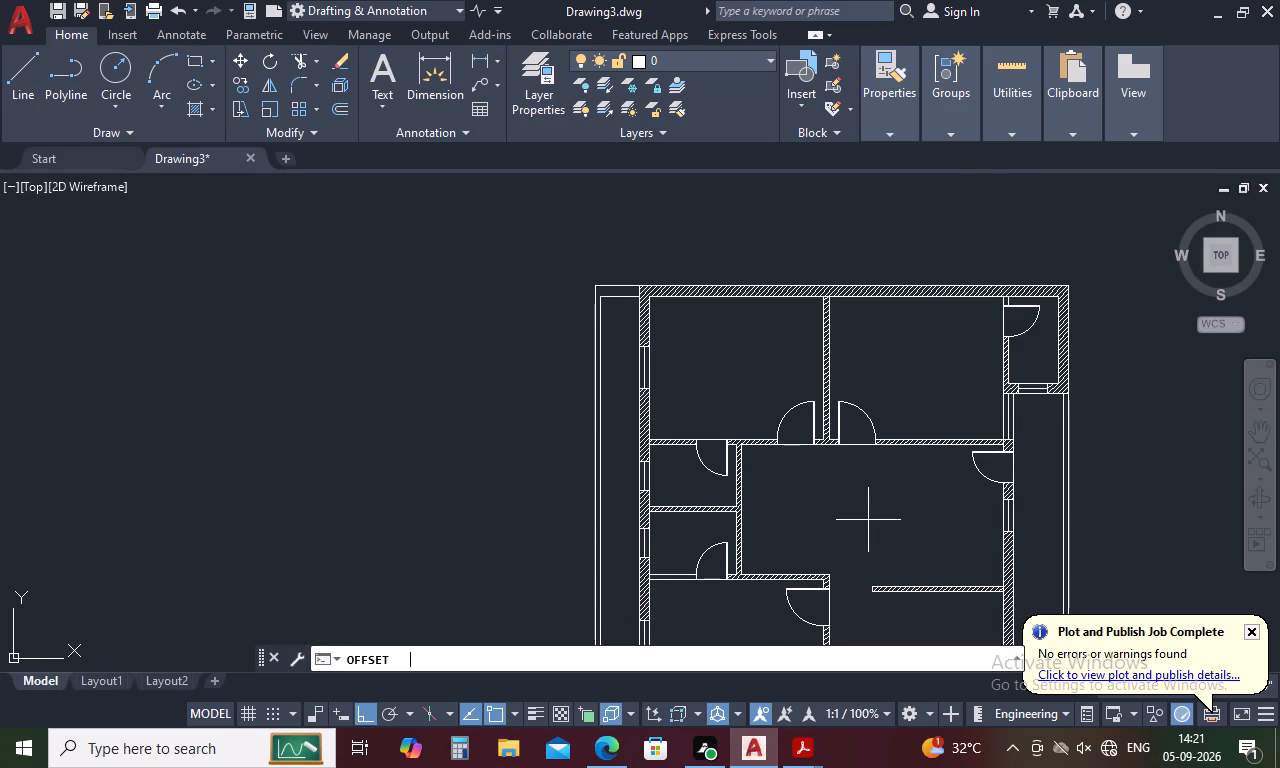
{"action": "key", "text": "2"}
{"action": "type", "text": "'"}
{"action": "key", "text": "space"}
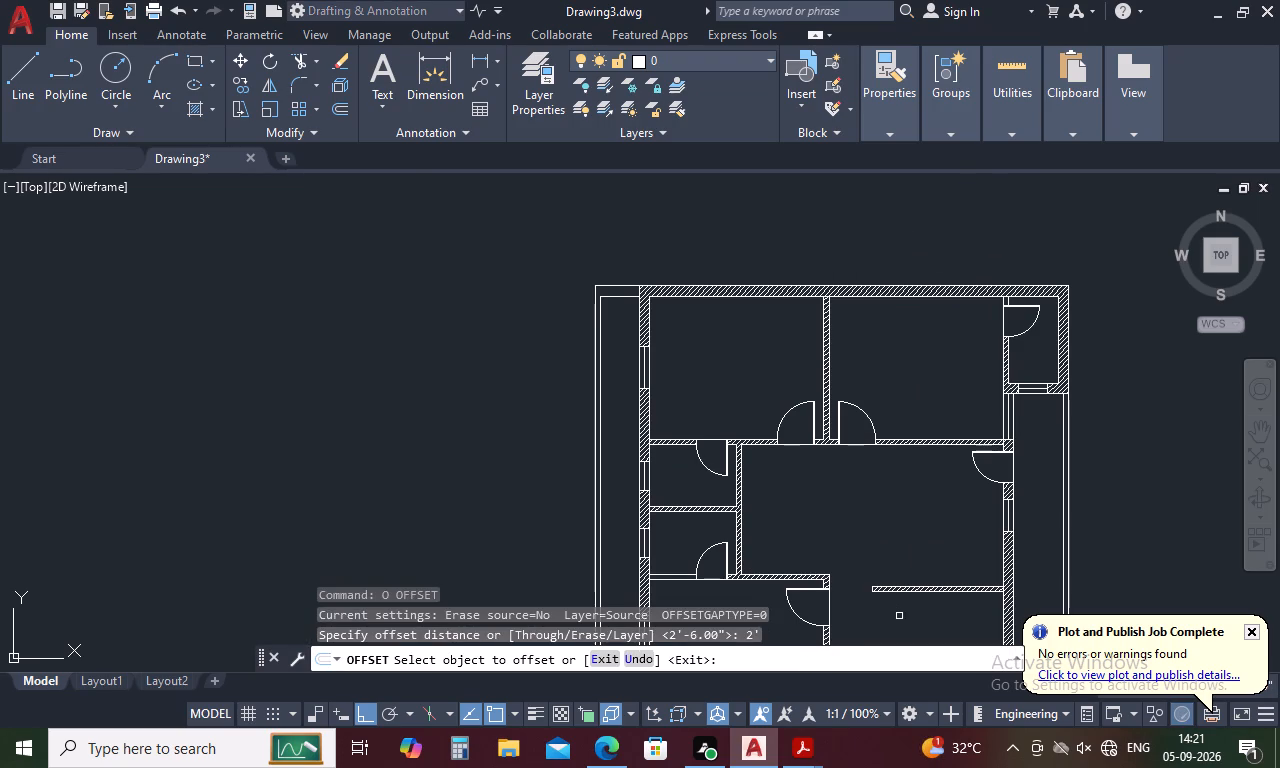
{"action": "scroll", "coordinate": [900, 610], "scroll_direction": "up", "scroll_amount": 2}
{"action": "left_click", "coordinate": [962, 551]}
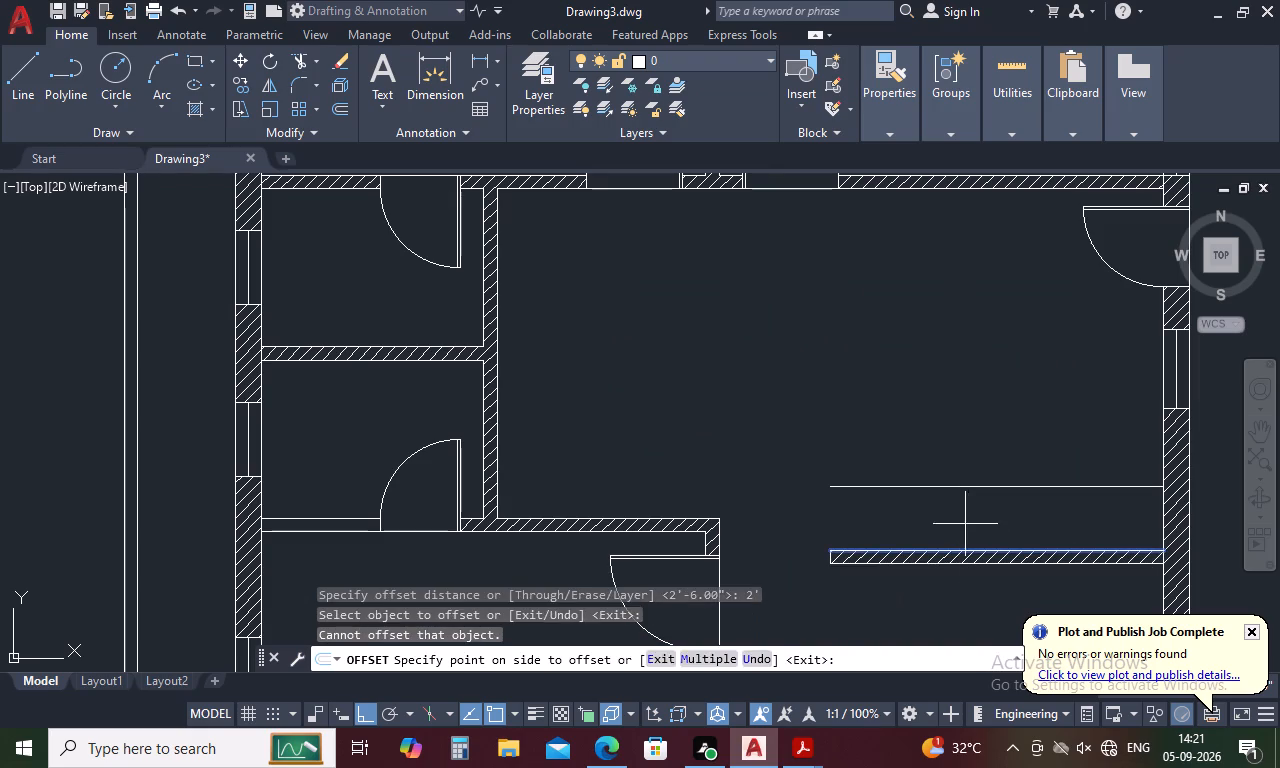
{"action": "left_click", "coordinate": [965, 519]}
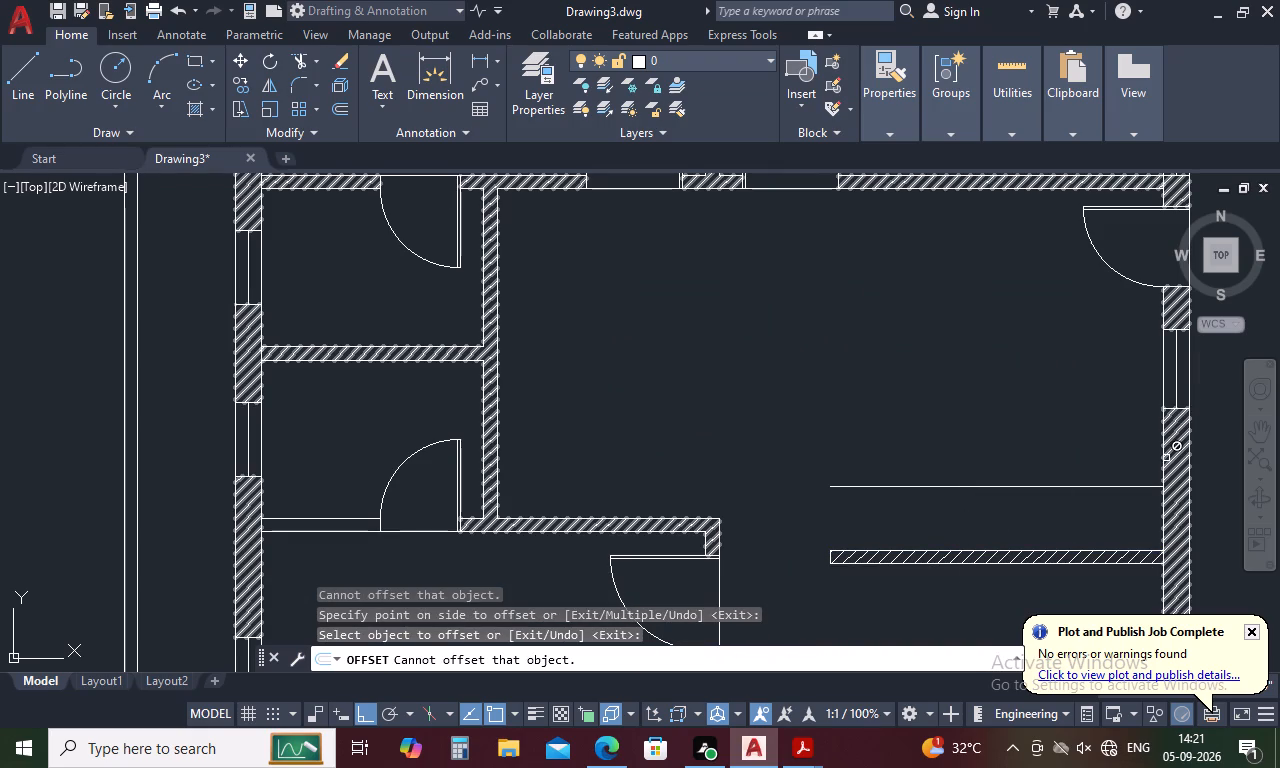
{"action": "left_click", "coordinate": [1163, 462]}
{"action": "left_click", "coordinate": [1116, 476]}
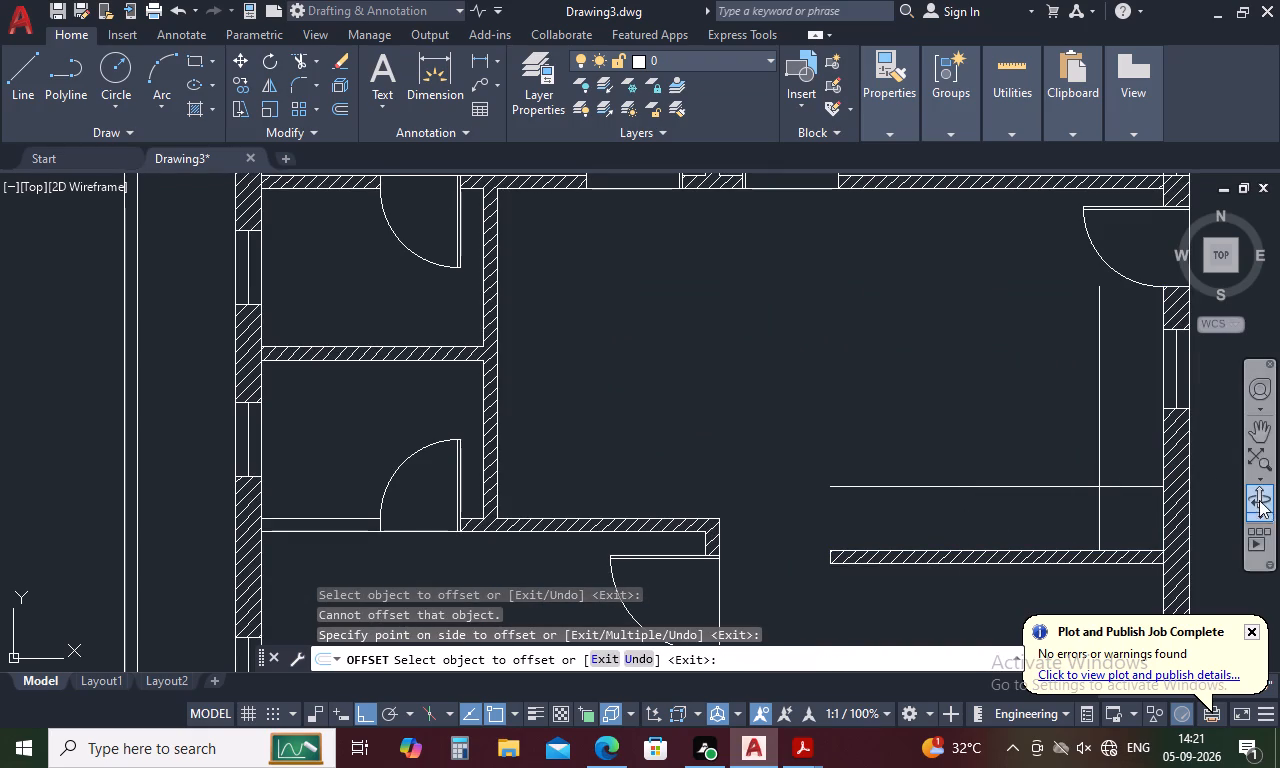
{"action": "key", "text": "Escape"}
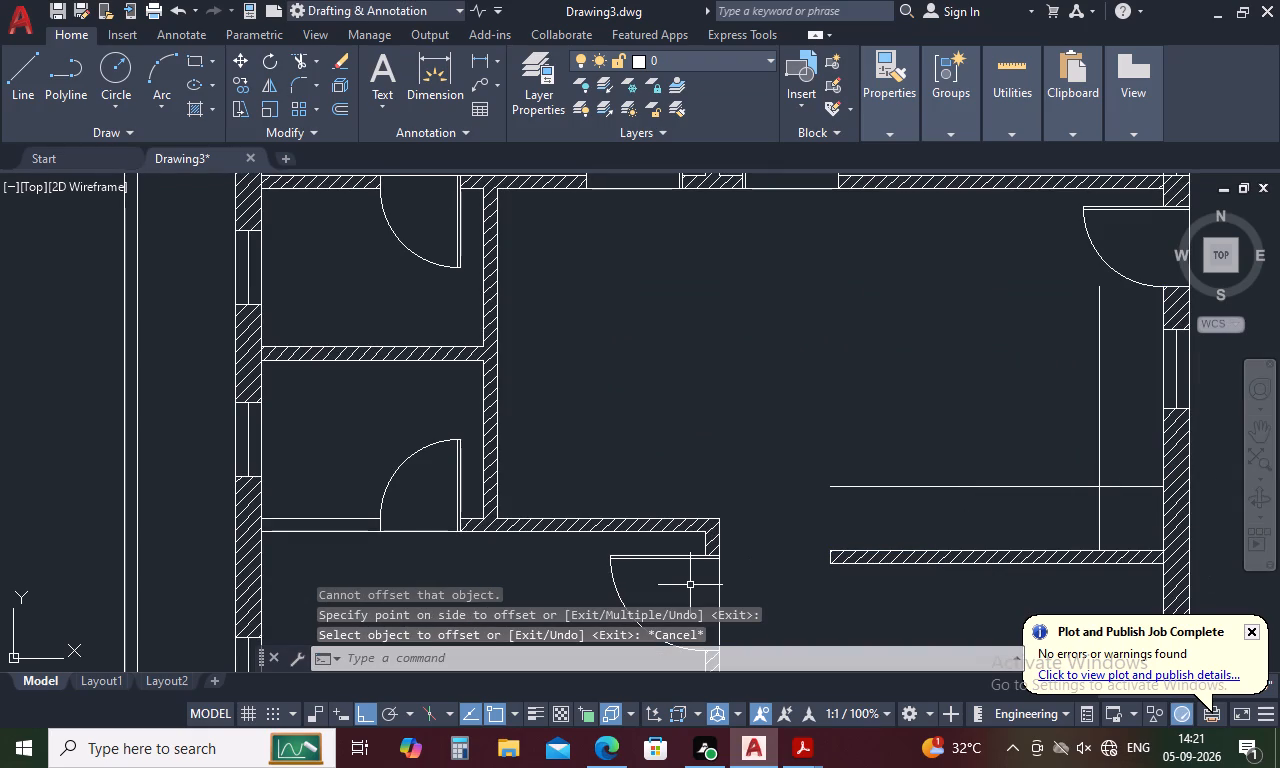
Trim the two counter lines where they overrun each other, leaving a clean L-shaped corner.
{"action": "type", "text": "tr"}
{"action": "key", "text": "space"}
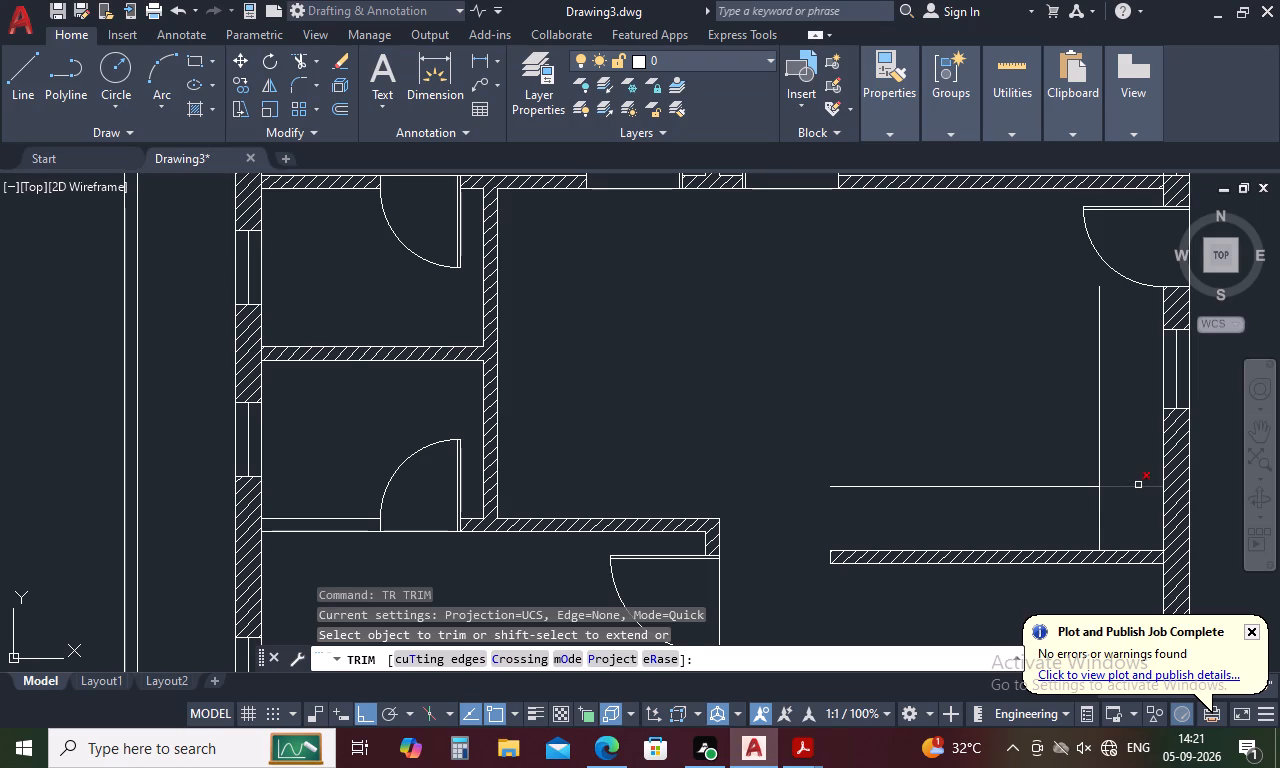
{"action": "left_click_drag", "start_coordinate": [1138, 484], "coordinate": [1044, 532]}
{"action": "type", "text": "l"}
{"action": "key", "text": "space"}
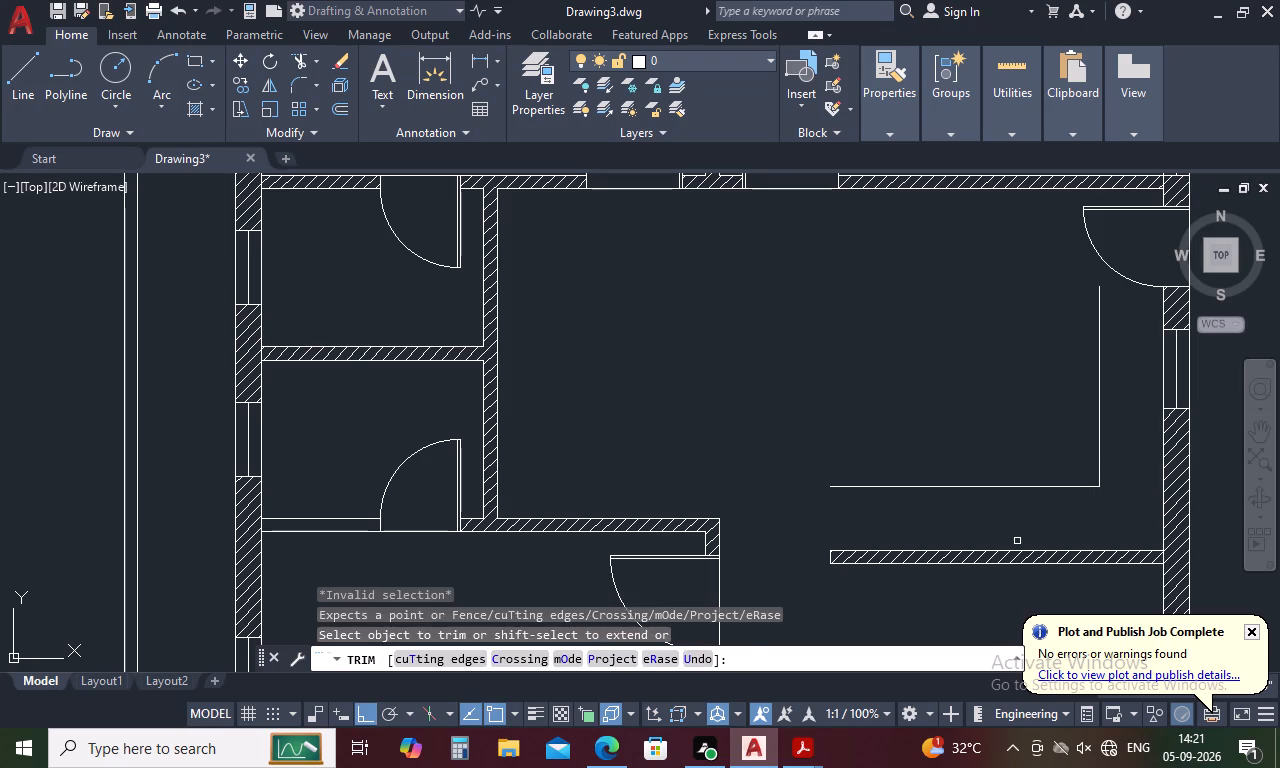
{"action": "key", "text": "Escape"}
Draw lines closing the counter's two open ends, at the partition's west end and at the east wall beside the door.
{"action": "type", "text": "l"}
{"action": "key", "text": "space"}
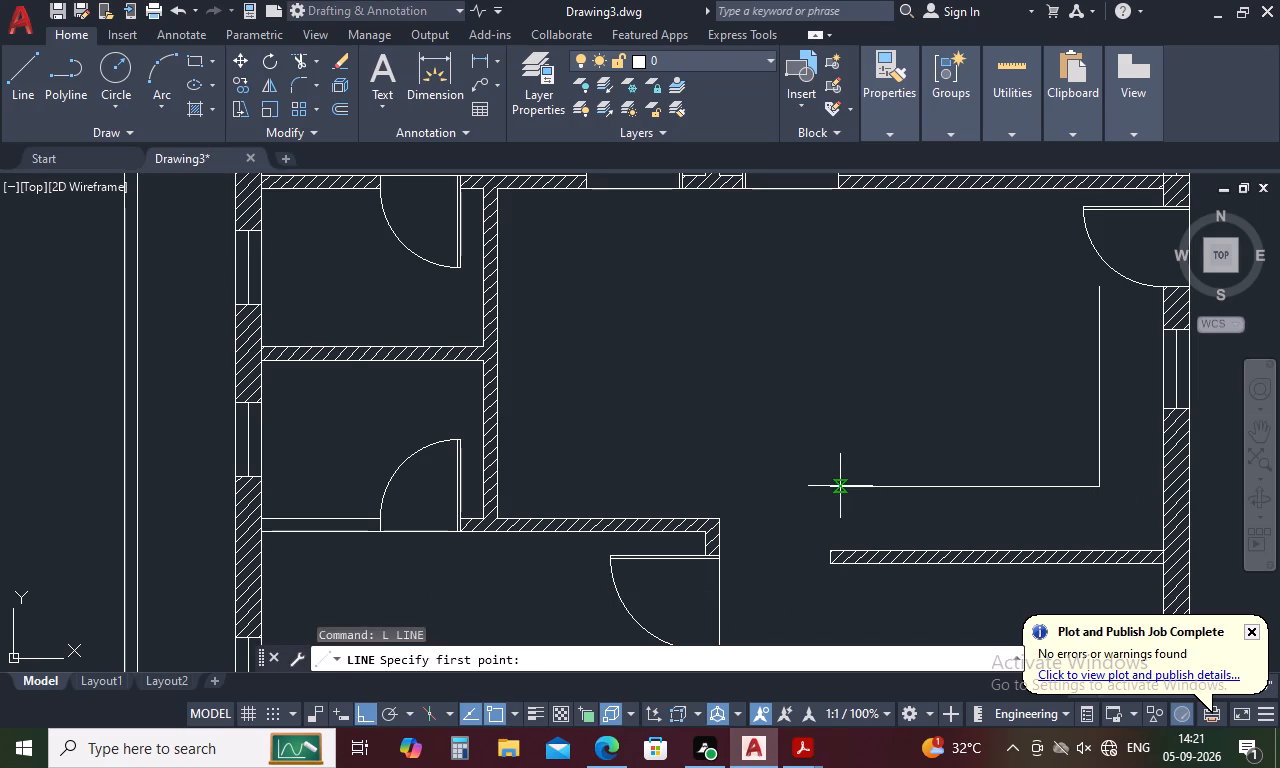
{"action": "left_click", "coordinate": [836, 486]}
{"action": "left_click", "coordinate": [825, 551]}
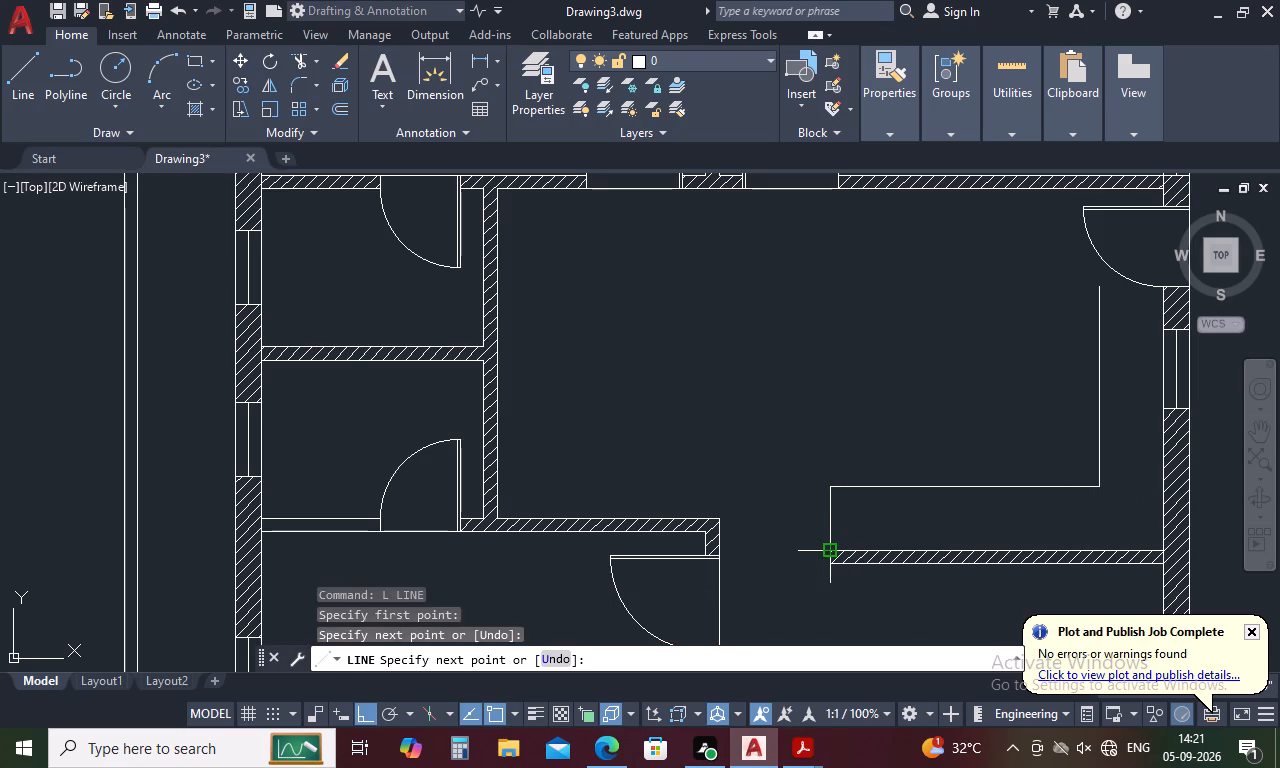
{"action": "key", "text": "space"}
{"action": "key", "text": "space"}
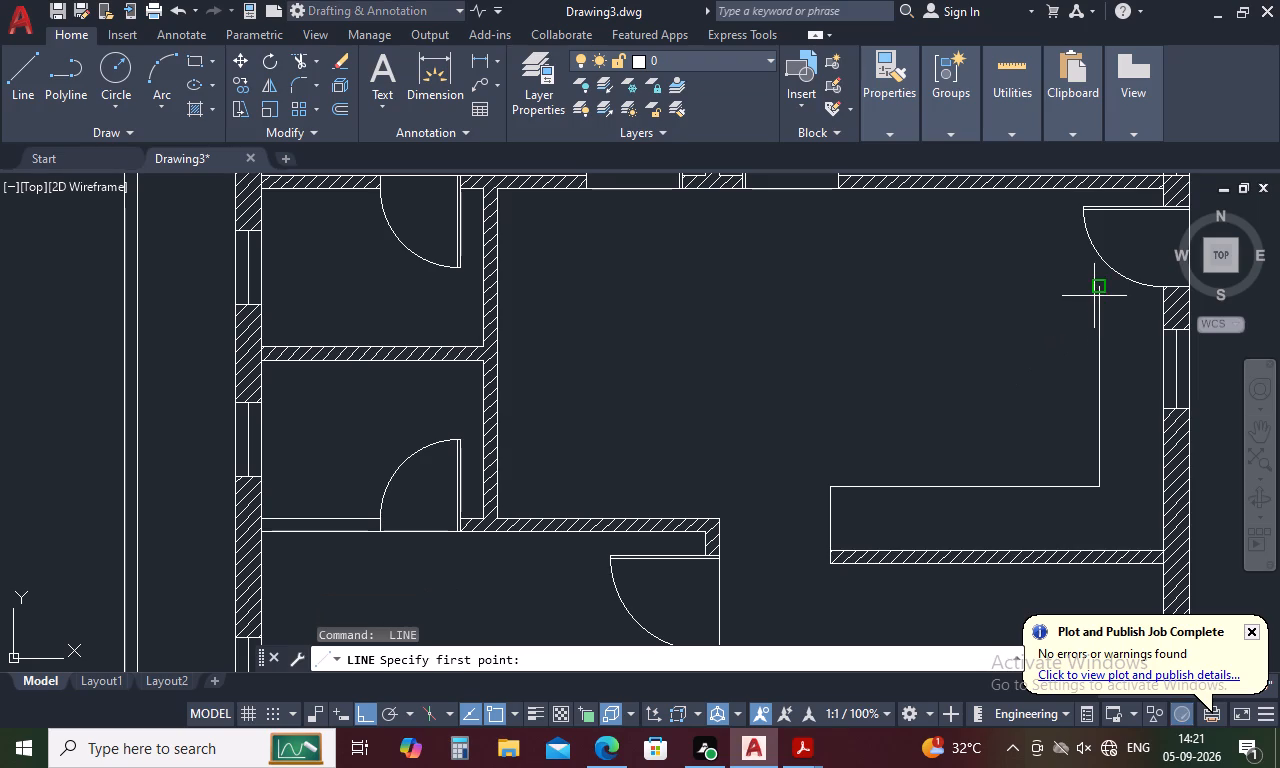
{"action": "left_click", "coordinate": [1096, 292]}
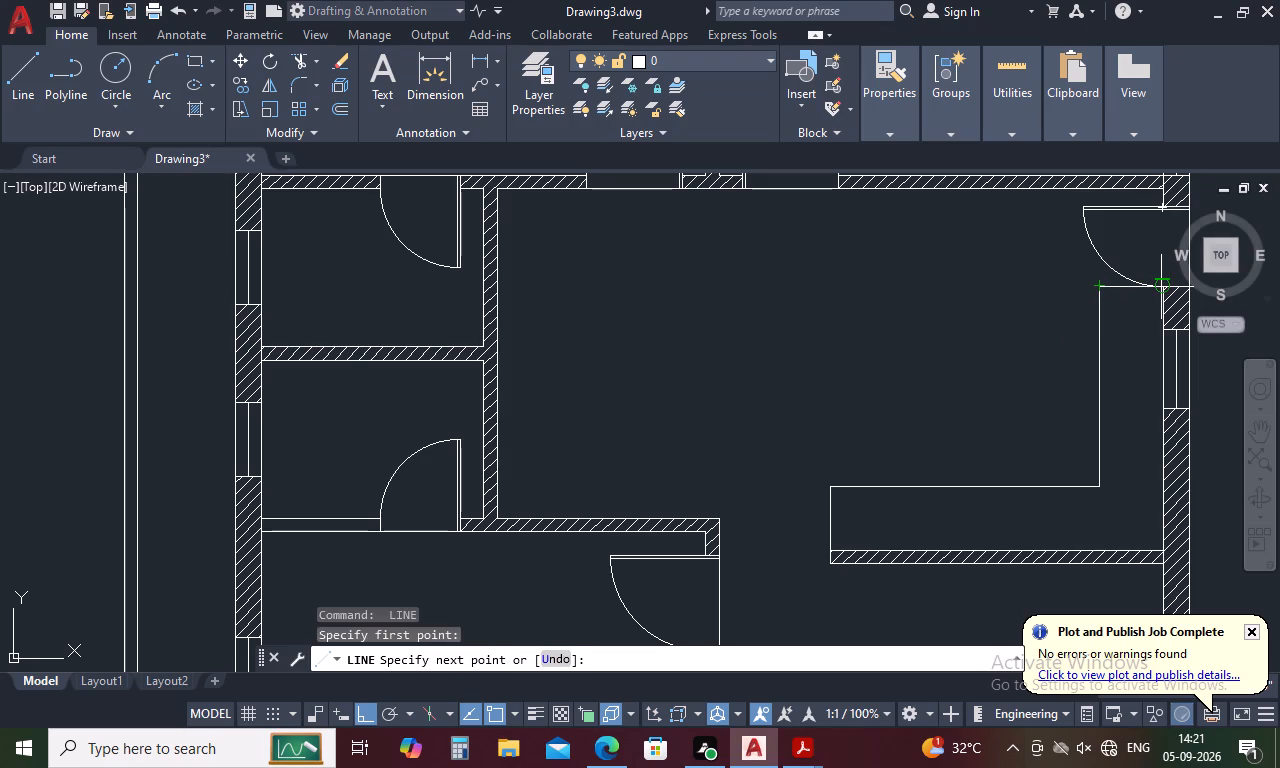
{"action": "left_click", "coordinate": [1164, 289]}
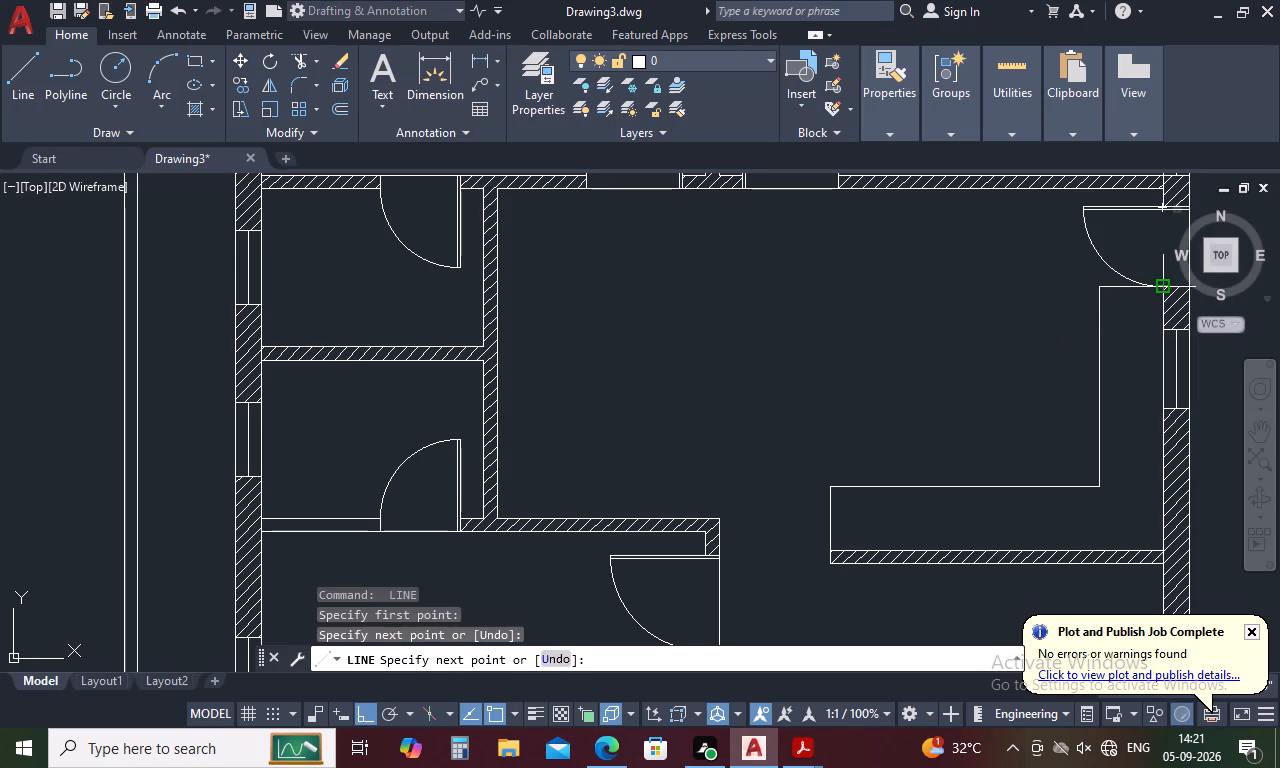
{"action": "key", "text": "Escape"}
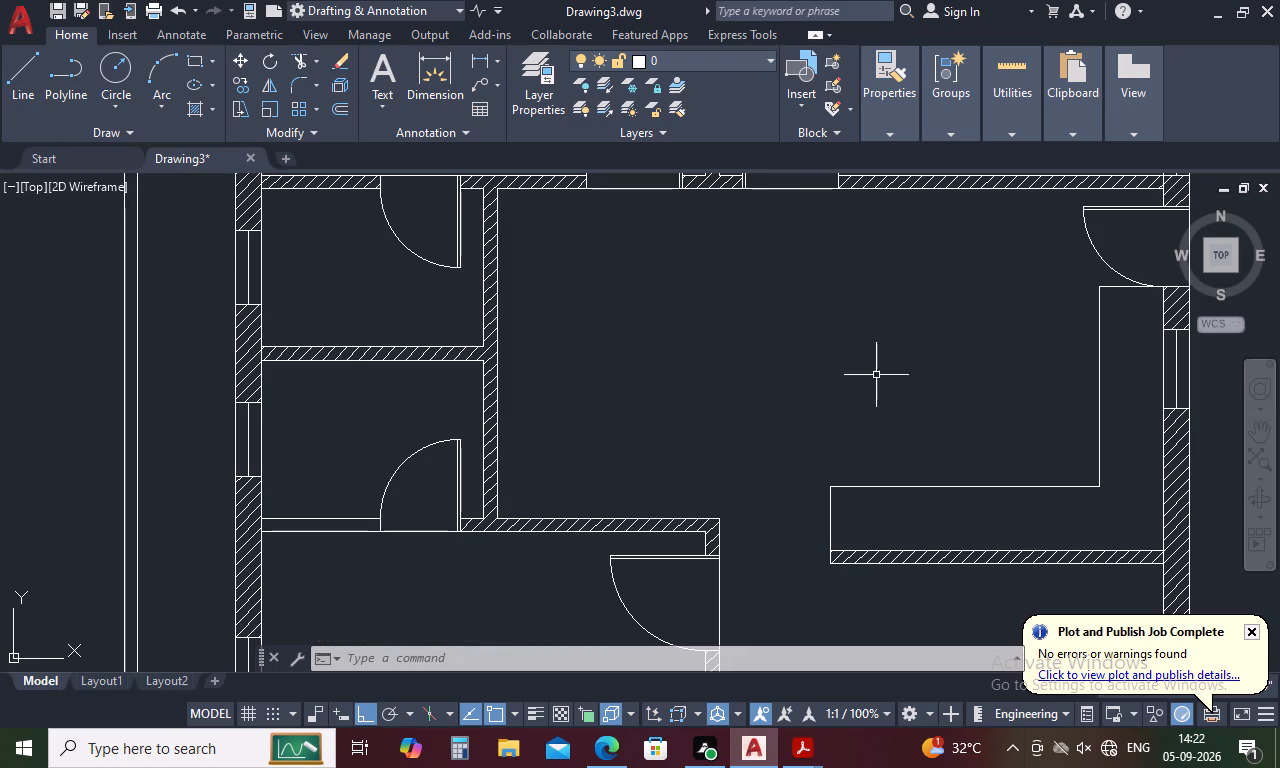
Shorten the counter's west end by drawing a line across it down to the partition and trimming off the portion beyond.
{"action": "scroll", "coordinate": [839, 388], "scroll_direction": "down", "scroll_amount": 2}
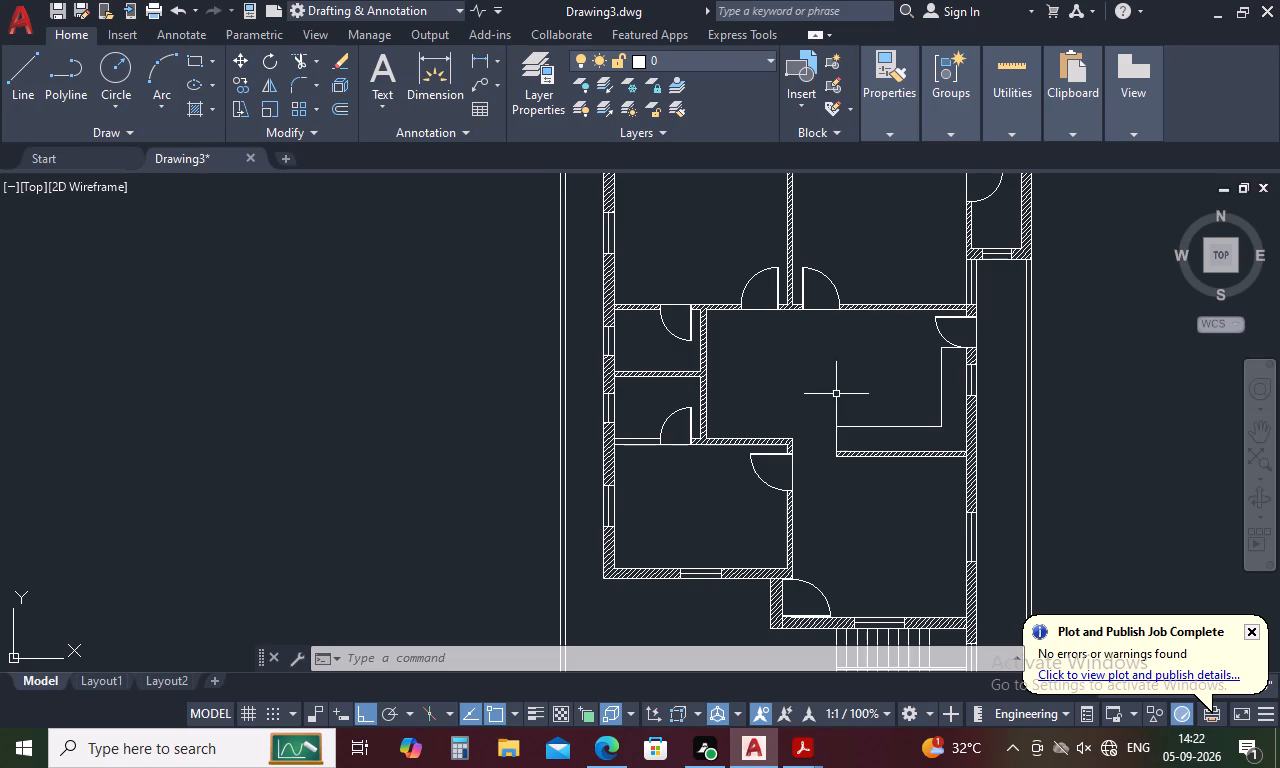
{"action": "scroll", "coordinate": [812, 438], "scroll_direction": "up", "scroll_amount": 2}
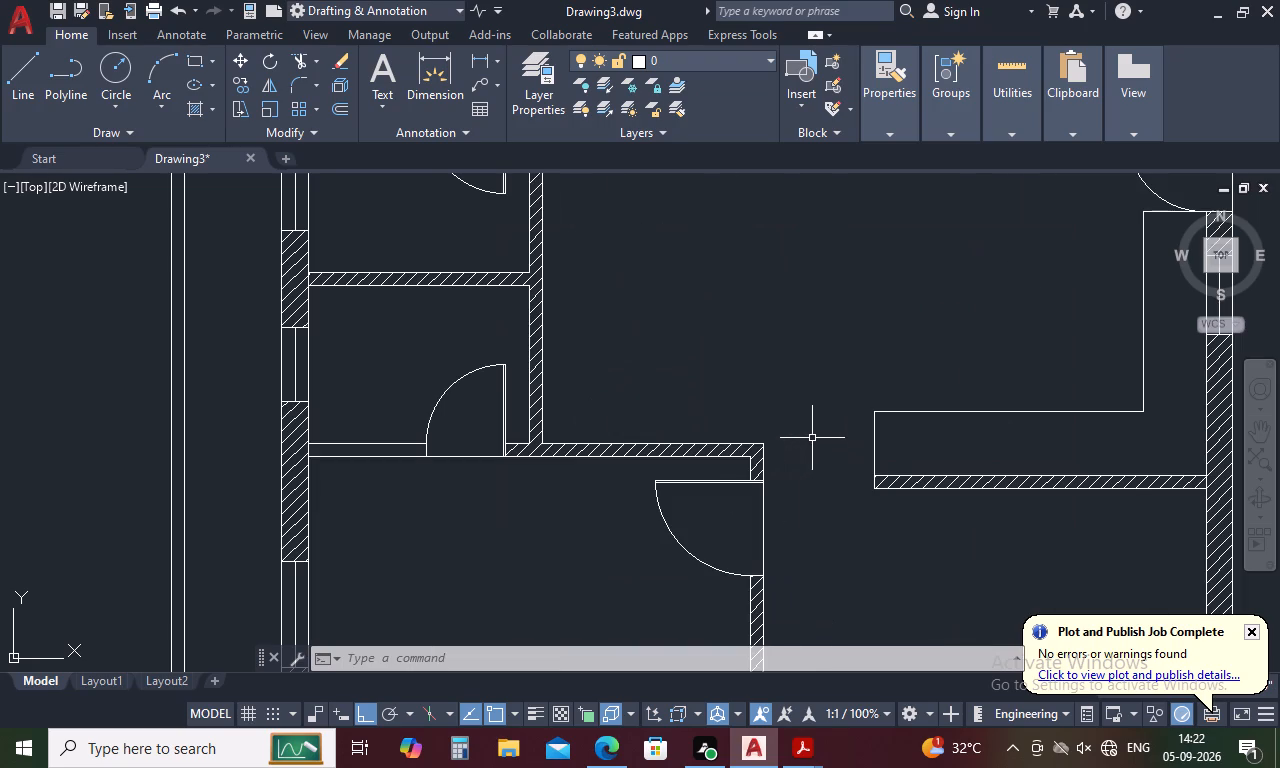
{"action": "type", "text": "l"}
{"action": "key", "text": "space"}
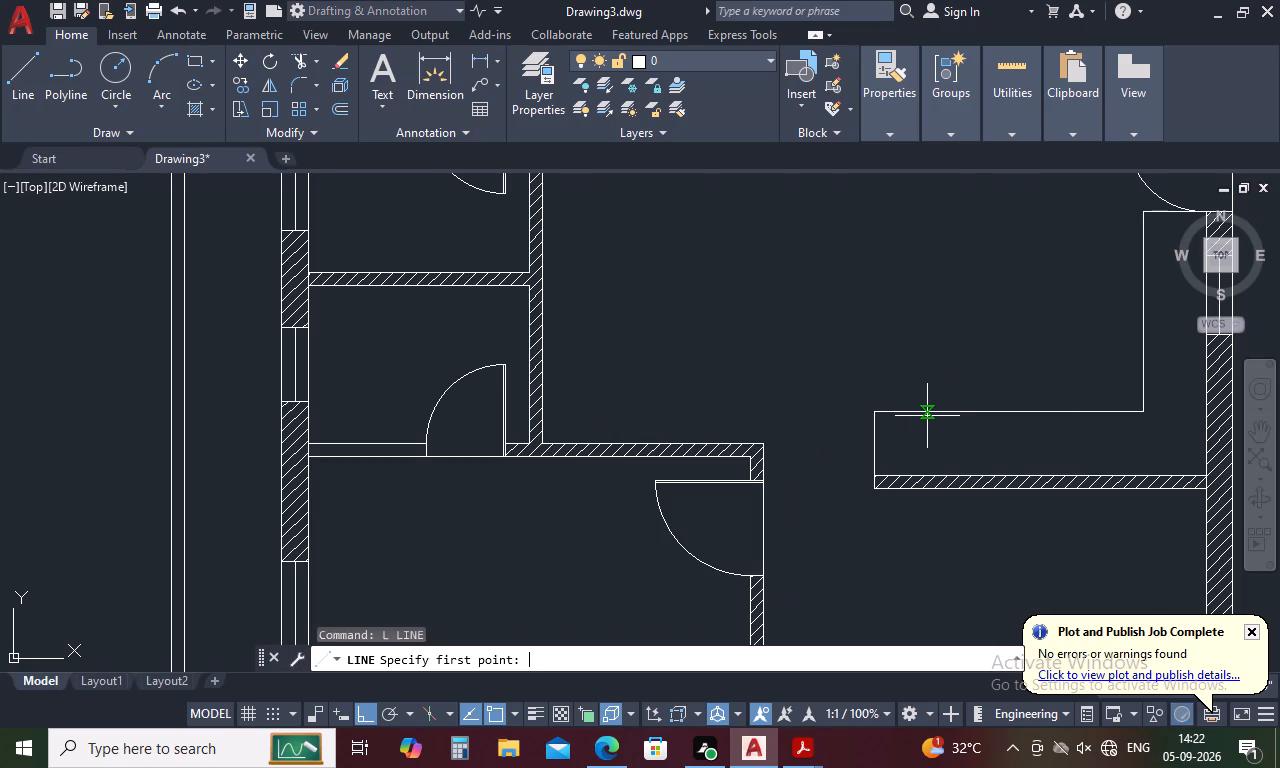
{"action": "left_click", "coordinate": [939, 412]}
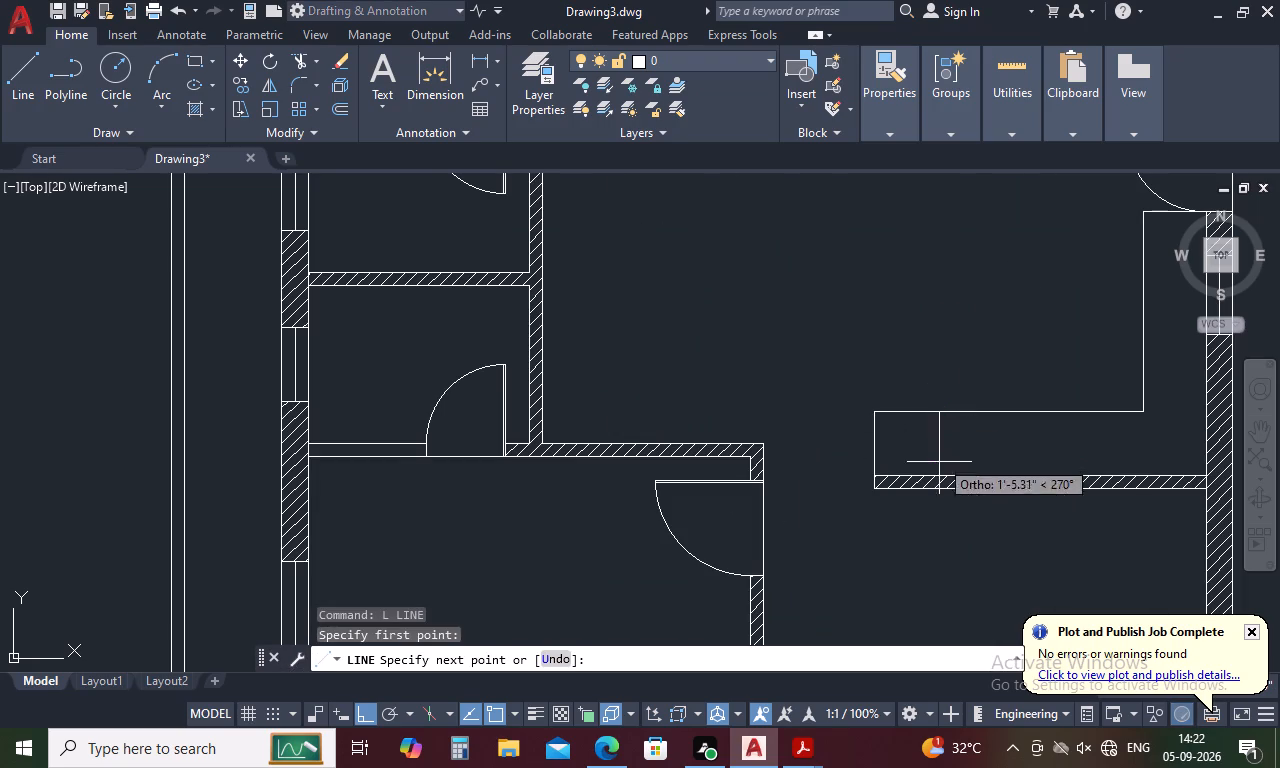
{"action": "left_click", "coordinate": [939, 474]}
{"action": "key", "text": "F1"}
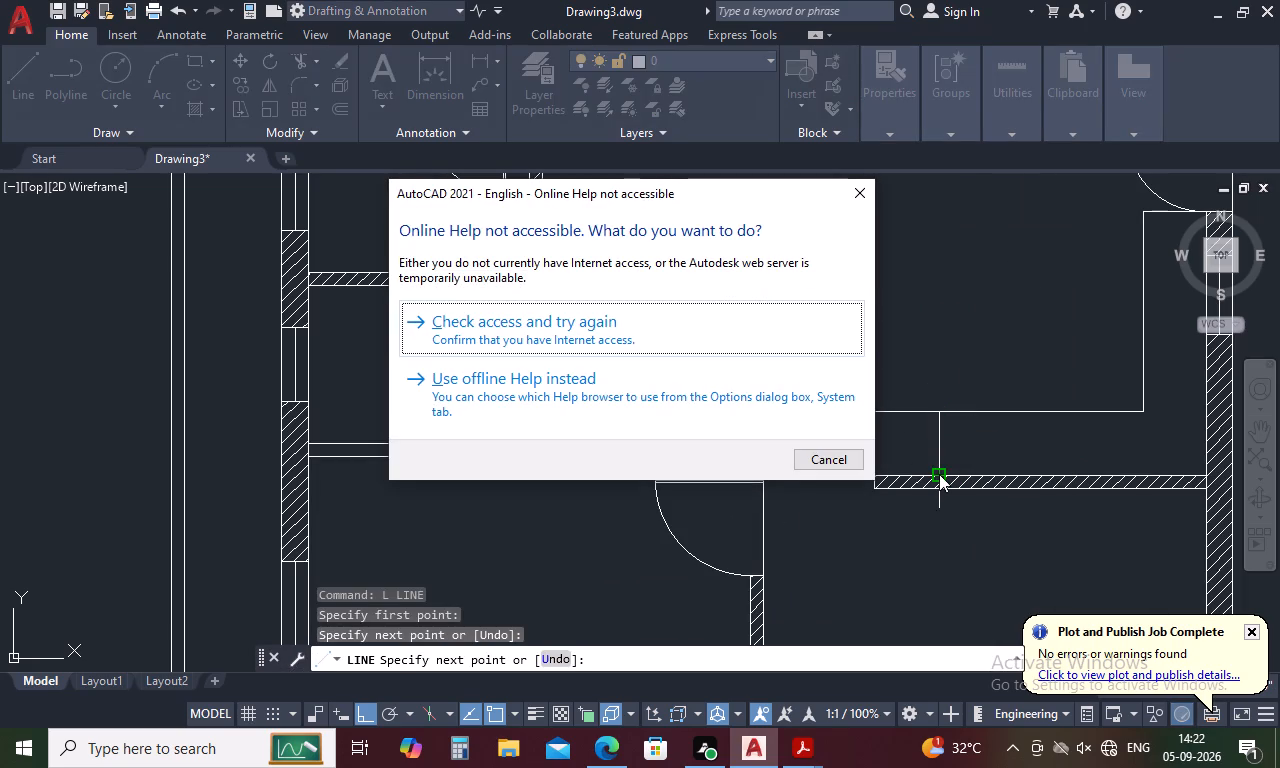
{"action": "left_click", "coordinate": [858, 196]}
{"action": "key", "text": "Escape"}
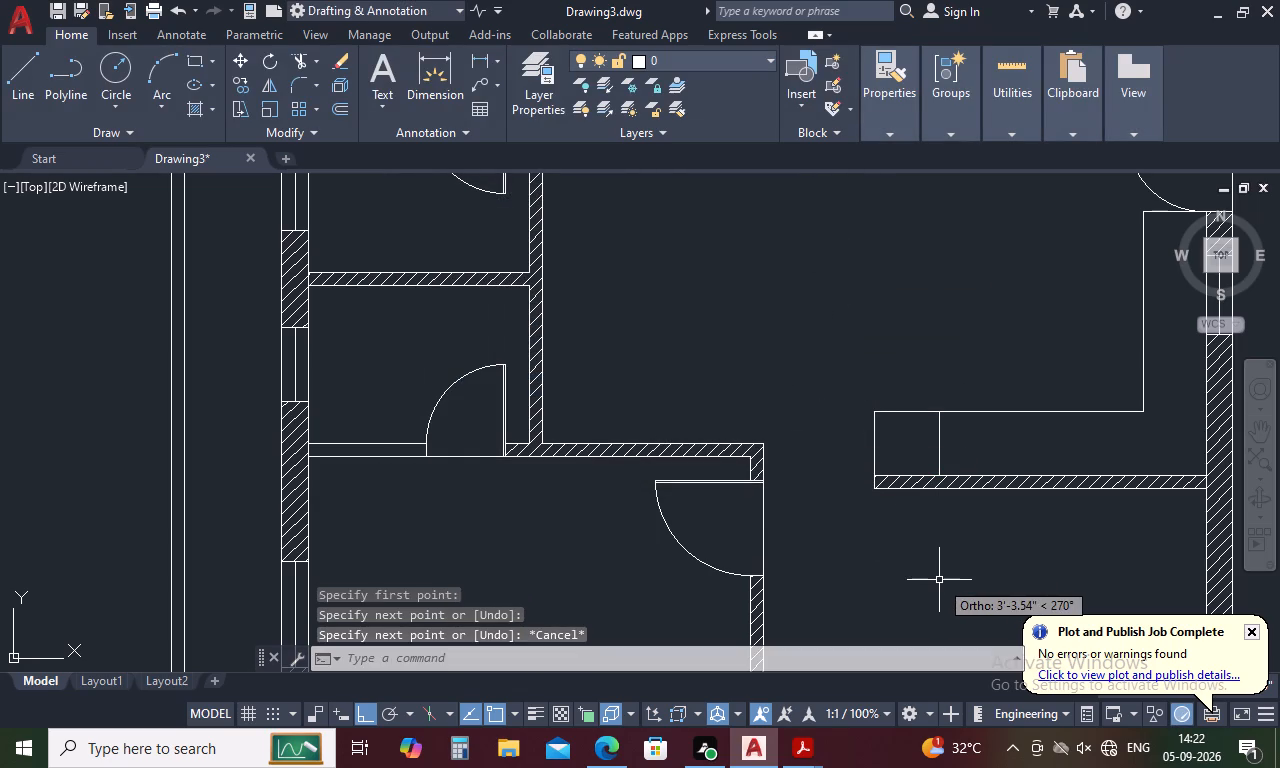
{"action": "type", "text": "tr"}
{"action": "key", "text": "space"}
{"action": "left_click_drag", "start_coordinate": [903, 384], "coordinate": [851, 451]}
{"action": "scroll", "coordinate": [846, 444], "scroll_direction": "down", "scroll_amount": 3}
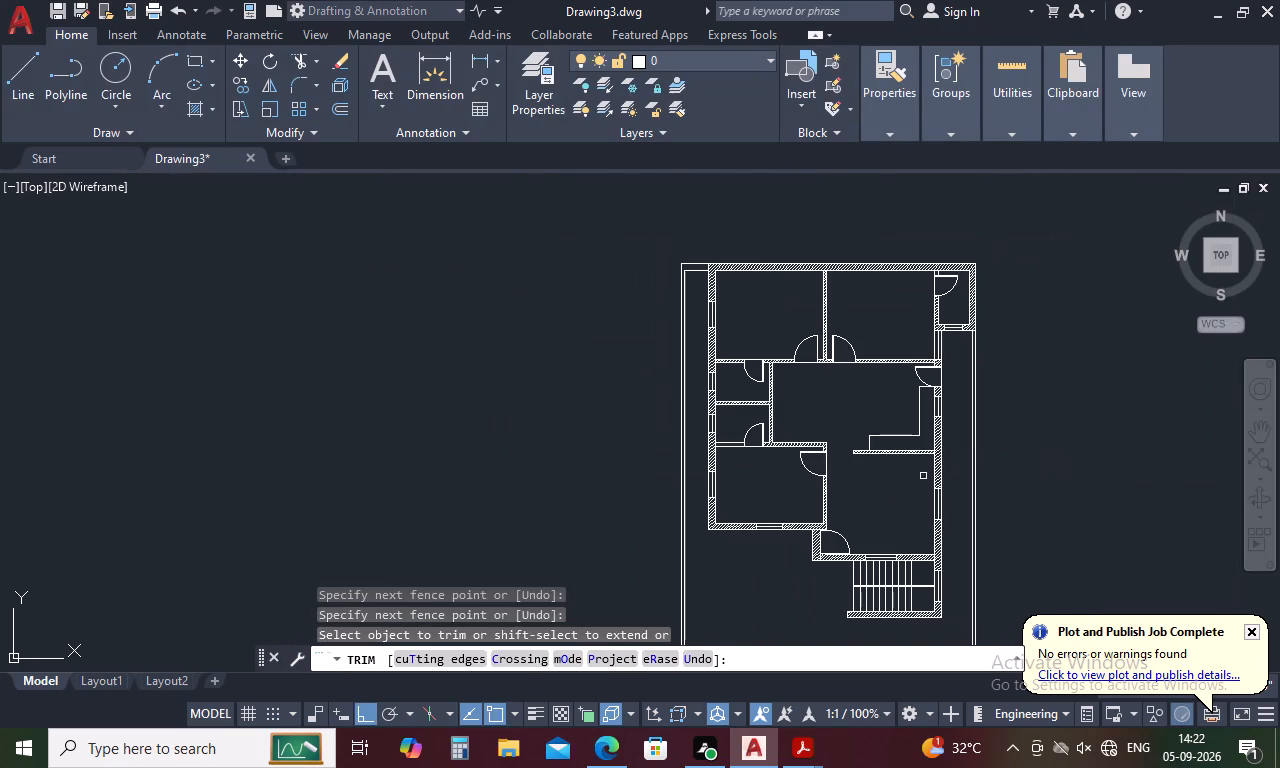
{"action": "key", "text": "Escape"}
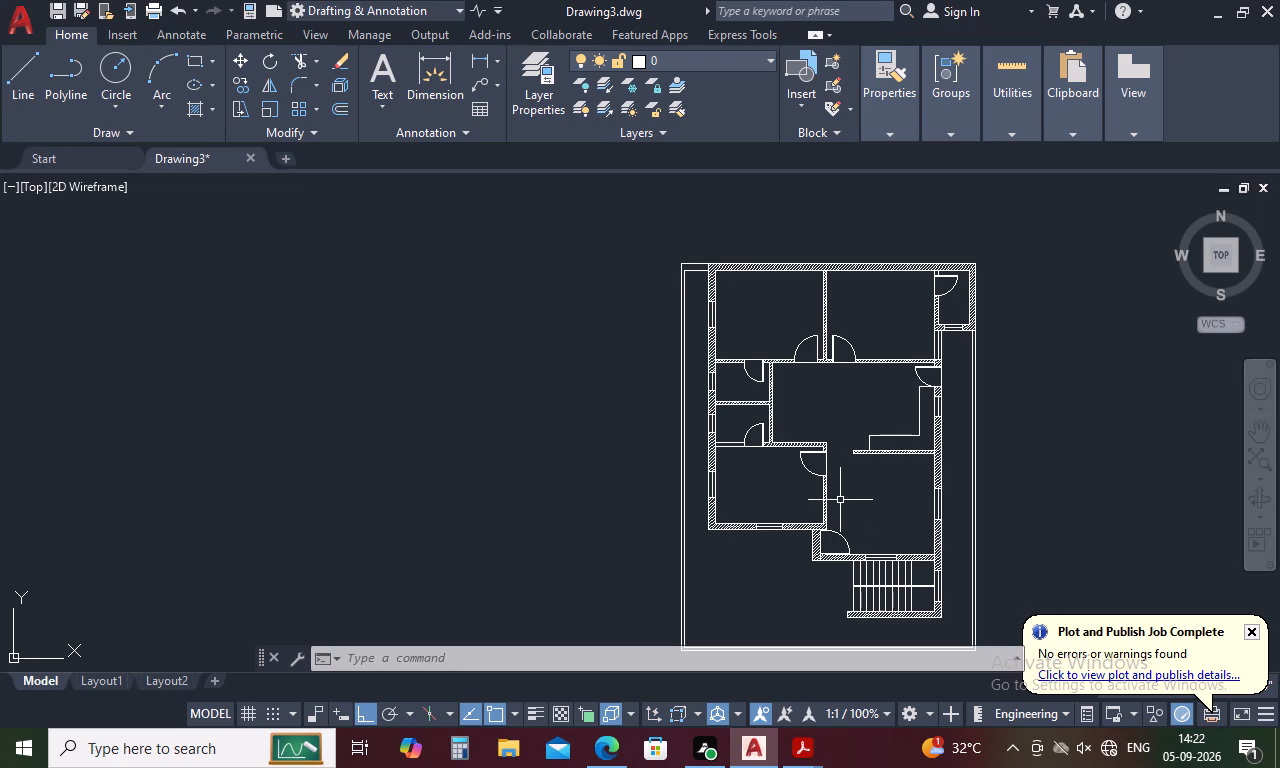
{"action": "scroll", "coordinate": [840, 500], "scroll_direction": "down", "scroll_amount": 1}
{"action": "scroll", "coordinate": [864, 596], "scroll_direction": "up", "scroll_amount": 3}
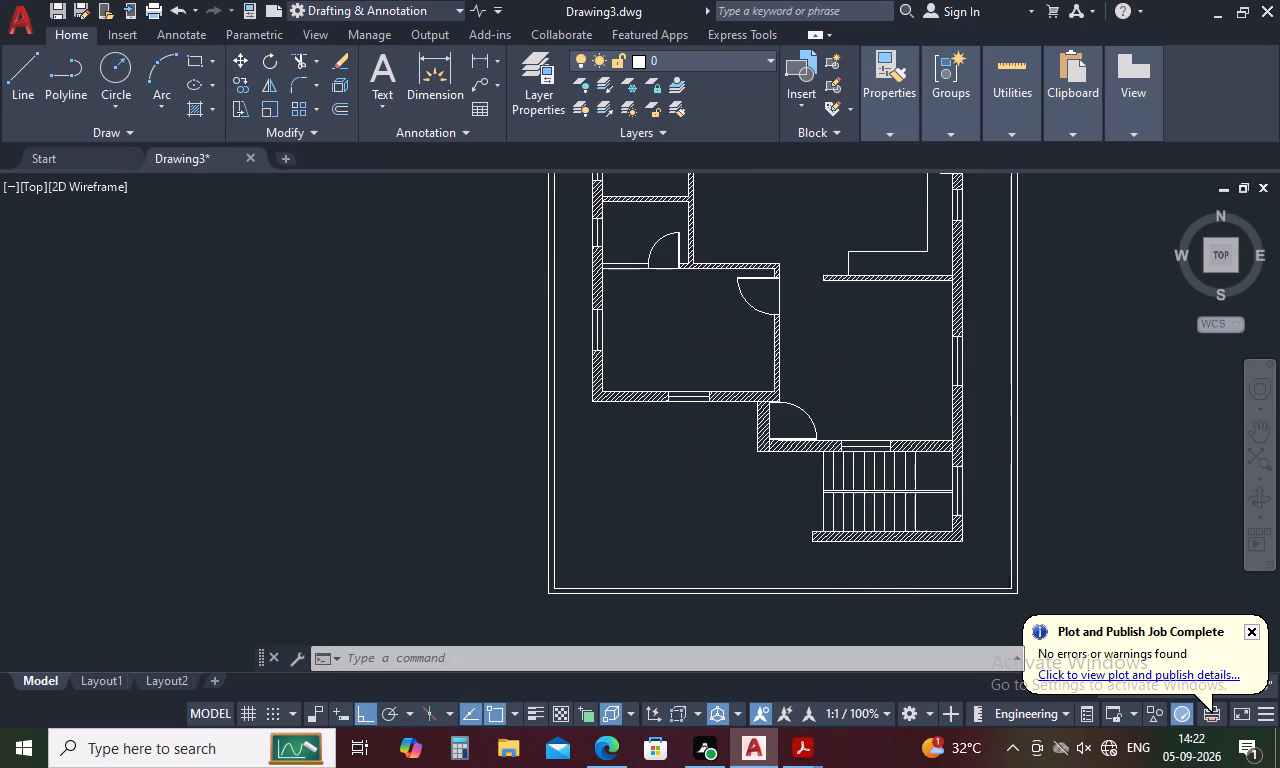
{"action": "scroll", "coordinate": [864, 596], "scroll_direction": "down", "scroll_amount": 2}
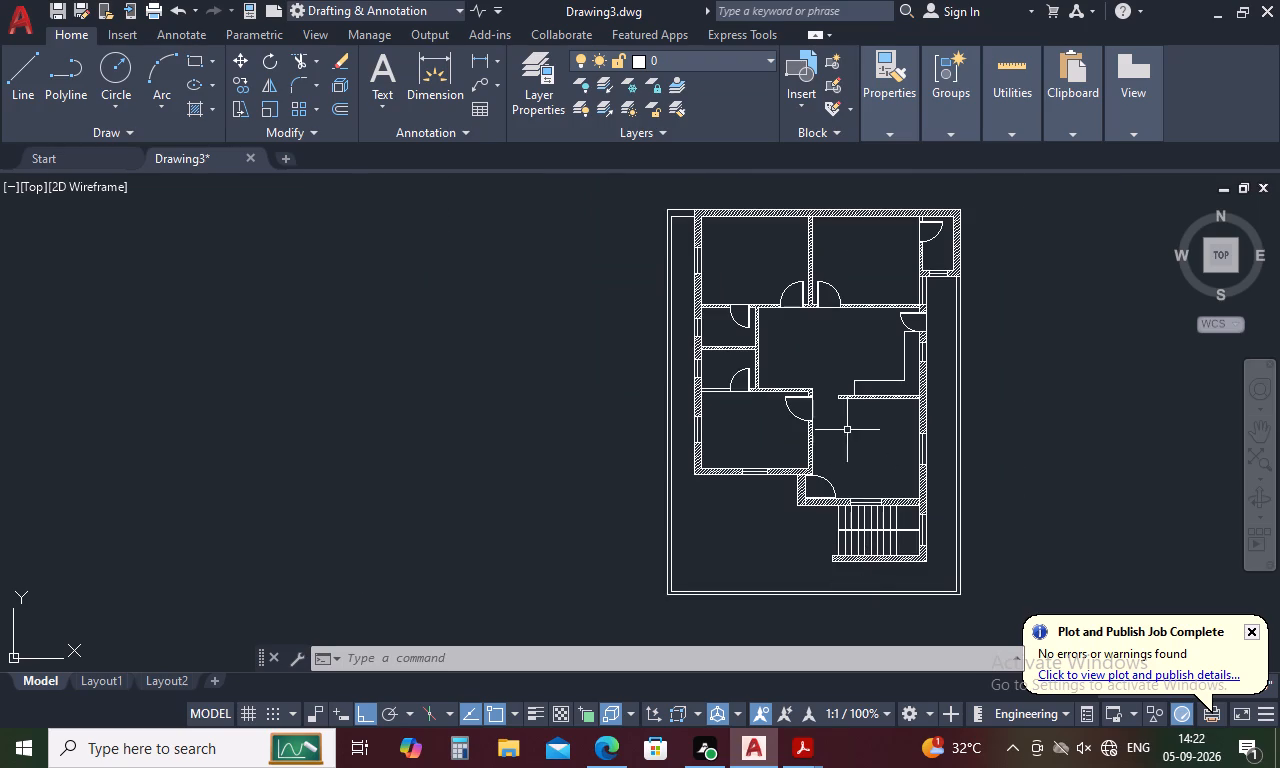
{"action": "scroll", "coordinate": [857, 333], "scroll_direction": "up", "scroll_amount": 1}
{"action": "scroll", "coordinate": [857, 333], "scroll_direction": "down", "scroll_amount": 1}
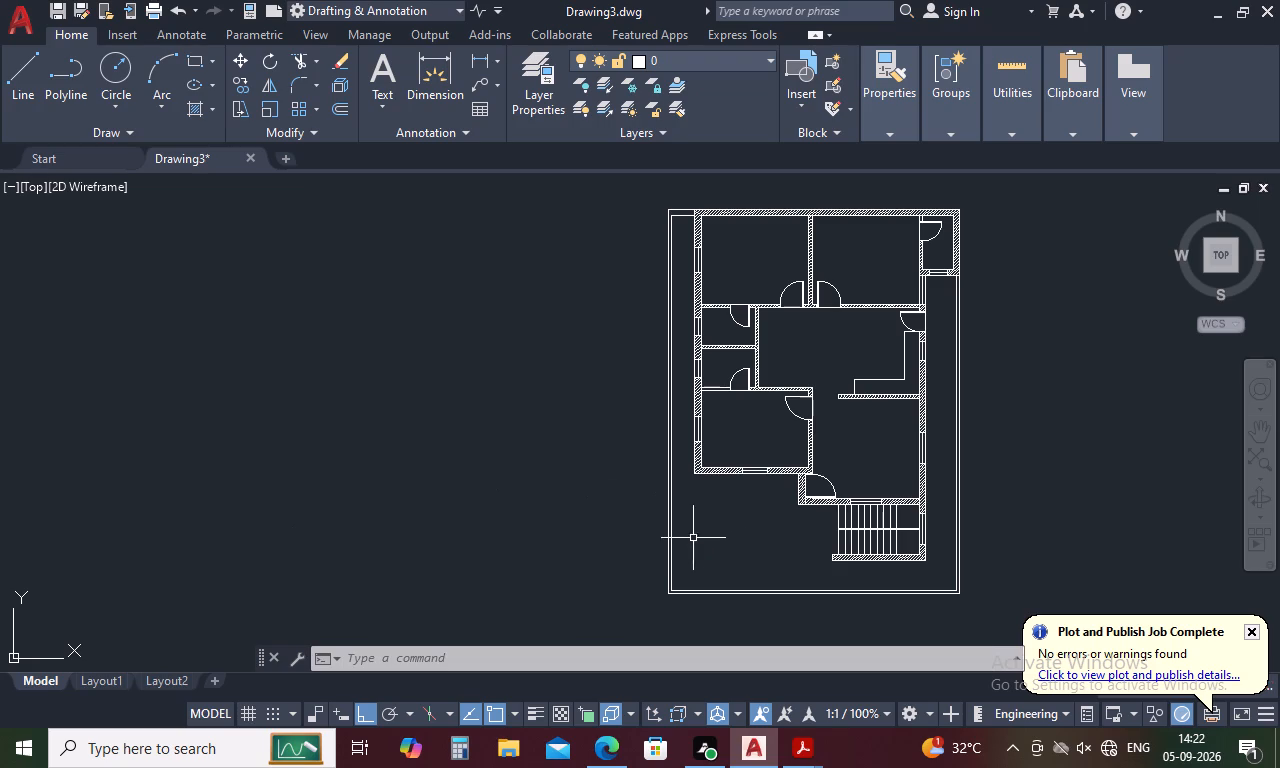
Insert the Vehicles - Metric block from the architectural tool palette into the empty space west of the floor plan.
{"action": "key", "text": "ctrl+3"}
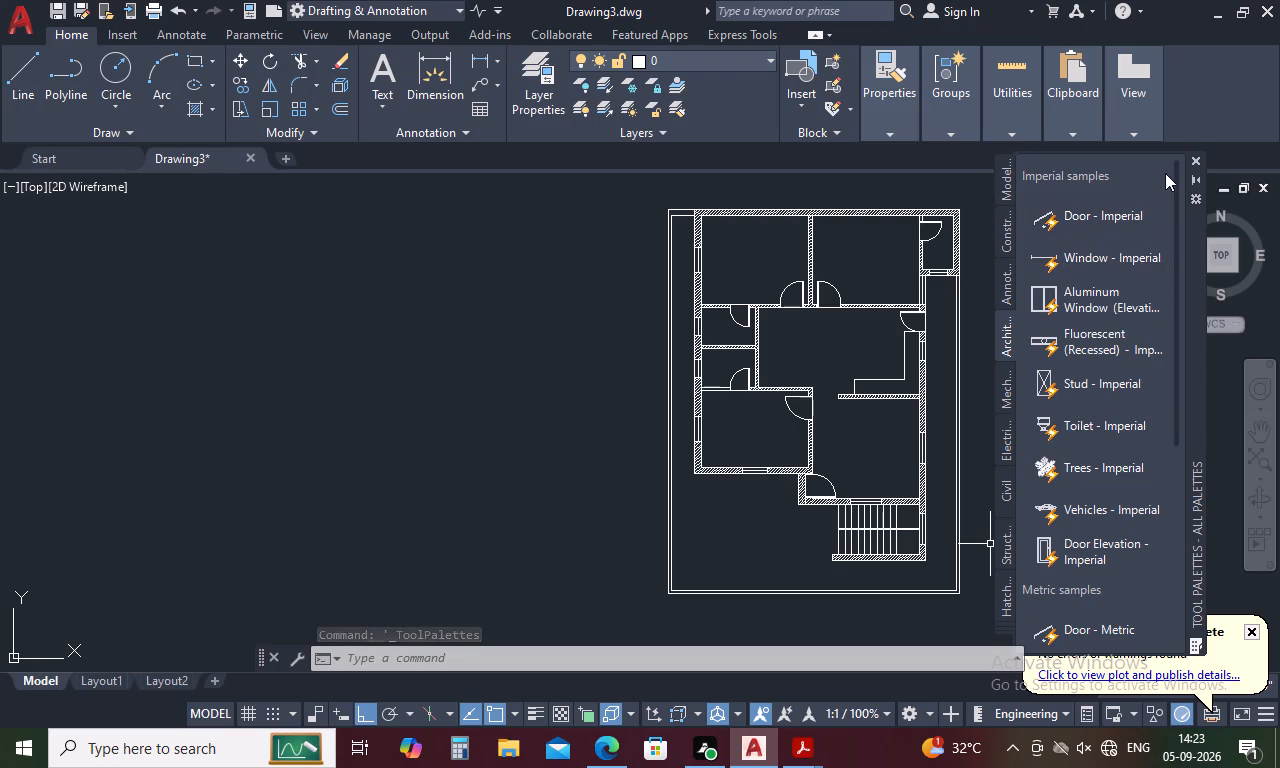
{"action": "left_click", "coordinate": [1193, 155]}
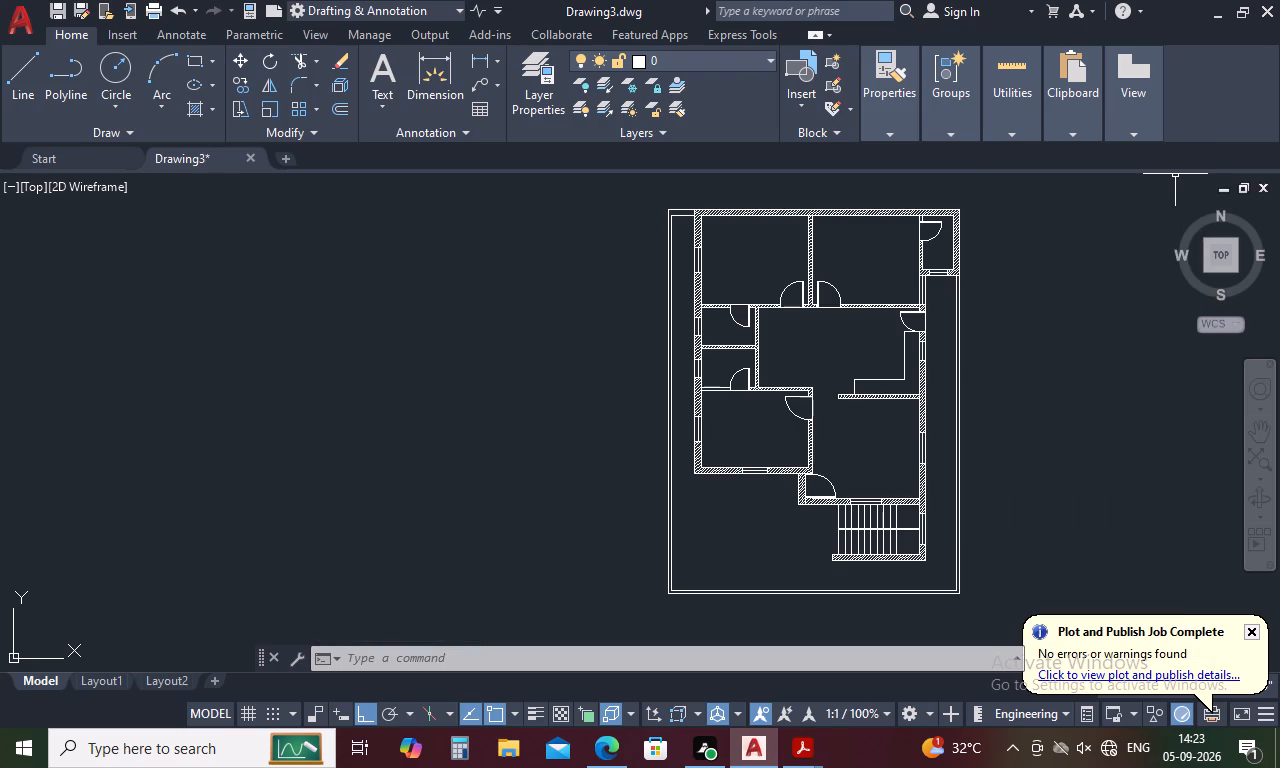
{"action": "key", "text": "ctrl+3"}
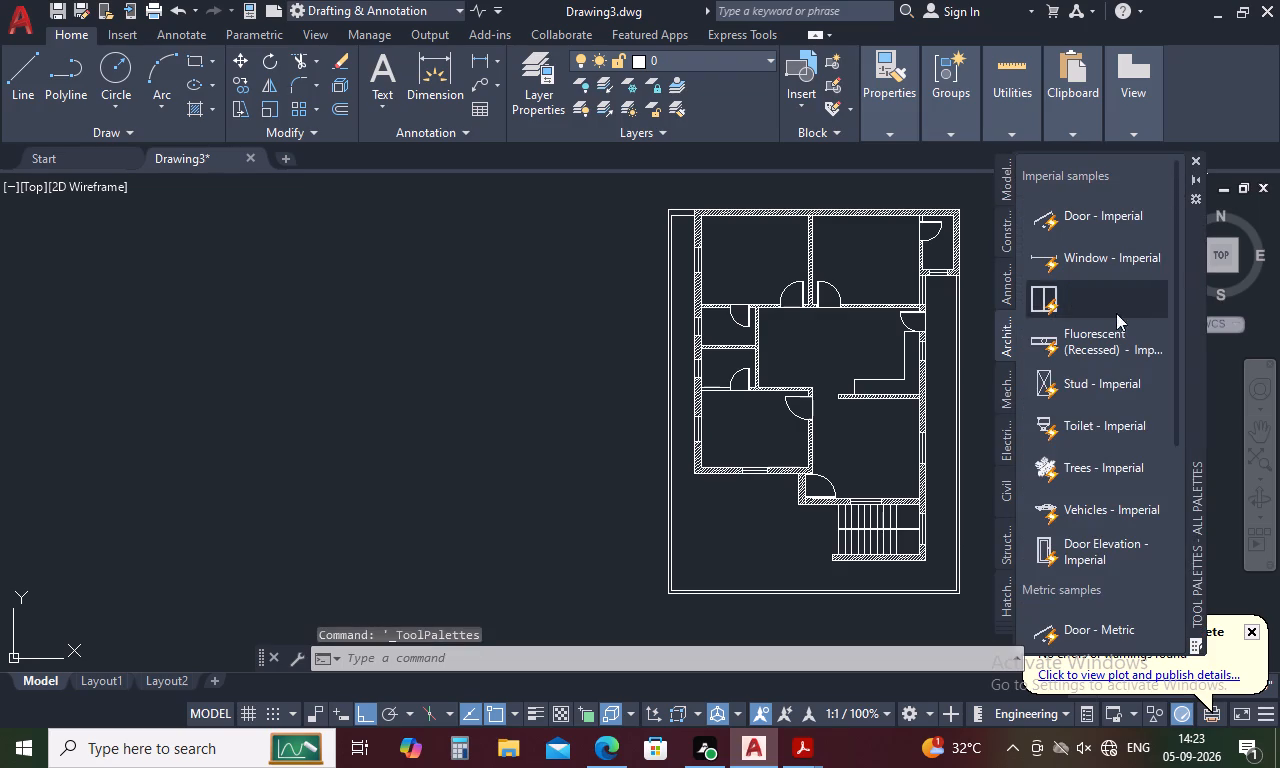
{"action": "scroll", "coordinate": [1061, 353], "scroll_direction": "down", "scroll_amount": 3}
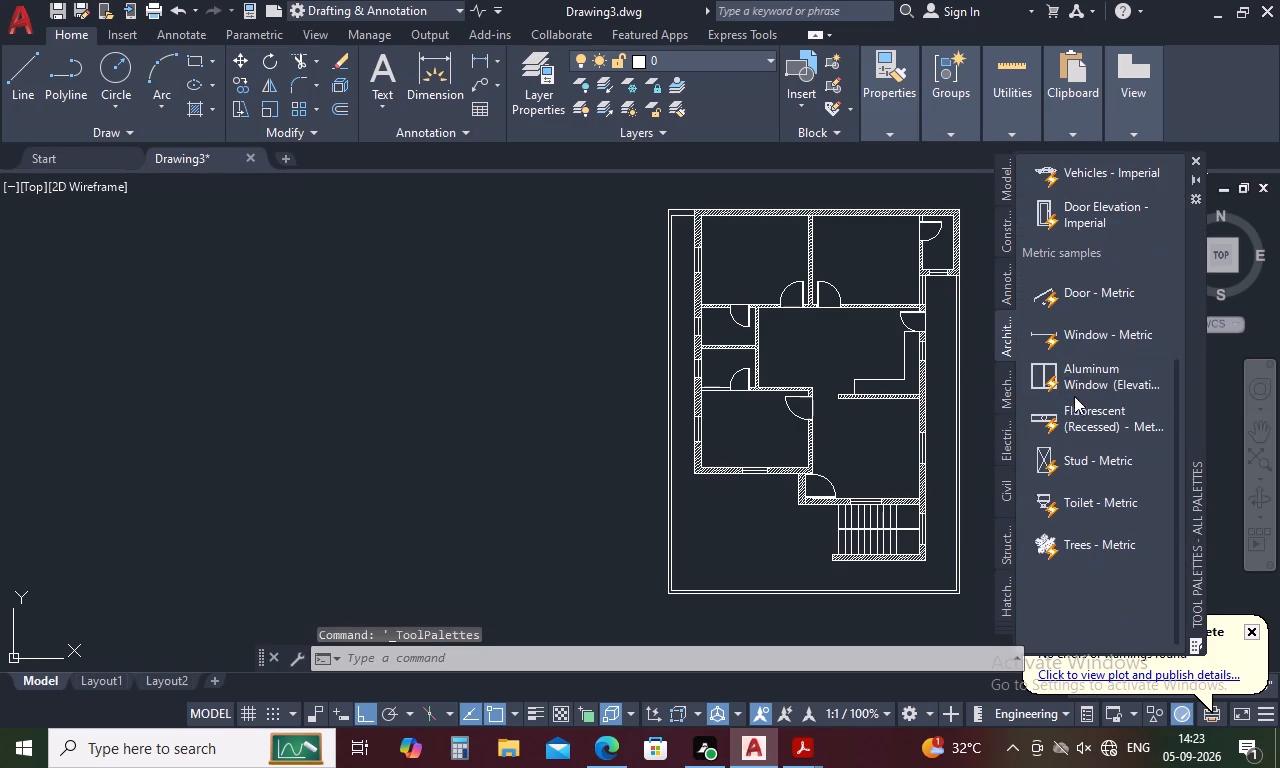
{"action": "left_click", "coordinate": [1098, 583]}
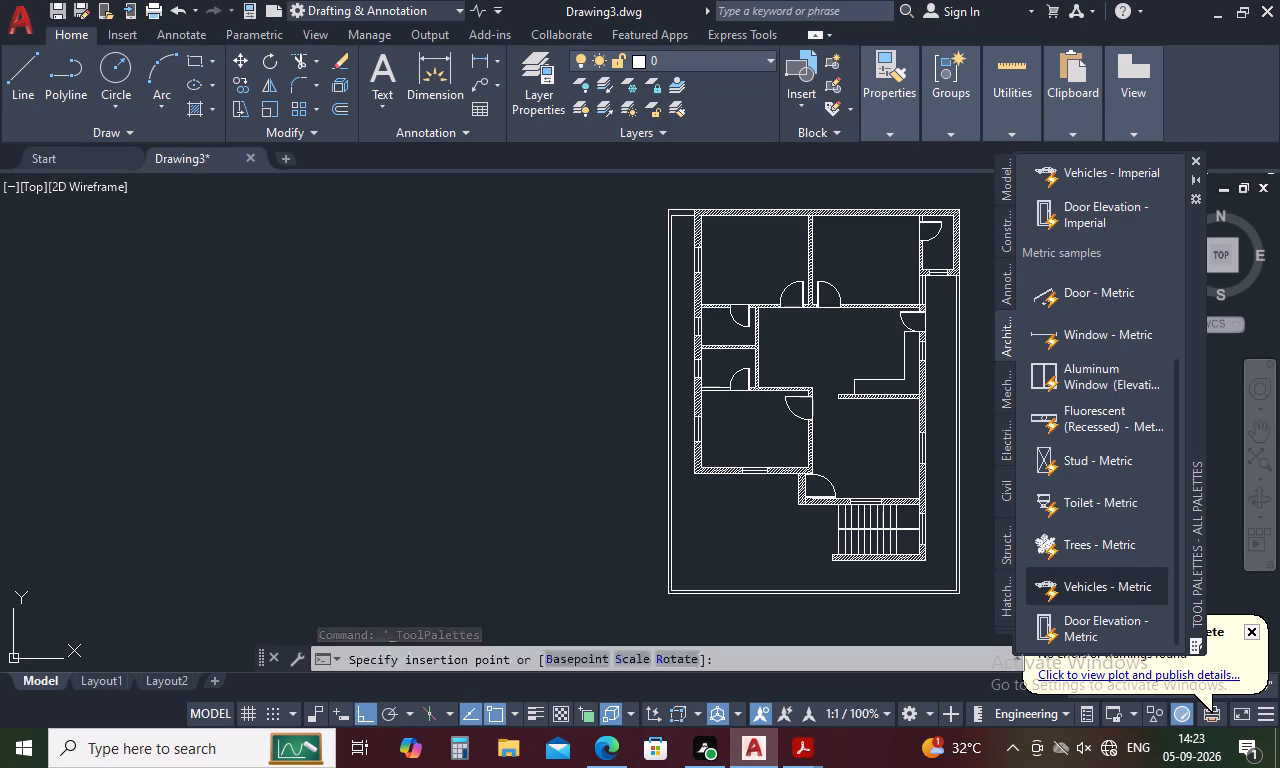
{"action": "left_click", "coordinate": [454, 449]}
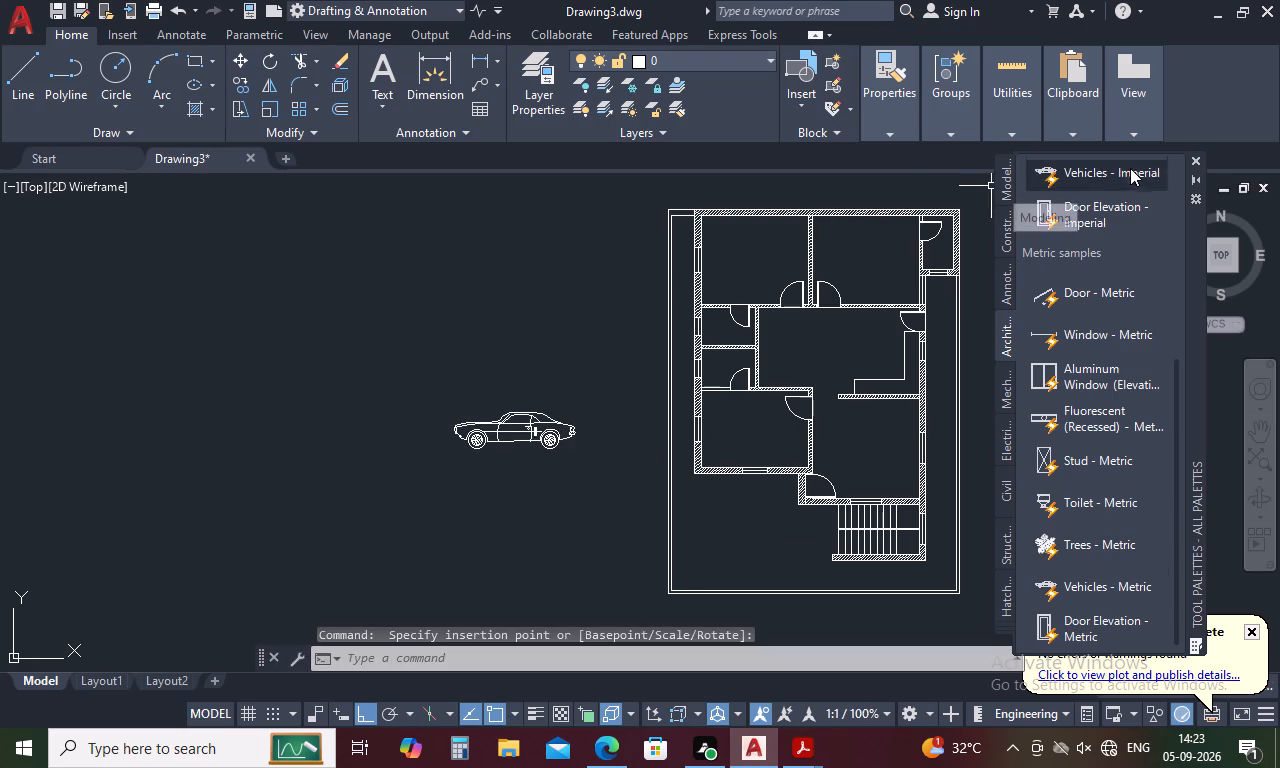
{"action": "left_click", "coordinate": [1189, 158]}
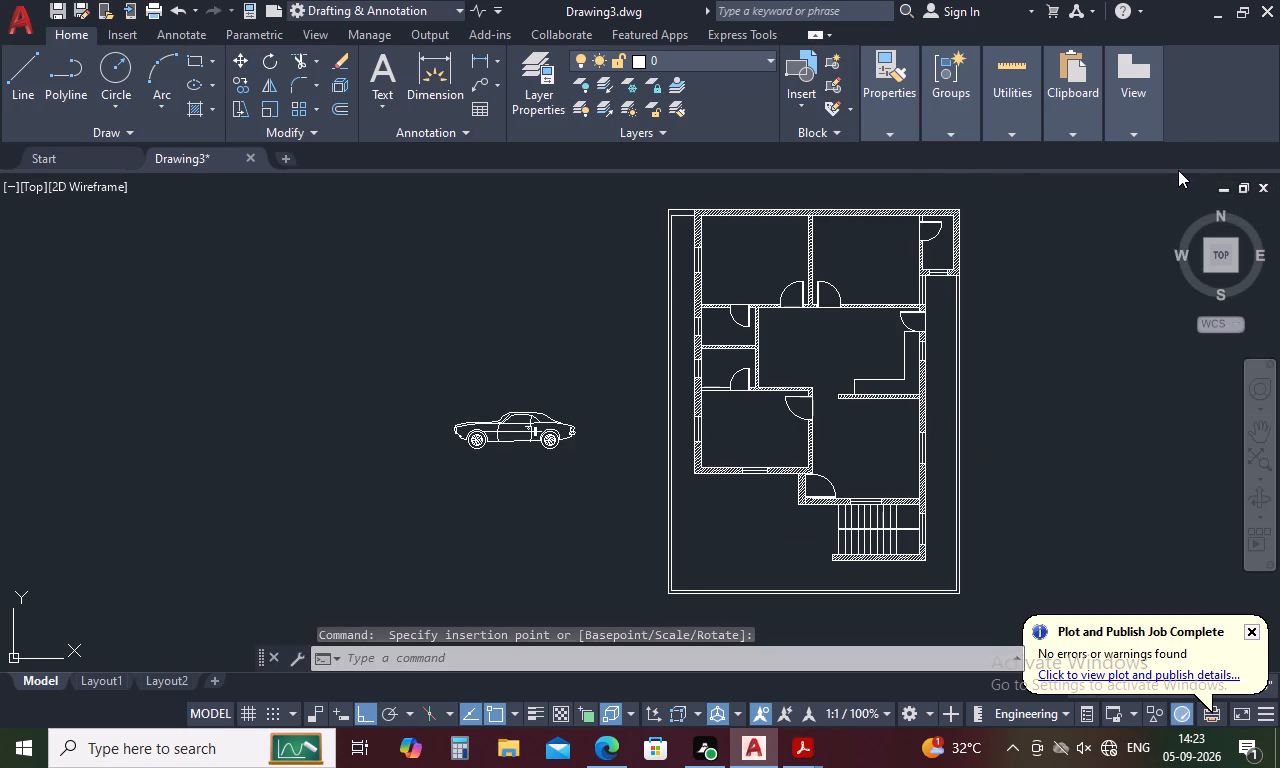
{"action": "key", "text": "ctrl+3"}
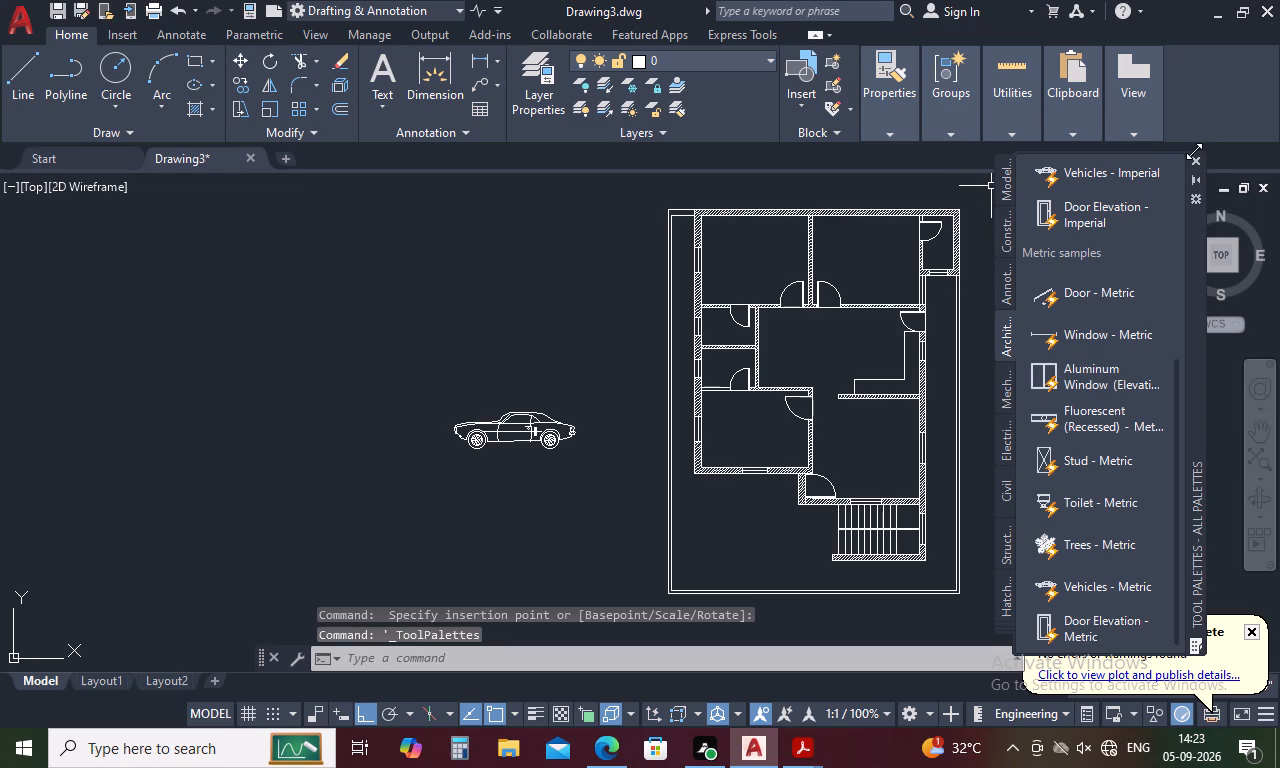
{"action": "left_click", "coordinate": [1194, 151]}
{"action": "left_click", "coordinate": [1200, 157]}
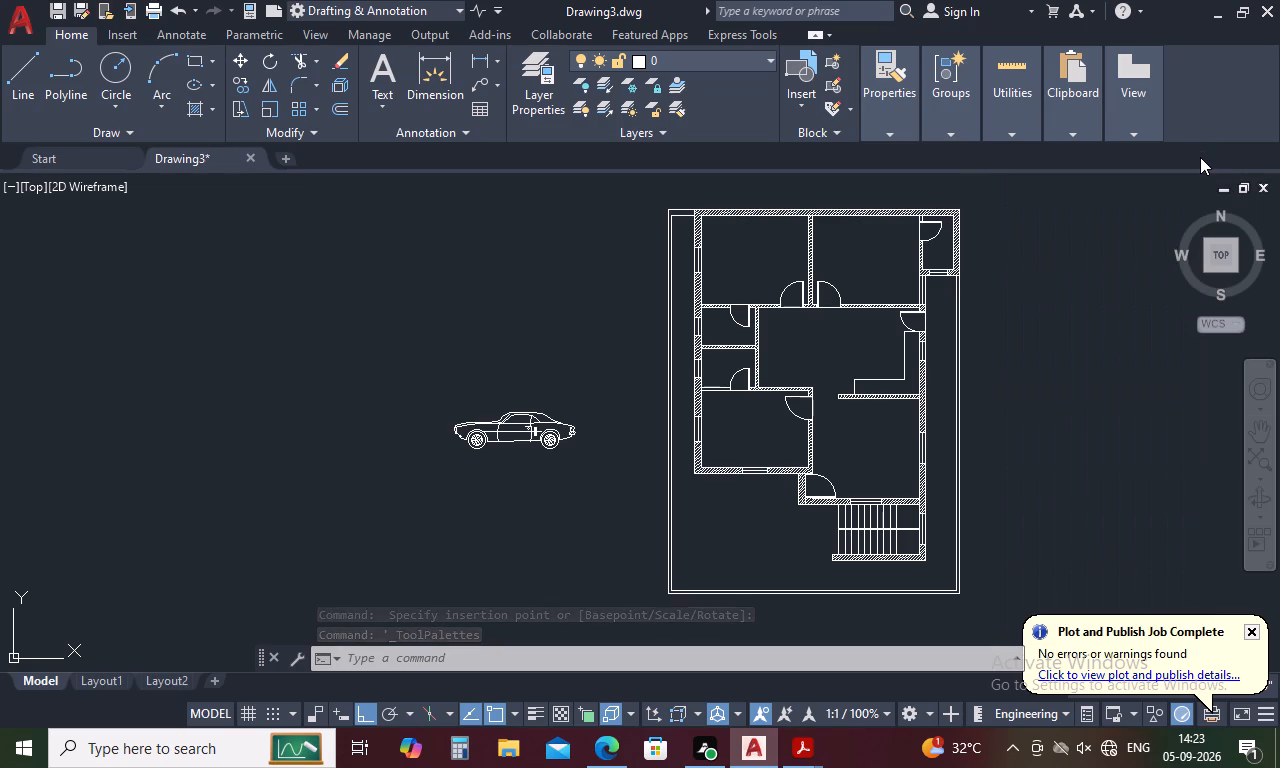
Insert the Plant - Rubber or Philodendron block from the DesignCenter's Home - Space Planner drawing into the empty space east of the floor plan.
{"action": "key", "text": "ctrl+2"}
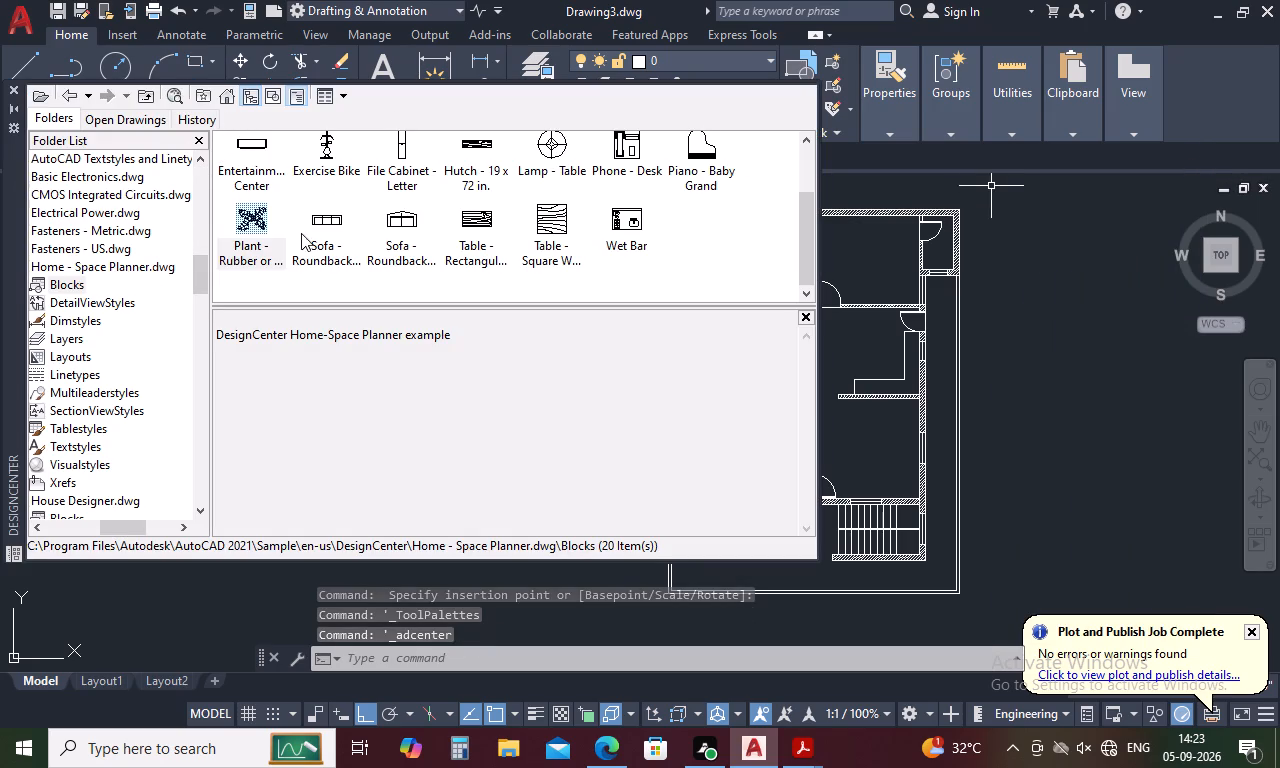
{"action": "left_click", "coordinate": [241, 220]}
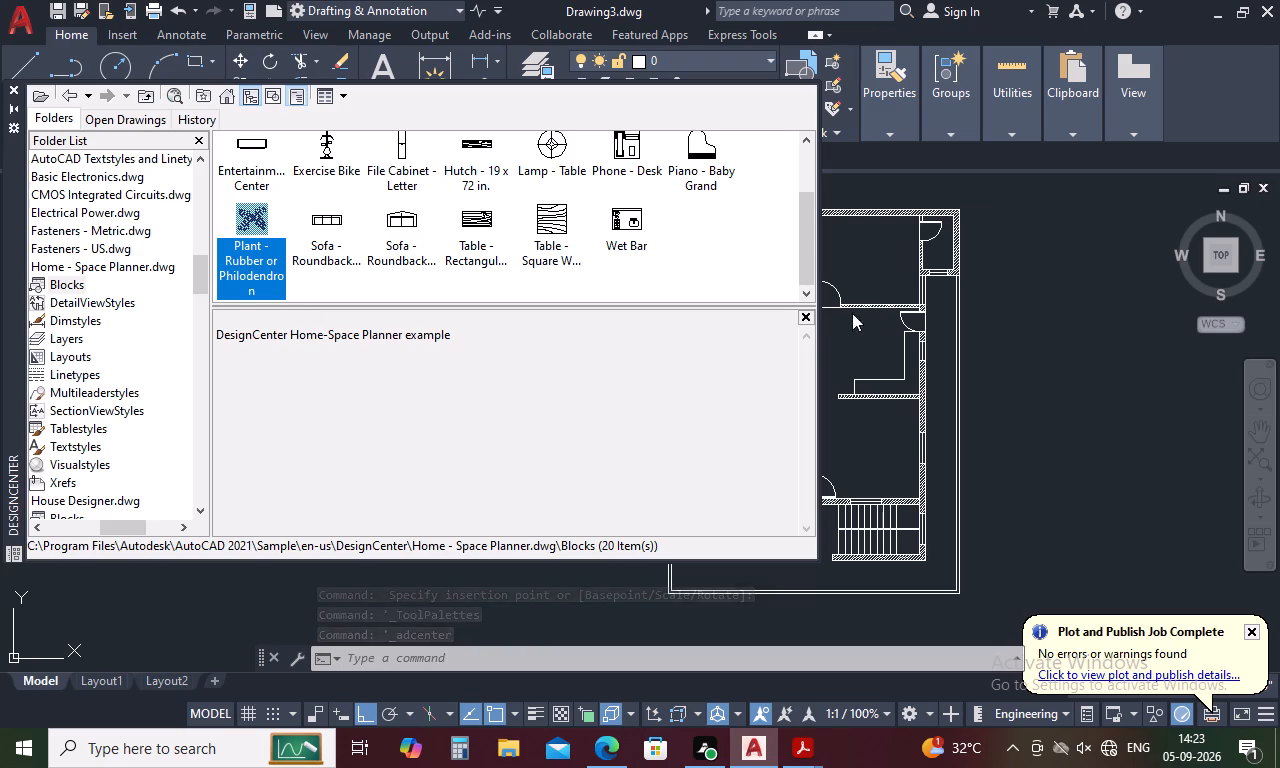
{"action": "left_click", "coordinate": [1075, 308]}
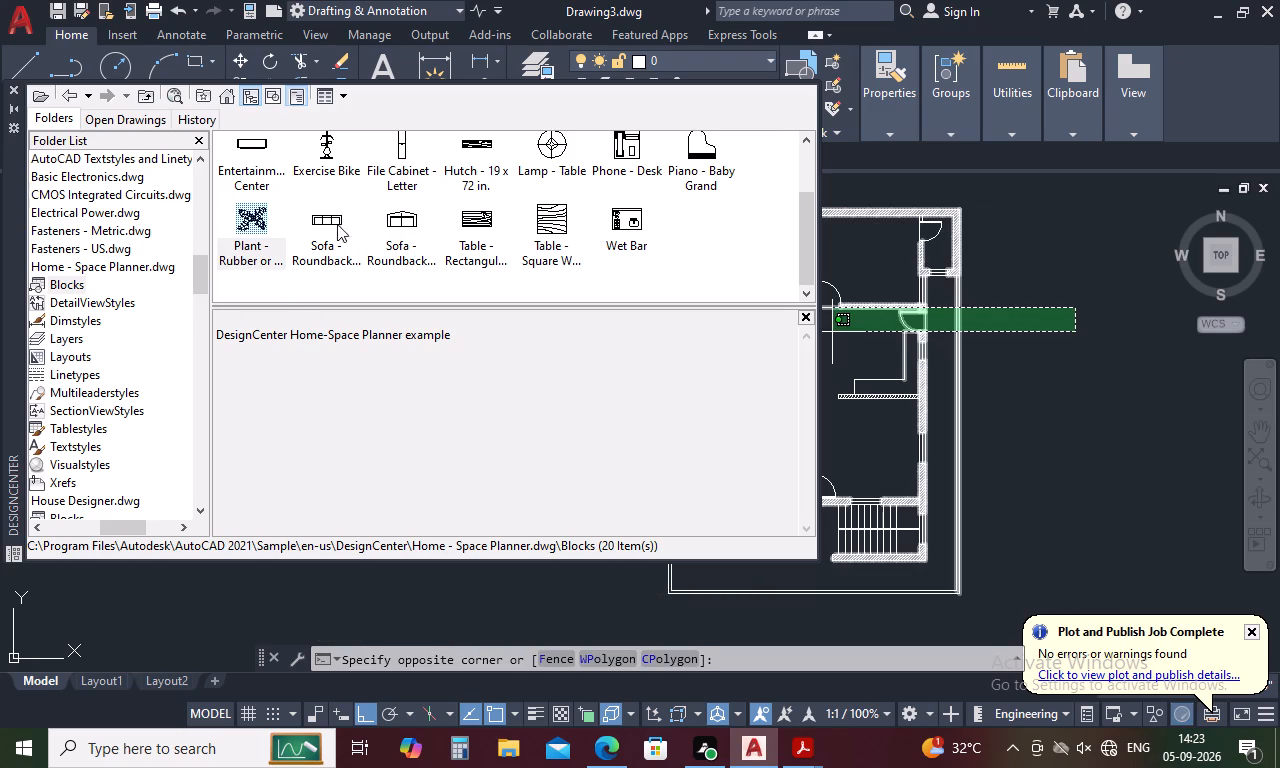
{"action": "left_click", "coordinate": [249, 224]}
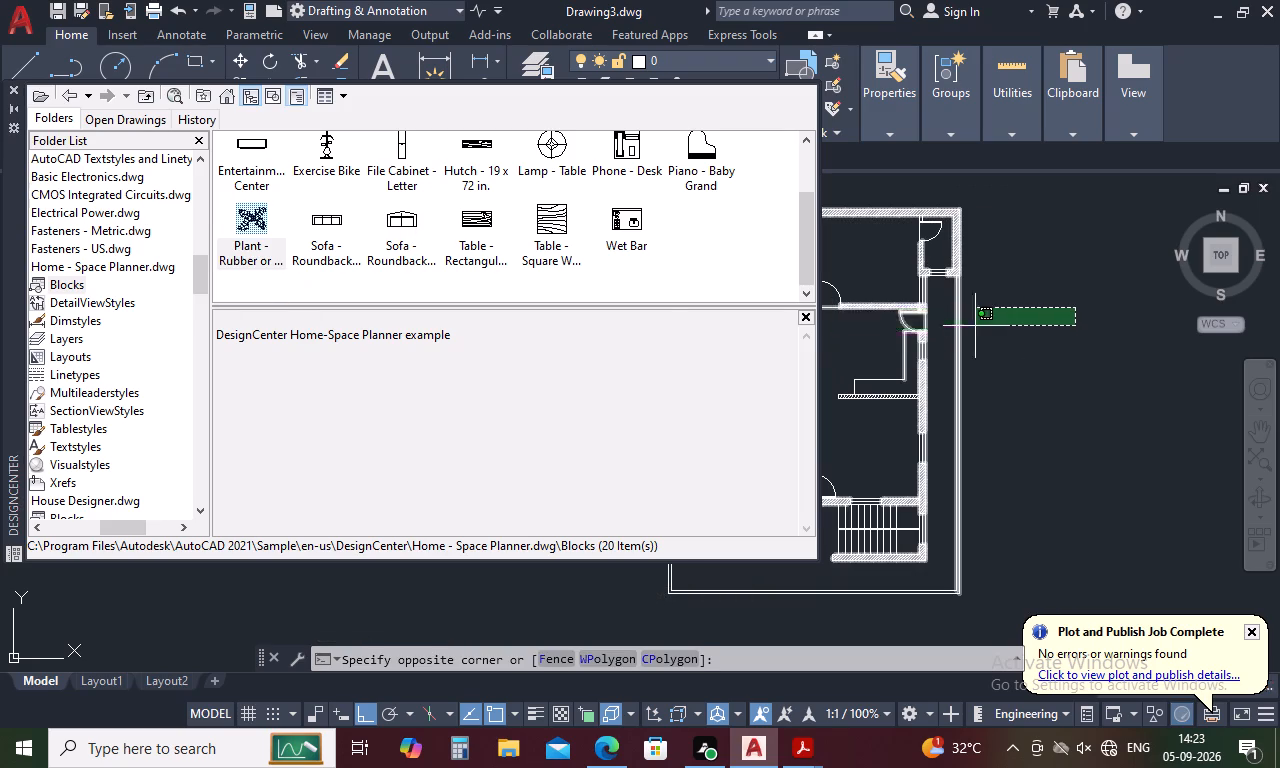
{"action": "left_click", "coordinate": [1039, 324]}
{"action": "left_click_drag", "start_coordinate": [239, 215], "coordinate": [291, 251]}
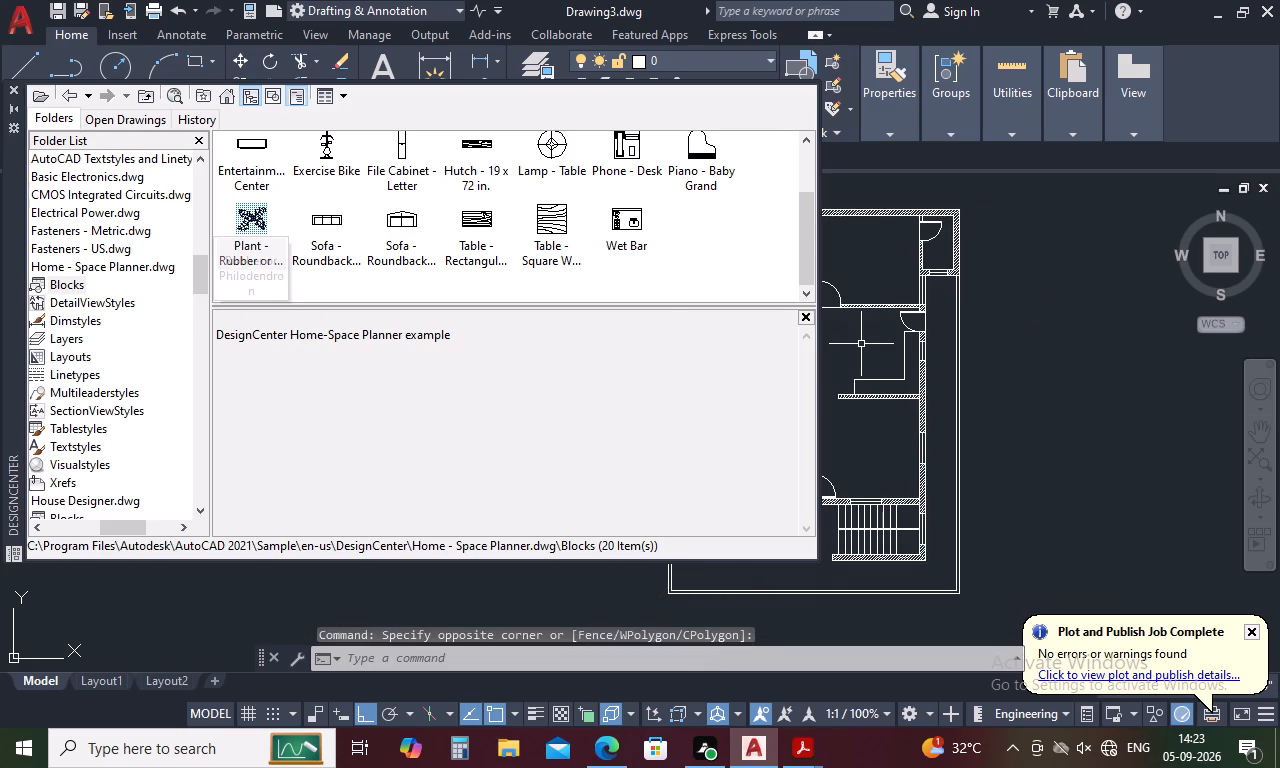
{"action": "left_click_drag", "start_coordinate": [291, 251], "coordinate": [1000, 296]}
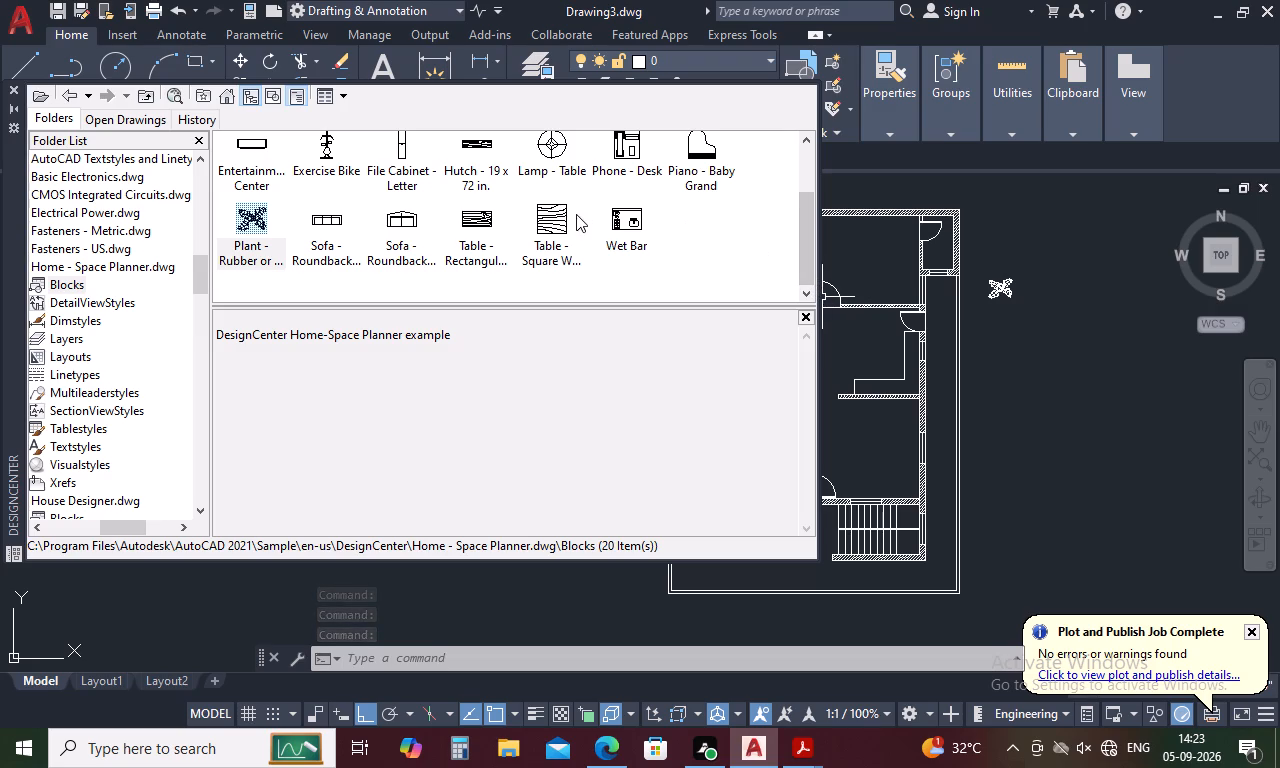
Insert the Bed - Queen, Chair - Desk and Dining Set - 36 x 72 in. blocks east of the floor plan, spaced apart below the plant.
{"action": "scroll", "coordinate": [563, 224], "scroll_direction": "up", "scroll_amount": 3}
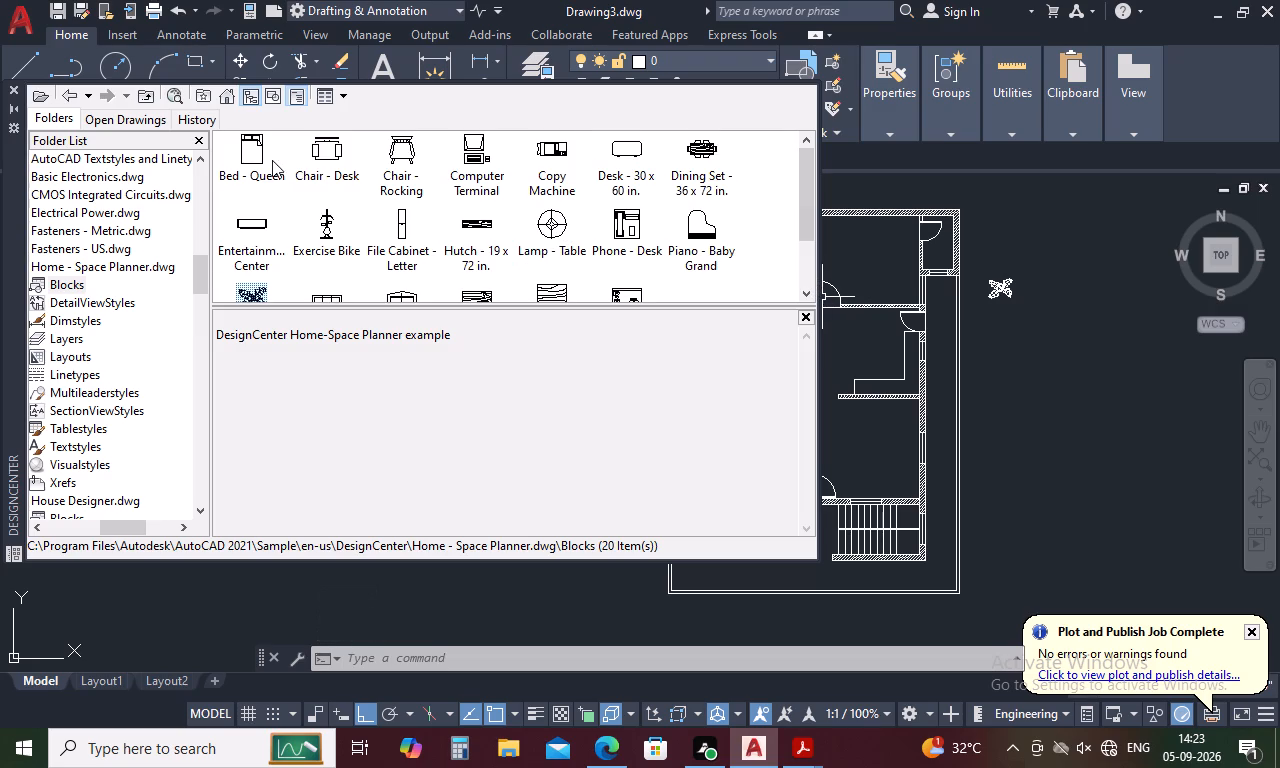
{"action": "left_click_drag", "start_coordinate": [248, 144], "coordinate": [1065, 314]}
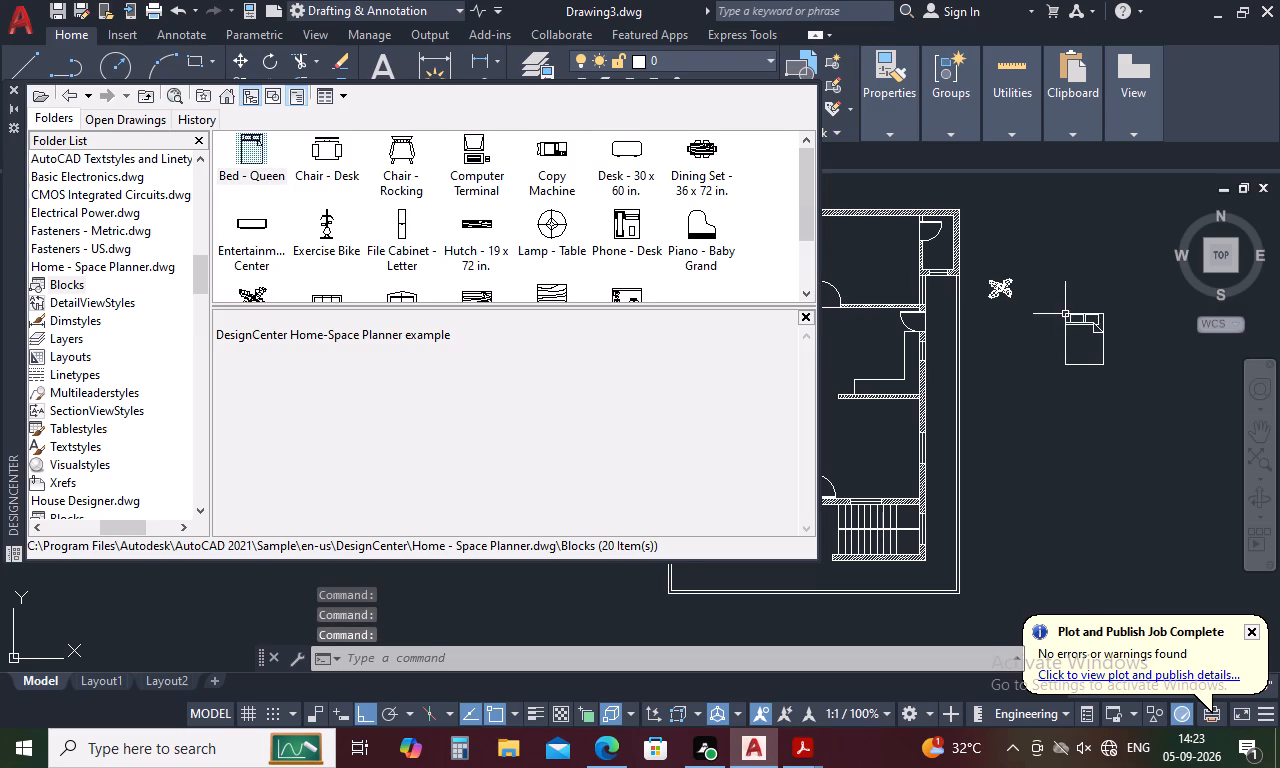
{"action": "left_click_drag", "start_coordinate": [315, 148], "coordinate": [1086, 415]}
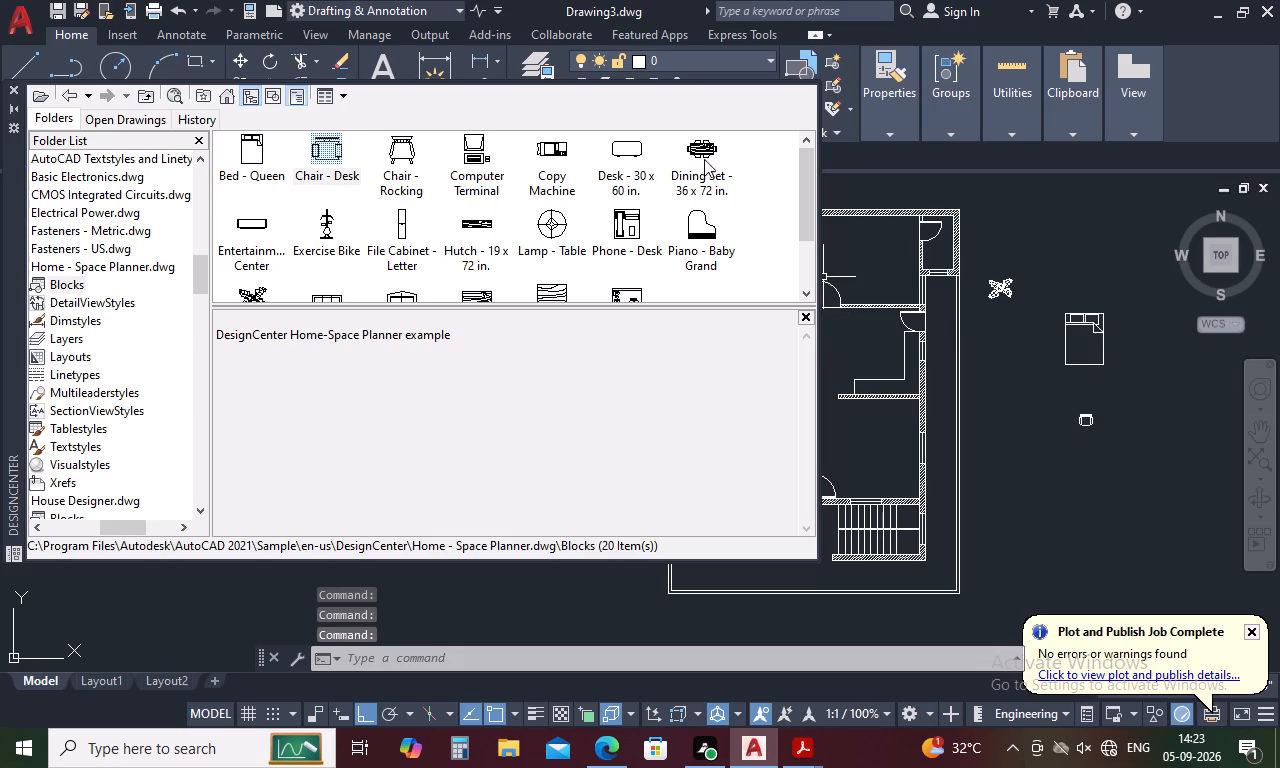
{"action": "left_click_drag", "start_coordinate": [685, 135], "coordinate": [1118, 484]}
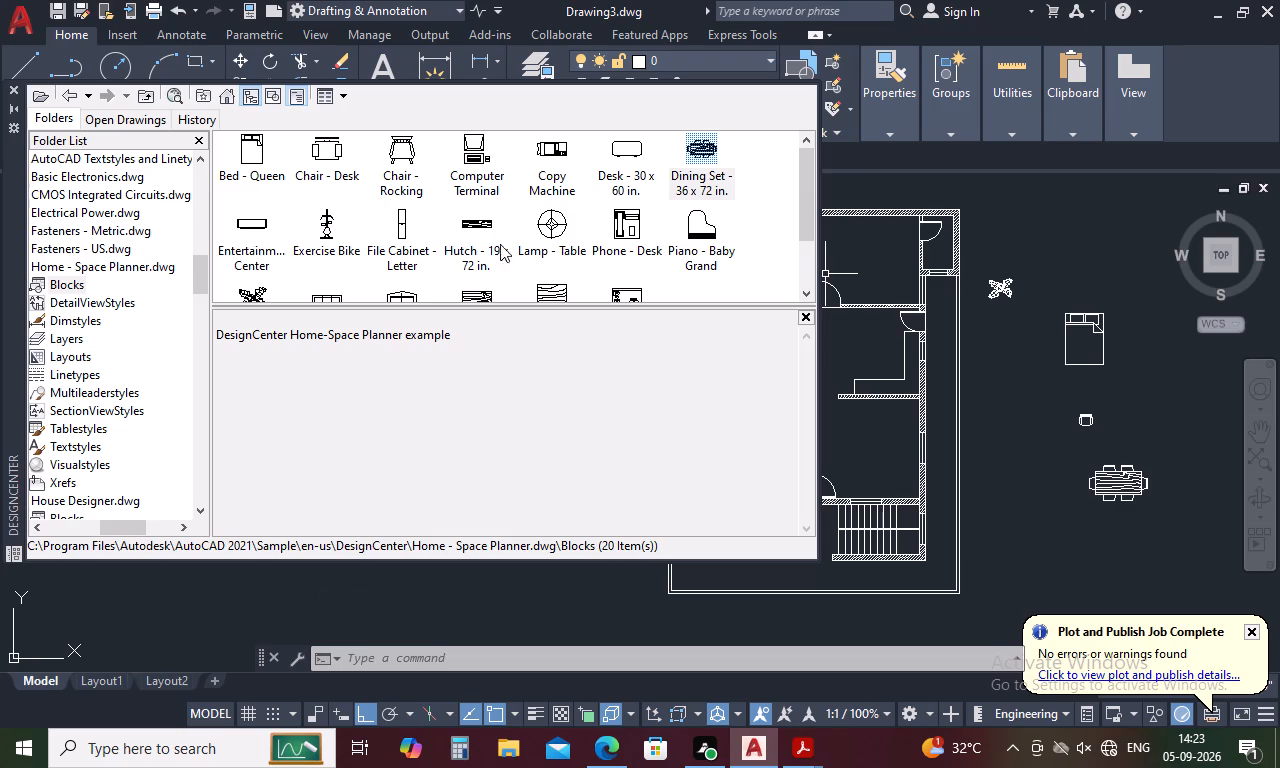
Insert the square wood table block east of the desk chair and the Sofa - Roundback 7 ft. block beside the dining set.
{"action": "scroll", "coordinate": [713, 199], "scroll_direction": "down", "scroll_amount": 1}
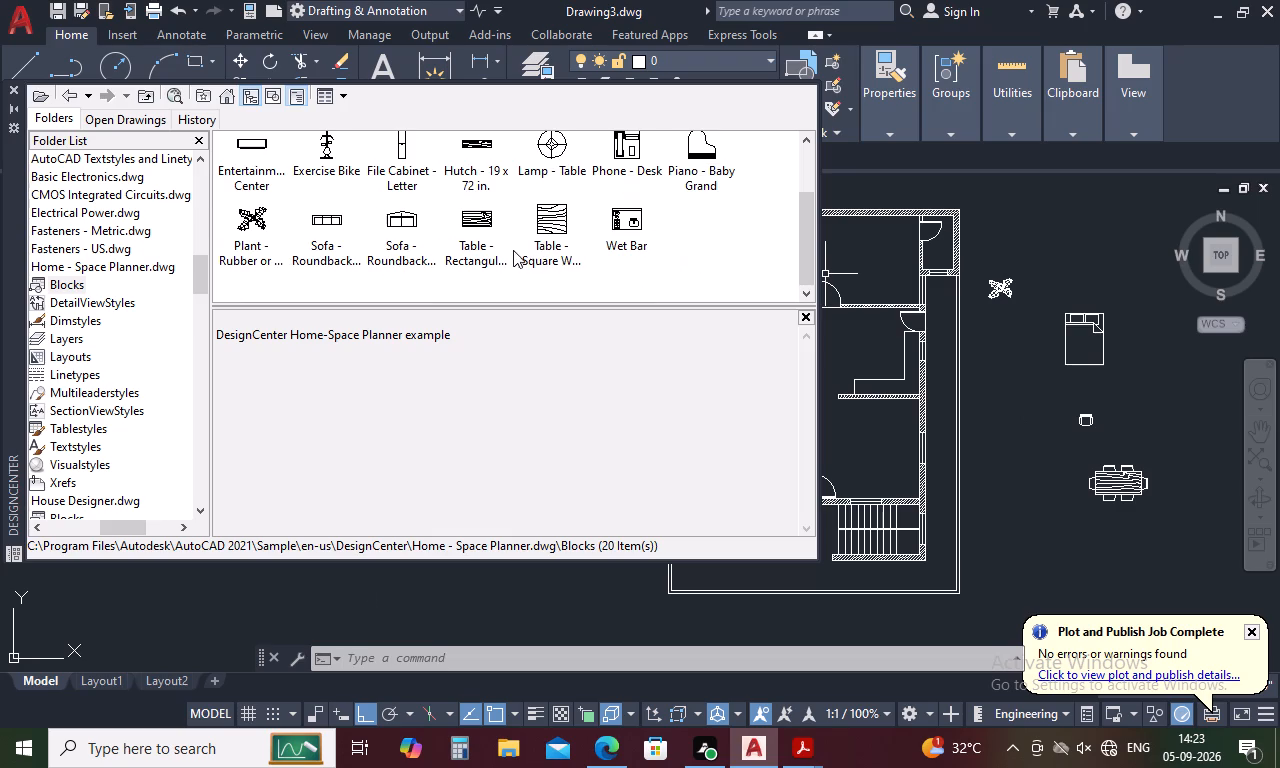
{"action": "left_click_drag", "start_coordinate": [550, 220], "coordinate": [1103, 383]}
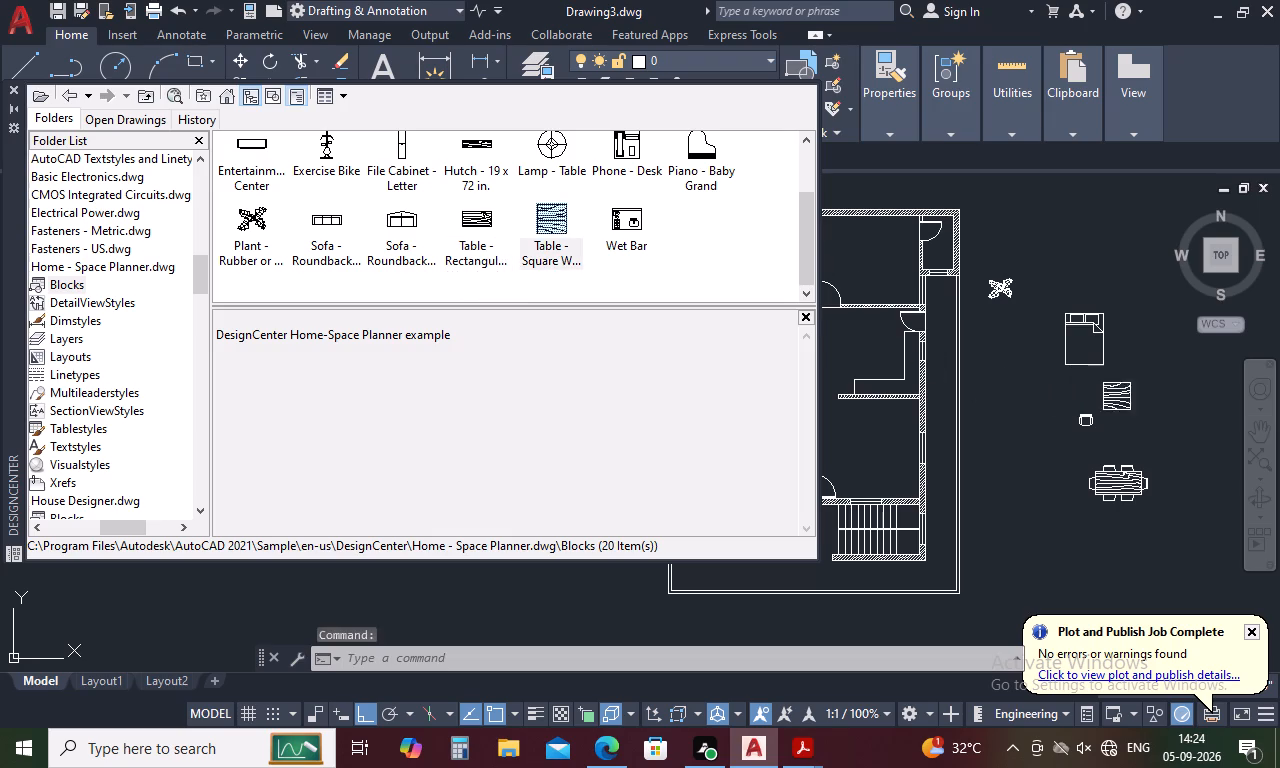
{"action": "left_click_drag", "start_coordinate": [1103, 383], "coordinate": [1137, 385]}
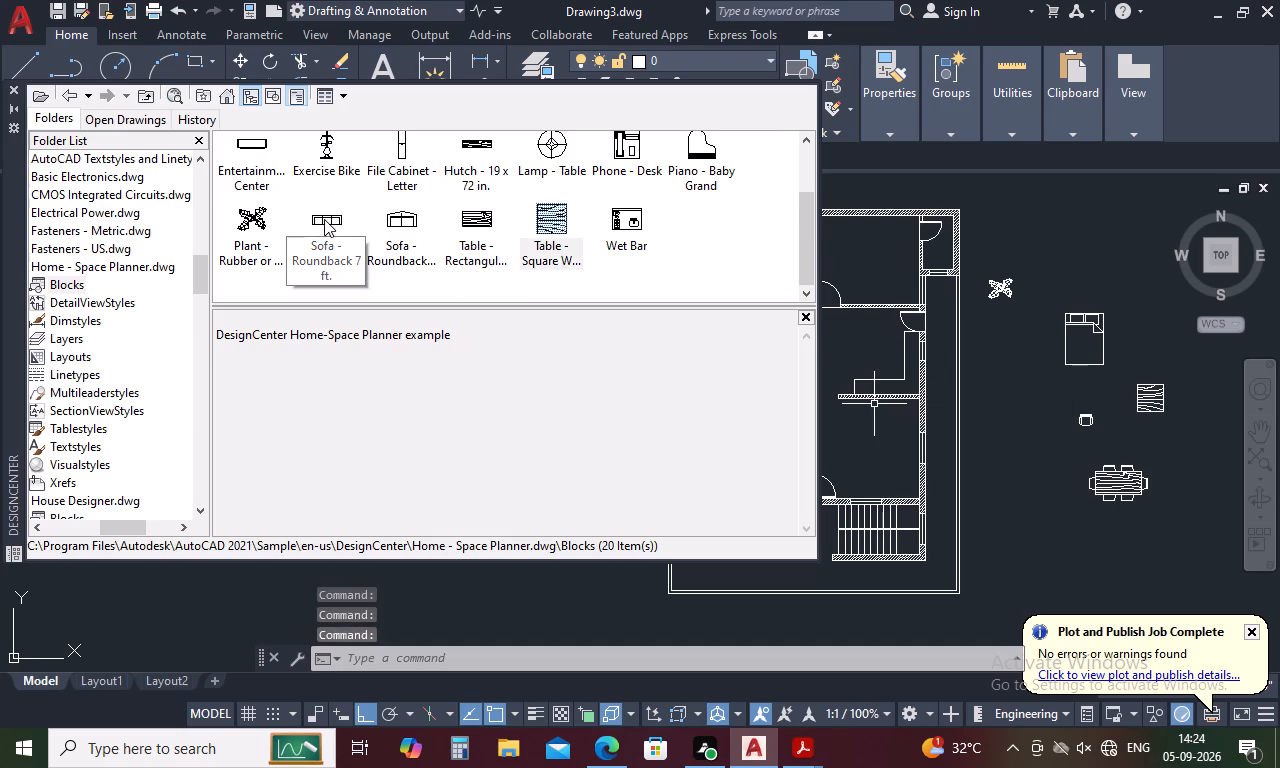
{"action": "left_click_drag", "start_coordinate": [324, 218], "coordinate": [1061, 497]}
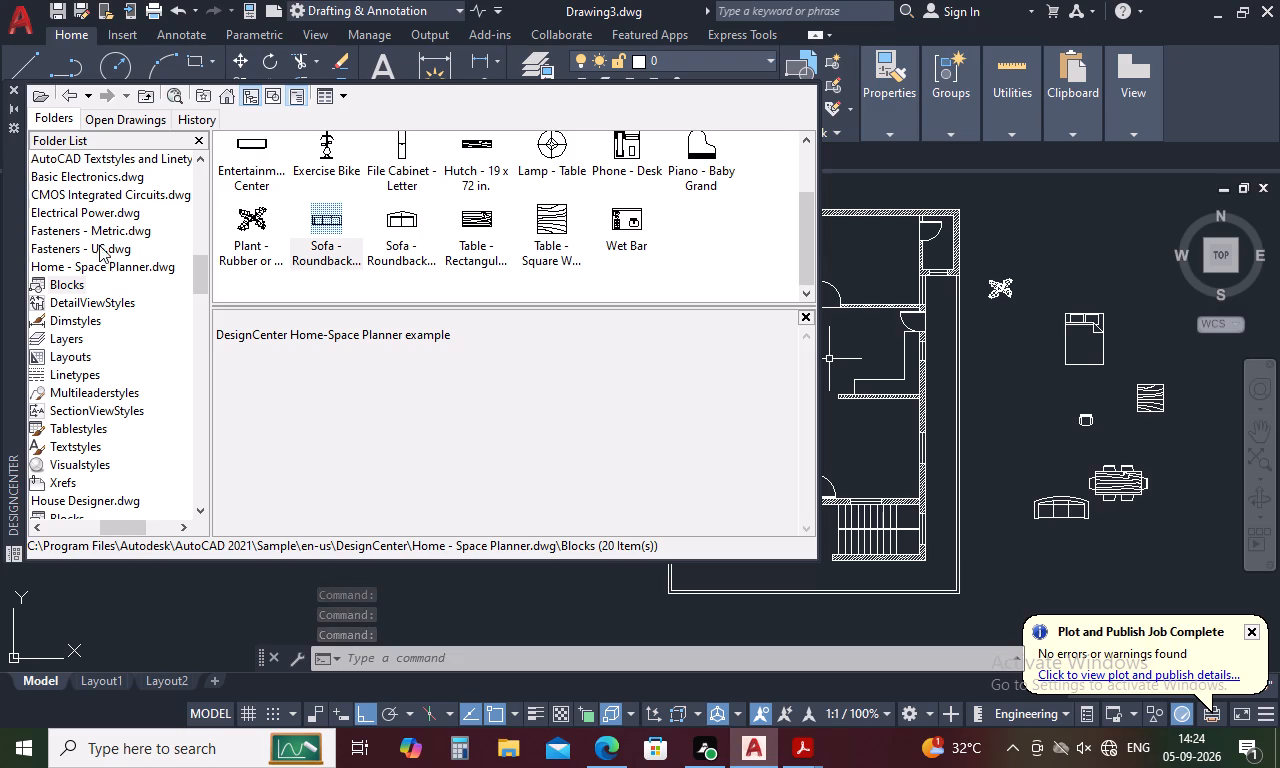
Insert the Toilet - top block from the House Designer drawing's blocks, placing it above the queen bed.
{"action": "scroll", "coordinate": [101, 186], "scroll_direction": "up", "scroll_amount": 1}
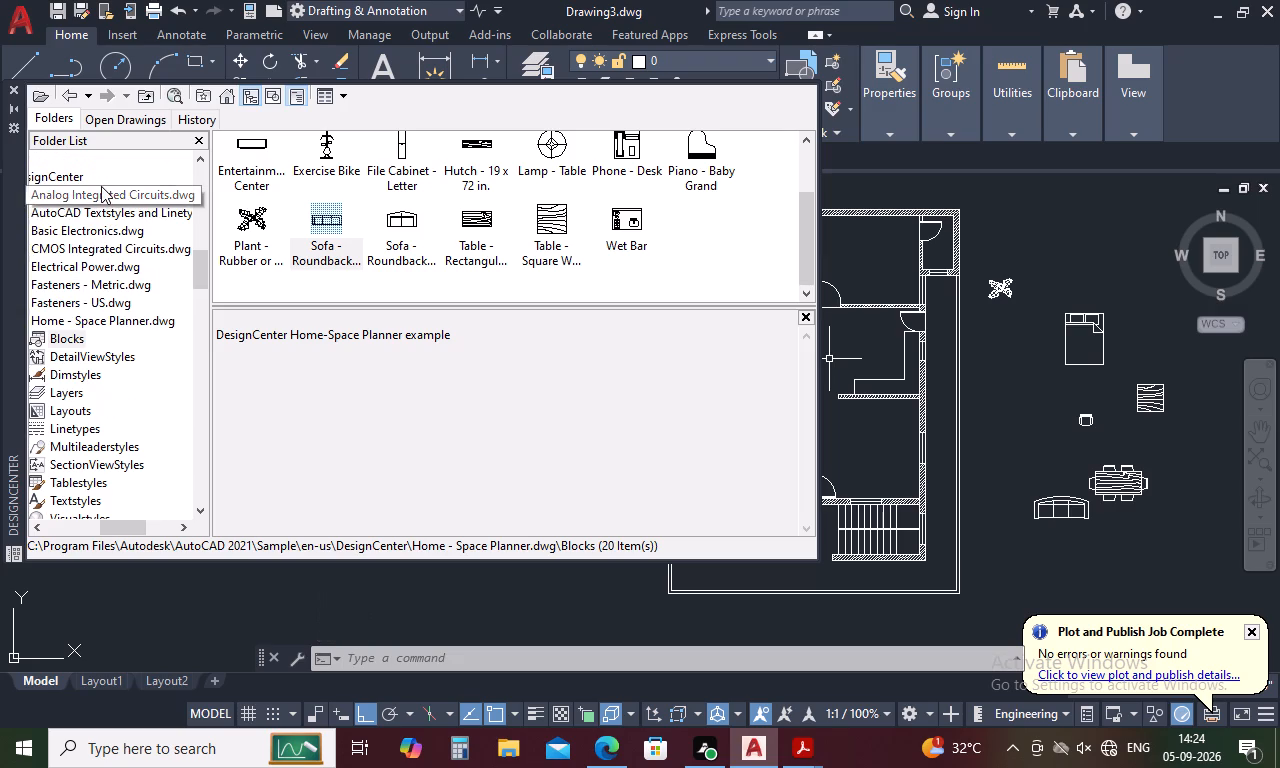
{"action": "scroll", "coordinate": [138, 249], "scroll_direction": "down", "scroll_amount": 1}
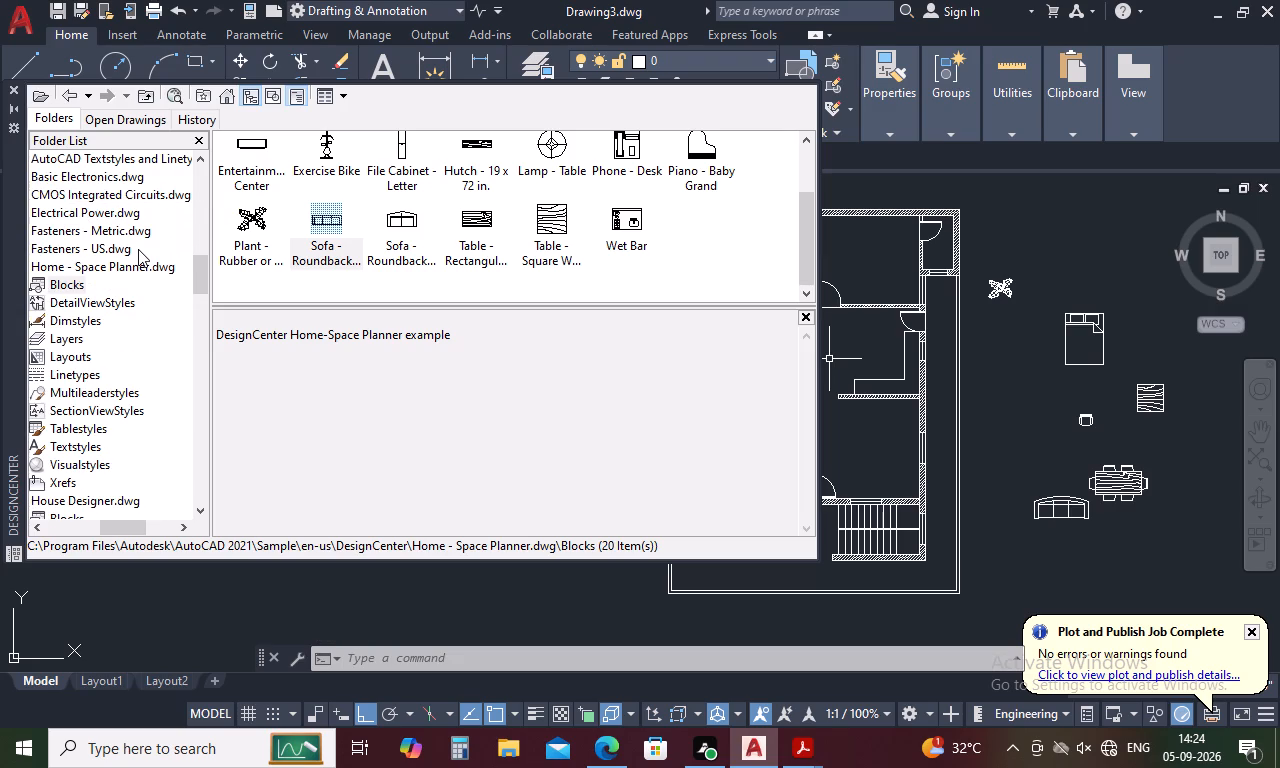
{"action": "scroll", "coordinate": [138, 249], "scroll_direction": "down", "scroll_amount": 3}
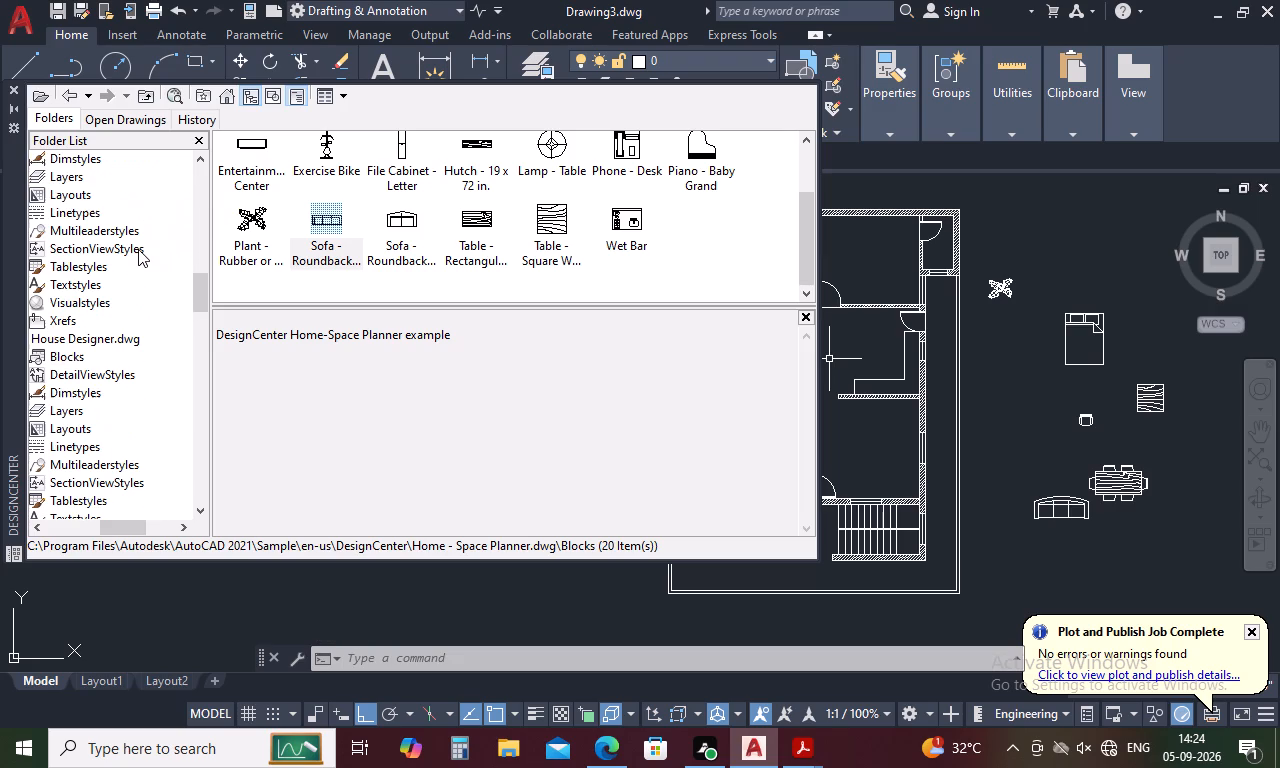
{"action": "left_click", "coordinate": [101, 357]}
{"action": "left_click", "coordinate": [73, 357]}
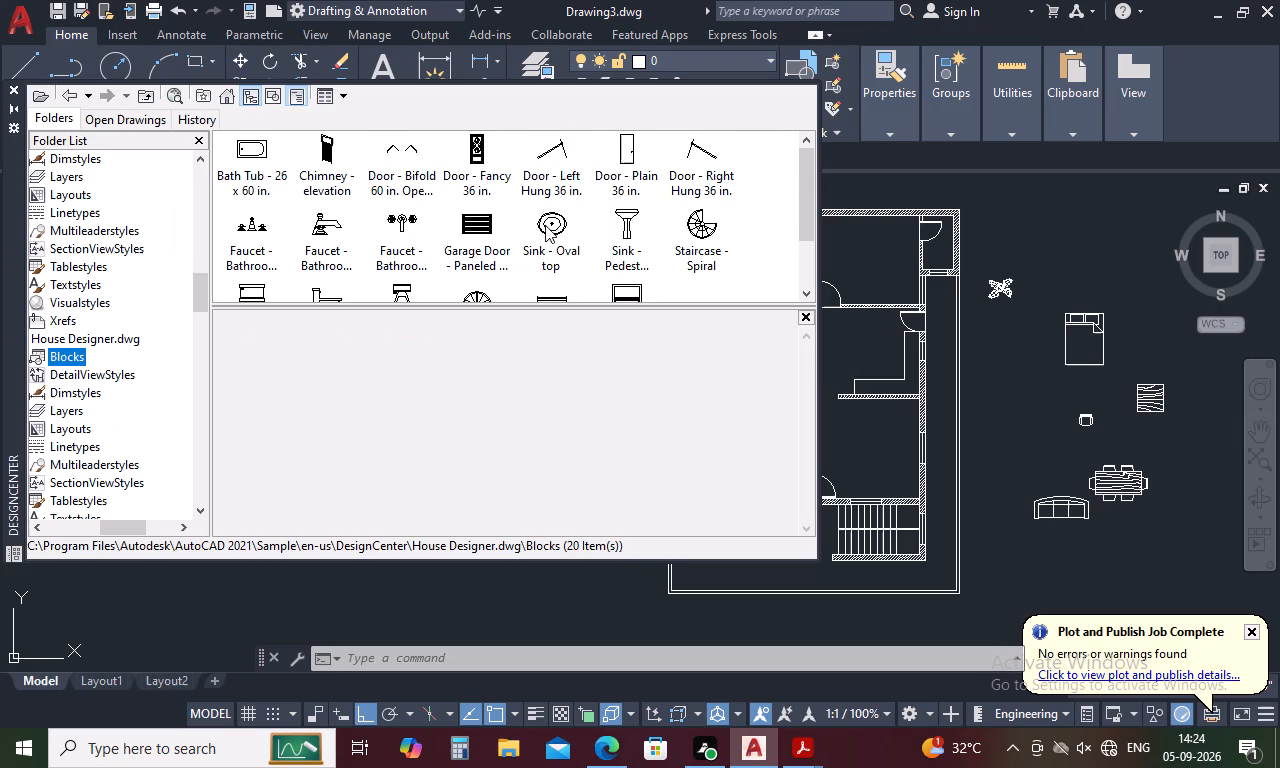
{"action": "scroll", "coordinate": [545, 225], "scroll_direction": "down", "scroll_amount": 1}
{"action": "left_click_drag", "start_coordinate": [397, 221], "coordinate": [804, 271]}
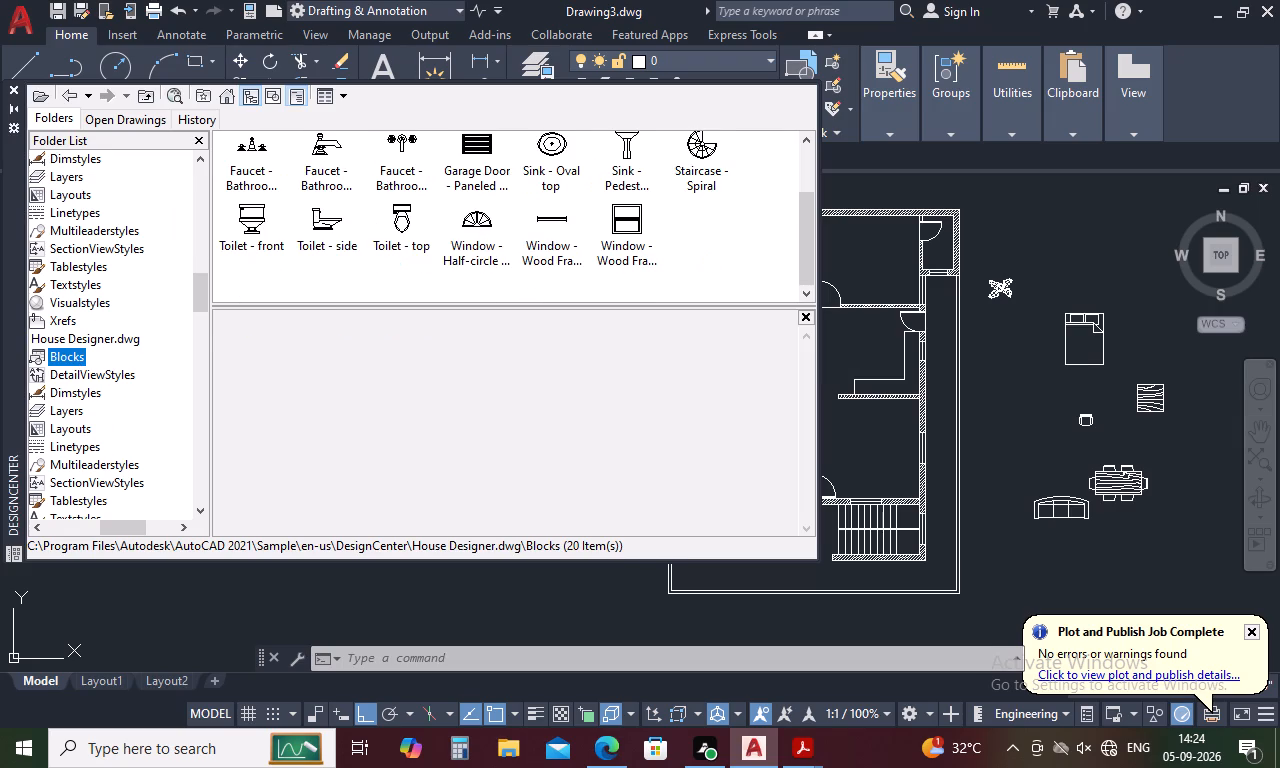
{"action": "left_click_drag", "start_coordinate": [804, 271], "coordinate": [1083, 256]}
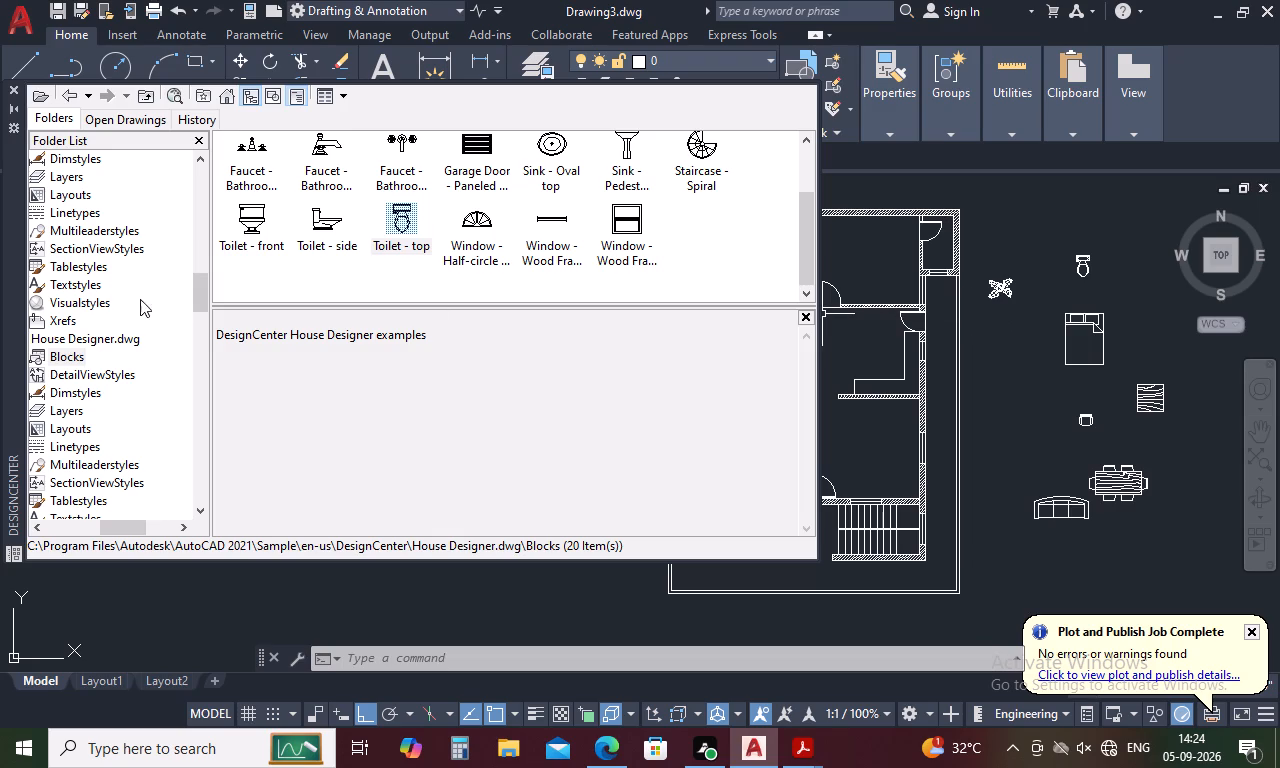
Insert the Range-Oven - 30 in top and Sink-double - 36 in top blocks from Kitchens.dwg near the toilet, and close the DesignCenter.
{"action": "left_click", "coordinate": [109, 336]}
{"action": "left_click", "coordinate": [89, 356]}
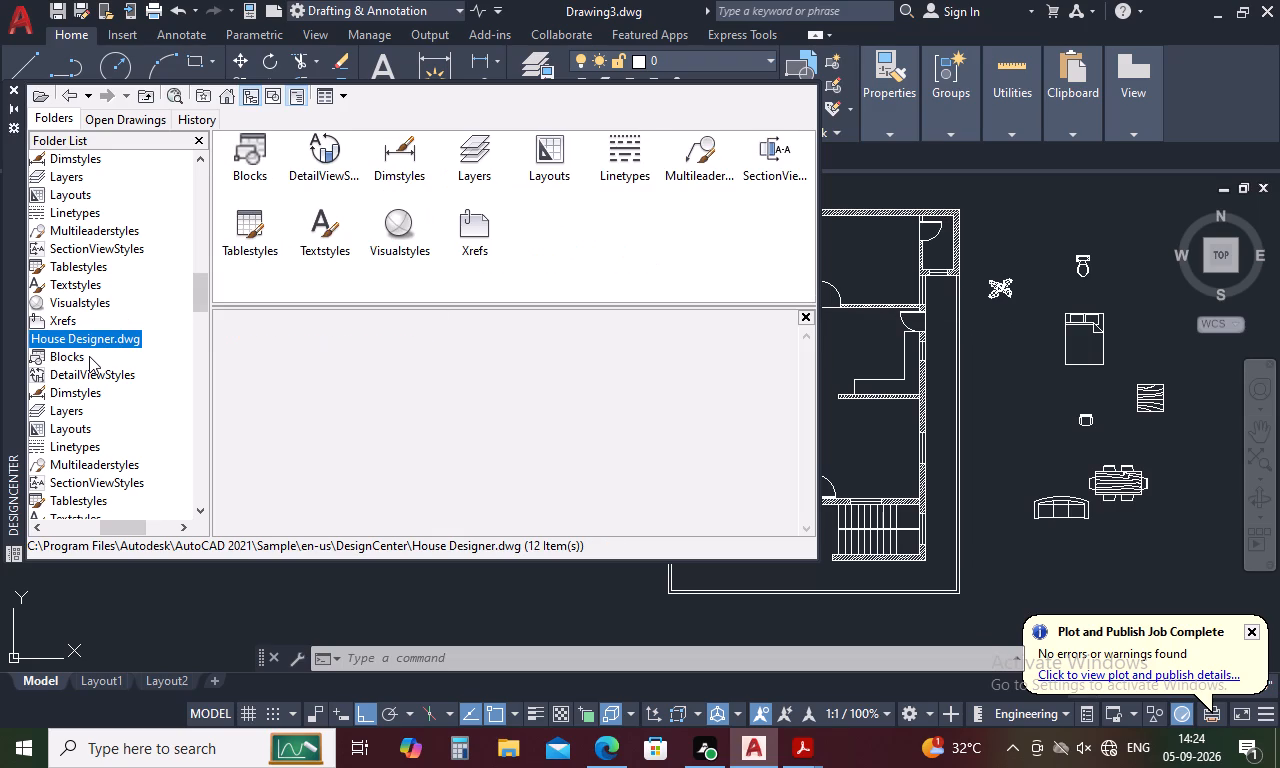
{"action": "left_click", "coordinate": [71, 355]}
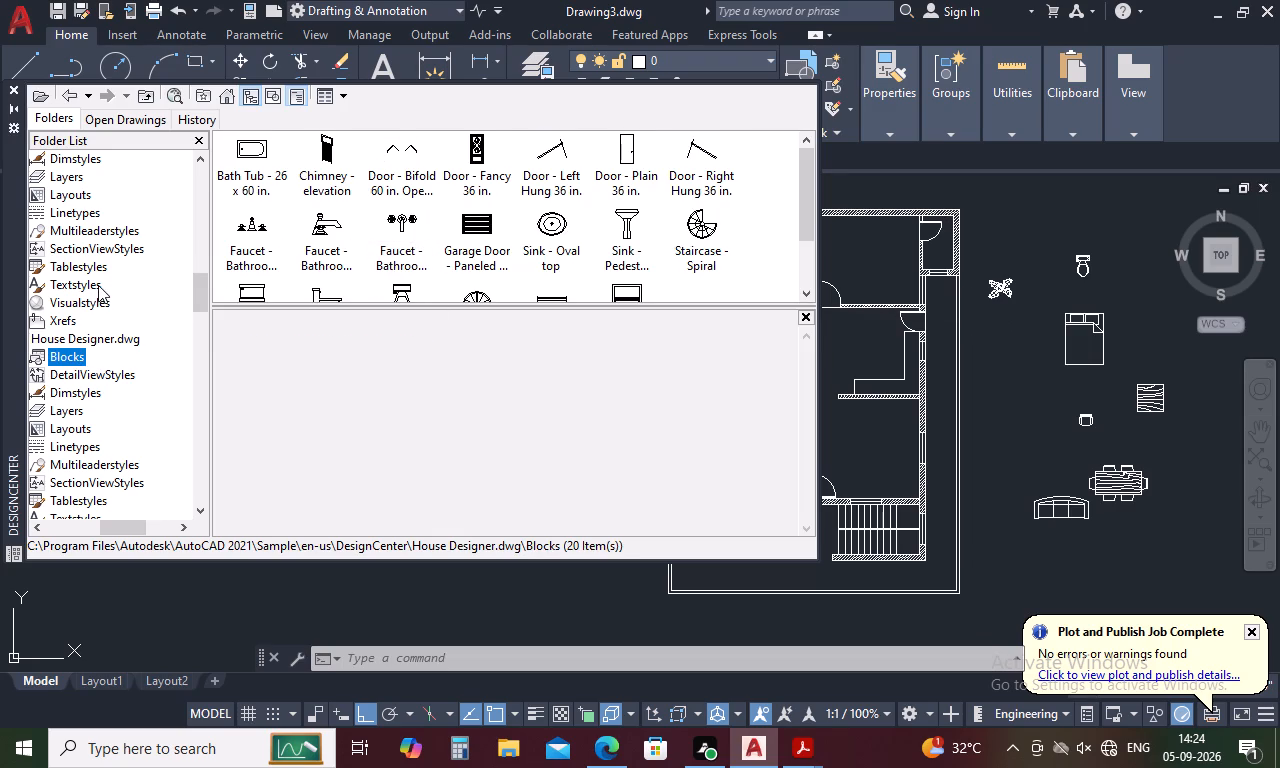
{"action": "scroll", "coordinate": [98, 285], "scroll_direction": "down", "scroll_amount": 3}
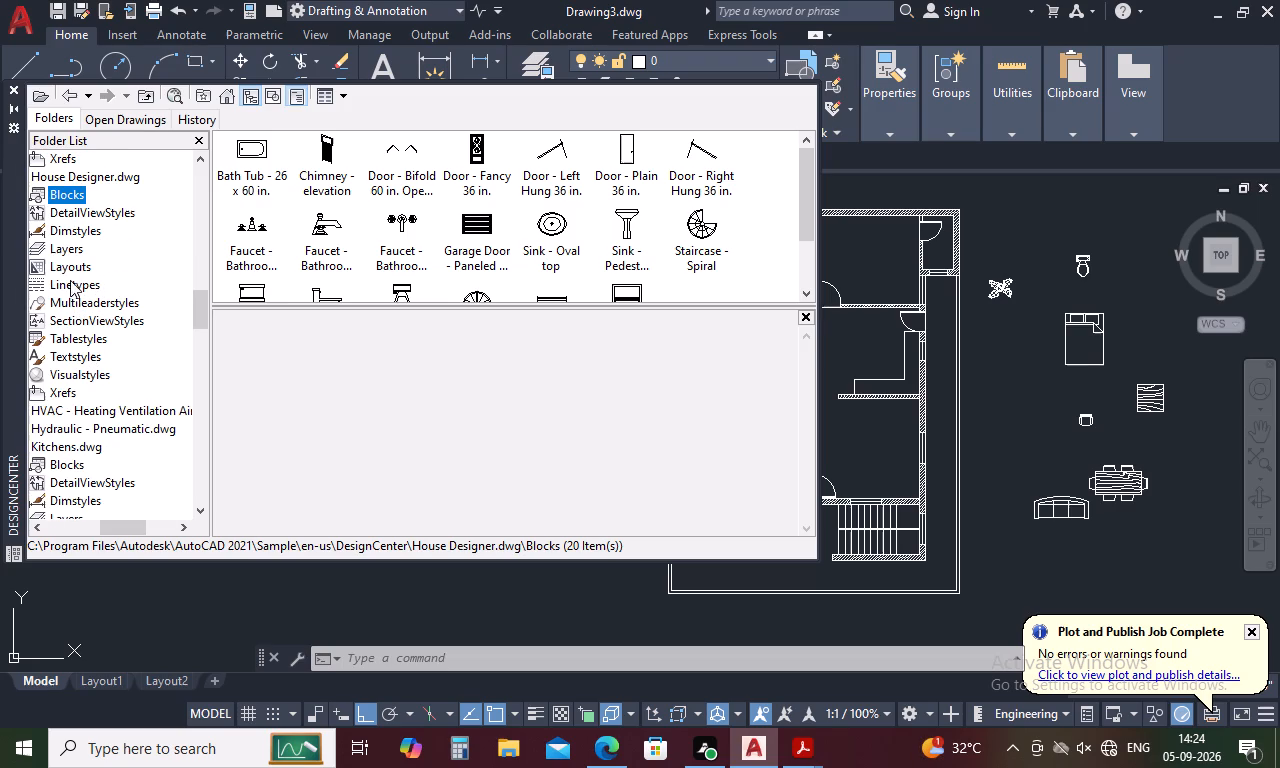
{"action": "left_click", "coordinate": [67, 446]}
{"action": "left_click", "coordinate": [68, 469]}
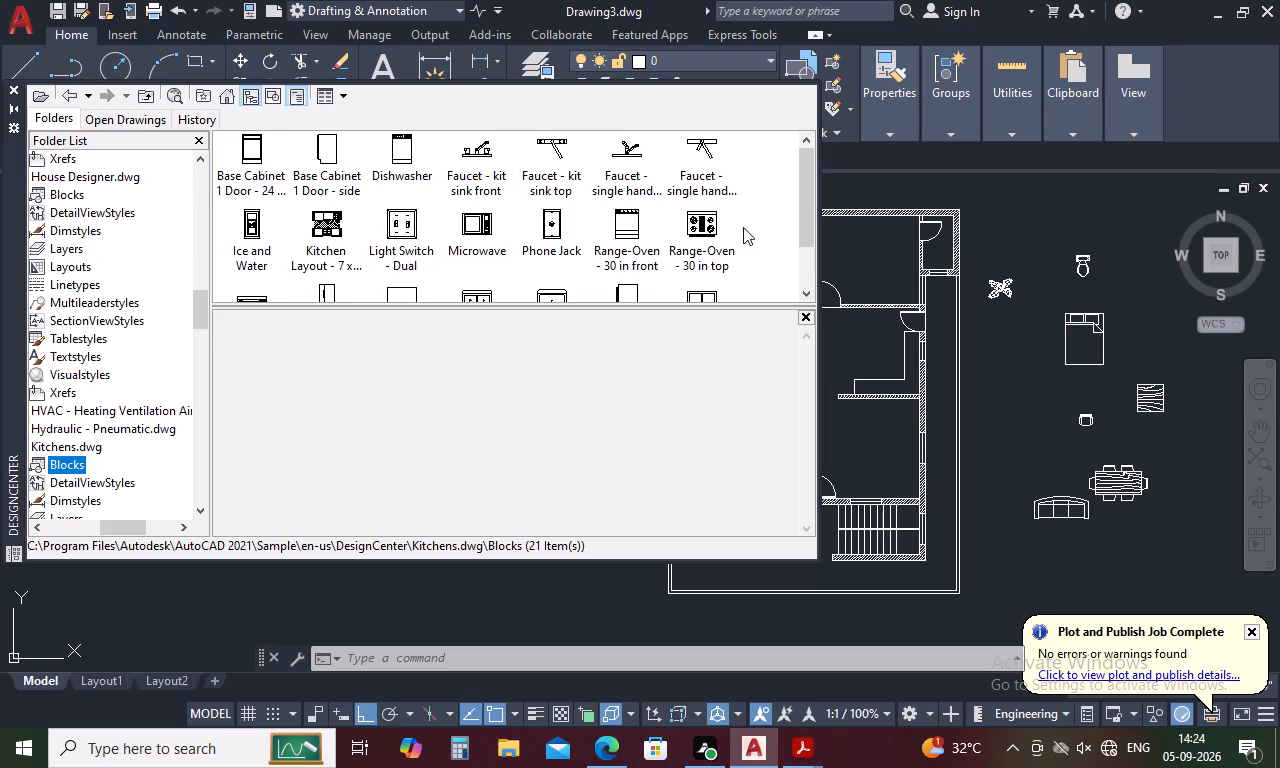
{"action": "left_click_drag", "start_coordinate": [703, 227], "coordinate": [1045, 222]}
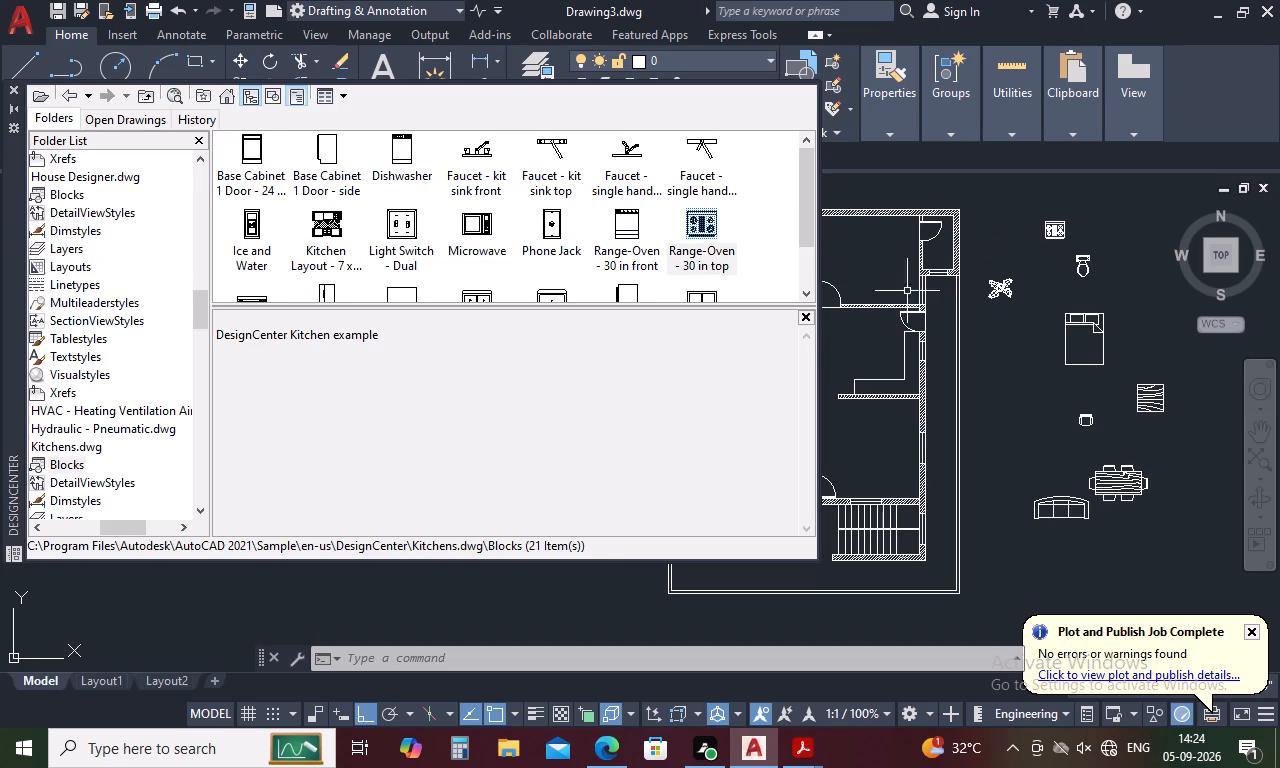
{"action": "scroll", "coordinate": [545, 251], "scroll_direction": "down", "scroll_amount": 1}
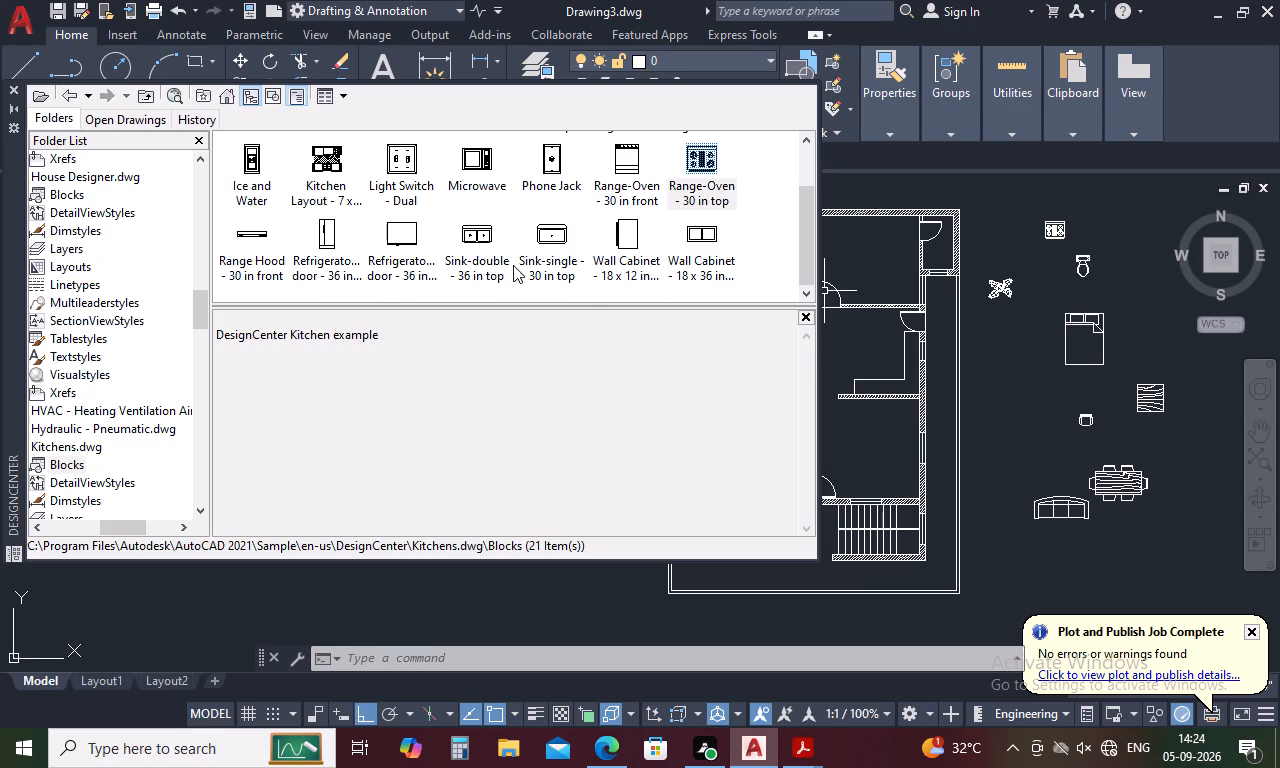
{"action": "left_click_drag", "start_coordinate": [476, 238], "coordinate": [1012, 241]}
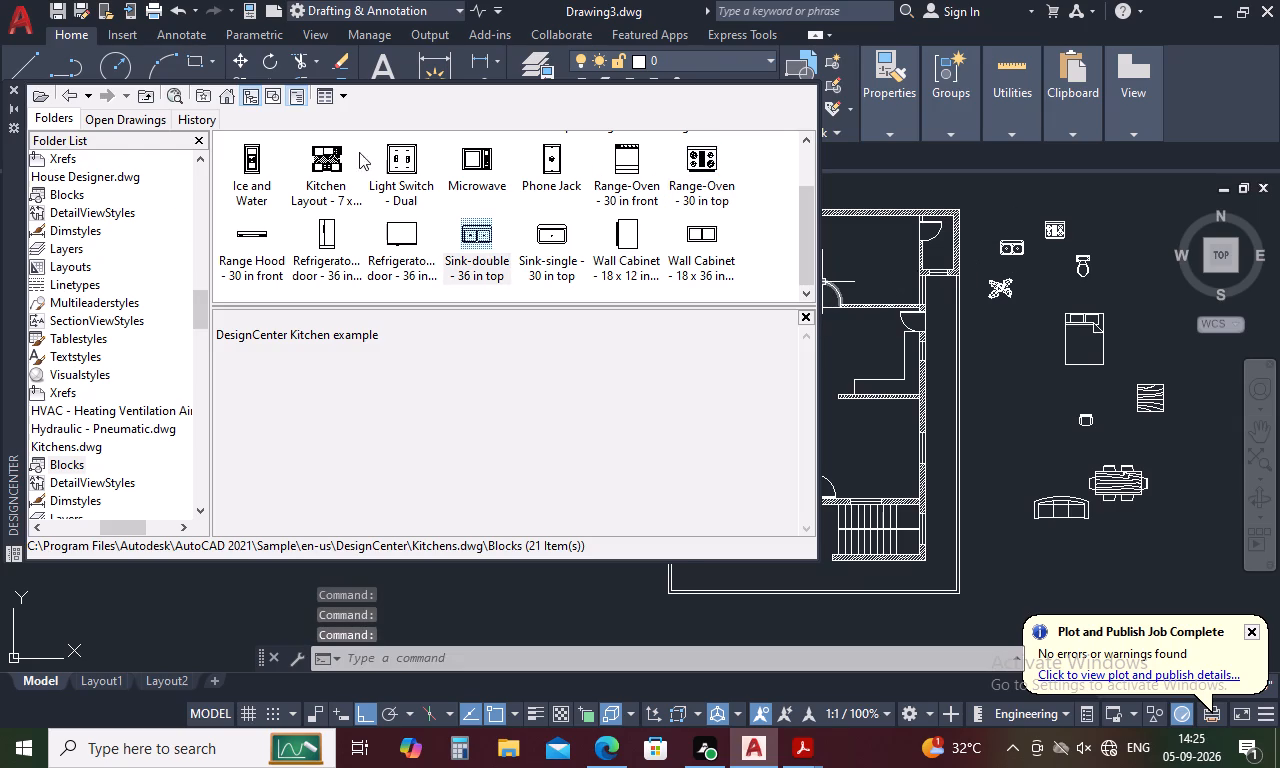
{"action": "left_click", "coordinate": [15, 95]}
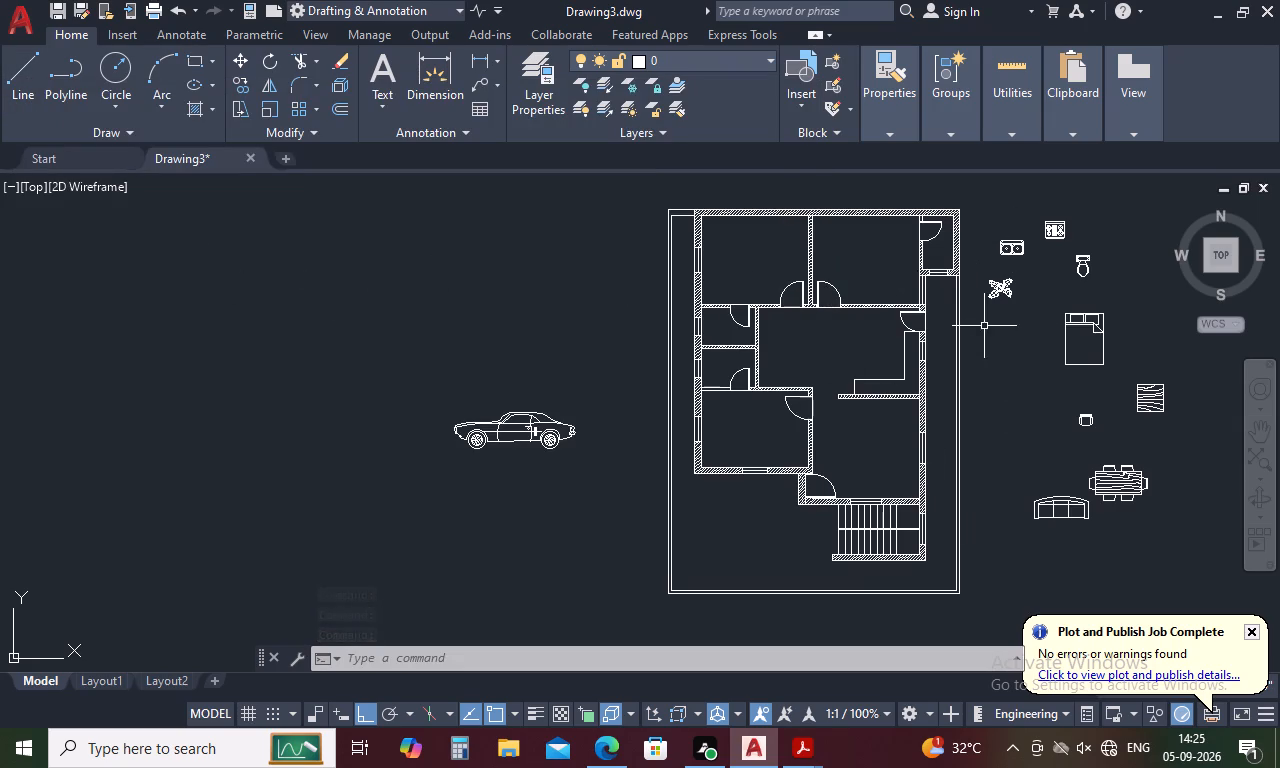
Insert the Lamp - Table block from the Home - Space Planner drawing just west of the queen bed, and close the DesignCenter.
{"action": "key", "text": "space"}
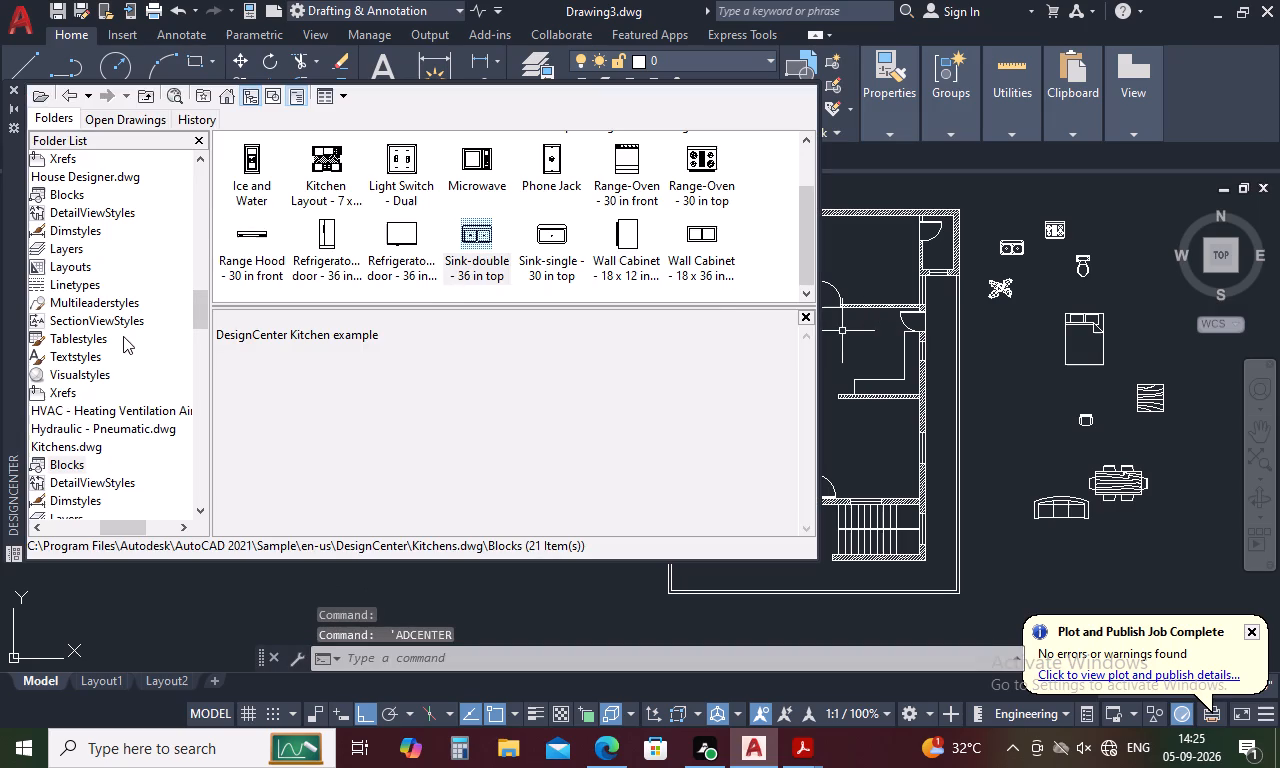
{"action": "scroll", "coordinate": [101, 246], "scroll_direction": "up", "scroll_amount": 2}
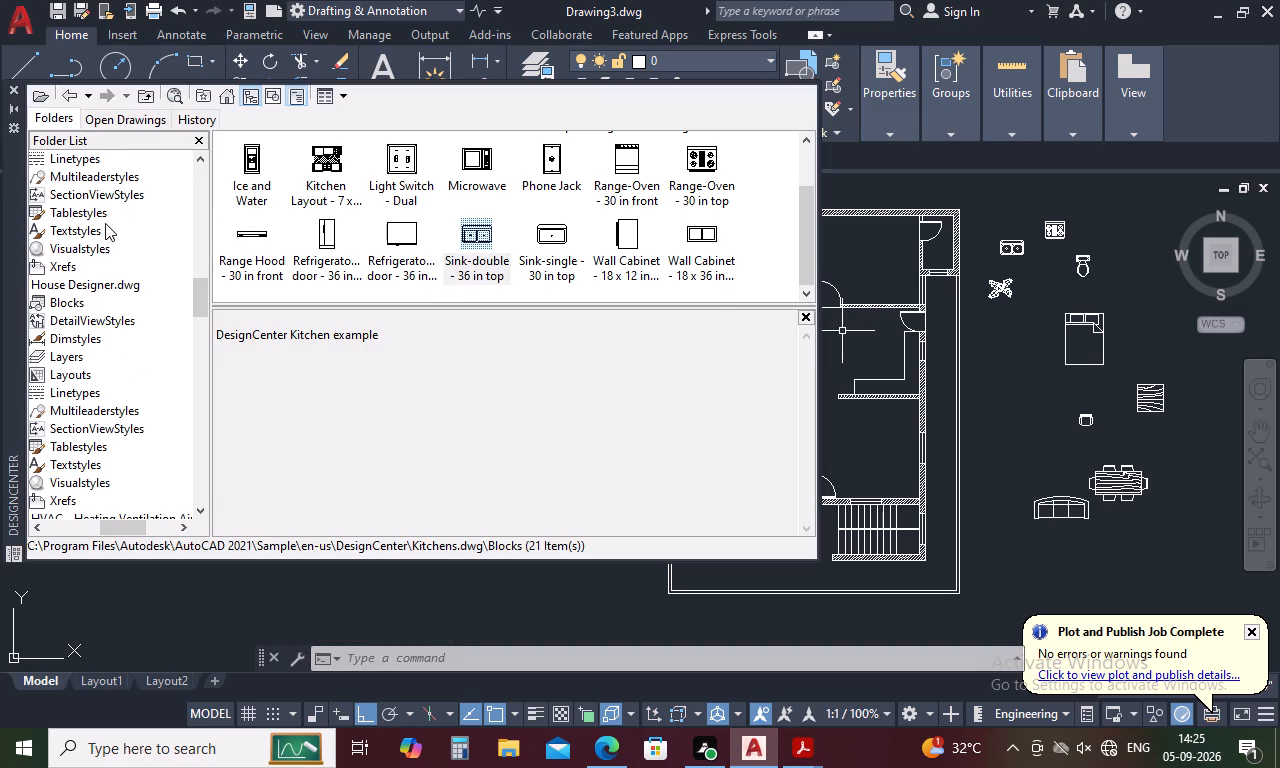
{"action": "scroll", "coordinate": [108, 214], "scroll_direction": "up", "scroll_amount": 3}
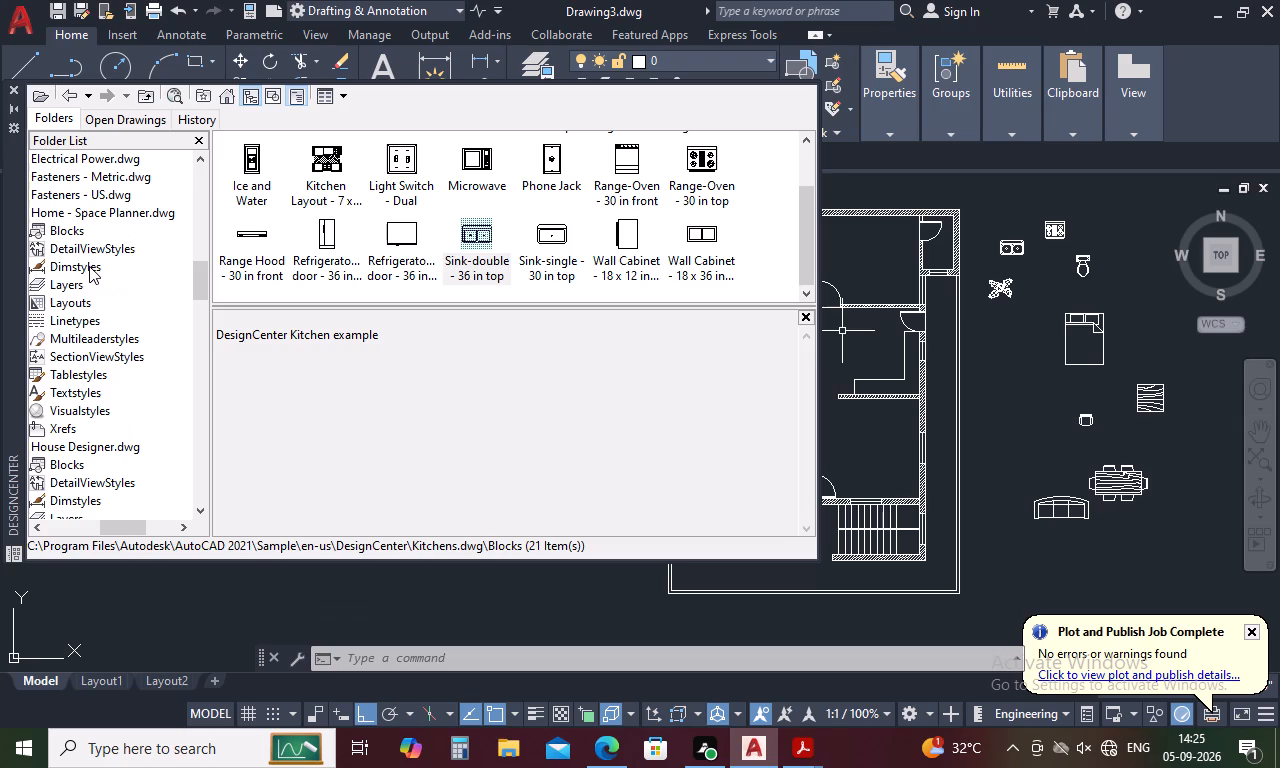
{"action": "left_click", "coordinate": [90, 238]}
{"action": "left_click", "coordinate": [74, 230]}
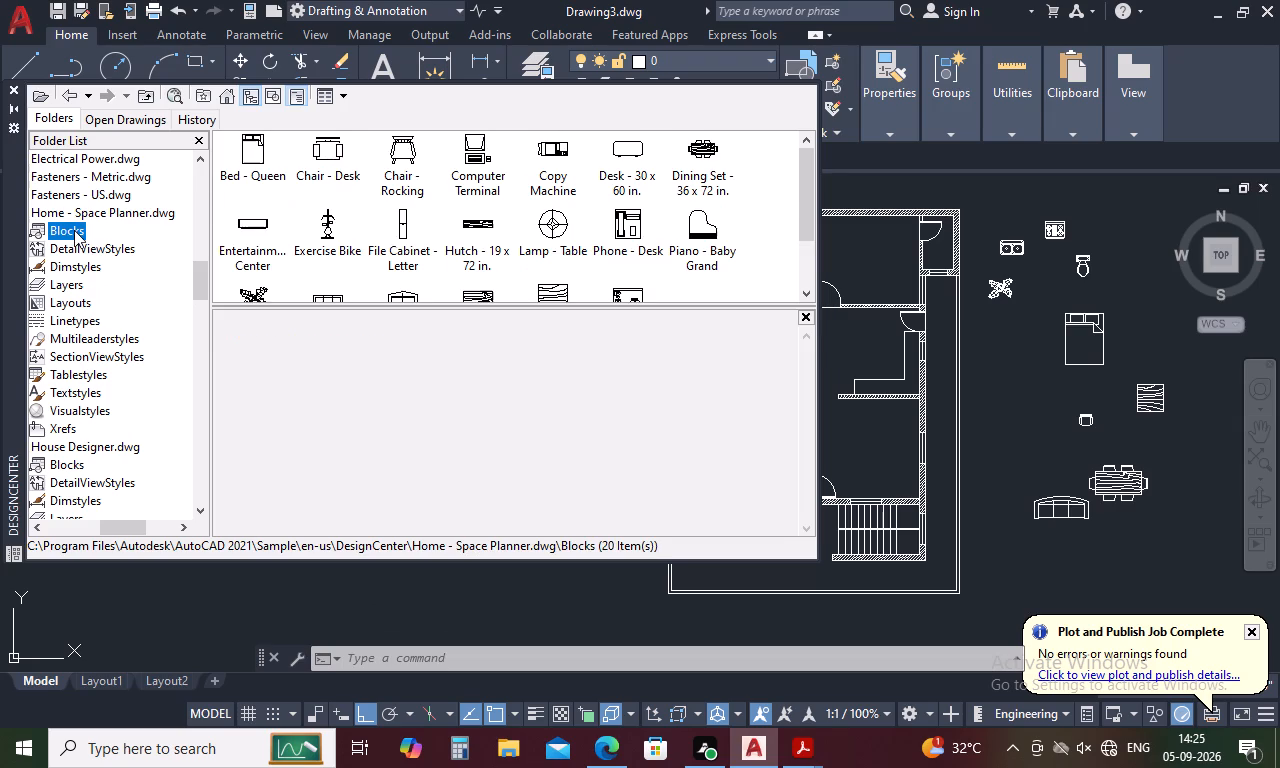
{"action": "left_click_drag", "start_coordinate": [552, 221], "coordinate": [1043, 354]}
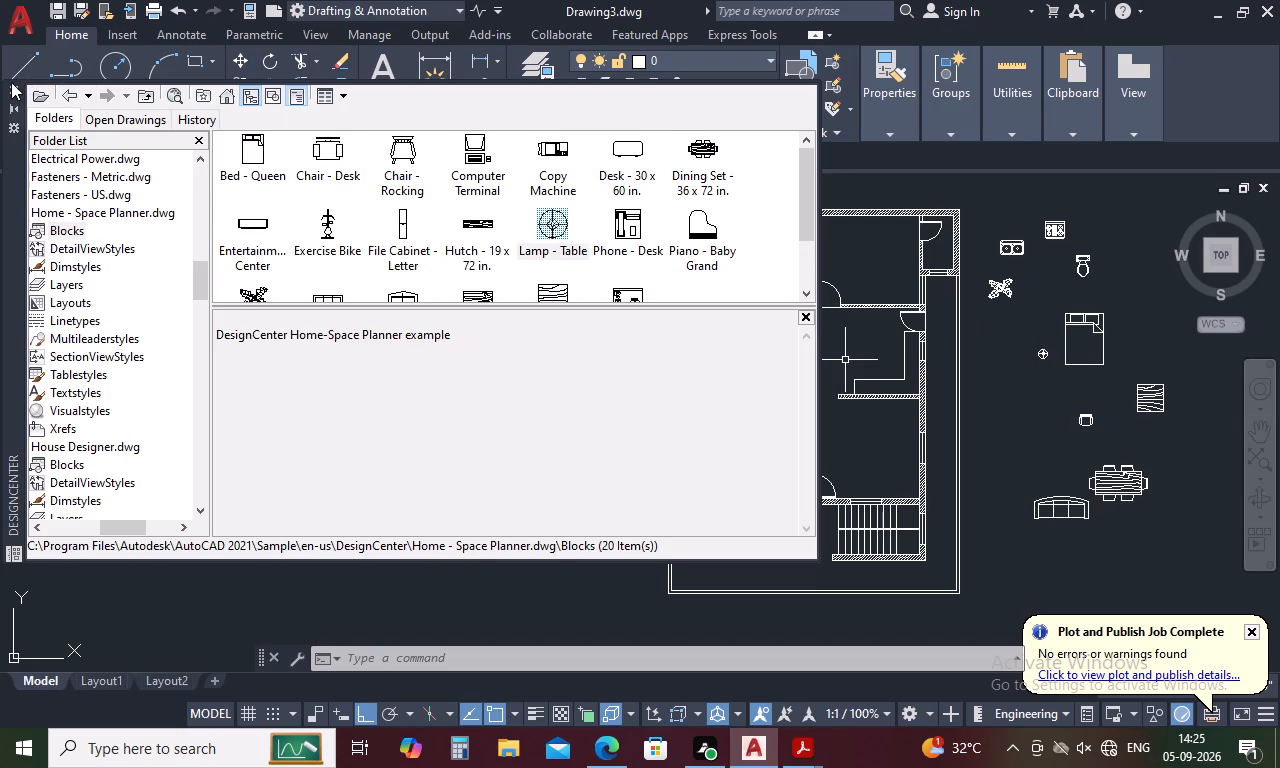
{"action": "left_click", "coordinate": [11, 82]}
Move the table lamp with Ortho off so its east edge touches the queen bed's west side beside the pillows.
{"action": "scroll", "coordinate": [1045, 353], "scroll_direction": "up", "scroll_amount": 3}
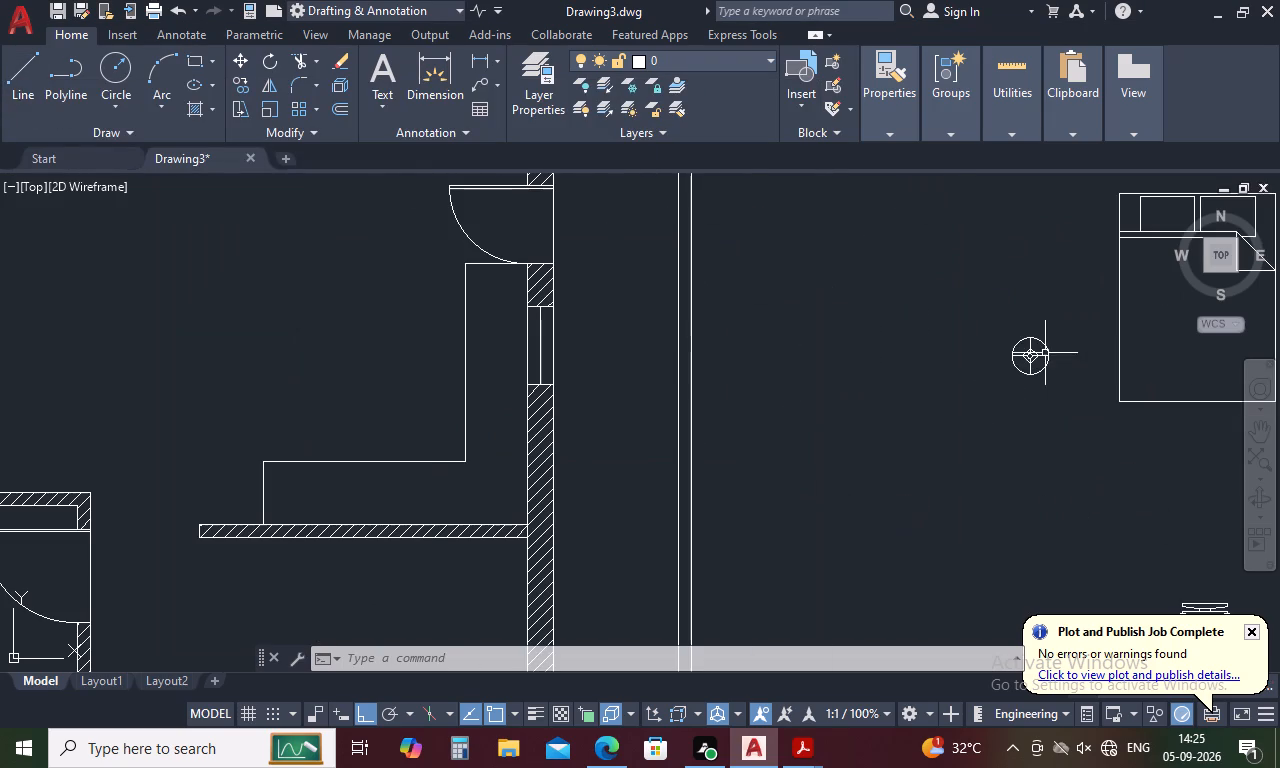
{"action": "left_click", "coordinate": [1026, 356]}
{"action": "right_click", "coordinate": [1025, 357]}
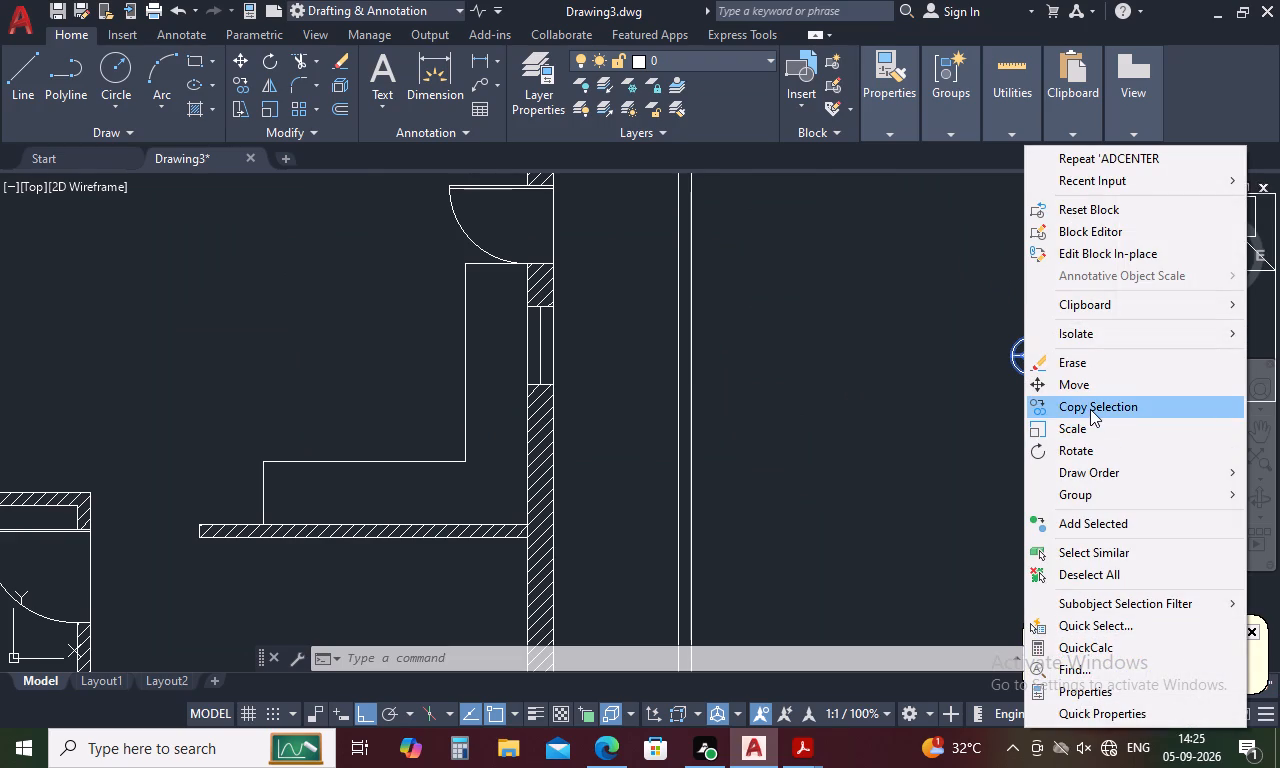
{"action": "left_click", "coordinate": [1082, 387]}
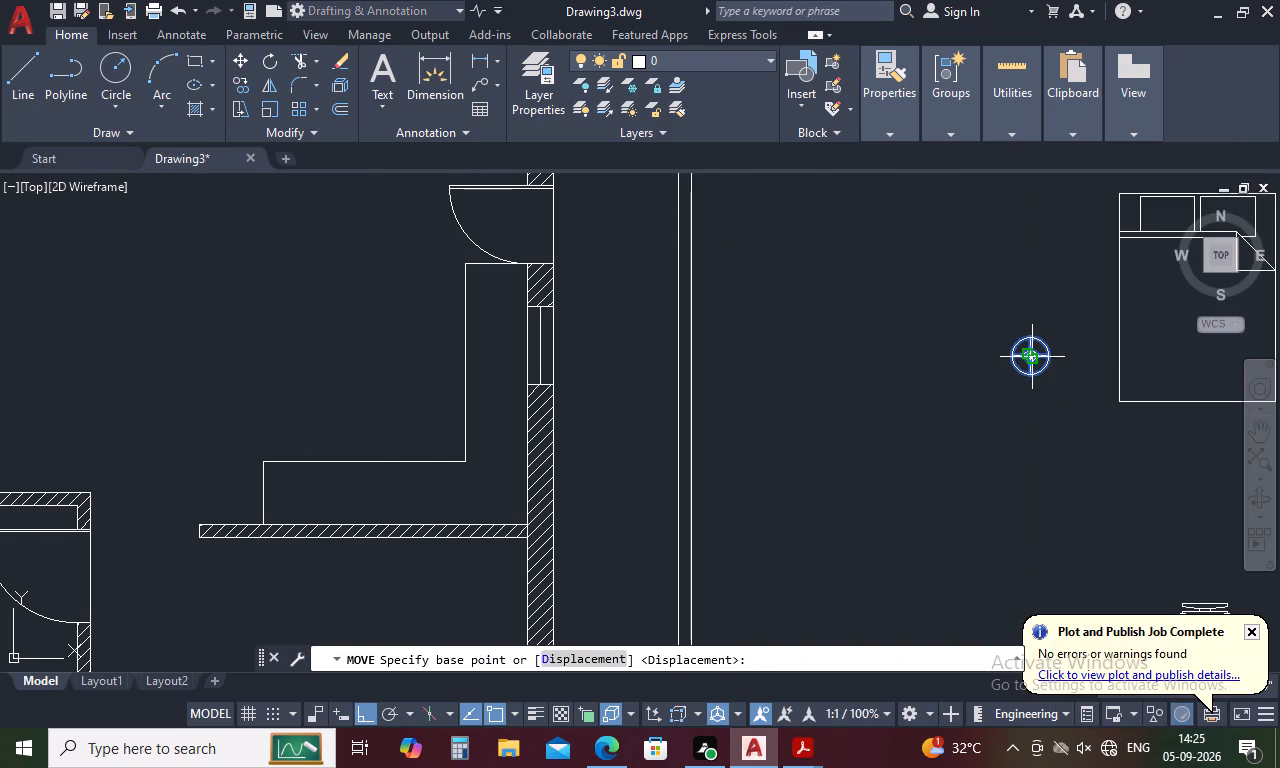
{"action": "scroll", "coordinate": [1044, 357], "scroll_direction": "up", "scroll_amount": 3}
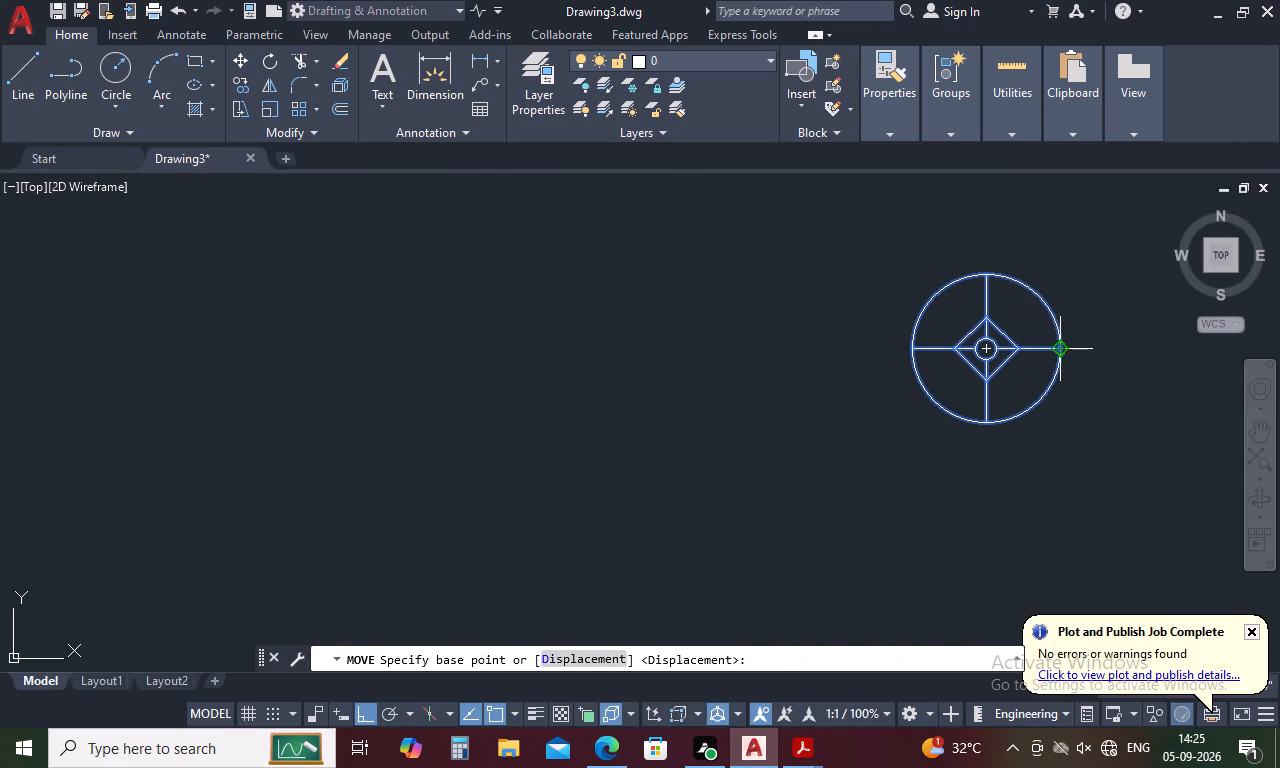
{"action": "left_click", "coordinate": [1058, 347]}
{"action": "scroll", "coordinate": [1058, 347], "scroll_direction": "down", "scroll_amount": 4}
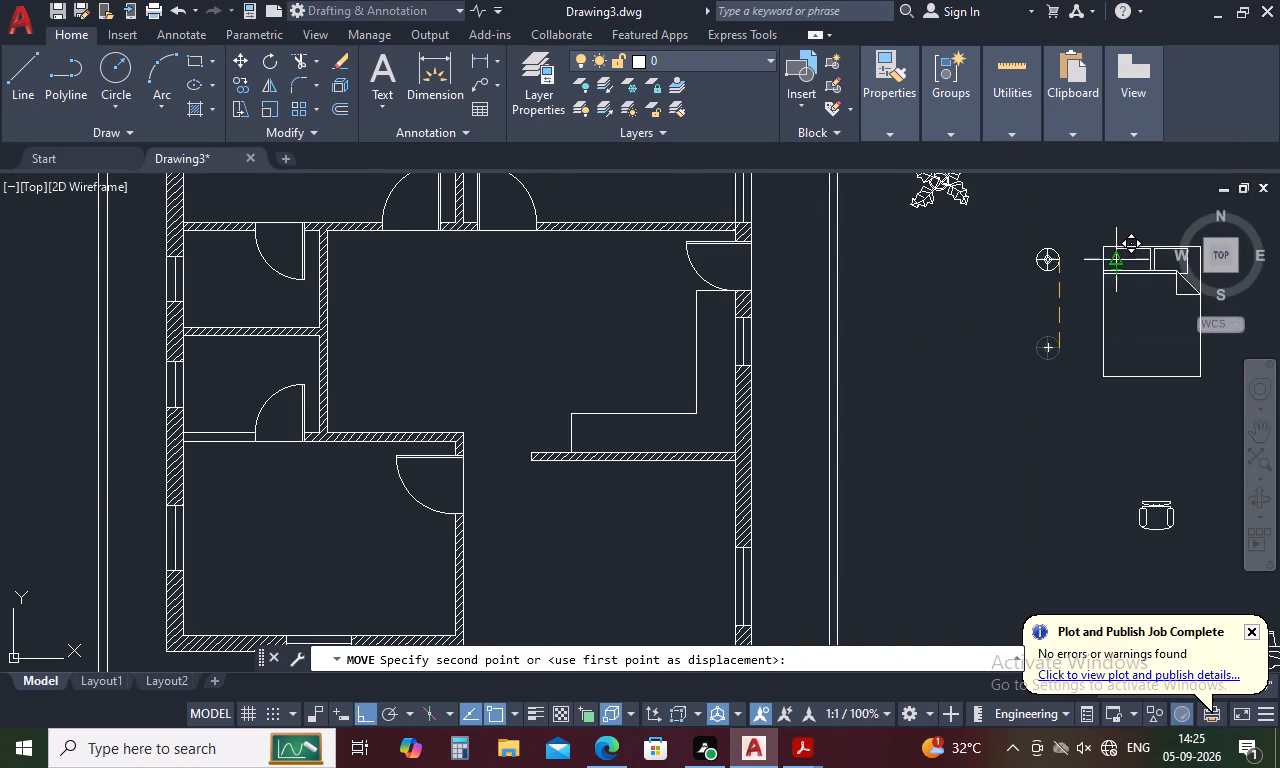
{"action": "scroll", "coordinate": [1110, 255], "scroll_direction": "up", "scroll_amount": 3}
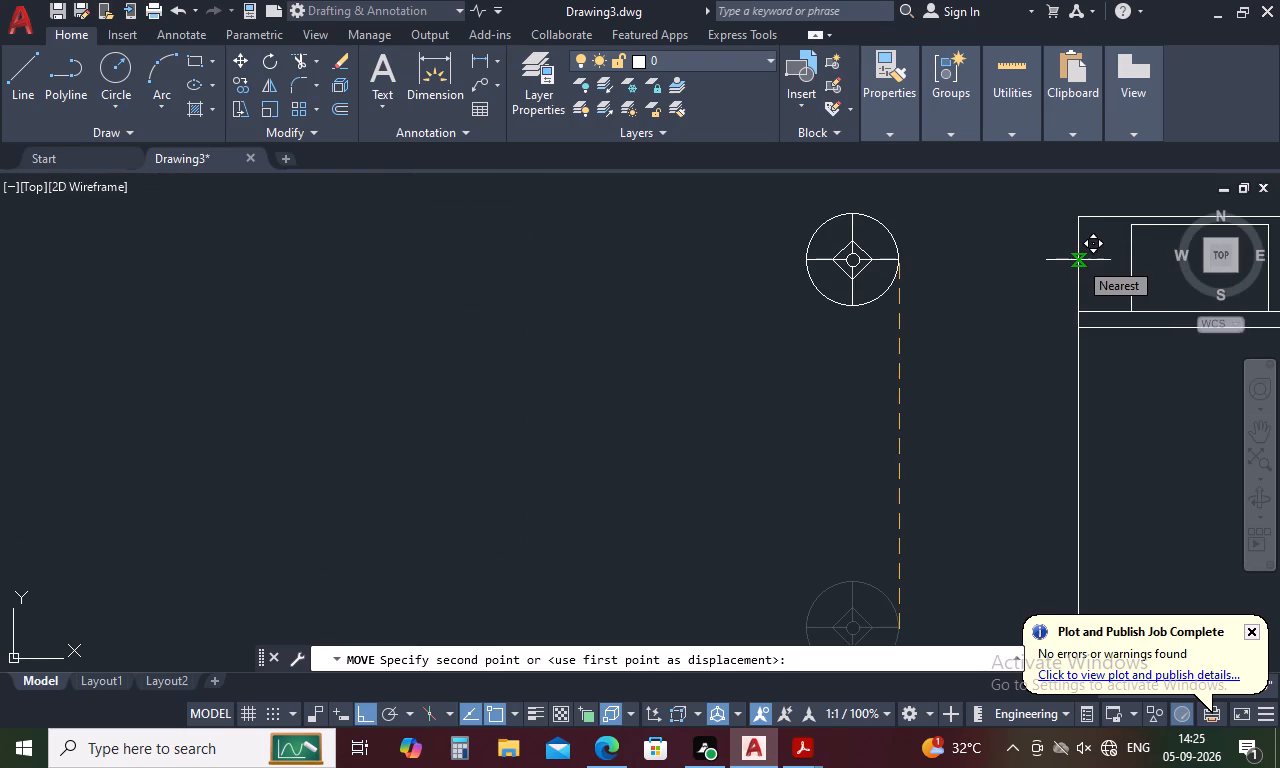
{"action": "key", "text": "F8"}
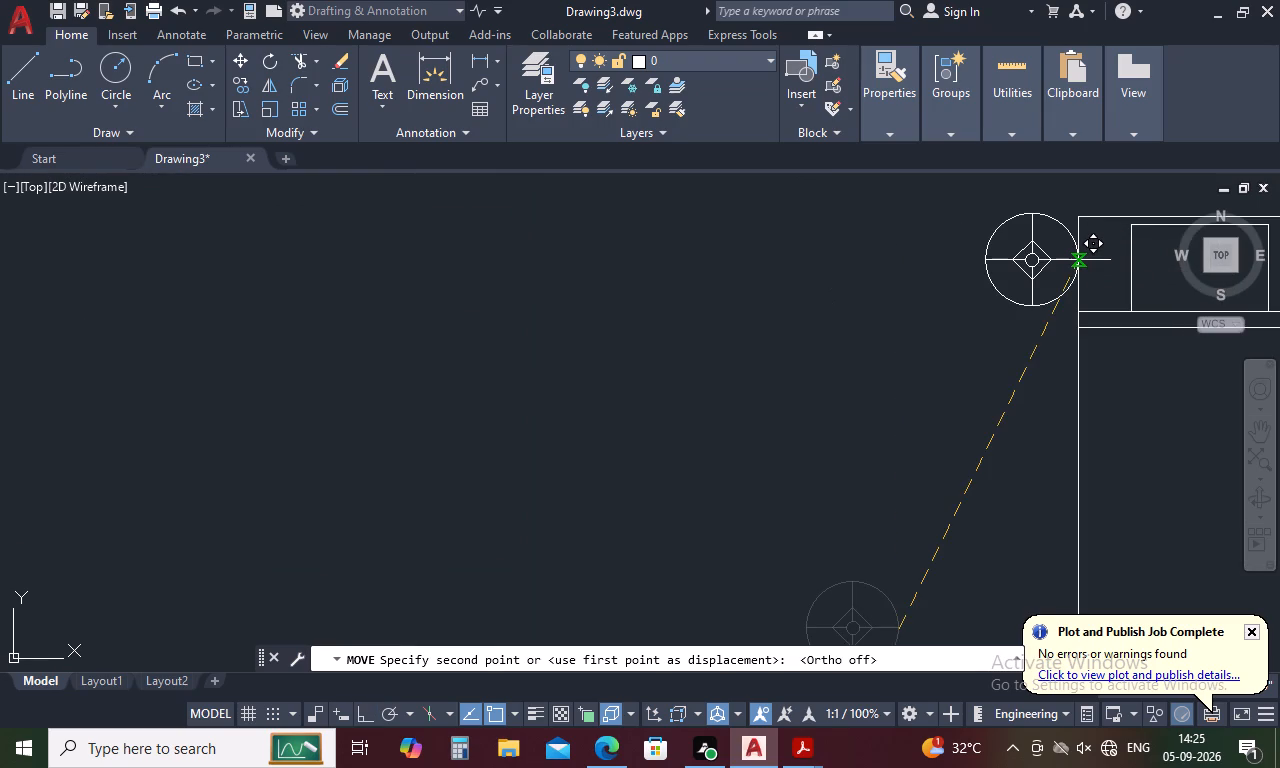
{"action": "scroll", "coordinate": [1081, 268], "scroll_direction": "up", "scroll_amount": 1}
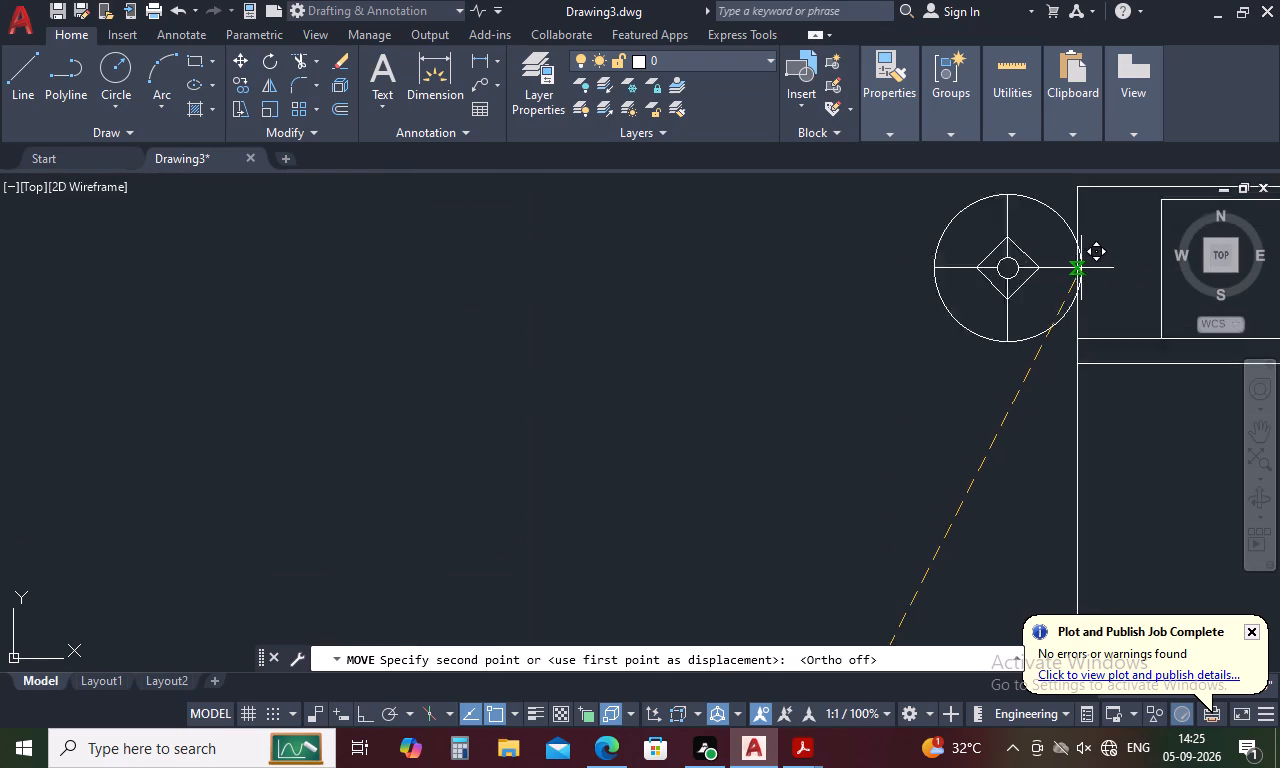
{"action": "scroll", "coordinate": [1081, 268], "scroll_direction": "up", "scroll_amount": 2}
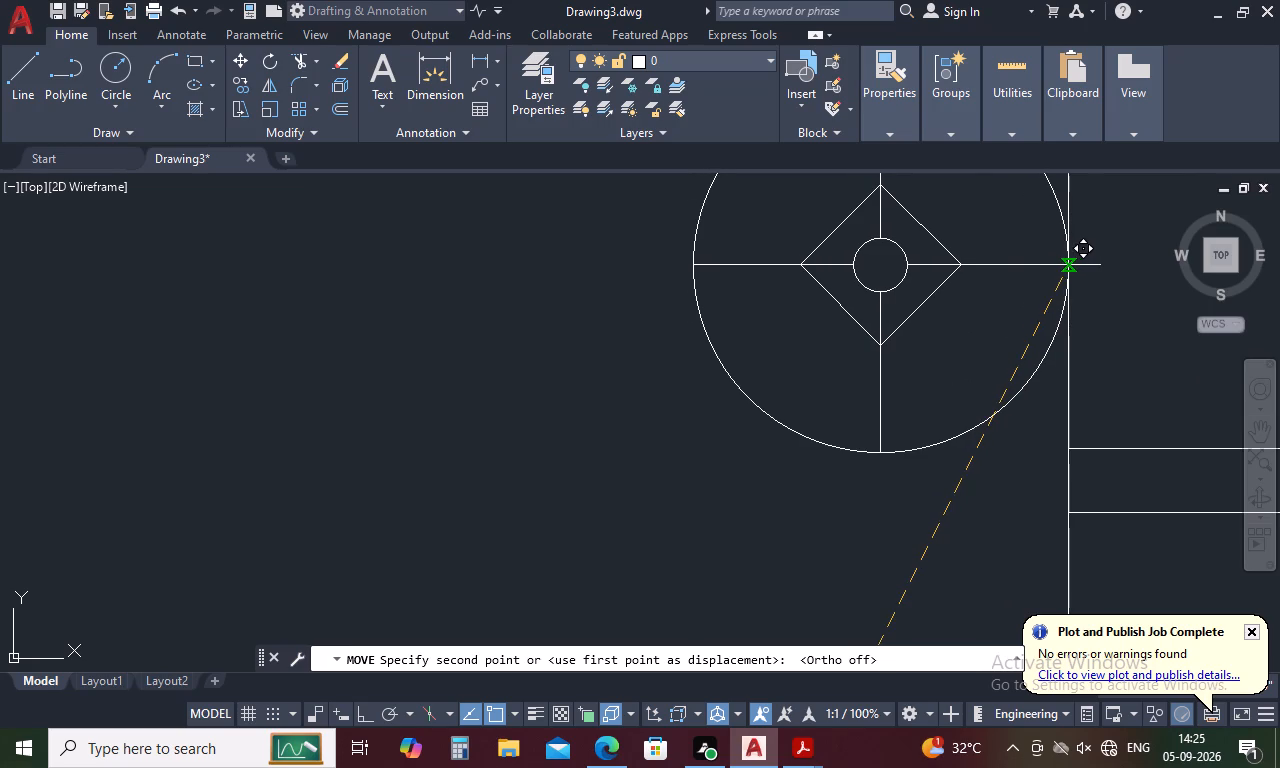
{"action": "left_click", "coordinate": [1068, 265]}
Mirror the table lamp about the queen bed's vertical centreline, keeping the original lamp.
{"action": "scroll", "coordinate": [1032, 281], "scroll_direction": "down", "scroll_amount": 3}
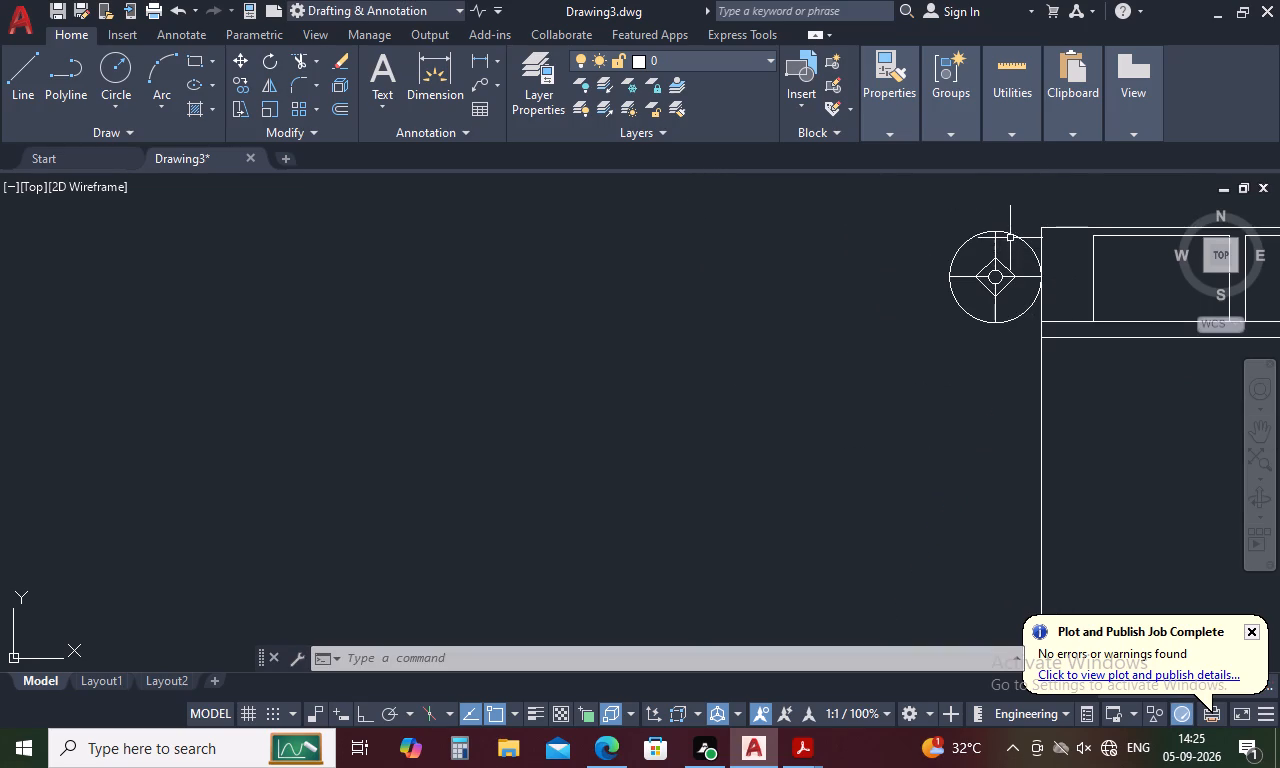
{"action": "left_click", "coordinate": [1010, 235]}
{"action": "type", "text": "mi"}
{"action": "key", "text": "space"}
{"action": "scroll", "coordinate": [902, 256], "scroll_direction": "down", "scroll_amount": 3}
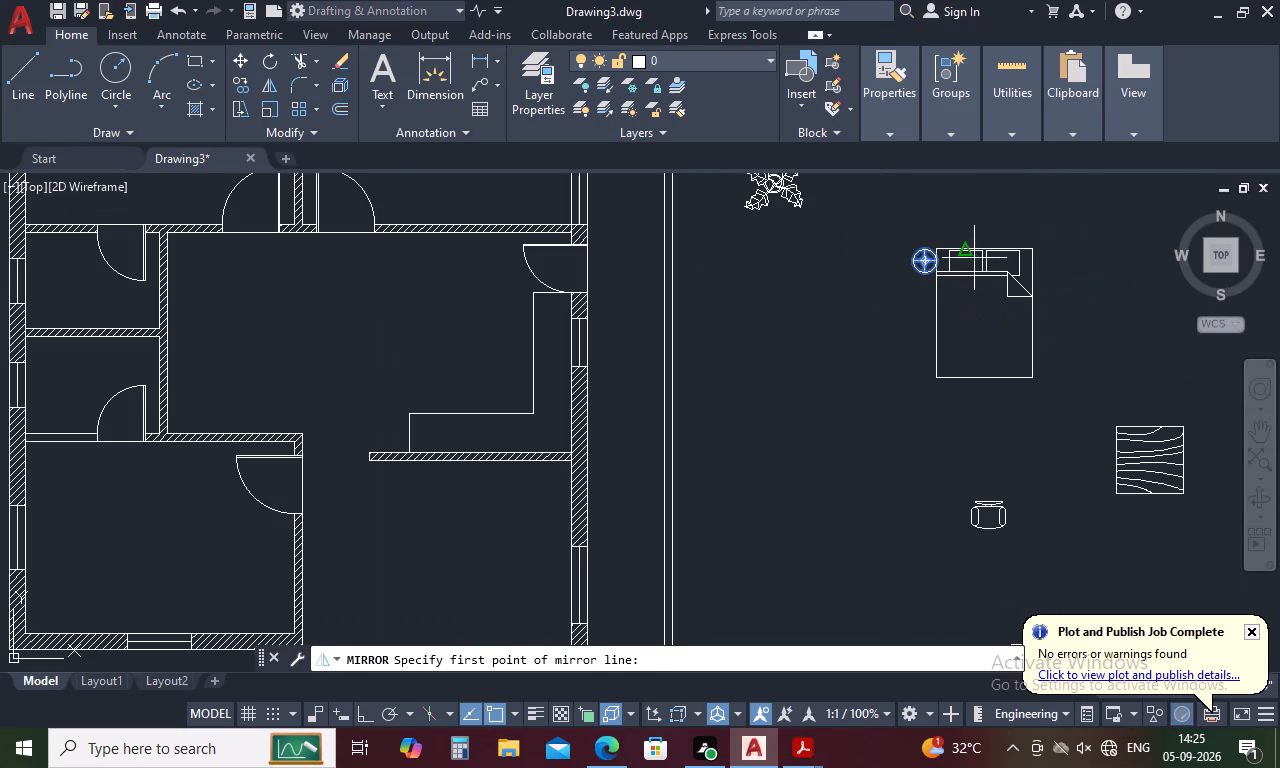
{"action": "scroll", "coordinate": [977, 249], "scroll_direction": "up", "scroll_amount": 3}
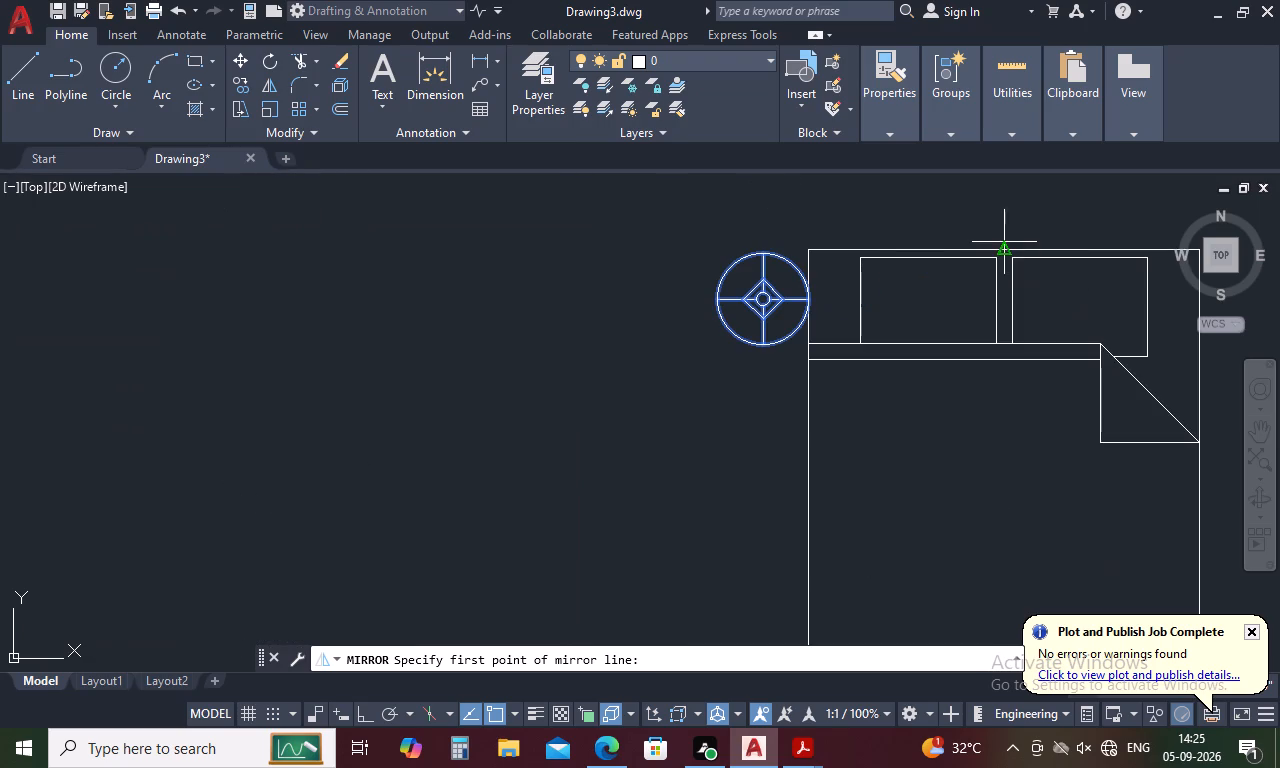
{"action": "left_click", "coordinate": [1005, 244]}
{"action": "scroll", "coordinate": [1005, 244], "scroll_direction": "down", "scroll_amount": 3}
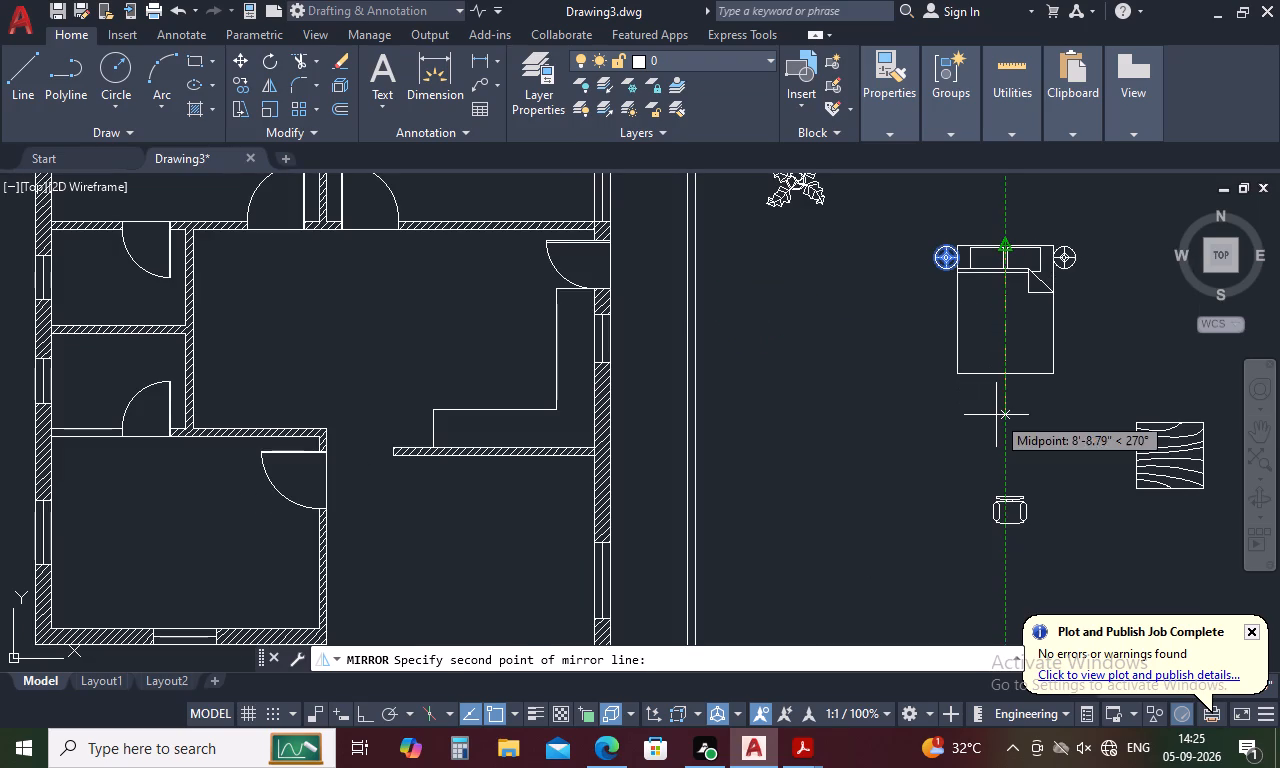
{"action": "left_click", "coordinate": [996, 415]}
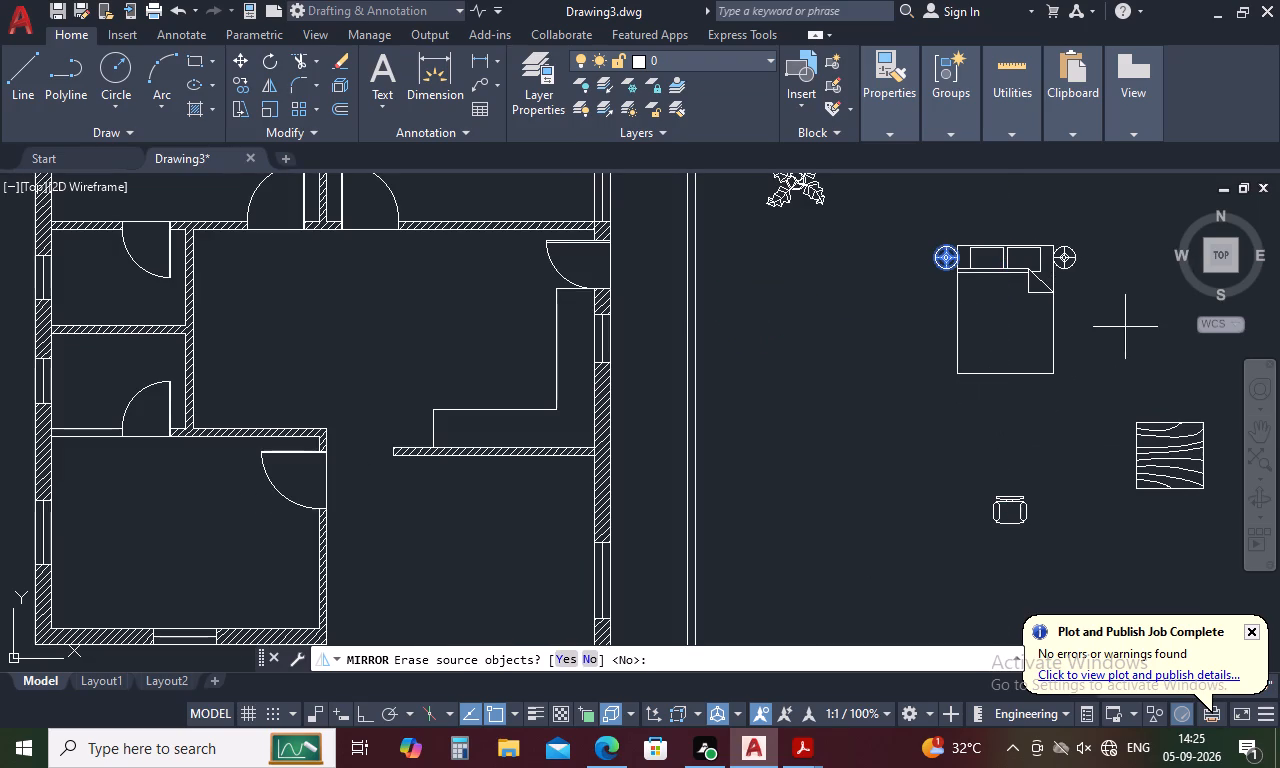
{"action": "key", "text": "space"}
Group the queen bed with the two table lamps beside it.
{"action": "left_click_drag", "start_coordinate": [1107, 238], "coordinate": [922, 292]}
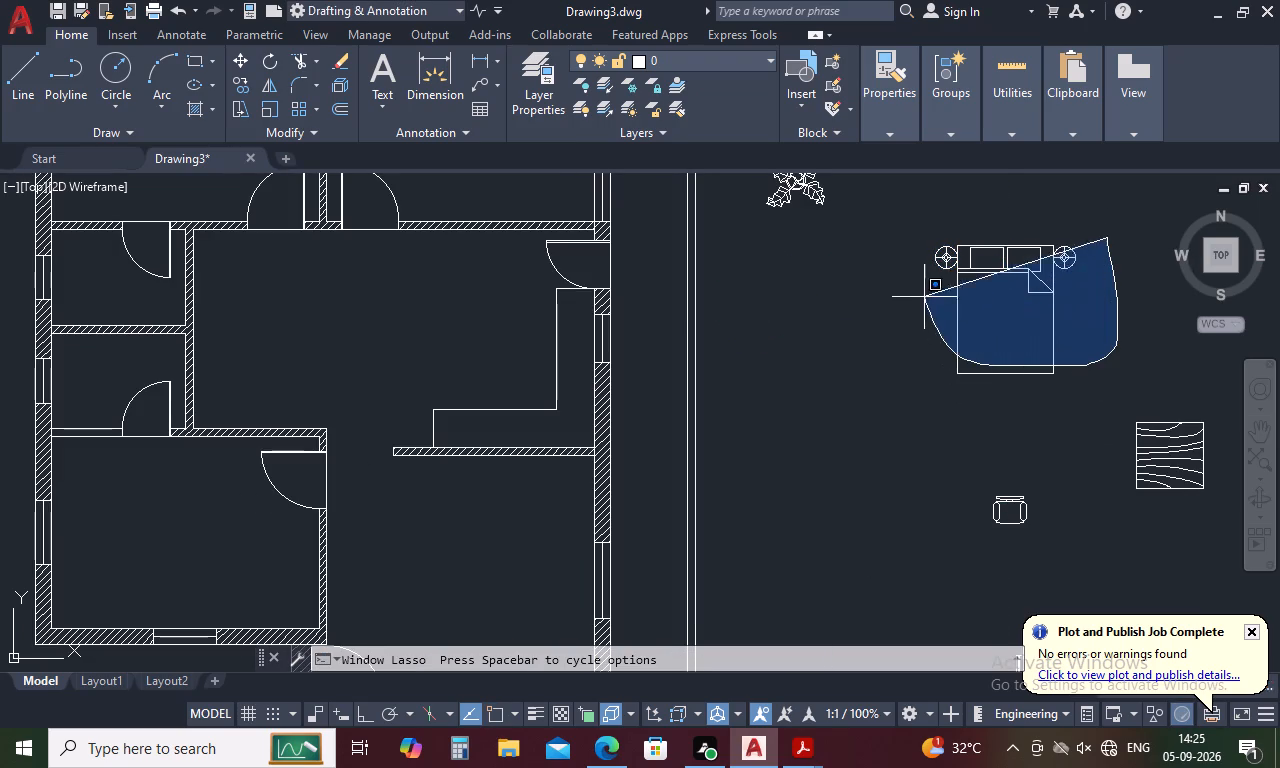
{"action": "left_click_drag", "start_coordinate": [922, 292], "coordinate": [912, 253]}
{"action": "left_click_drag", "start_coordinate": [872, 229], "coordinate": [1153, 265]}
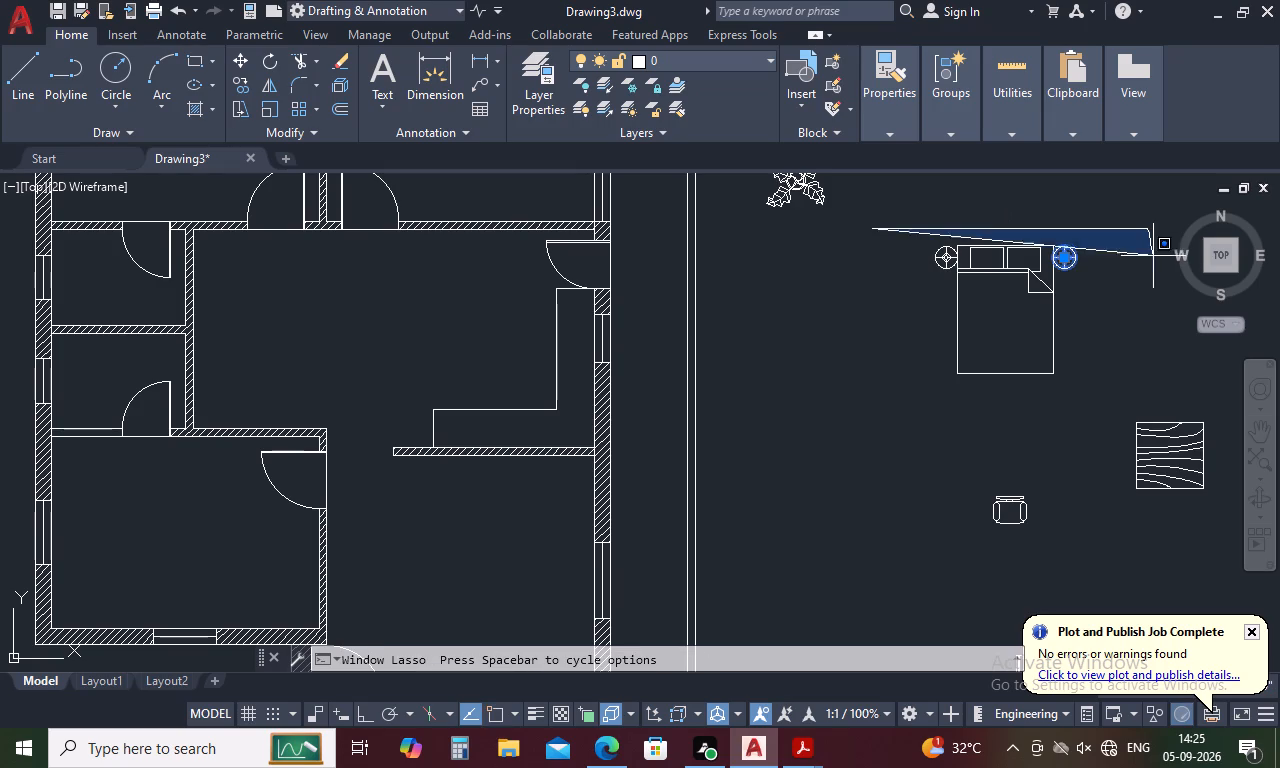
{"action": "left_click_drag", "start_coordinate": [1153, 265], "coordinate": [907, 417]}
{"action": "right_click", "coordinate": [906, 411]}
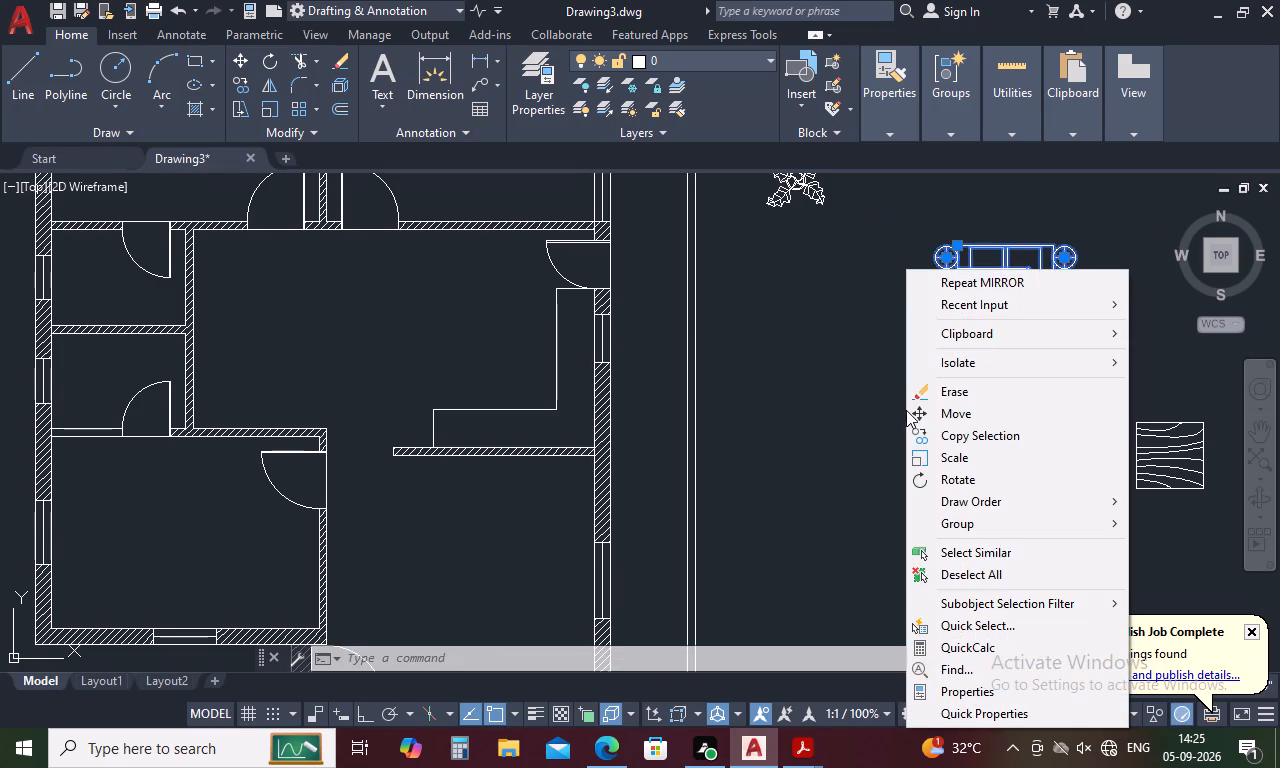
{"action": "left_click", "coordinate": [955, 528]}
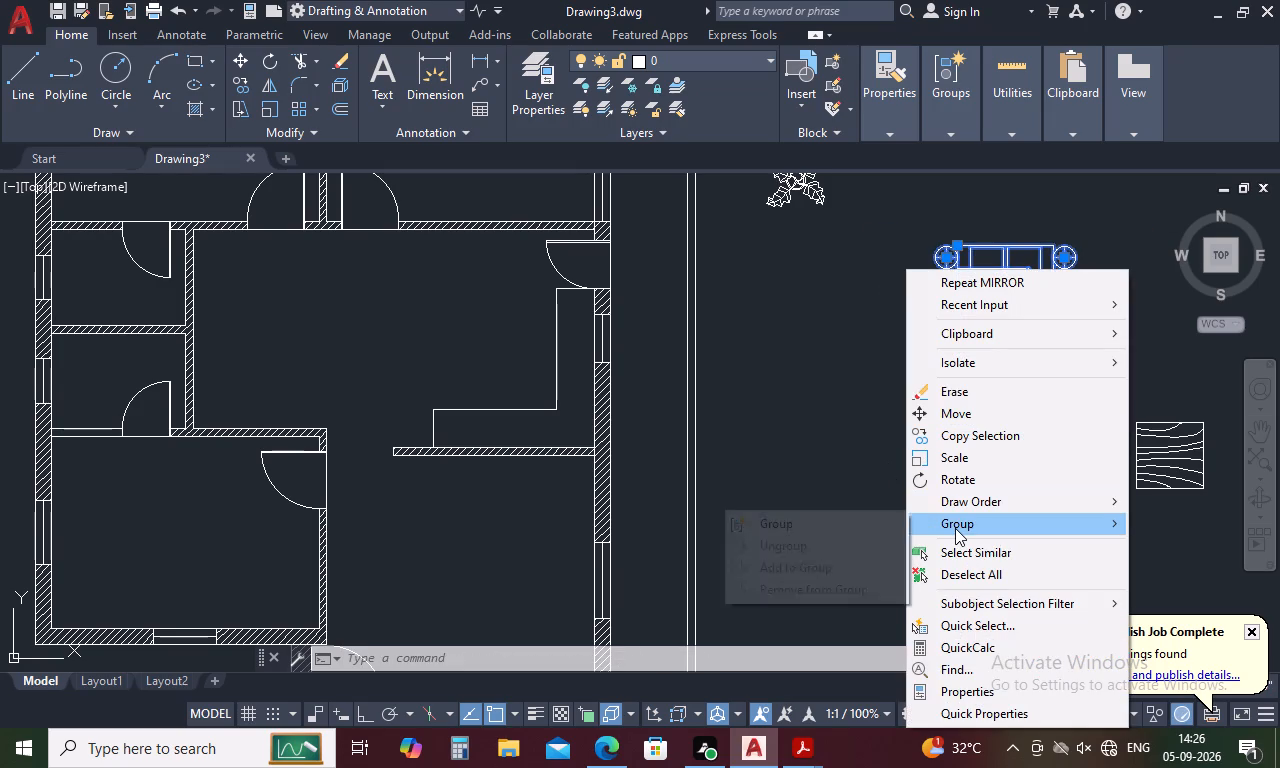
{"action": "left_click", "coordinate": [842, 517]}
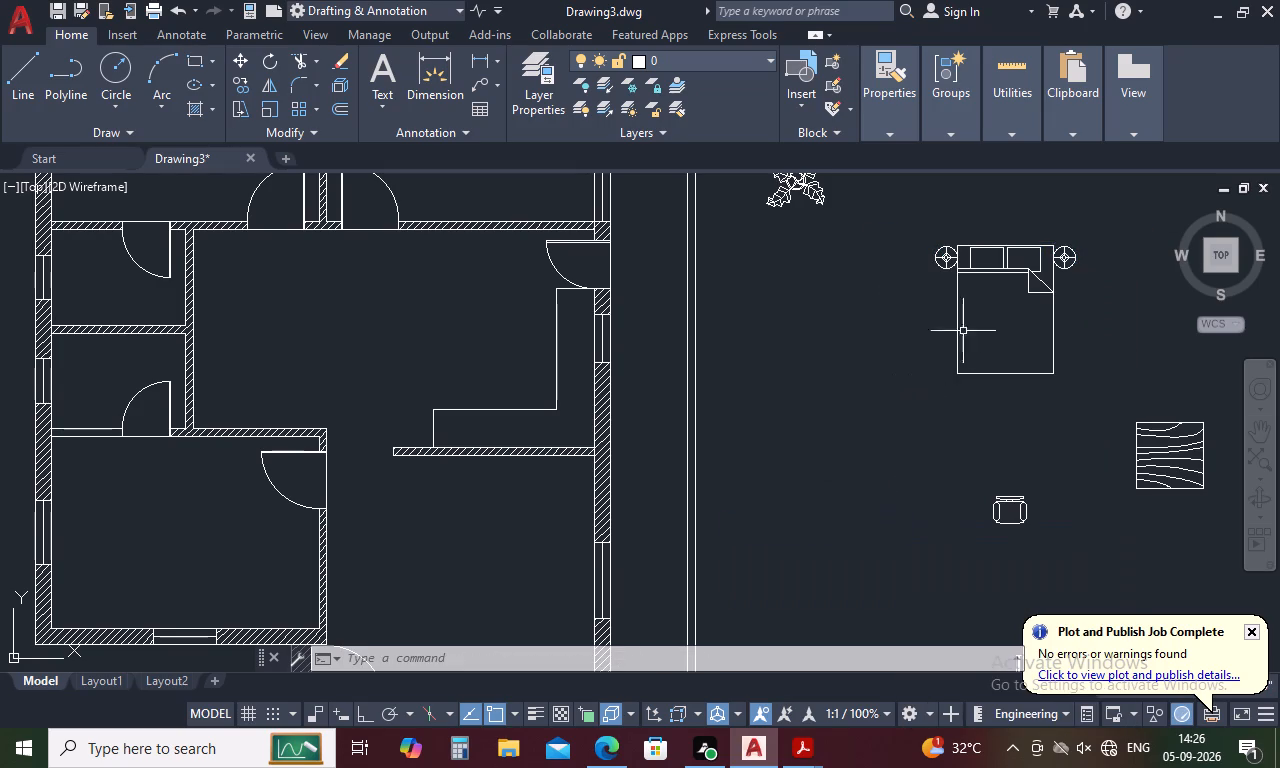
Move the bed-and-lamps group from its headboard midpoint into the northwest bedroom, against the middle of the north wall.
{"action": "left_click", "coordinate": [997, 249]}
{"action": "right_click", "coordinate": [963, 345]}
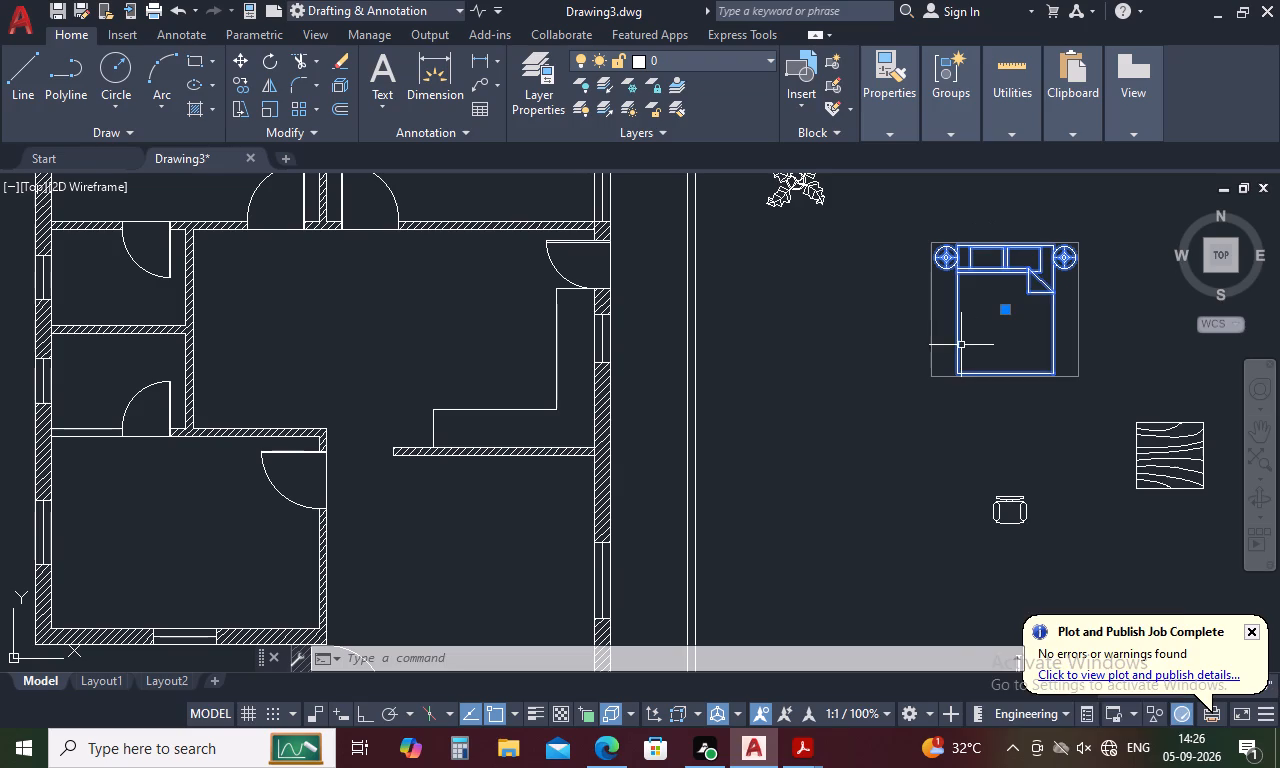
{"action": "left_click", "coordinate": [1007, 419]}
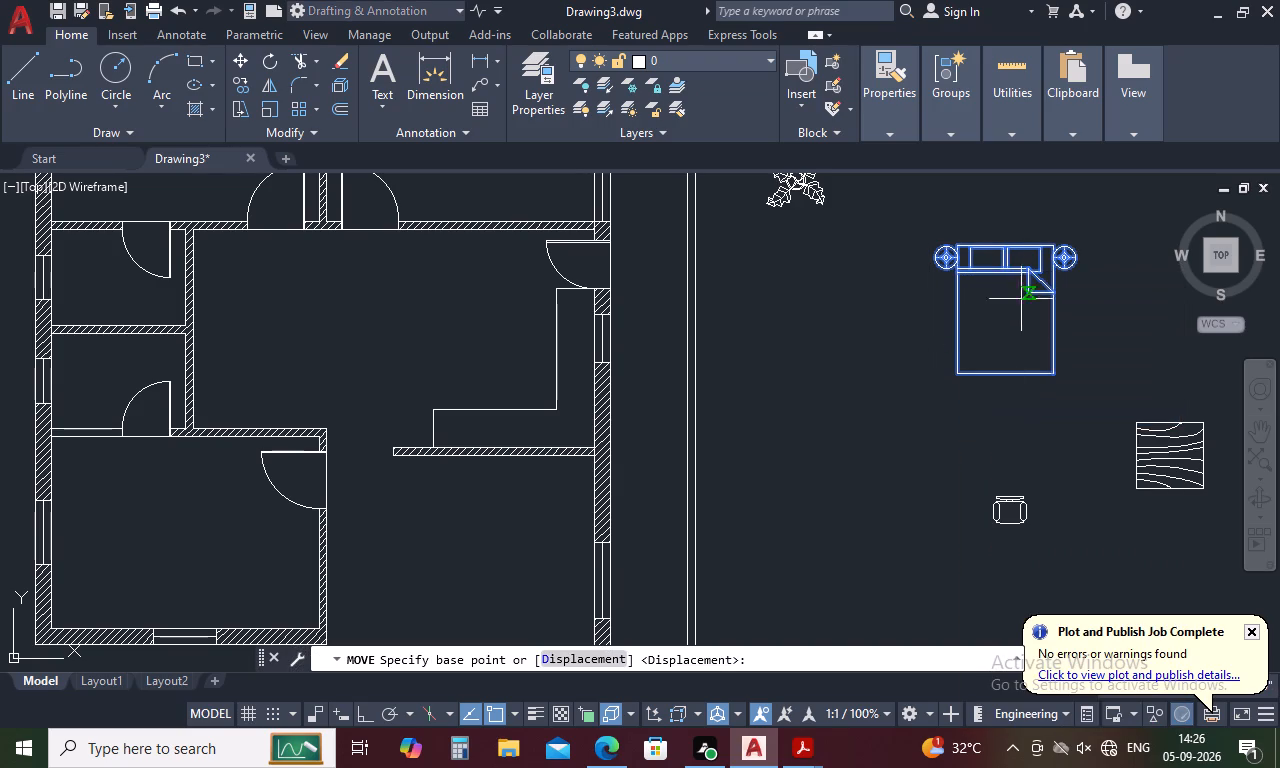
{"action": "scroll", "coordinate": [1007, 242], "scroll_direction": "up", "scroll_amount": 3}
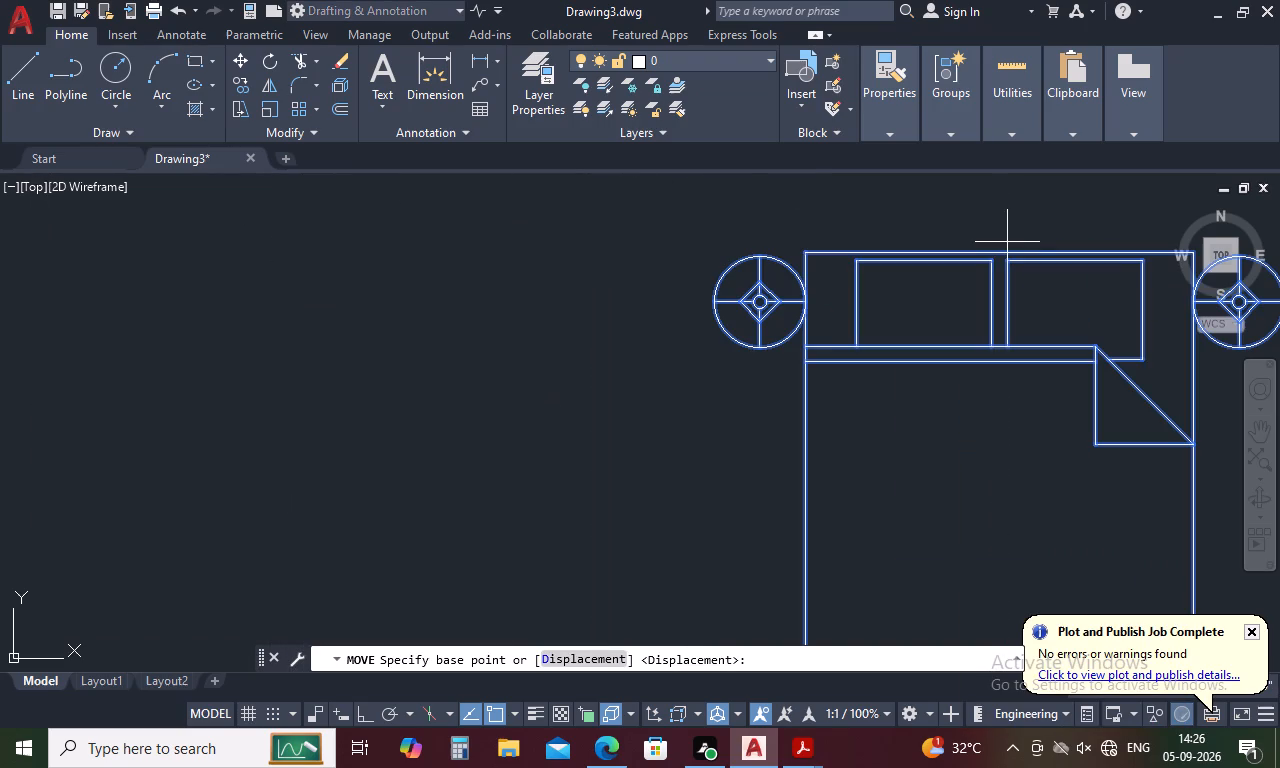
{"action": "left_click", "coordinate": [998, 249]}
{"action": "scroll", "coordinate": [998, 249], "scroll_direction": "down", "scroll_amount": 2}
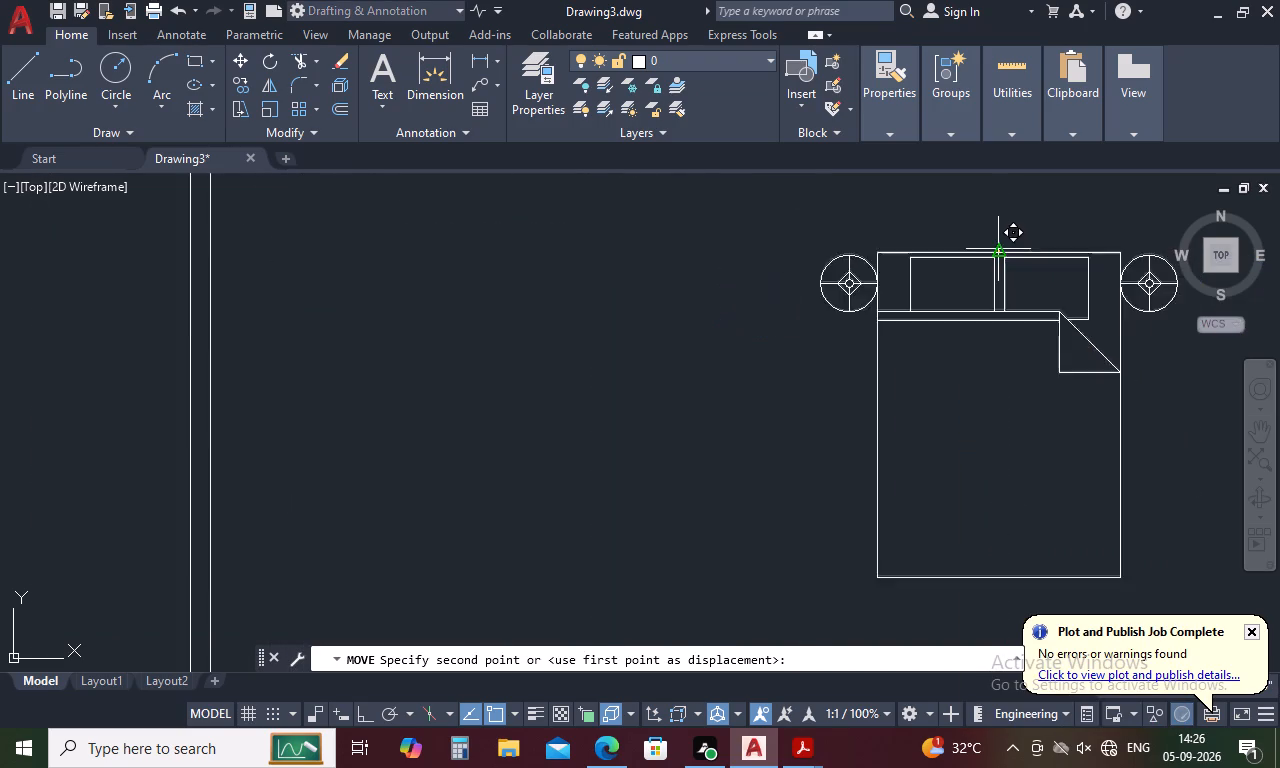
{"action": "scroll", "coordinate": [998, 249], "scroll_direction": "down", "scroll_amount": 2}
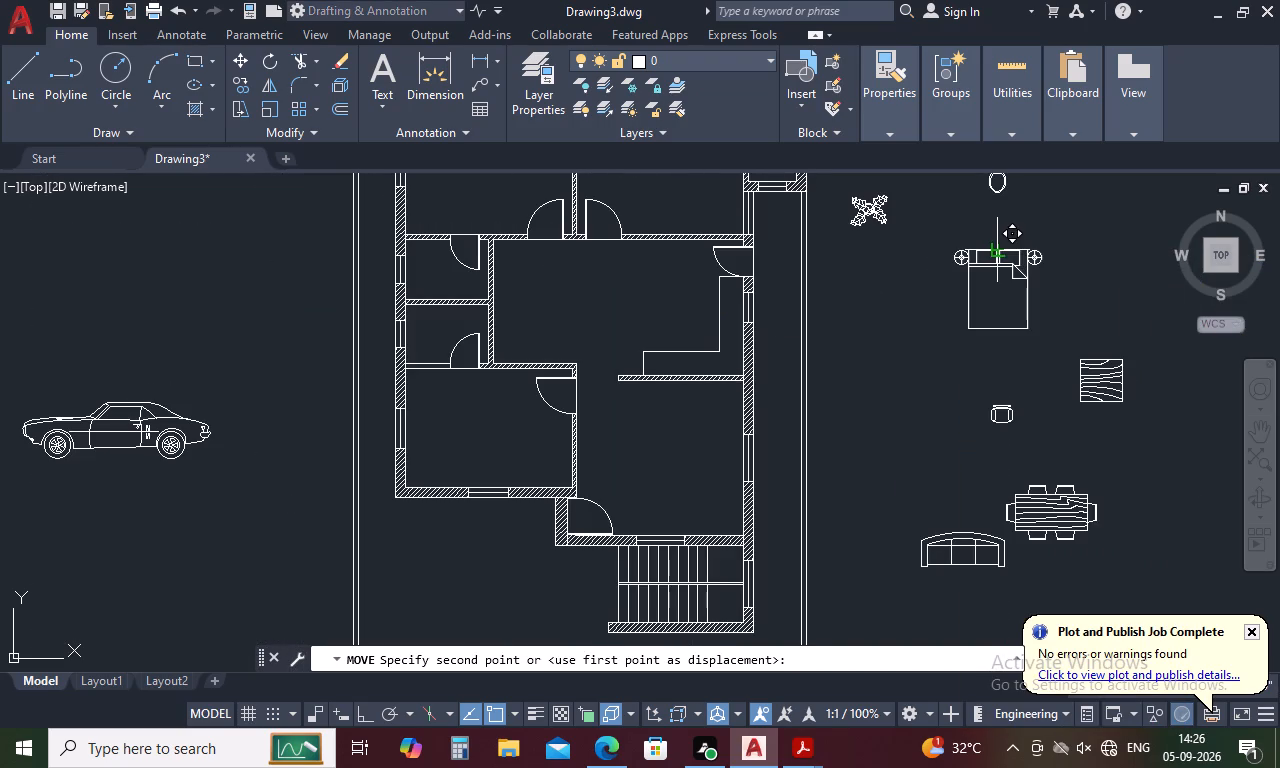
{"action": "scroll", "coordinate": [888, 311], "scroll_direction": "down", "scroll_amount": 2}
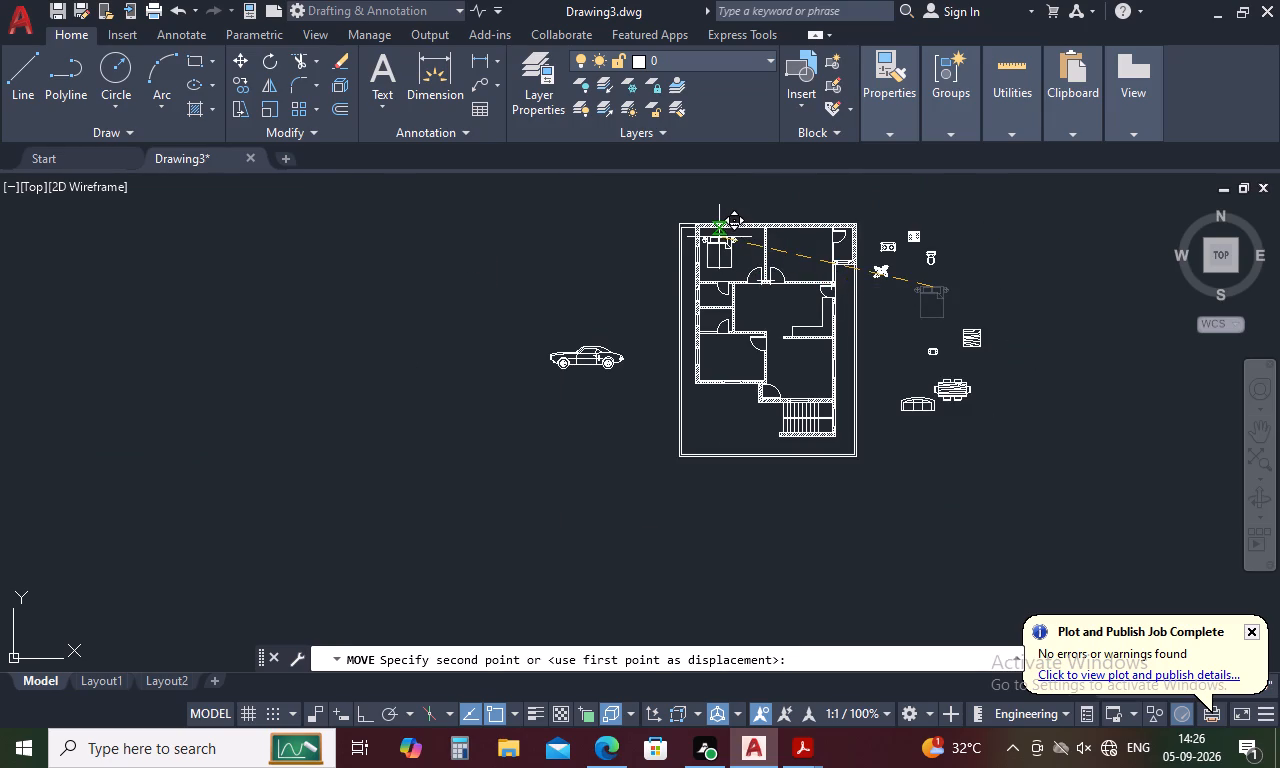
{"action": "scroll", "coordinate": [717, 228], "scroll_direction": "up", "scroll_amount": 4}
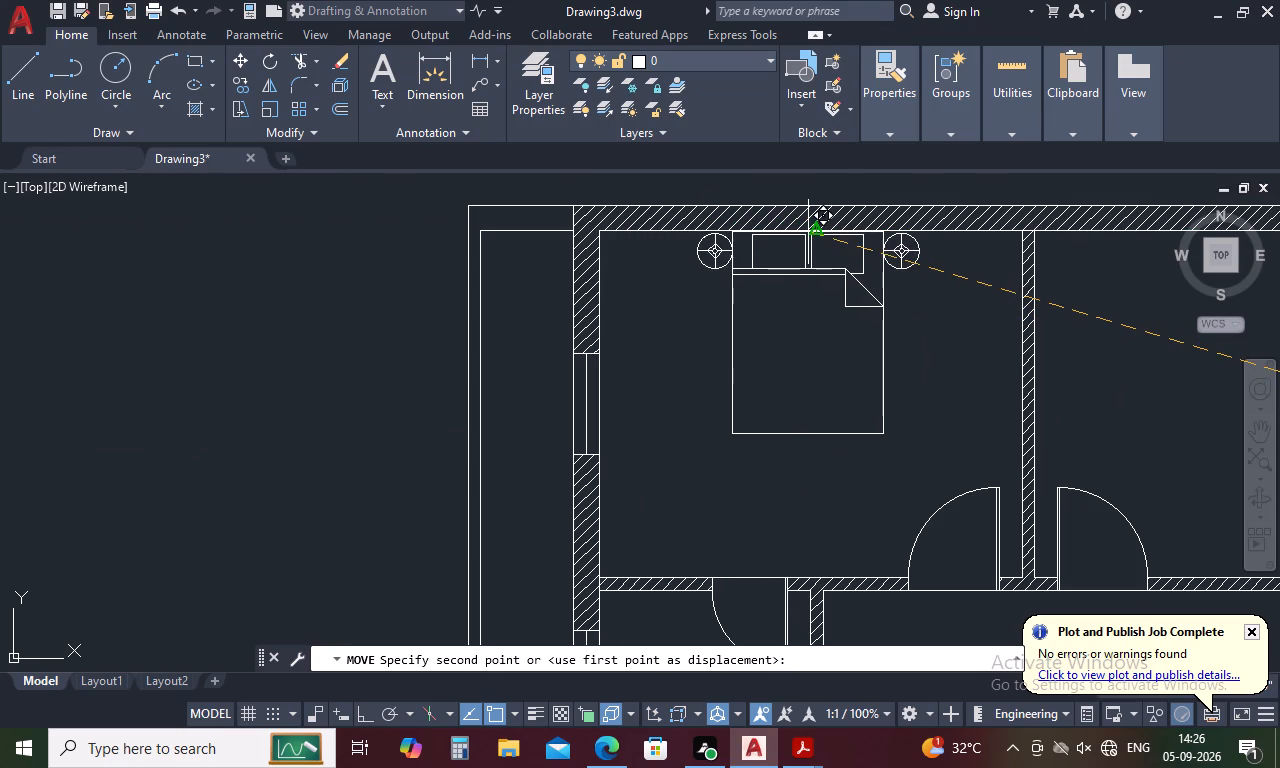
{"action": "left_click", "coordinate": [815, 231]}
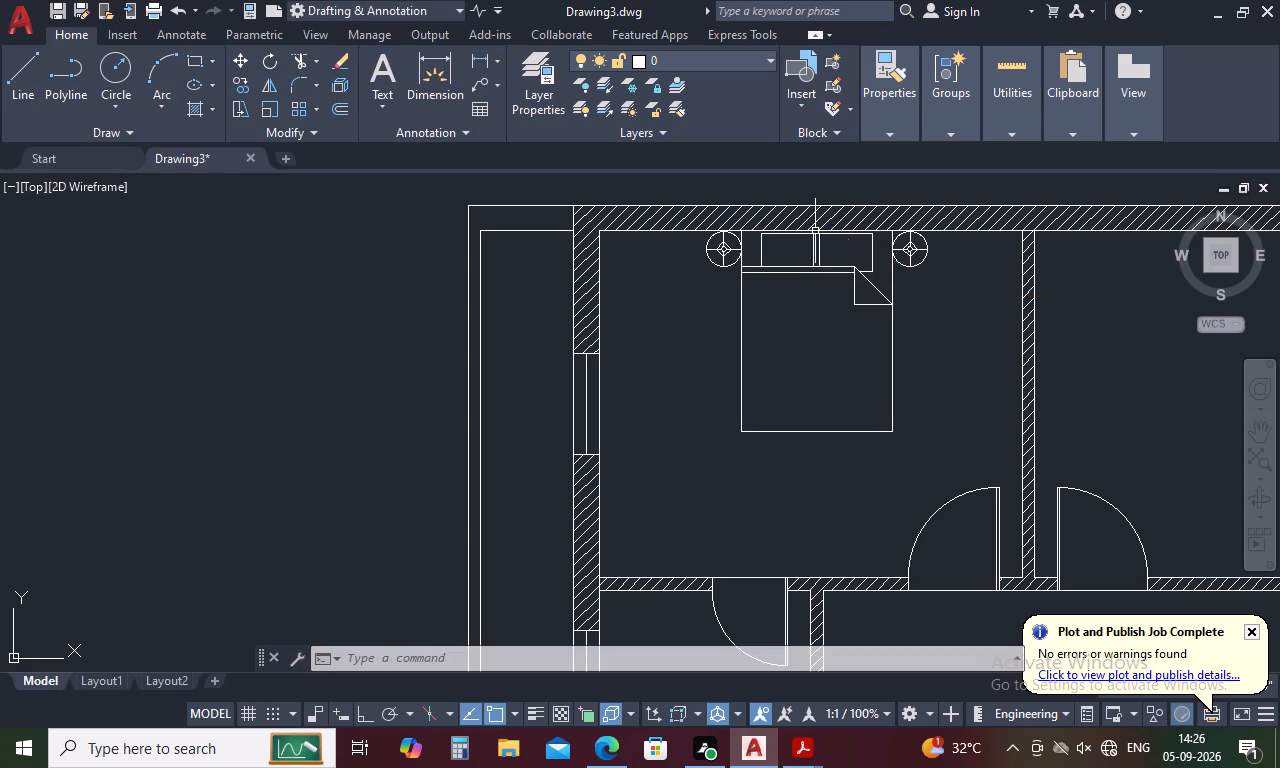
Copy the bed-and-lamps group from the northwest bedroom into the northeast bedroom, with its headboard against the north wall.
{"action": "left_click", "coordinate": [823, 264]}
{"action": "right_click", "coordinate": [823, 264]}
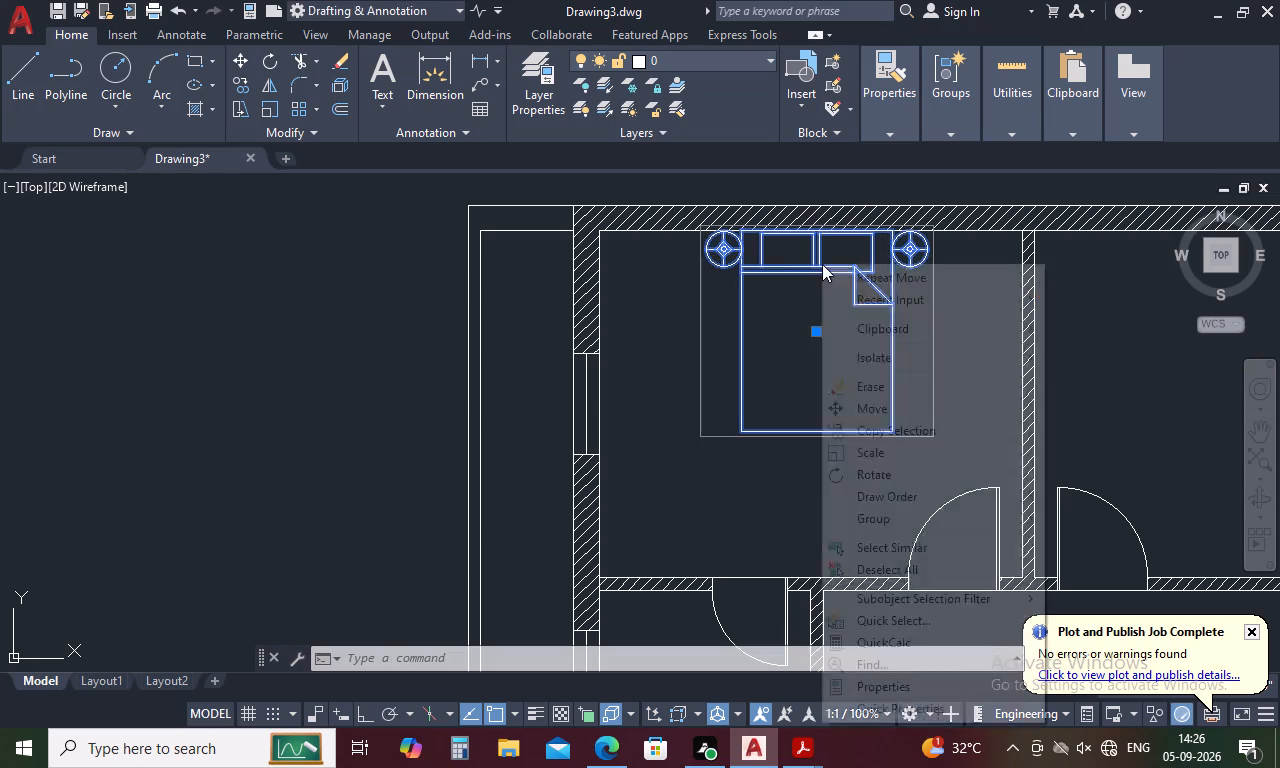
{"action": "left_click", "coordinate": [883, 426]}
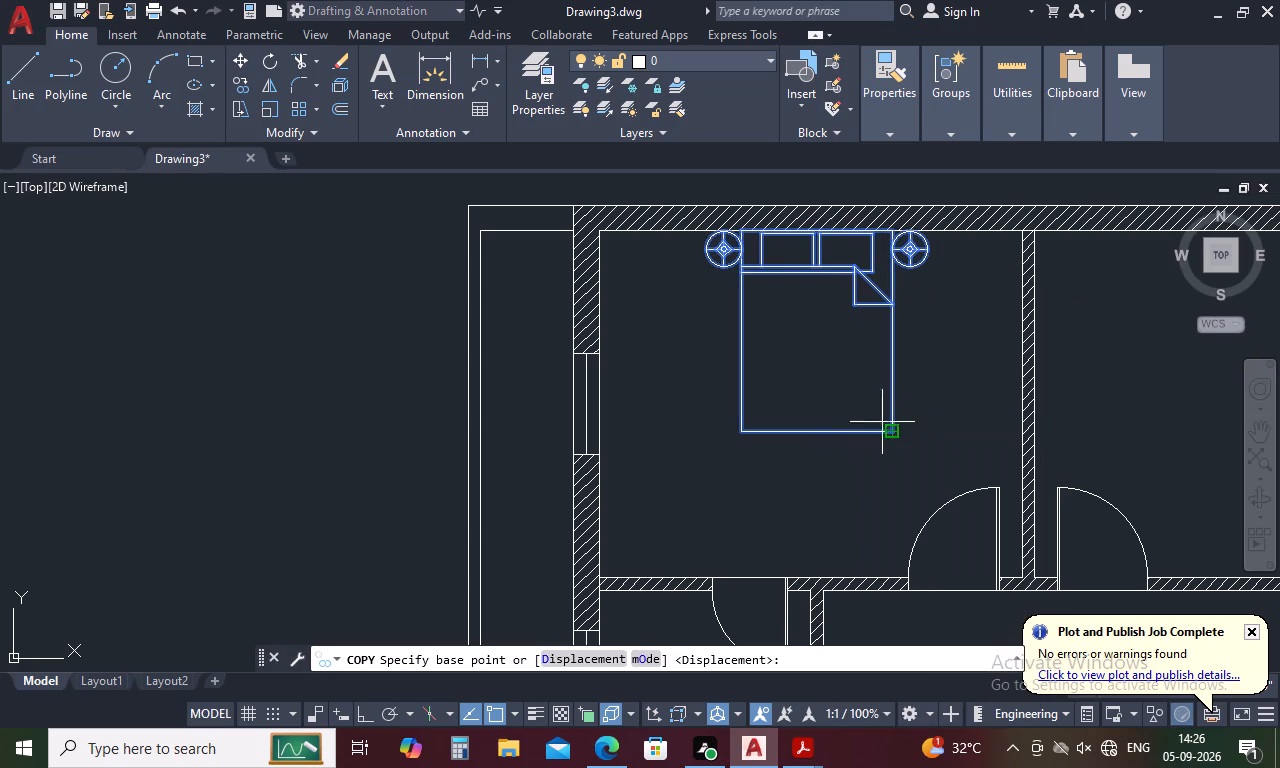
{"action": "left_click", "coordinate": [820, 234]}
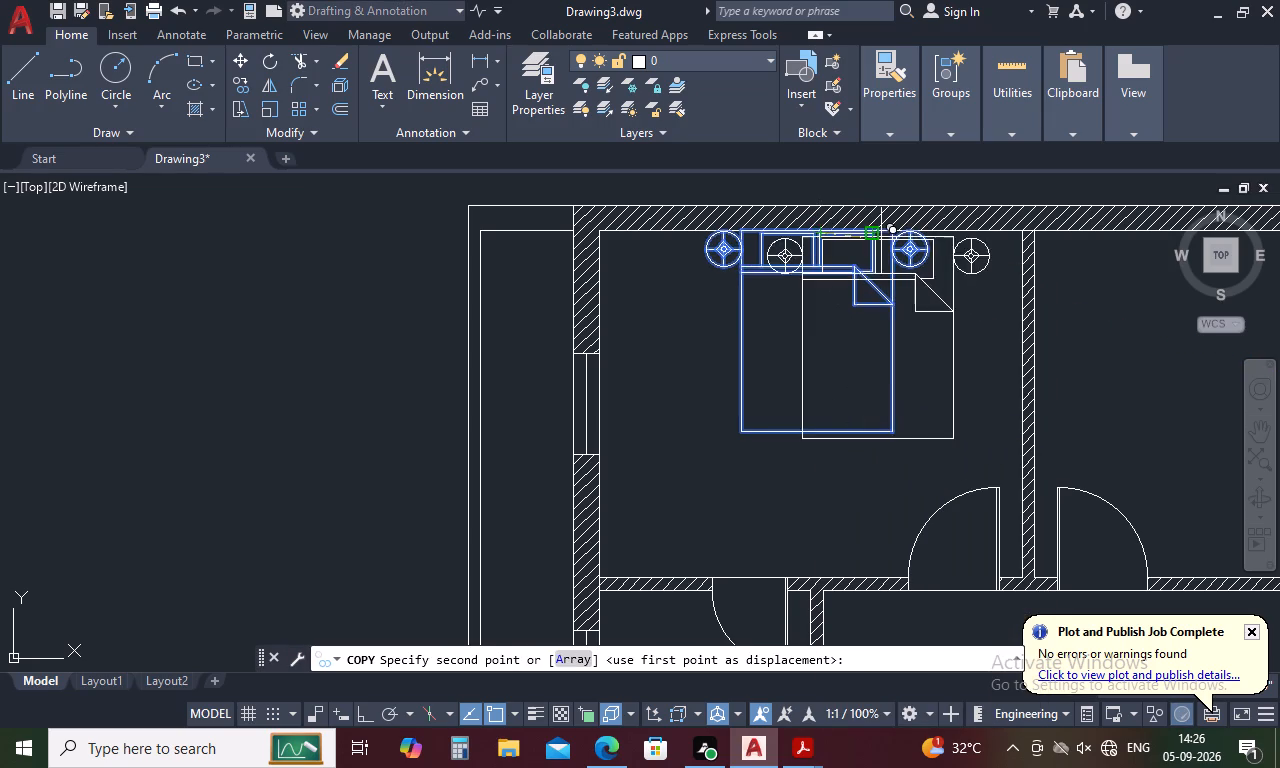
{"action": "scroll", "coordinate": [881, 240], "scroll_direction": "down", "scroll_amount": 4}
{"action": "scroll", "coordinate": [949, 246], "scroll_direction": "up", "scroll_amount": 4}
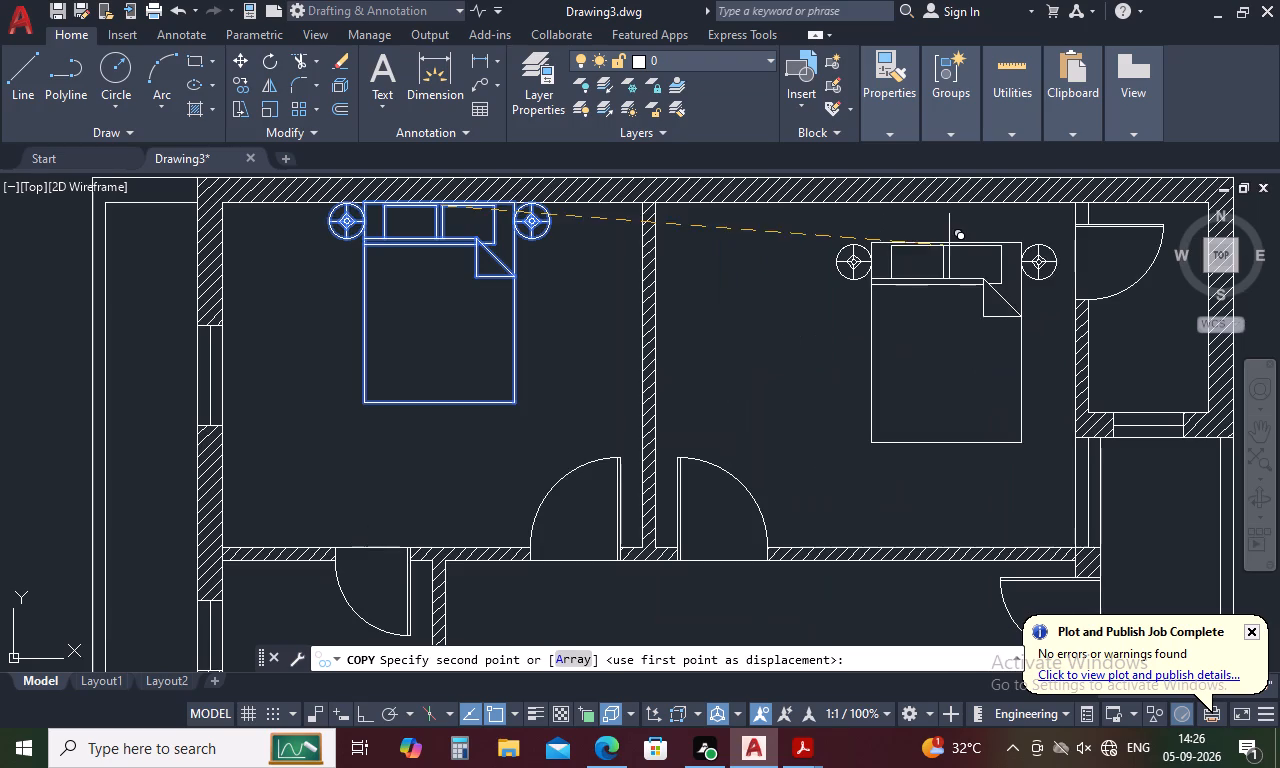
{"action": "scroll", "coordinate": [942, 207], "scroll_direction": "up", "scroll_amount": 3}
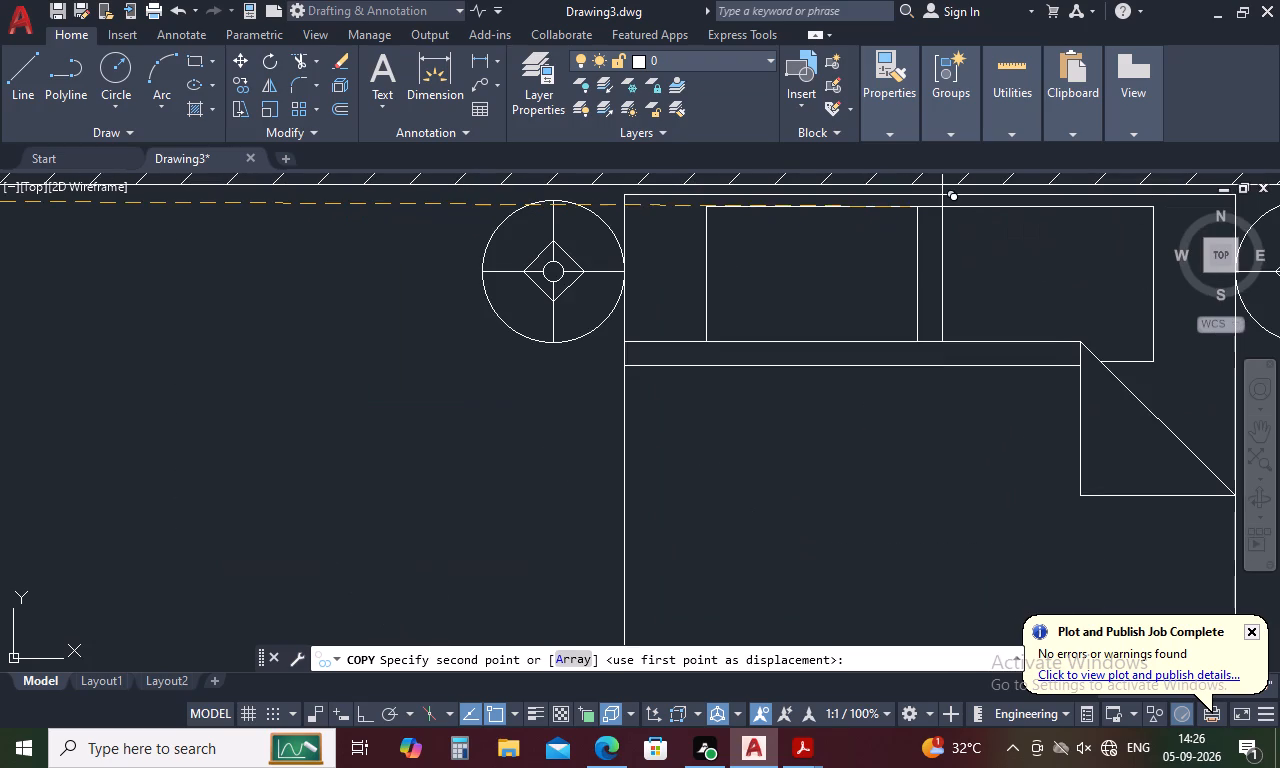
{"action": "left_click", "coordinate": [947, 197]}
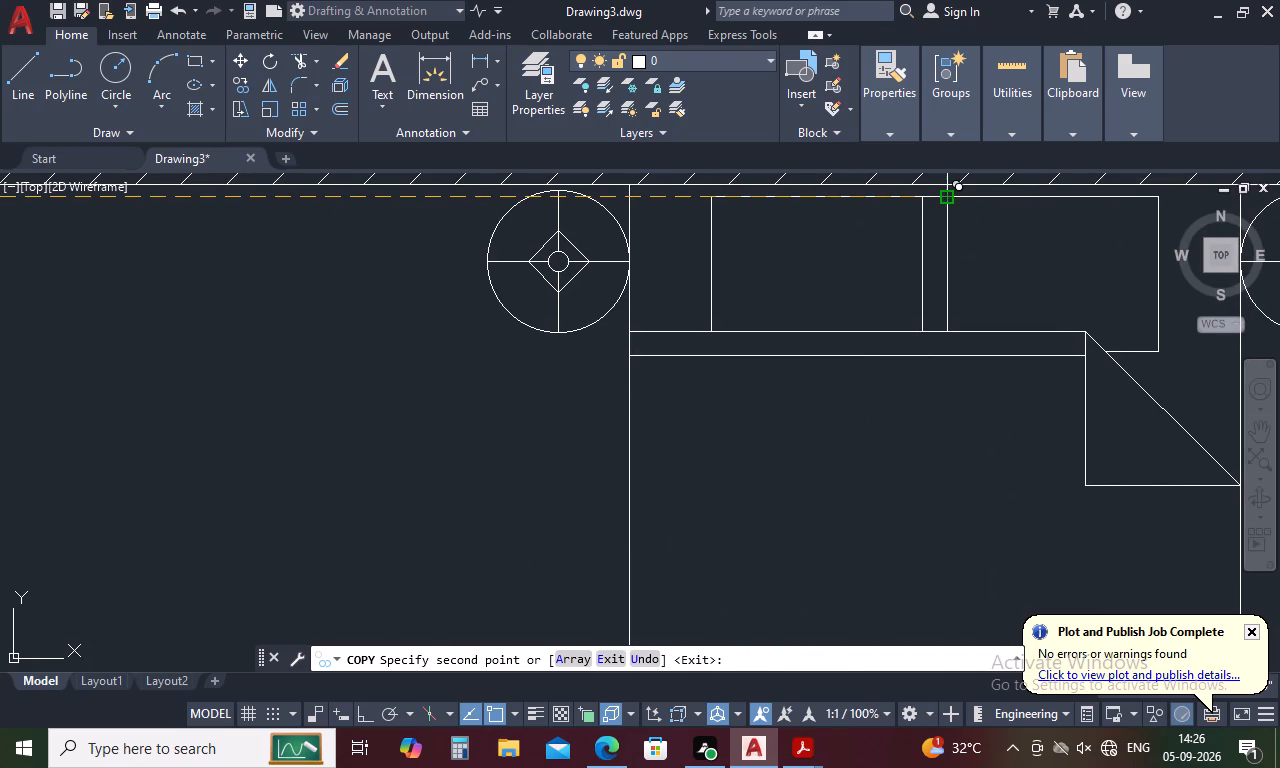
Place another copy of the bed-and-lamps group in the southwest bedroom and finish copying.
{"action": "scroll", "coordinate": [871, 249], "scroll_direction": "down", "scroll_amount": 4}
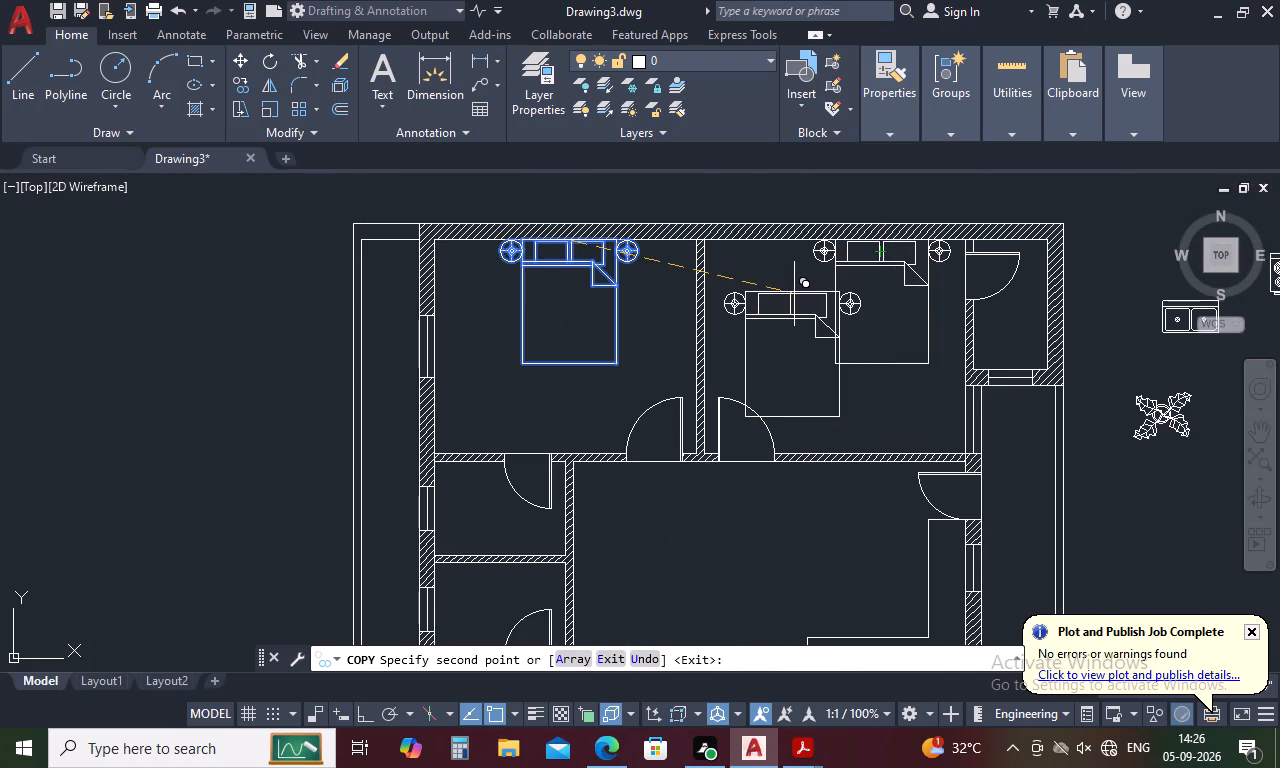
{"action": "scroll", "coordinate": [758, 292], "scroll_direction": "down", "scroll_amount": 2}
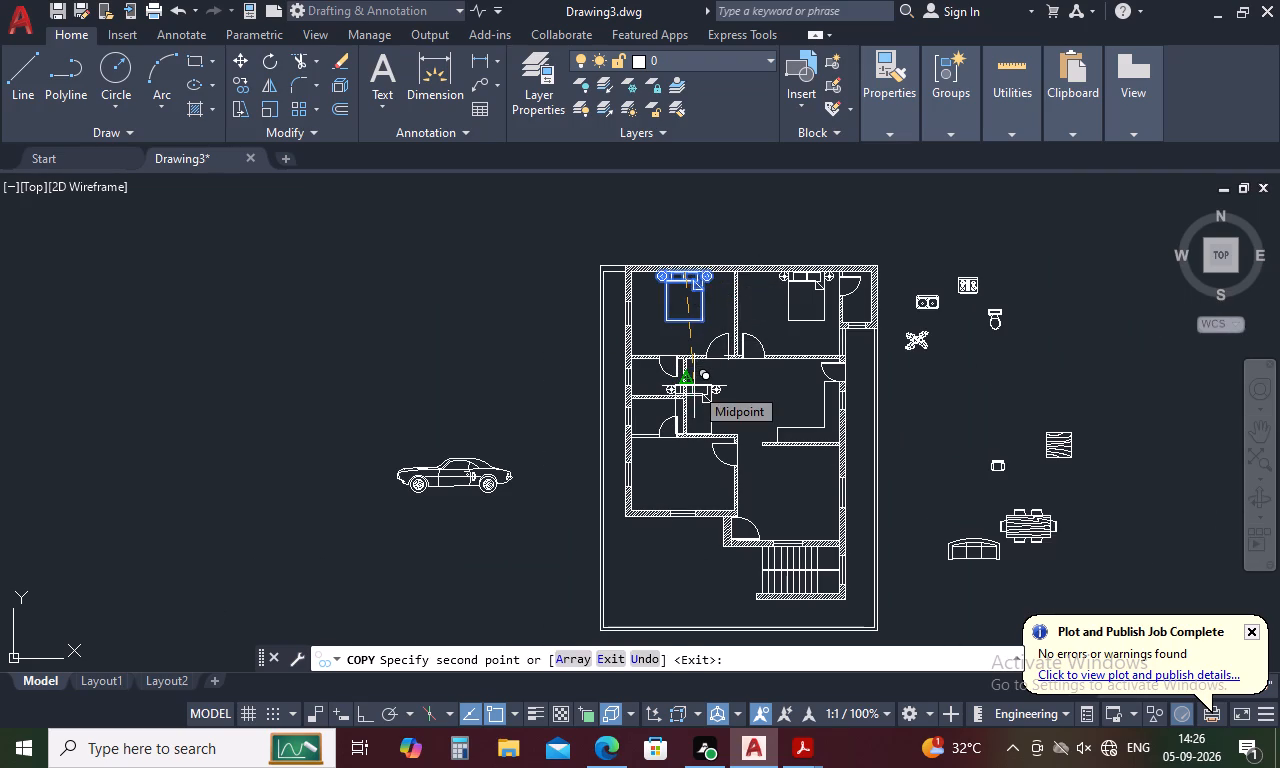
{"action": "scroll", "coordinate": [675, 460], "scroll_direction": "up", "scroll_amount": 4}
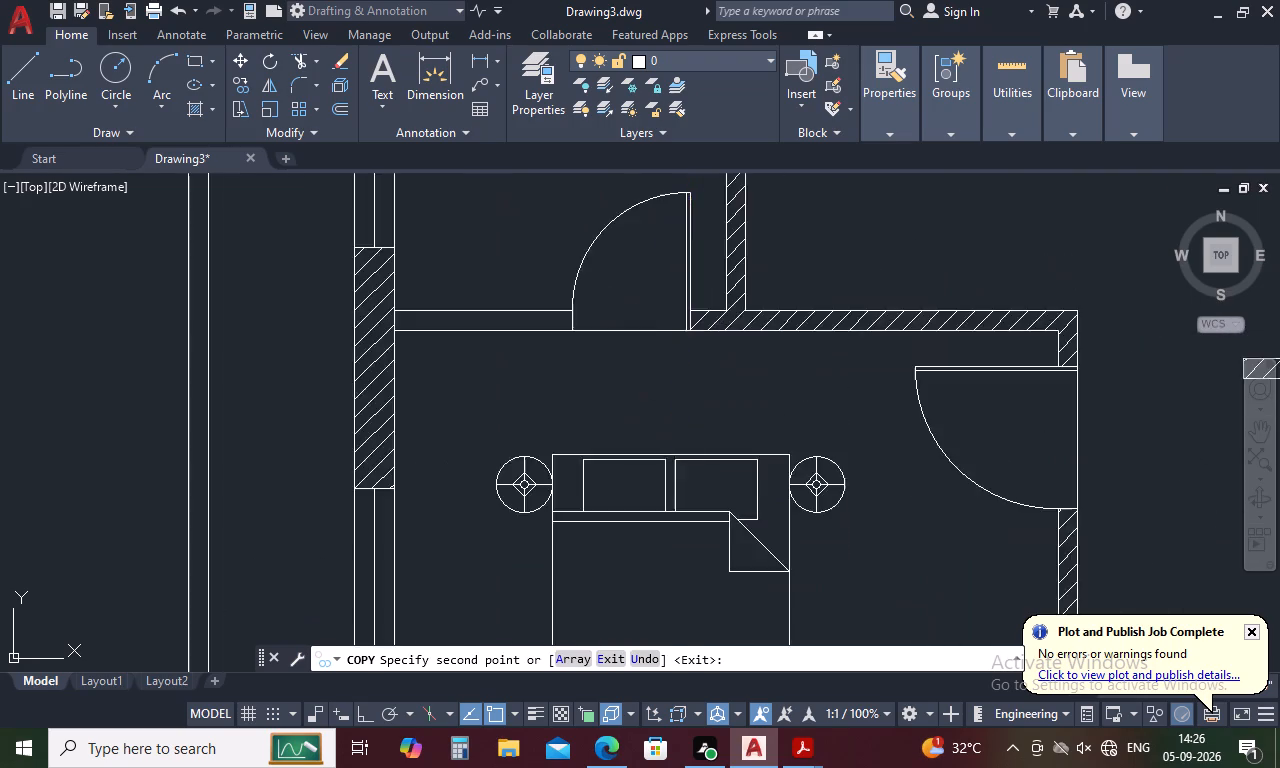
{"action": "scroll", "coordinate": [675, 460], "scroll_direction": "down", "scroll_amount": 4}
{"action": "scroll", "coordinate": [686, 463], "scroll_direction": "up", "scroll_amount": 2}
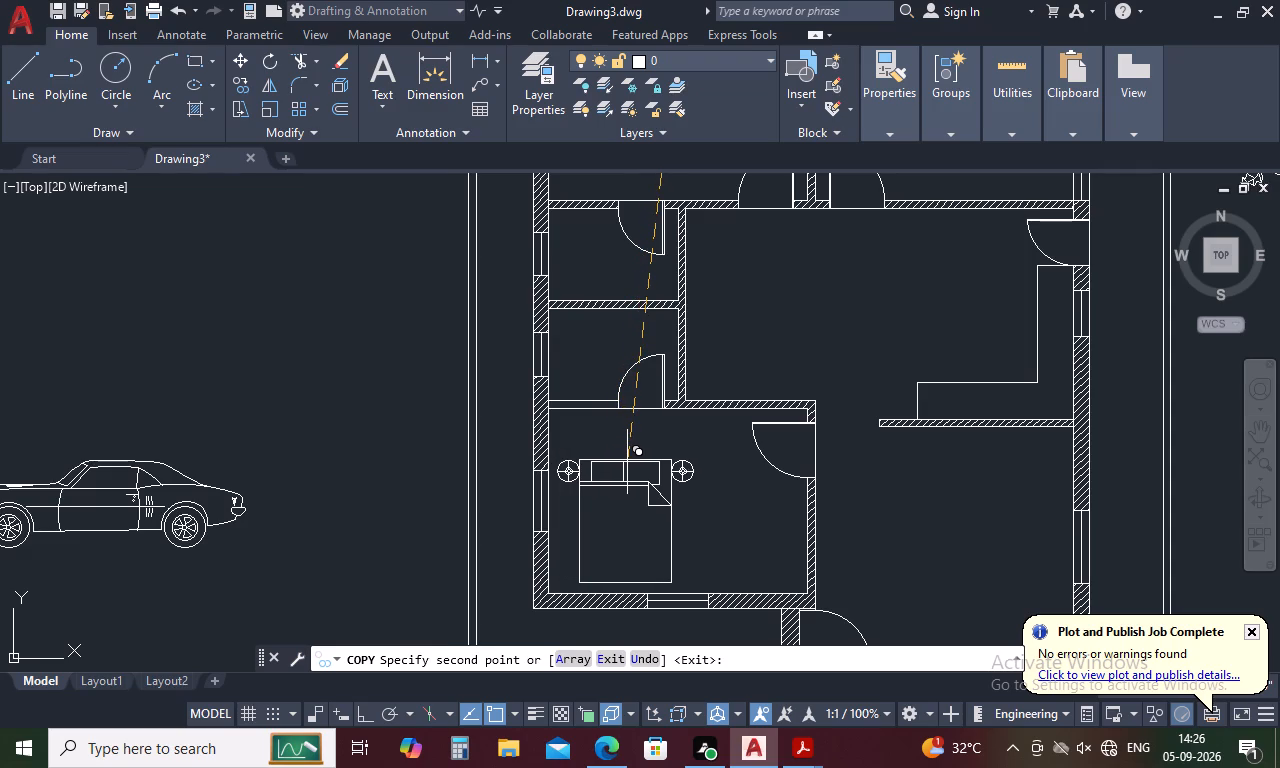
{"action": "left_click", "coordinate": [627, 462]}
{"action": "key", "text": "Escape"}
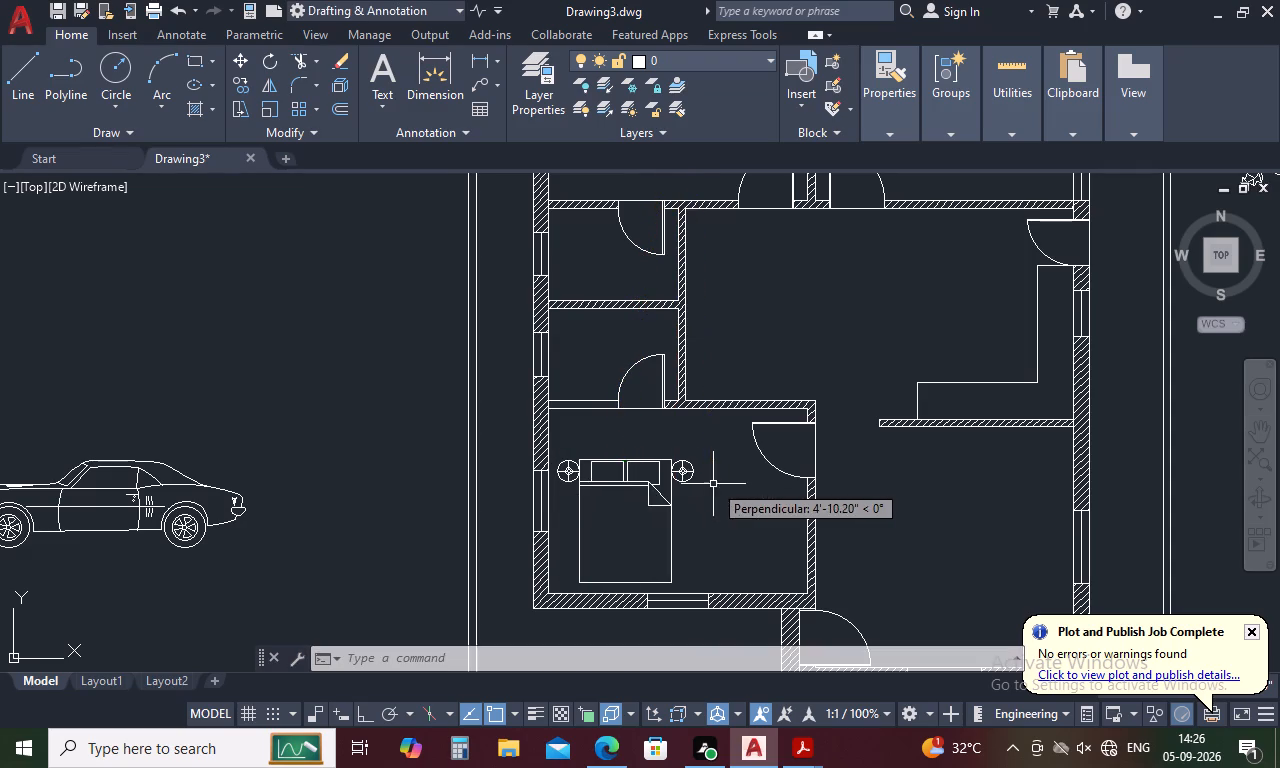
Rotate the southwest bedroom's bed-and-lamps group 180° about its centre with Ortho on, so the pillows face south.
{"action": "left_click", "coordinate": [655, 462]}
{"action": "right_click", "coordinate": [653, 462]}
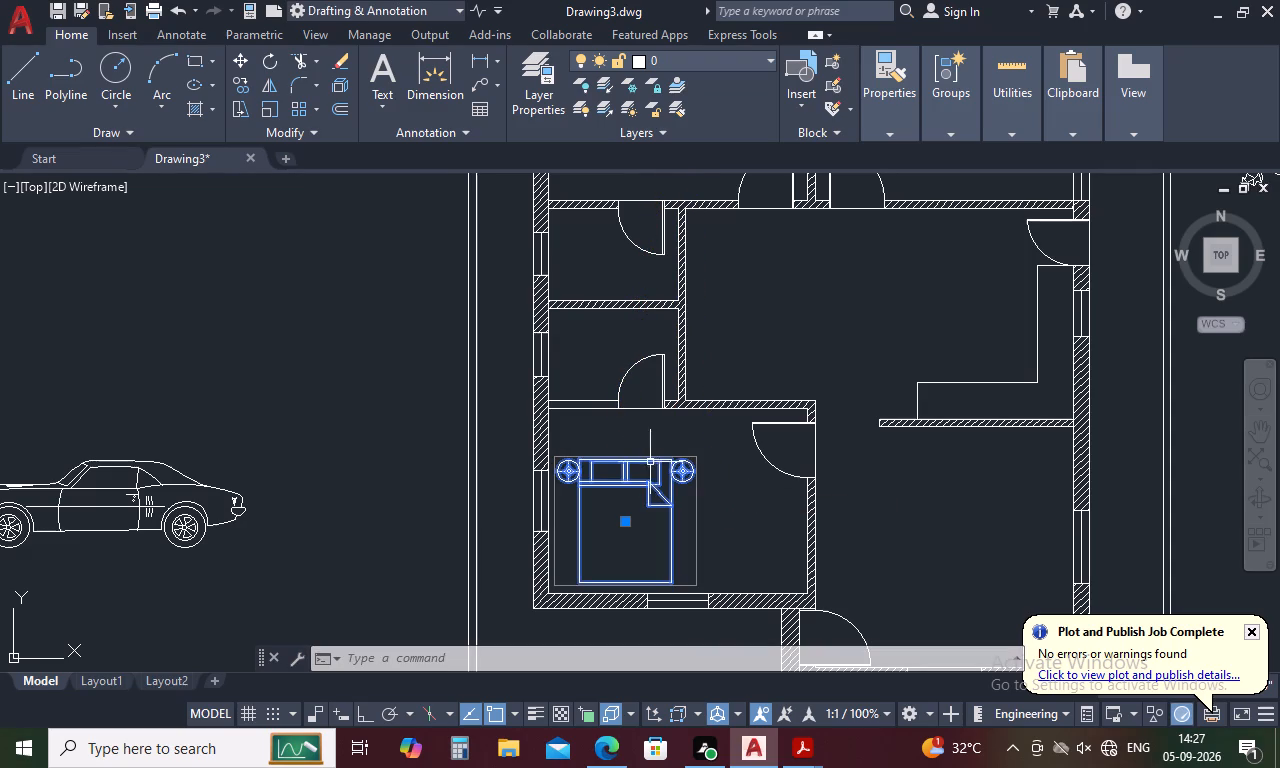
{"action": "left_click", "coordinate": [741, 211]}
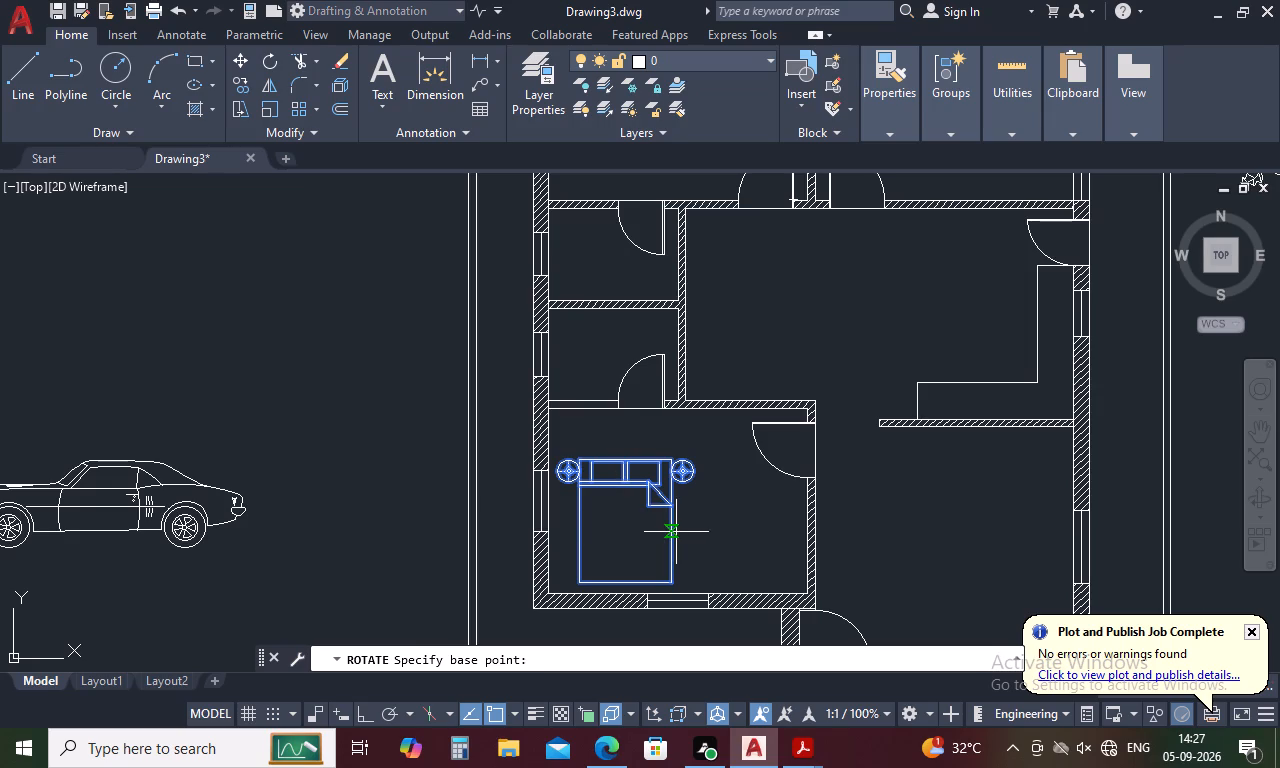
{"action": "left_click", "coordinate": [626, 521]}
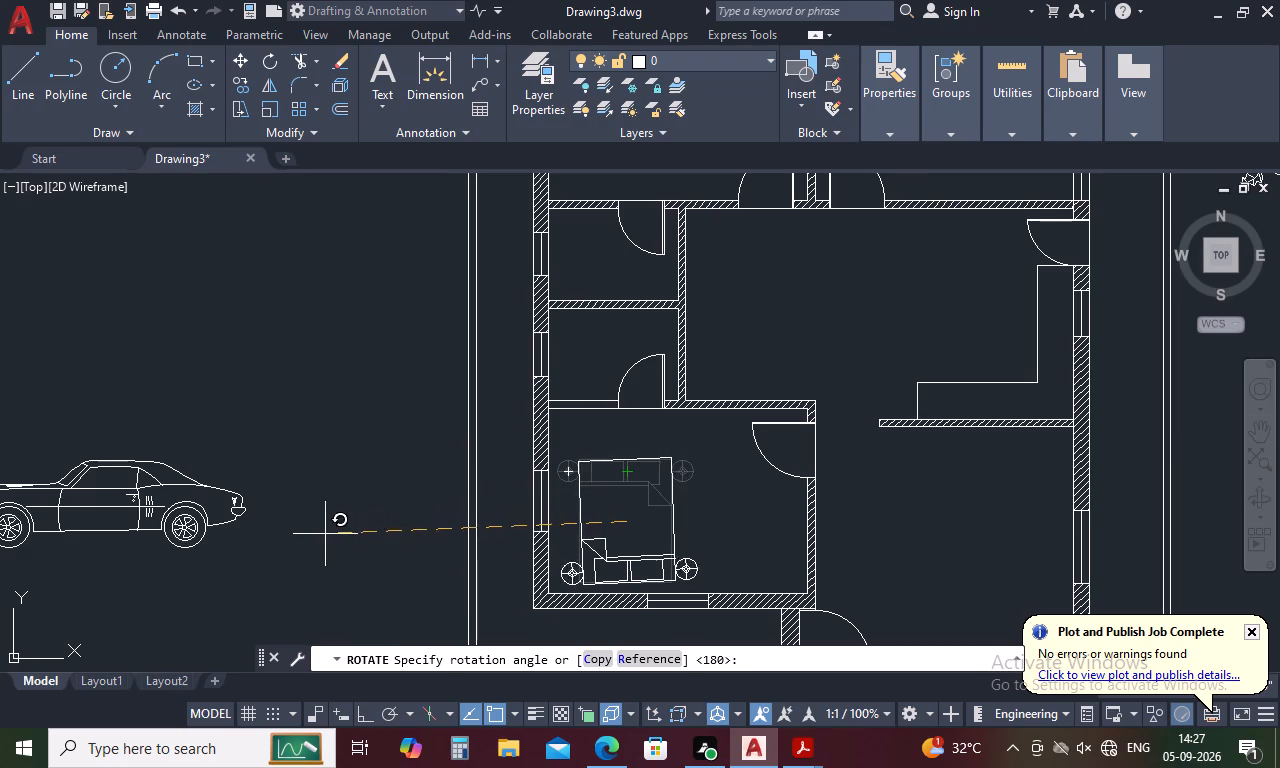
{"action": "key", "text": "F8"}
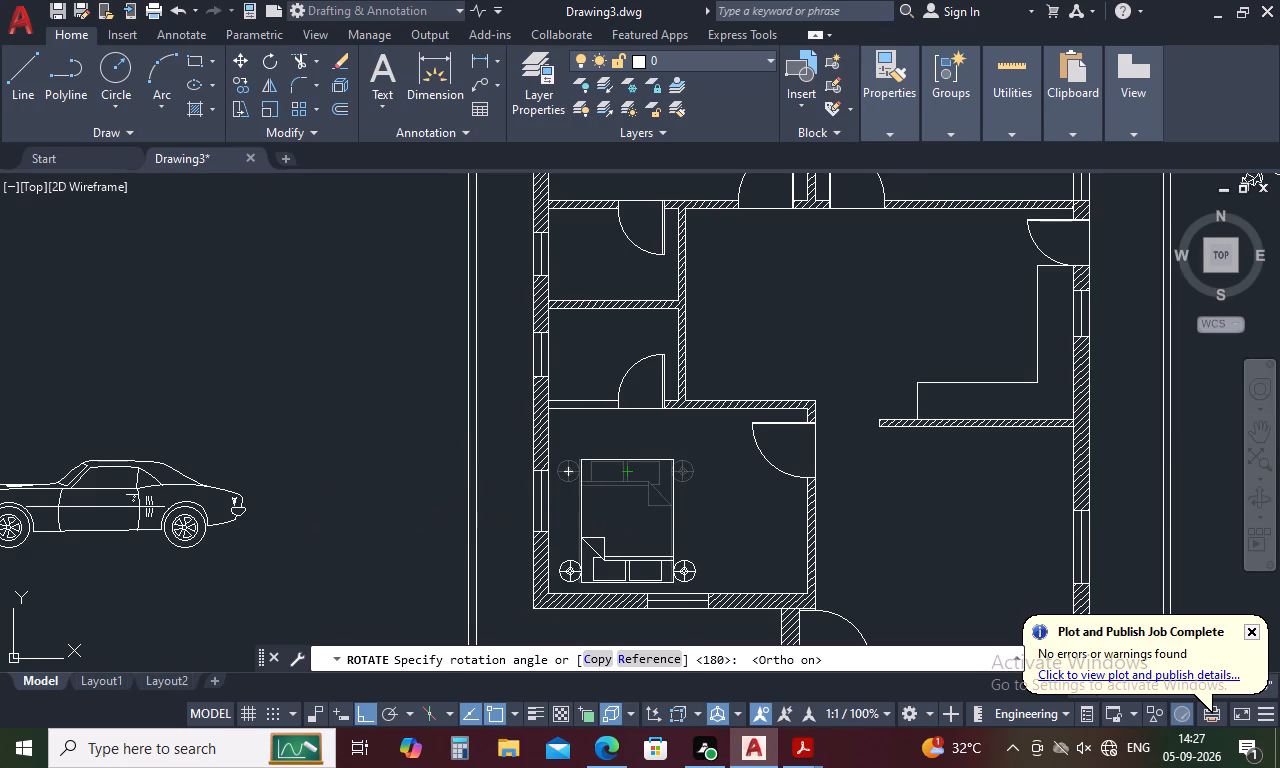
{"action": "left_click", "coordinate": [348, 451]}
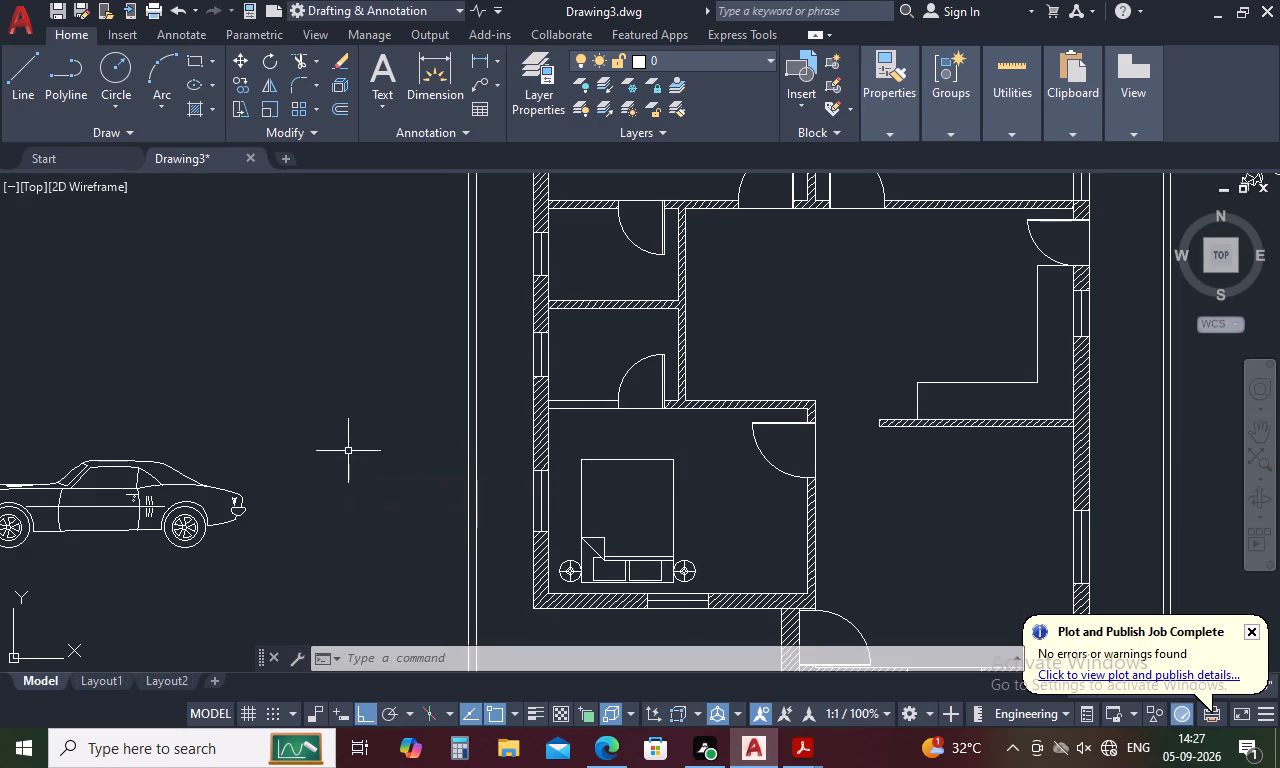
Move the southwest bedroom's bed-and-lamps group straight down so its headboard touches the south wall.
{"action": "scroll", "coordinate": [576, 449], "scroll_direction": "down", "scroll_amount": 1}
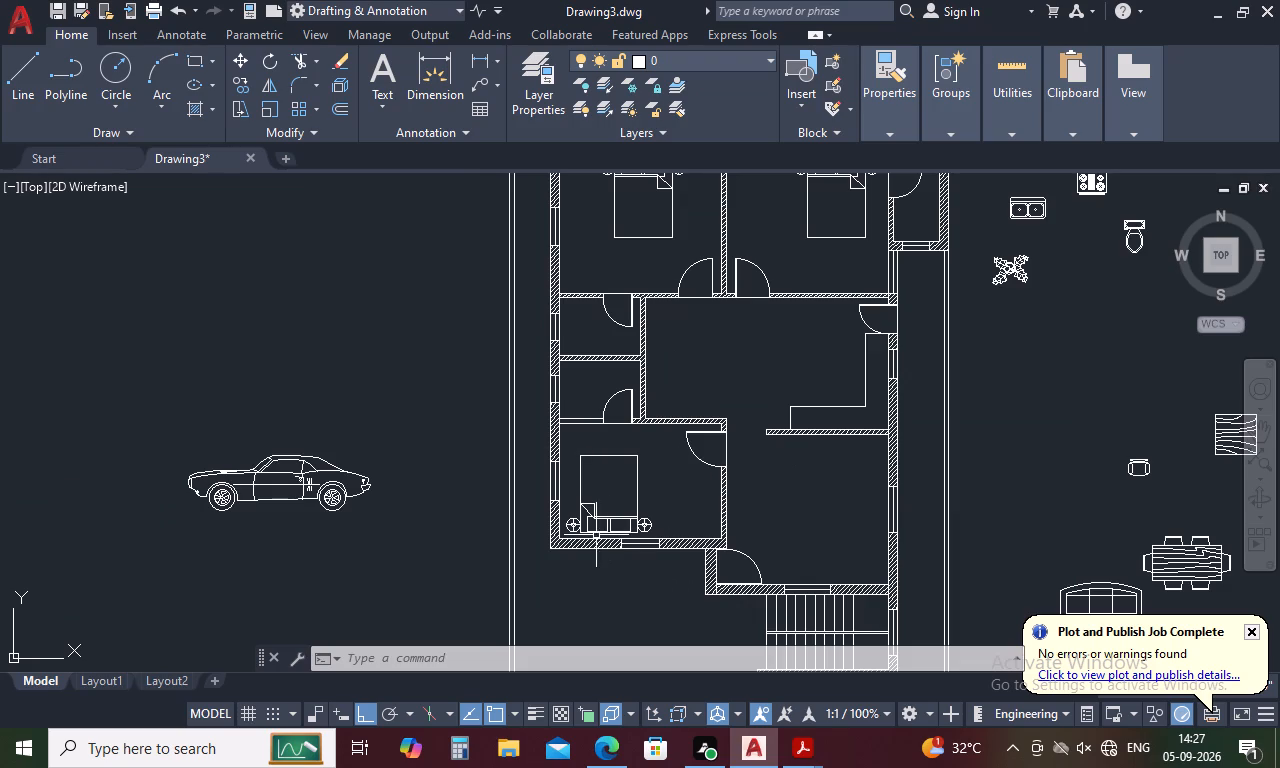
{"action": "scroll", "coordinate": [573, 562], "scroll_direction": "up", "scroll_amount": 4}
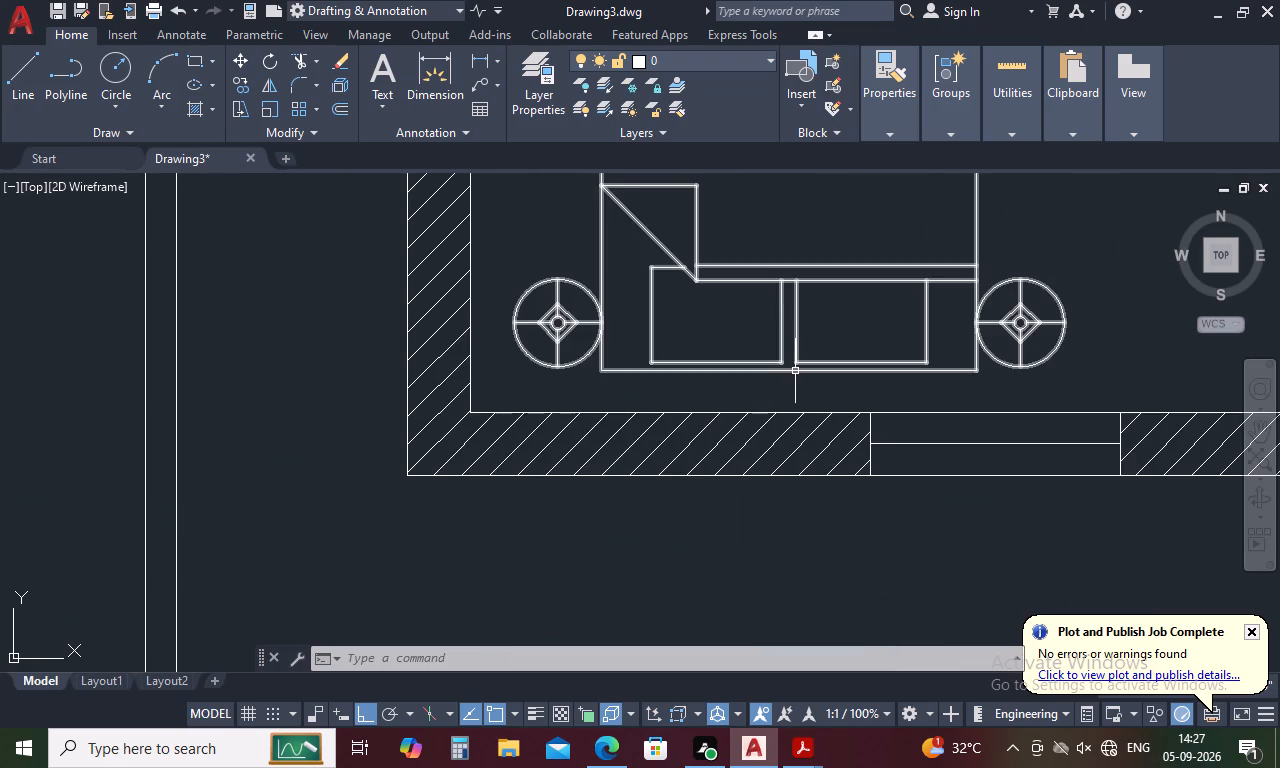
{"action": "left_click", "coordinate": [795, 371]}
{"action": "right_click", "coordinate": [795, 371]}
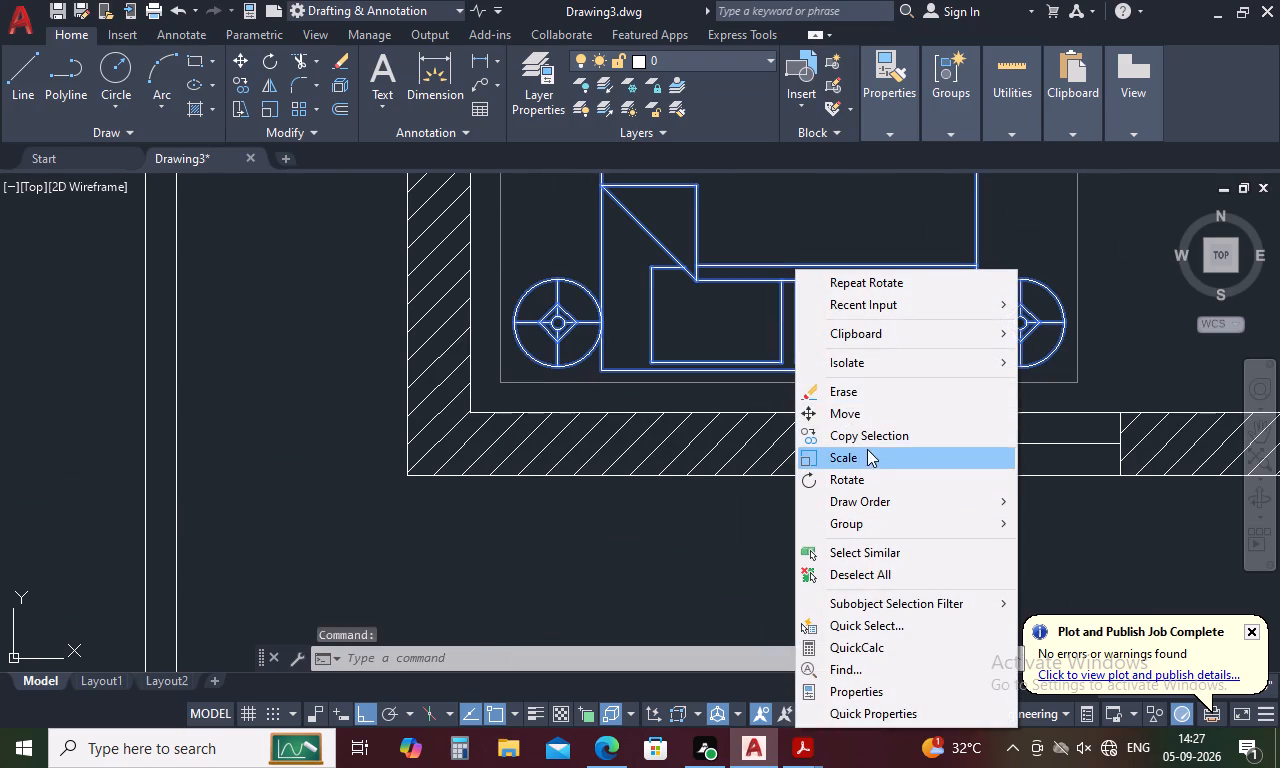
{"action": "left_click", "coordinate": [868, 422]}
{"action": "left_click", "coordinate": [780, 371]}
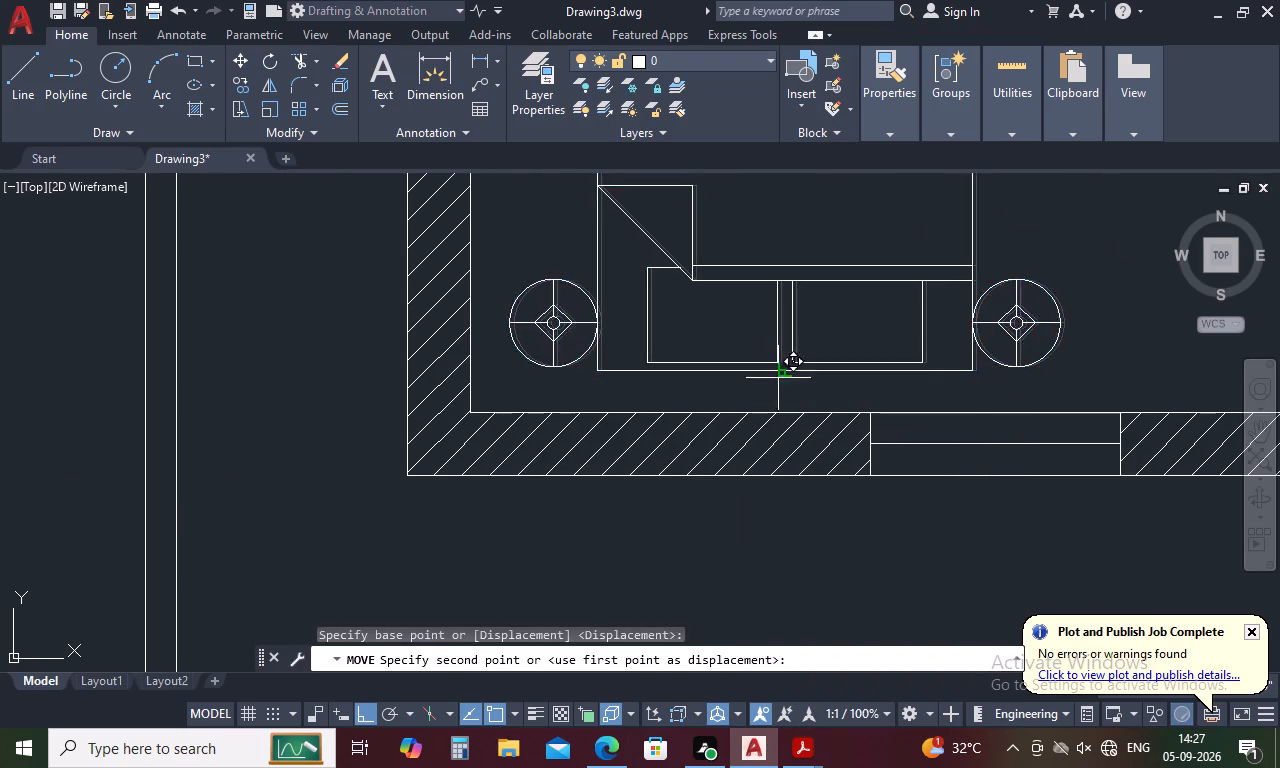
{"action": "left_click", "coordinate": [778, 414]}
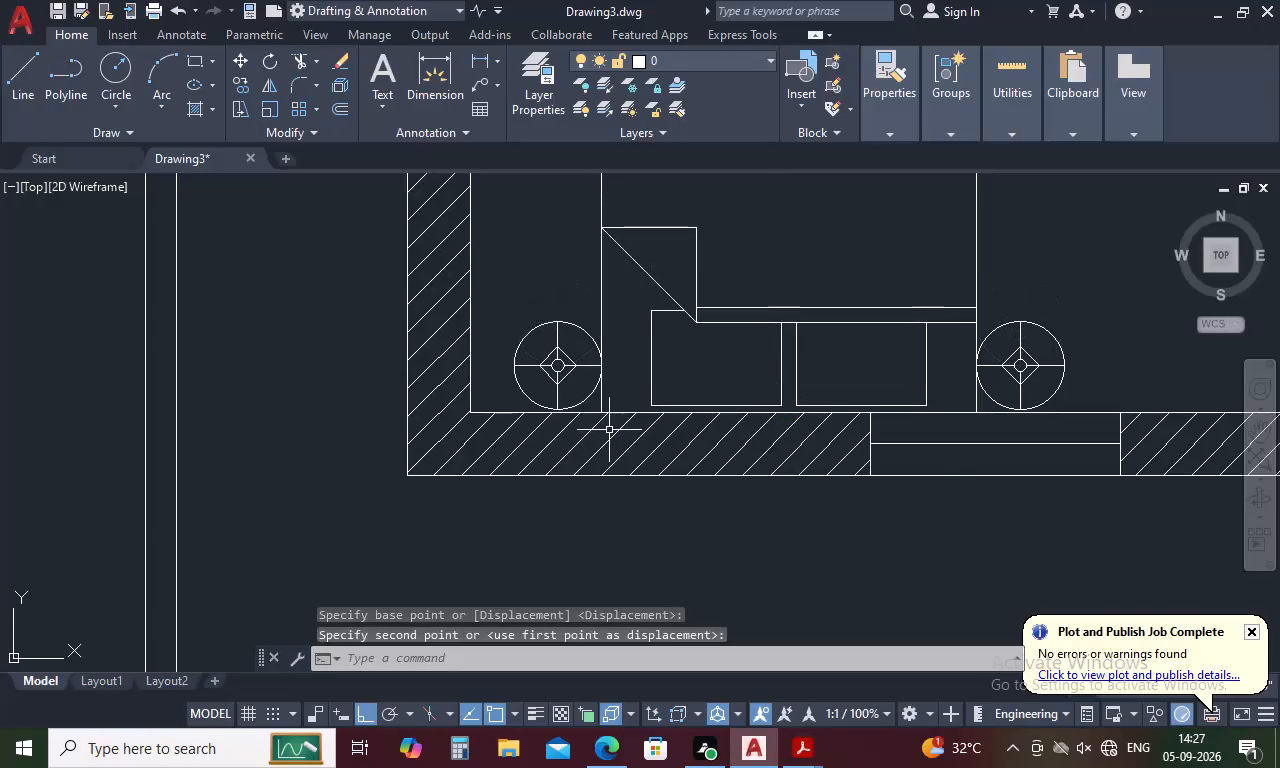
Rotate the sofa block outside the plan 180° so its curved back faces south.
{"action": "scroll", "coordinate": [609, 430], "scroll_direction": "down", "scroll_amount": 2}
{"action": "scroll", "coordinate": [805, 447], "scroll_direction": "down", "scroll_amount": 2}
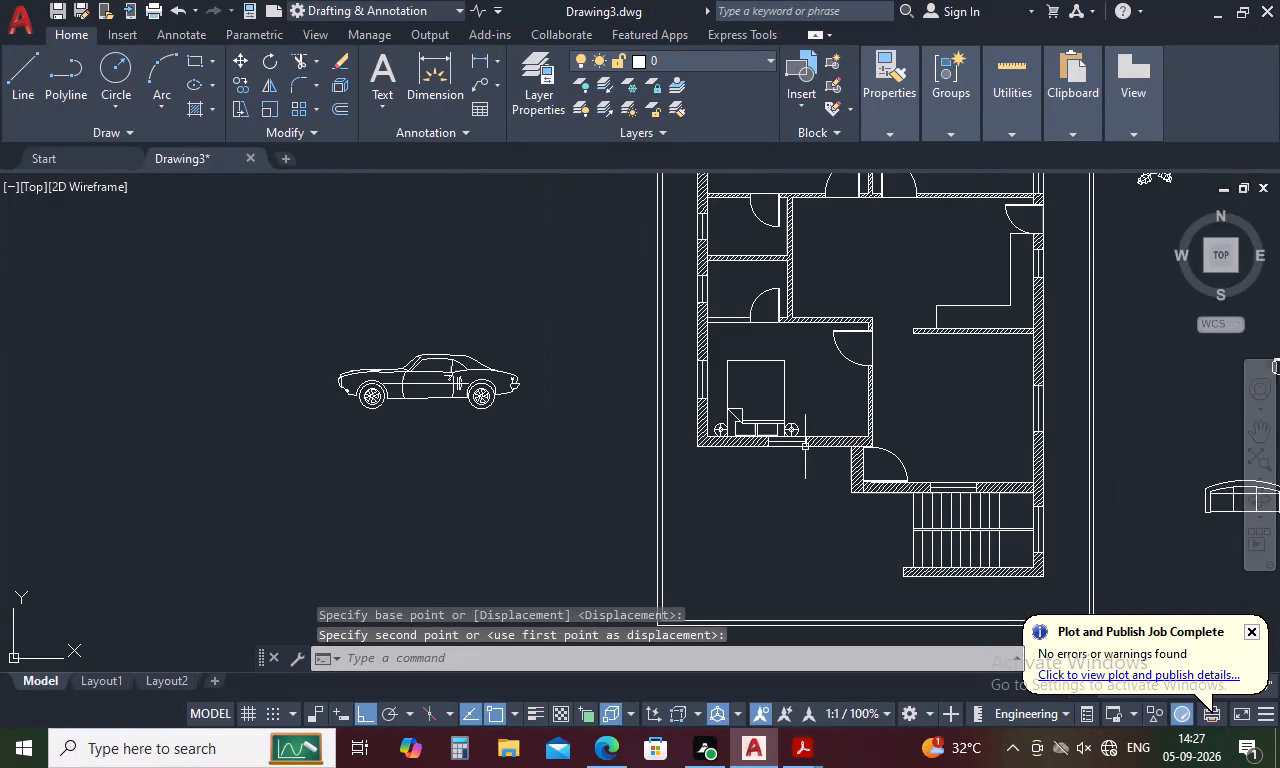
{"action": "scroll", "coordinate": [934, 447], "scroll_direction": "down", "scroll_amount": 1}
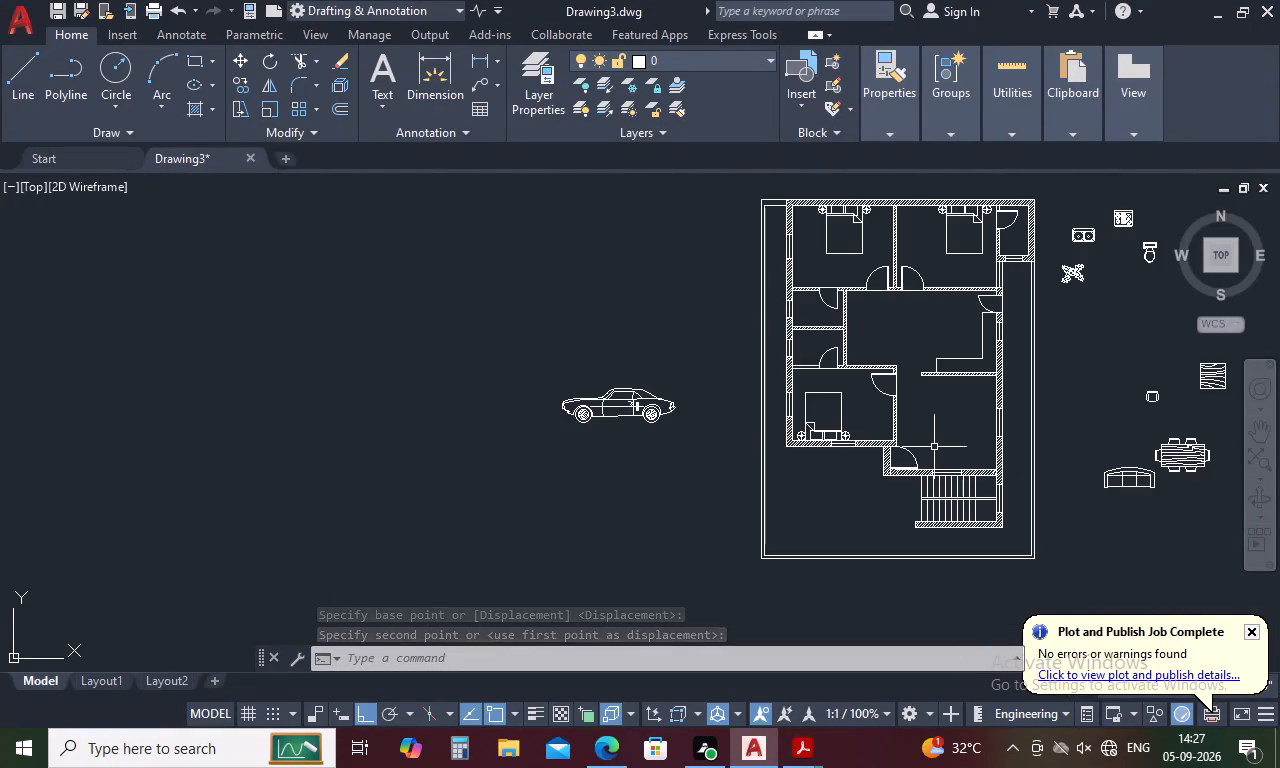
{"action": "scroll", "coordinate": [919, 424], "scroll_direction": "up", "scroll_amount": 1}
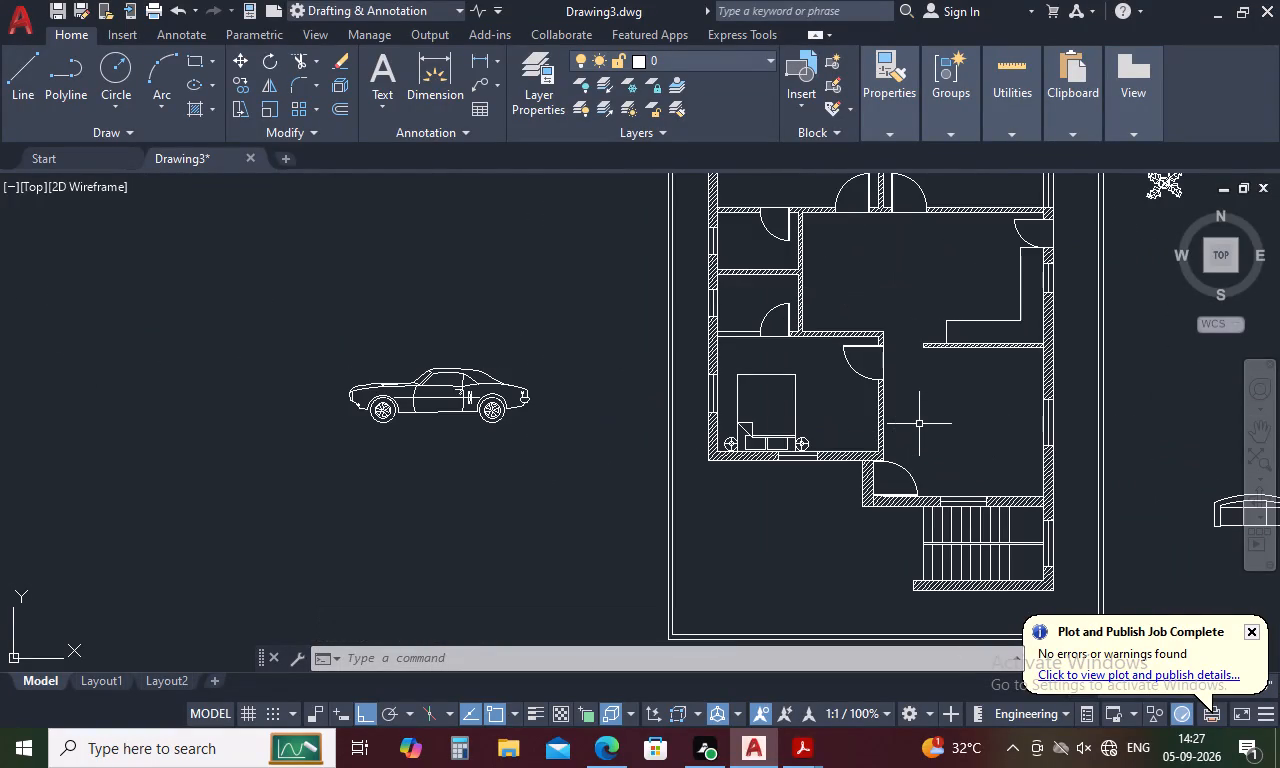
{"action": "scroll", "coordinate": [871, 390], "scroll_direction": "down", "scroll_amount": 2}
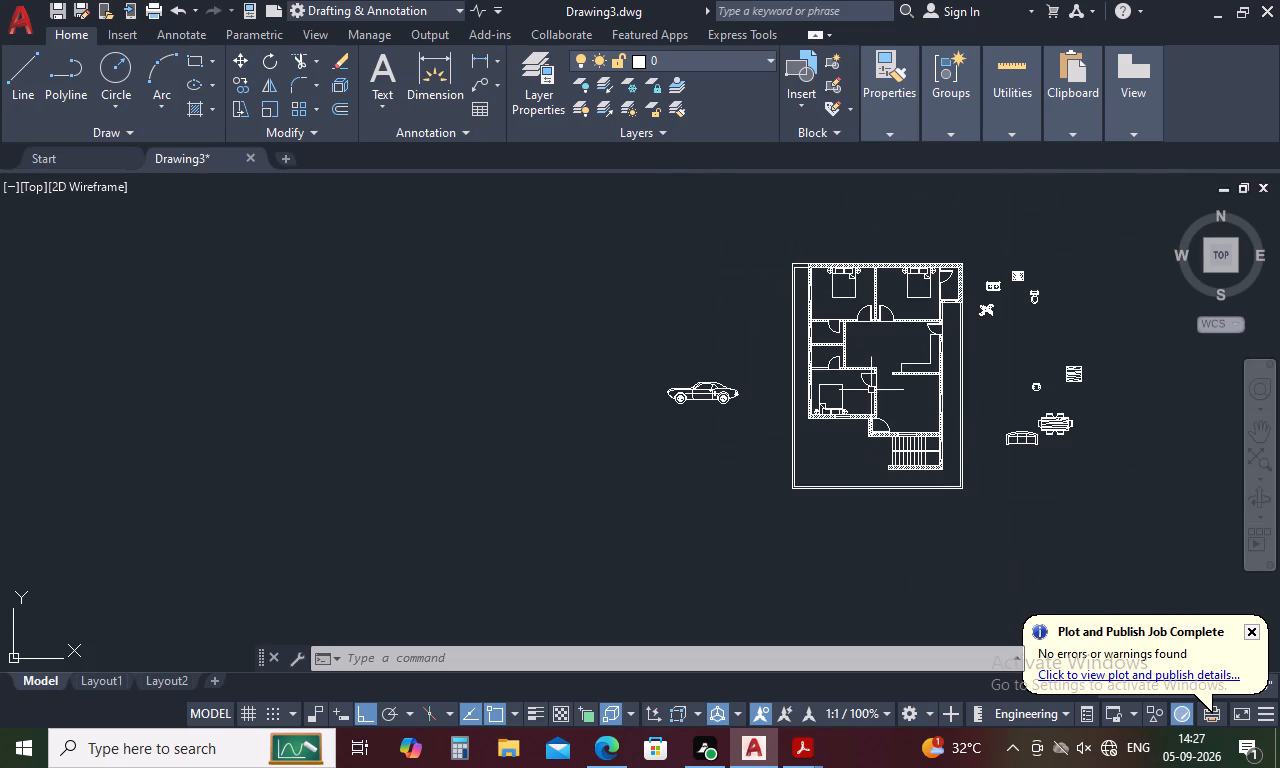
{"action": "left_click", "coordinate": [1028, 430]}
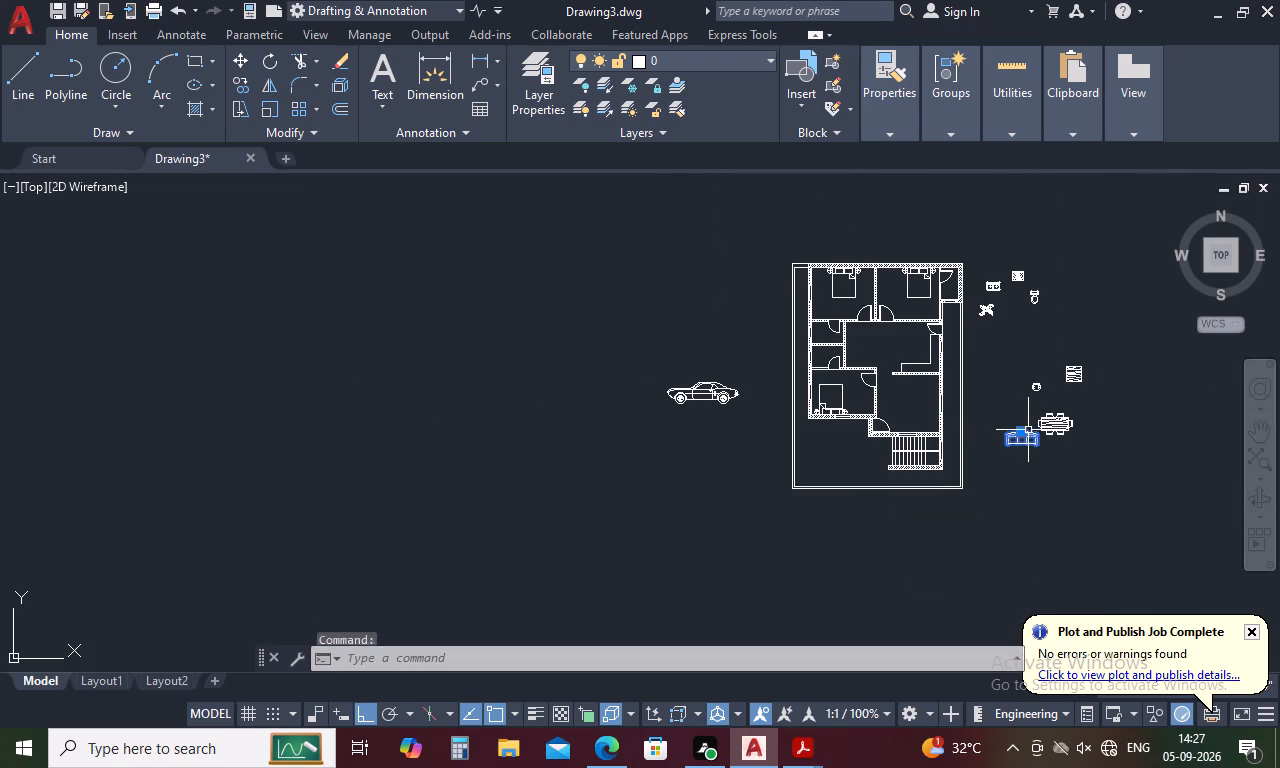
{"action": "right_click", "coordinate": [1026, 431]}
{"action": "left_click", "coordinate": [1072, 446]}
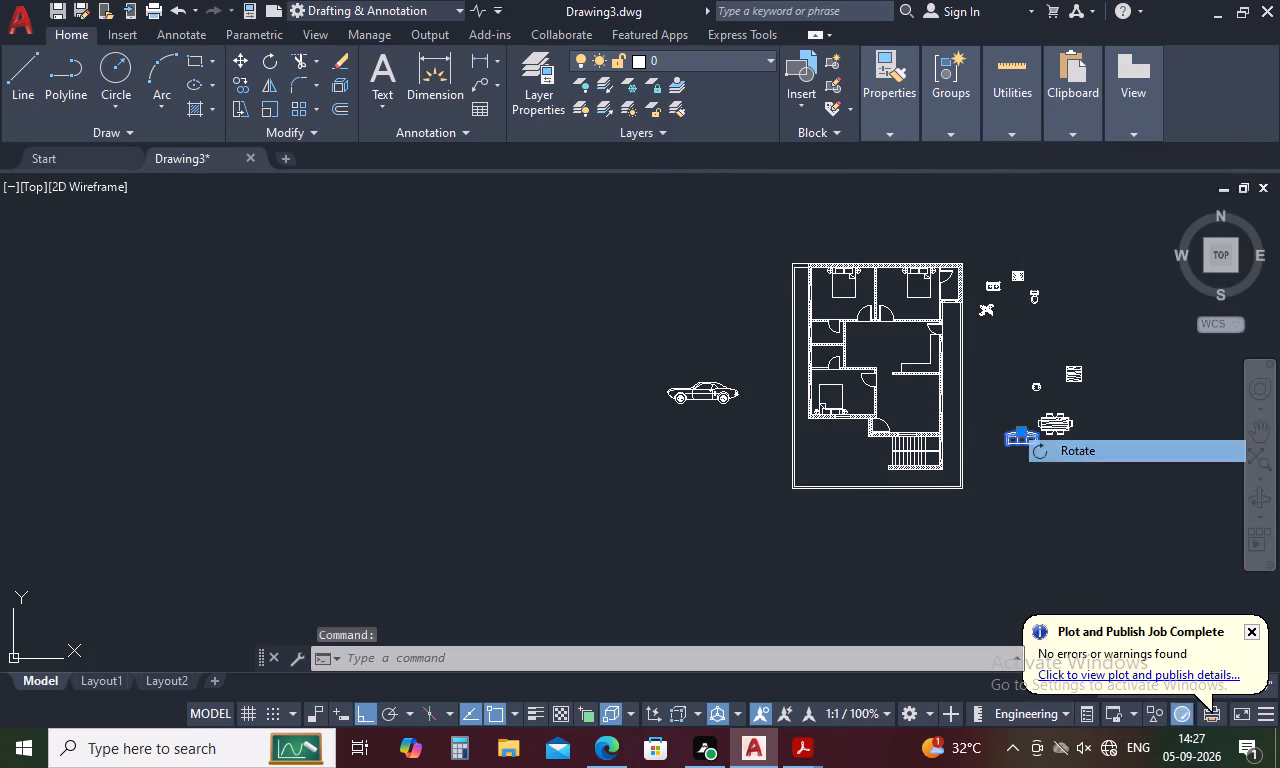
{"action": "scroll", "coordinate": [1010, 426], "scroll_direction": "up", "scroll_amount": 3}
{"action": "left_click", "coordinate": [1038, 477]}
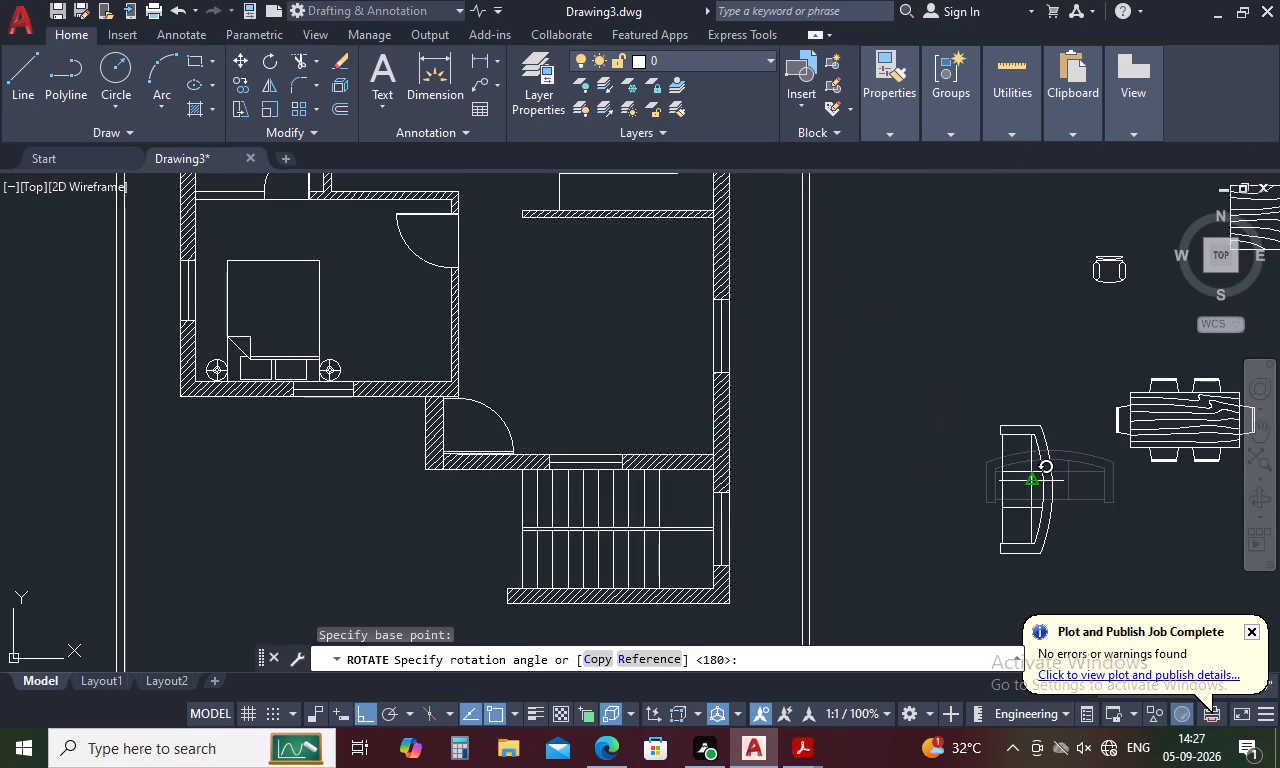
{"action": "left_click", "coordinate": [961, 478]}
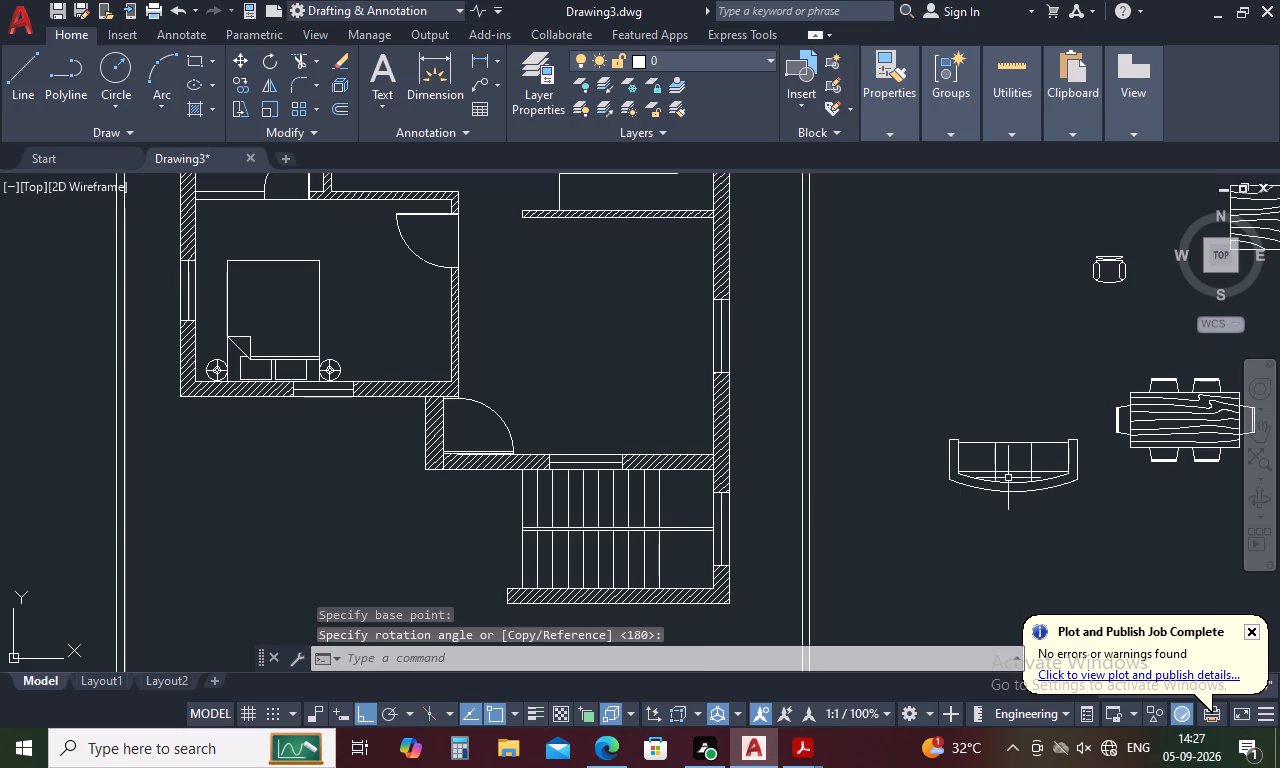
Move the sofa by its curved back's midpoint, with Ortho off, against the living room's south wall near the southeast corner.
{"action": "left_click", "coordinate": [1008, 478]}
{"action": "left_click", "coordinate": [1006, 480]}
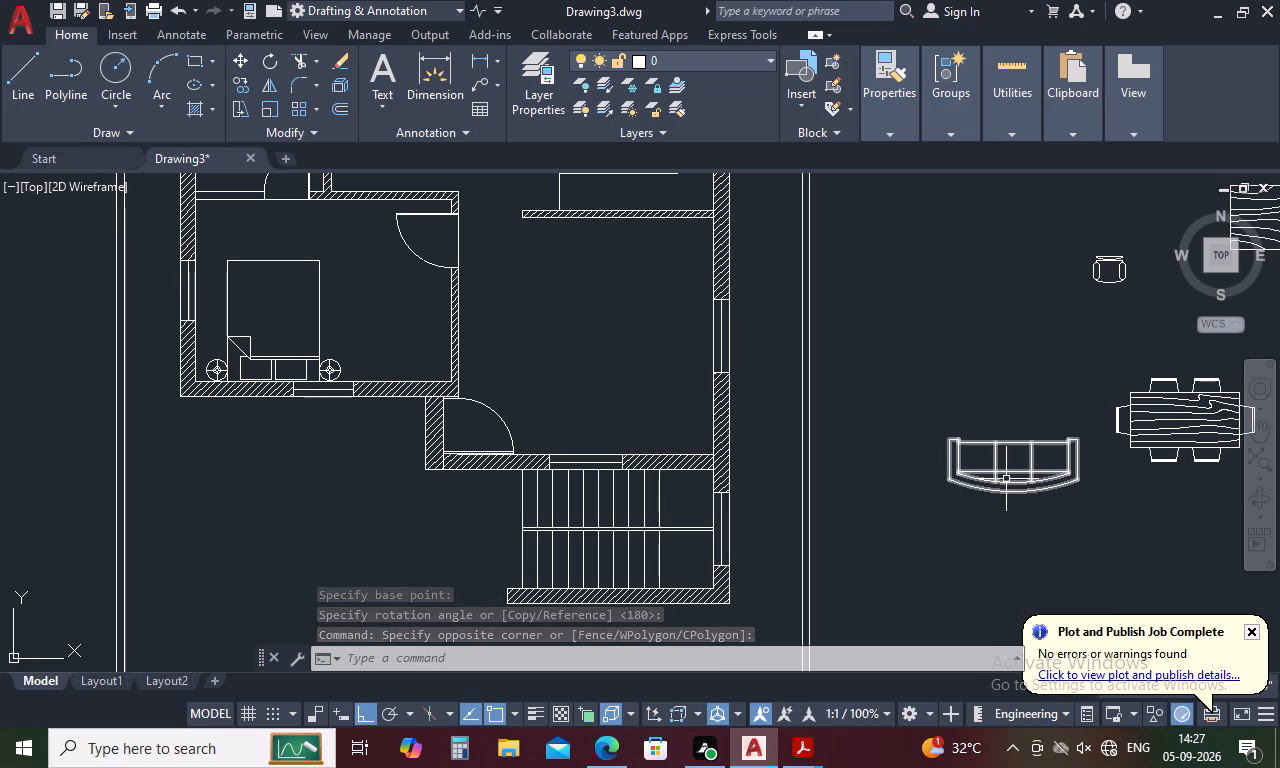
{"action": "left_click", "coordinate": [1006, 479]}
{"action": "left_click_drag", "start_coordinate": [1058, 428], "coordinate": [1019, 504]}
{"action": "left_click_drag", "start_coordinate": [1051, 412], "coordinate": [979, 508]}
{"action": "right_click", "coordinate": [968, 502]}
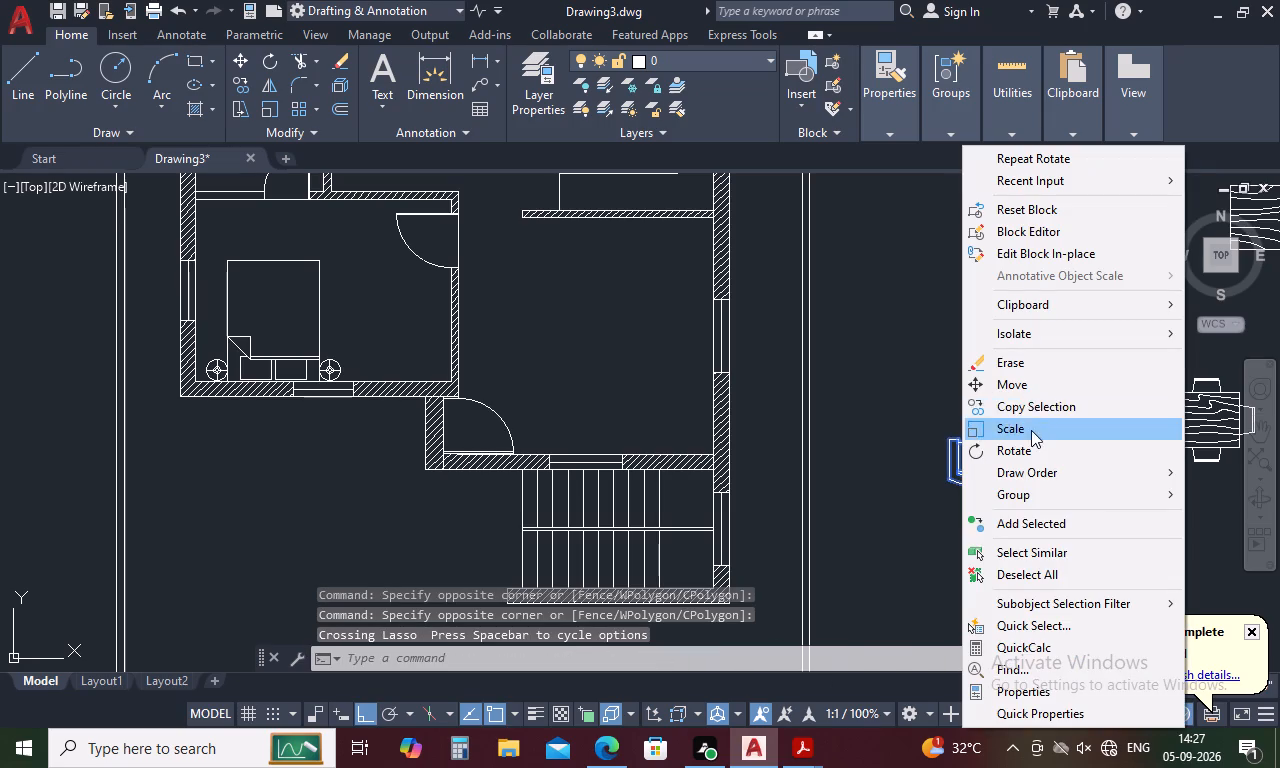
{"action": "left_click", "coordinate": [1044, 391]}
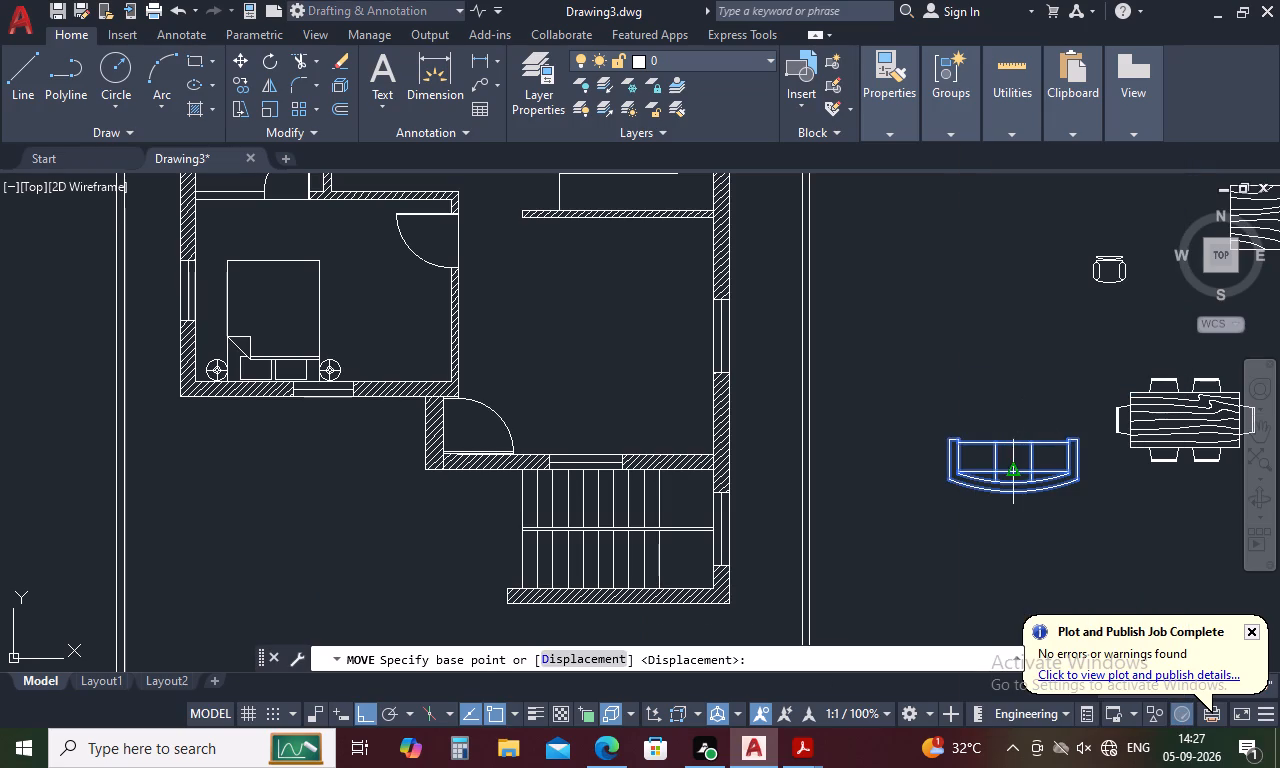
{"action": "left_click", "coordinate": [1013, 493]}
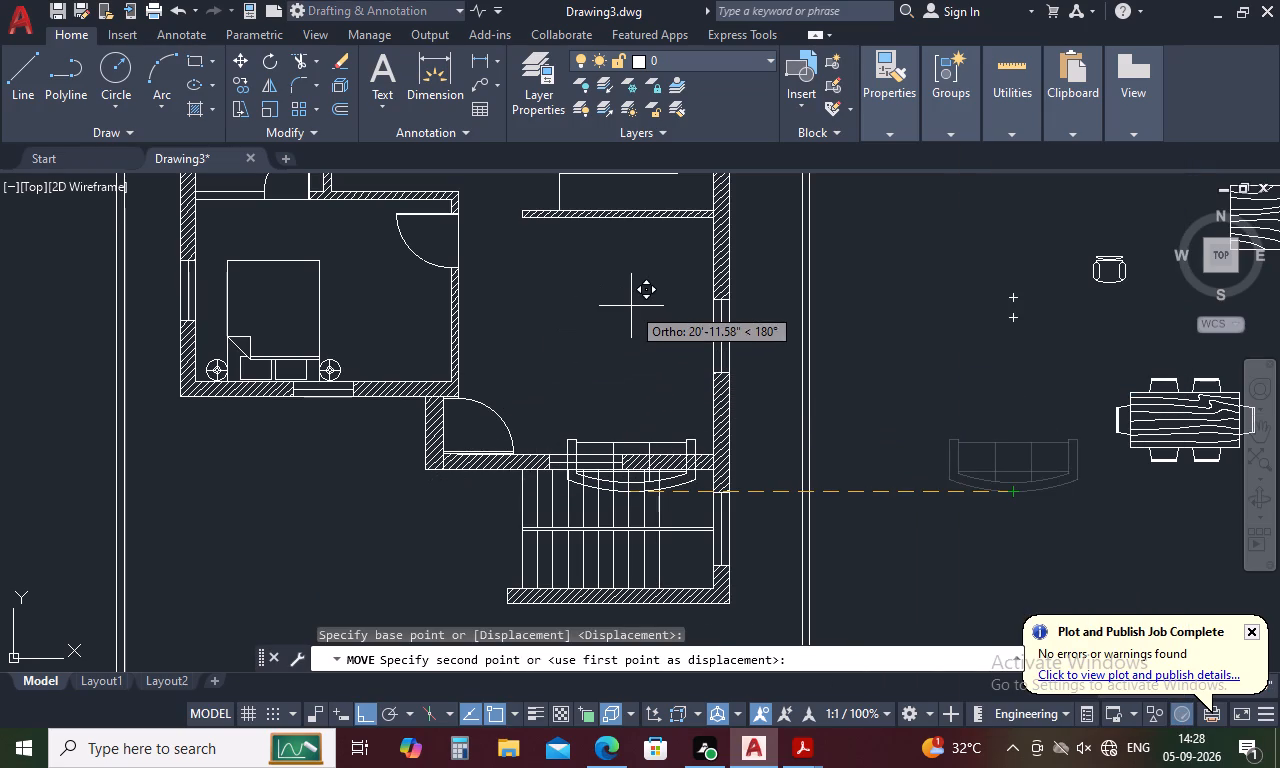
{"action": "key", "text": "F8"}
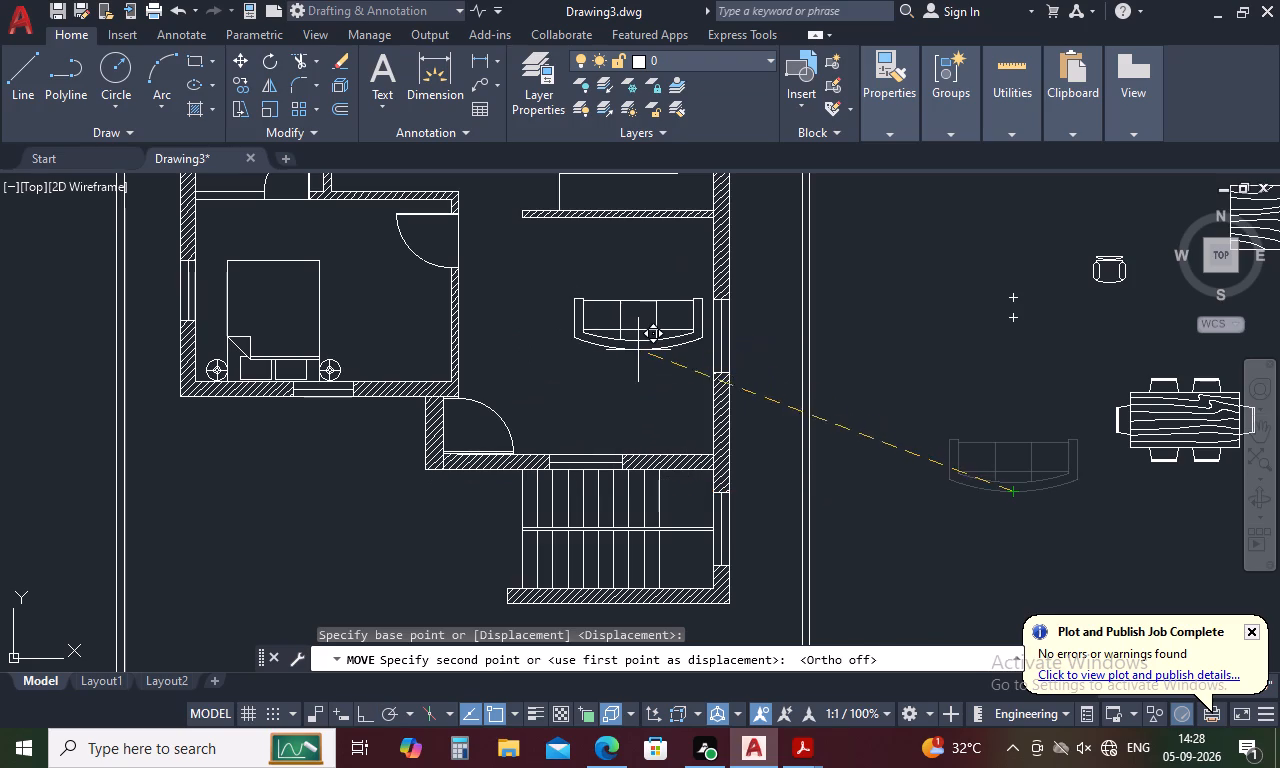
{"action": "left_click", "coordinate": [642, 449]}
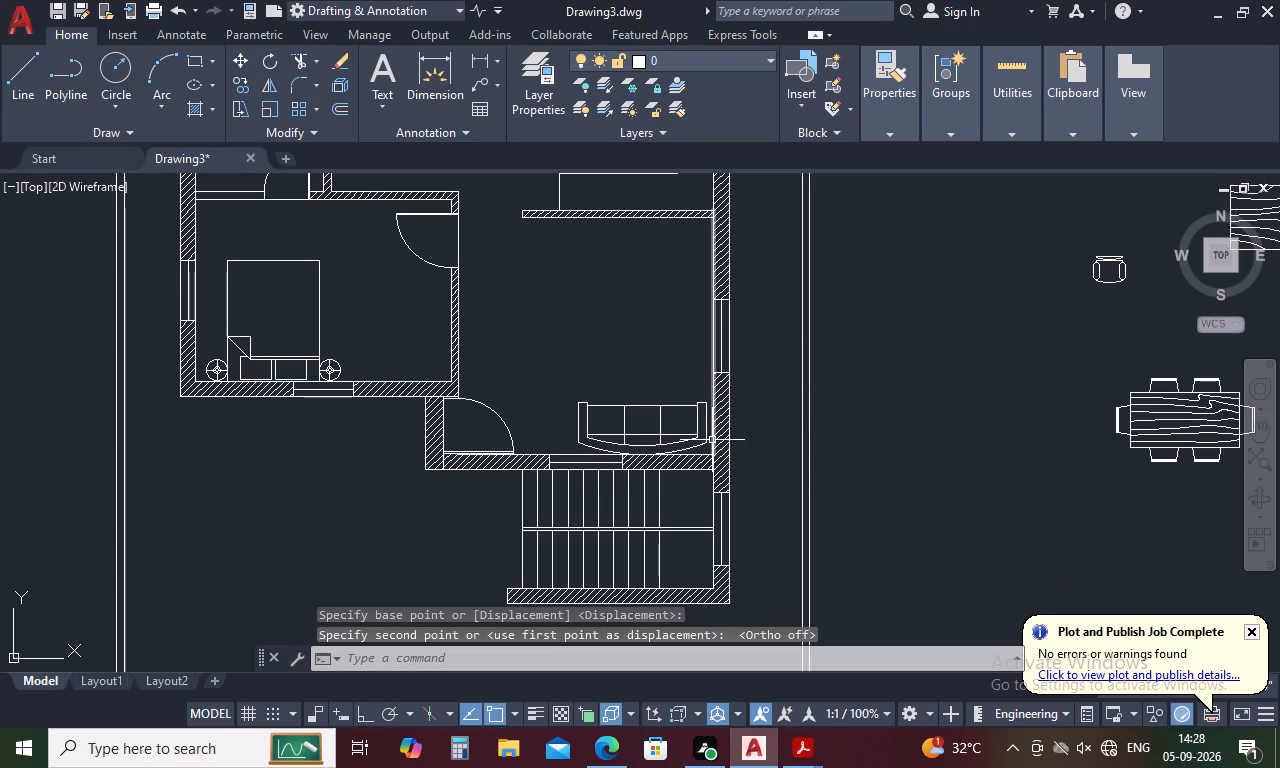
Move the sofa slightly west along the living room's south wall, leaving a gap to the east wall.
{"action": "left_click", "coordinate": [585, 411]}
{"action": "right_click", "coordinate": [585, 411]}
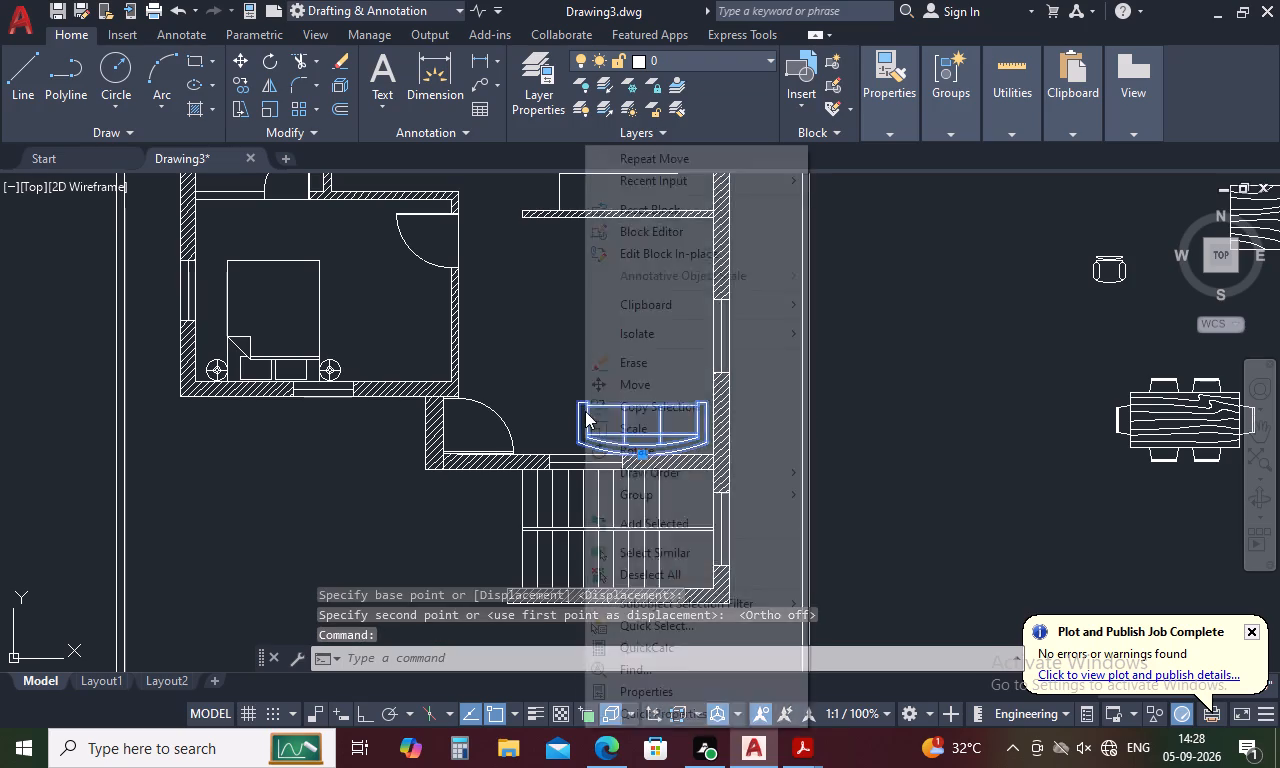
{"action": "left_click", "coordinate": [663, 386]}
{"action": "left_click", "coordinate": [636, 409]}
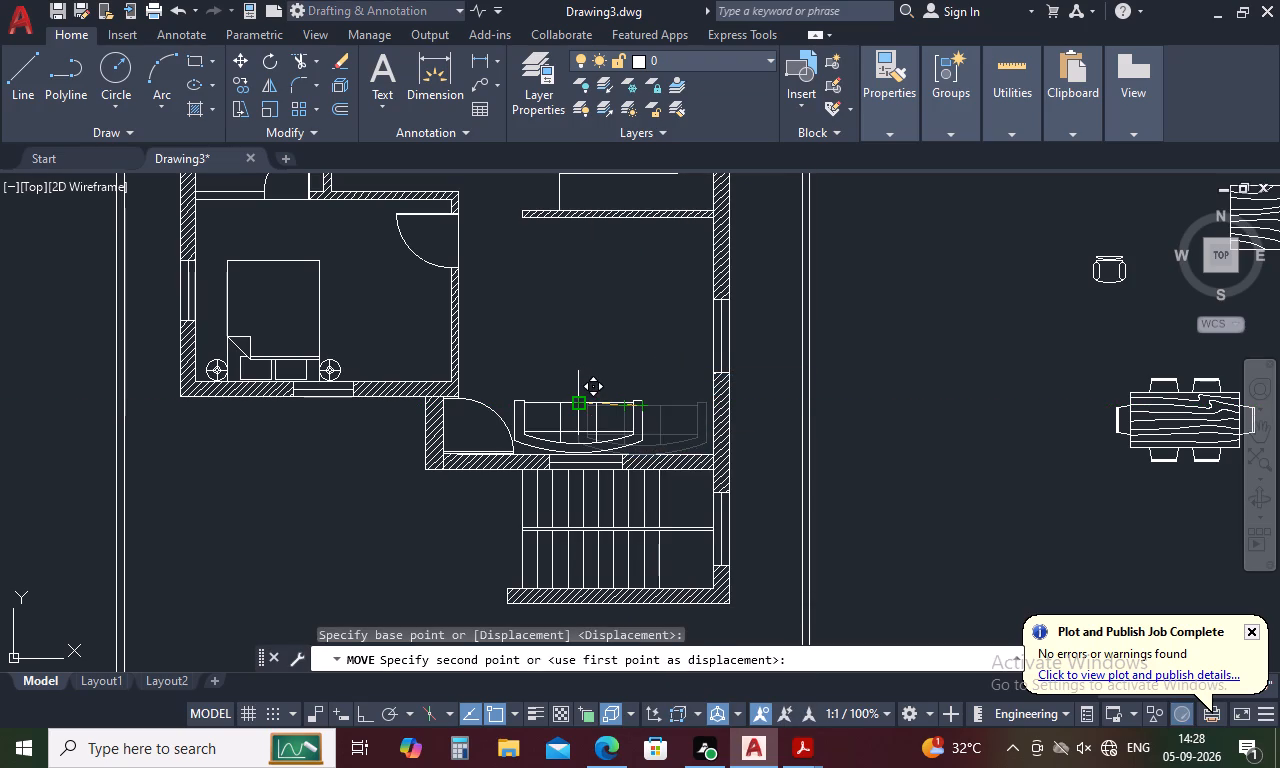
{"action": "left_click", "coordinate": [624, 404]}
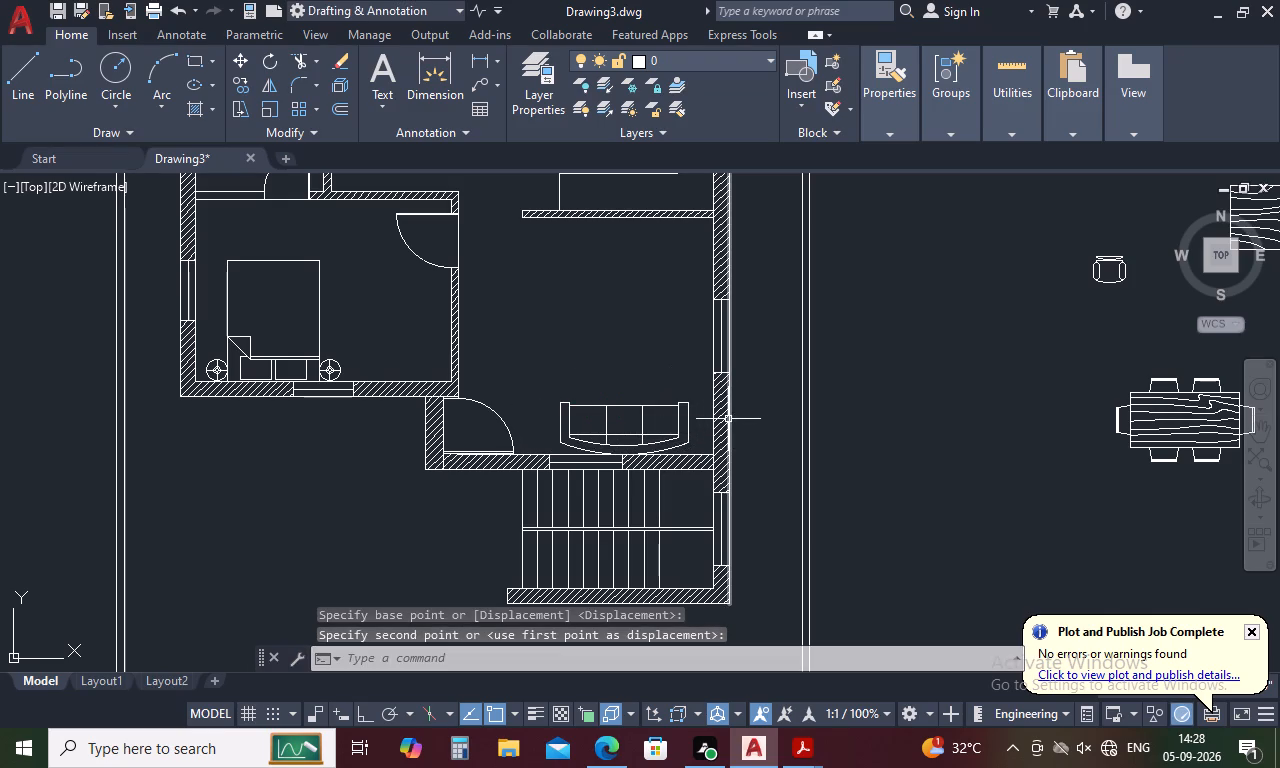
Rotate the armchair block outside the plan 180° with Ortho on, so its backrest faces south.
{"action": "scroll", "coordinate": [727, 419], "scroll_direction": "down", "scroll_amount": 1}
{"action": "left_click", "coordinate": [967, 319]}
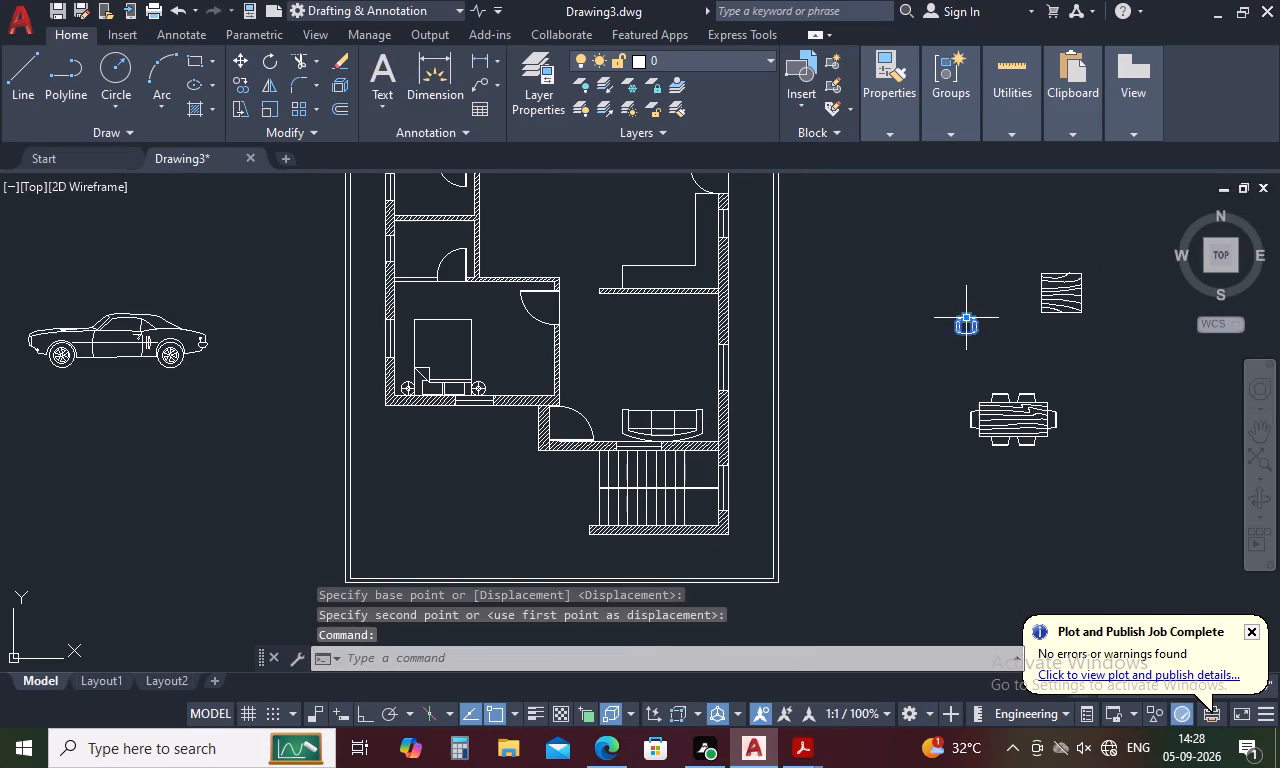
{"action": "right_click", "coordinate": [967, 319]}
{"action": "left_click", "coordinate": [1012, 445]}
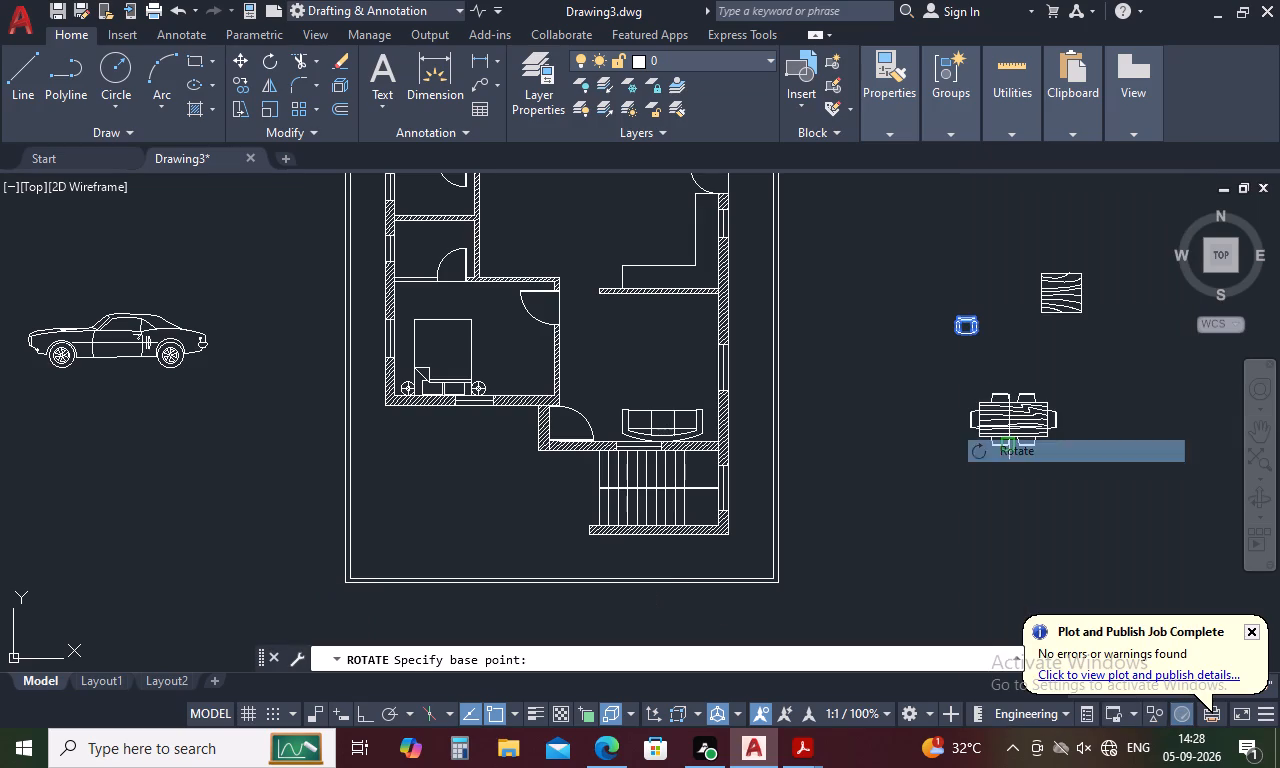
{"action": "left_click", "coordinate": [970, 334]}
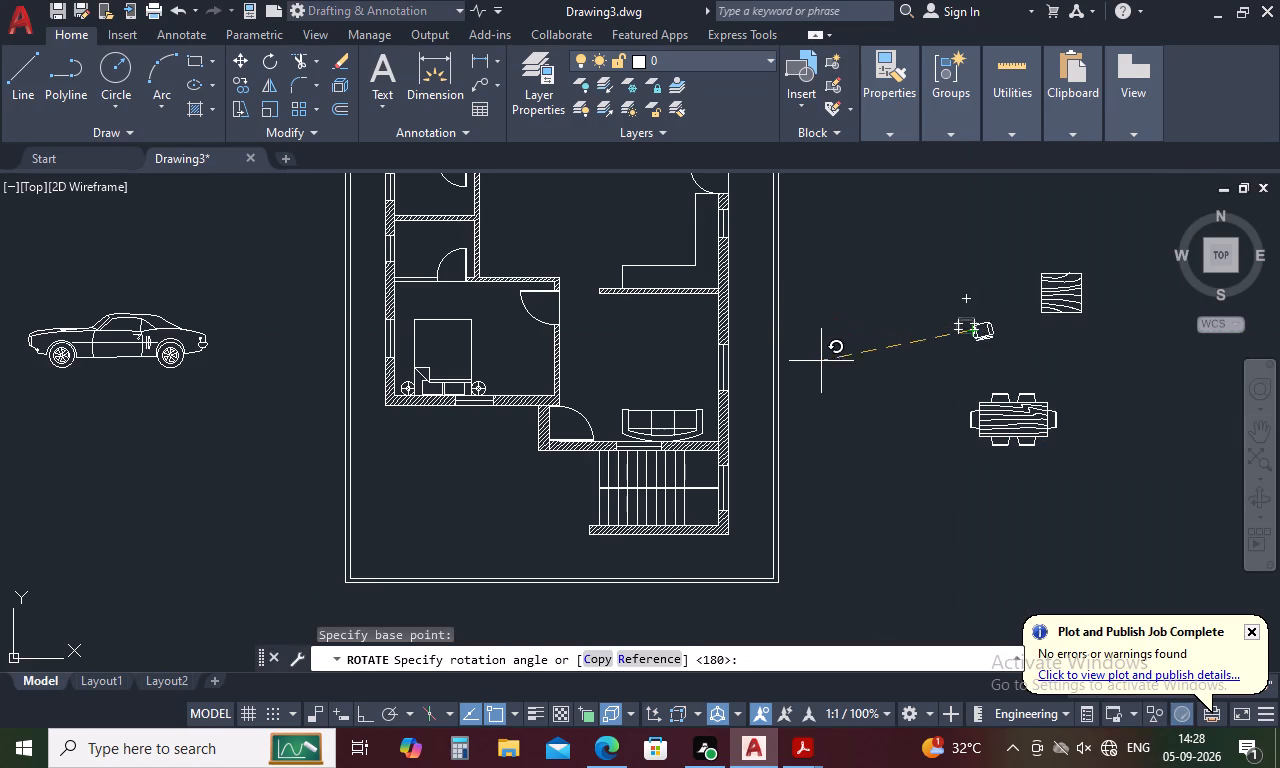
{"action": "key", "text": "F8"}
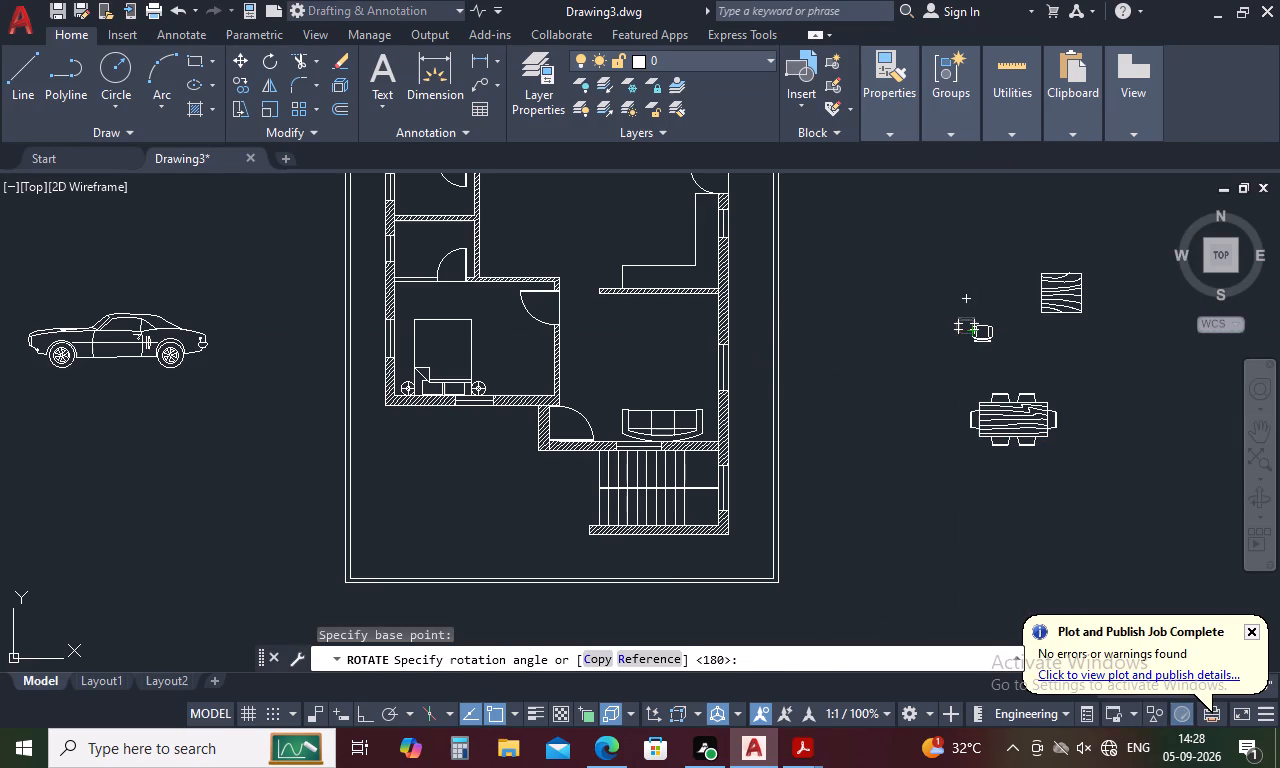
{"action": "left_click", "coordinate": [707, 349]}
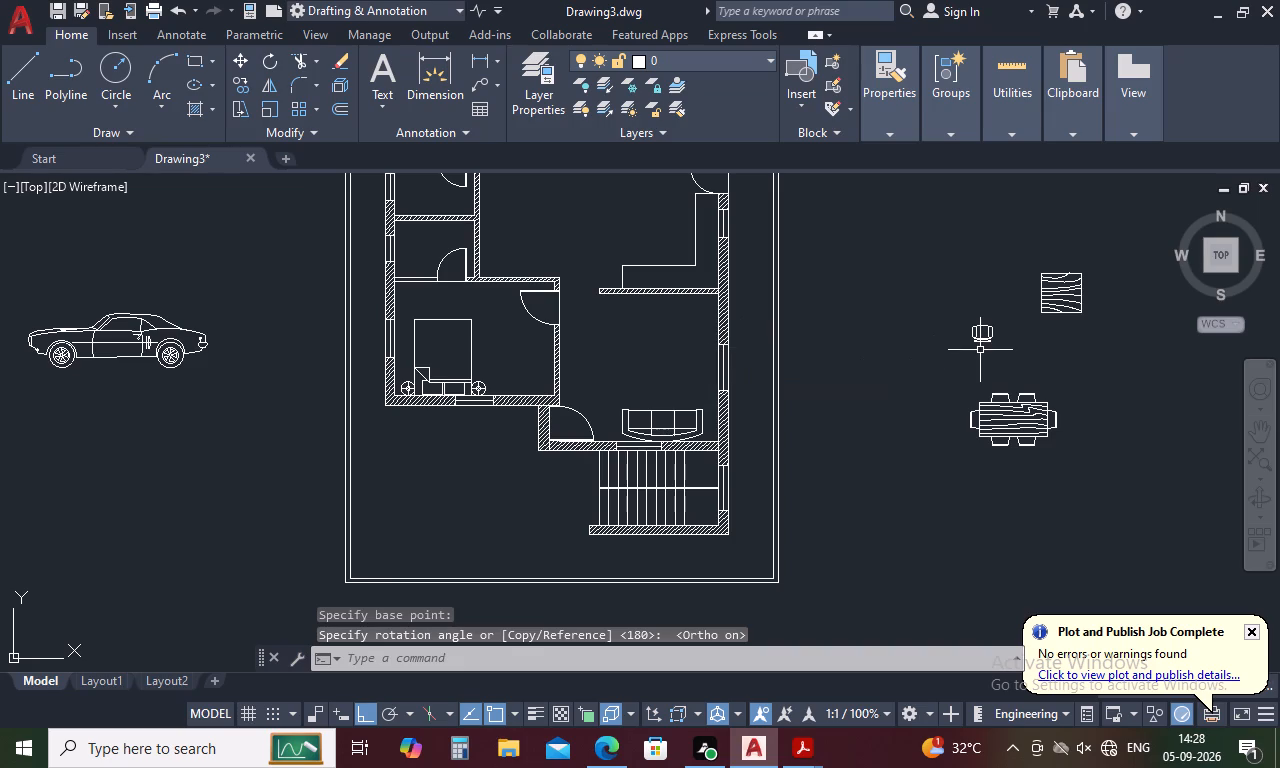
Rotate the armchair a further 90° about its seat's rear midpoint, so its backrest faces east.
{"action": "scroll", "coordinate": [988, 341], "scroll_direction": "up", "scroll_amount": 4}
{"action": "left_click", "coordinate": [990, 330]}
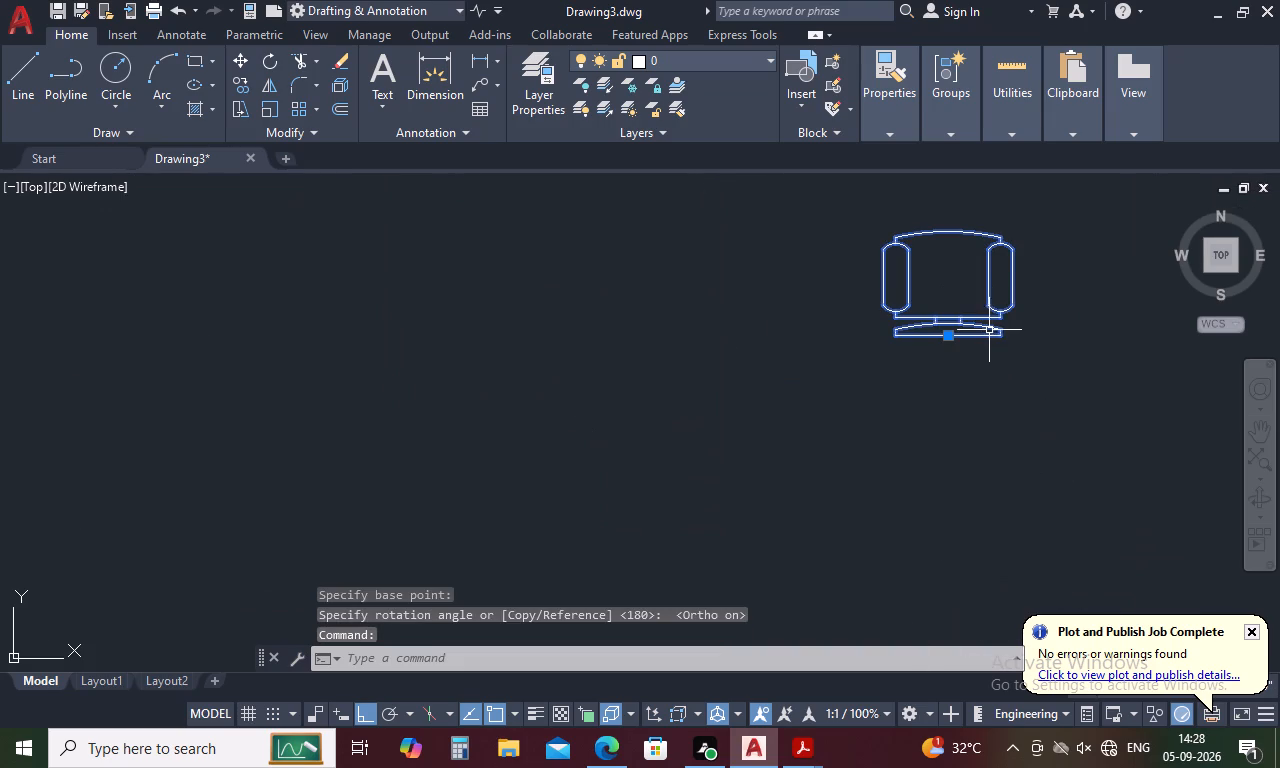
{"action": "right_click", "coordinate": [986, 331]}
{"action": "left_click", "coordinate": [1060, 447]}
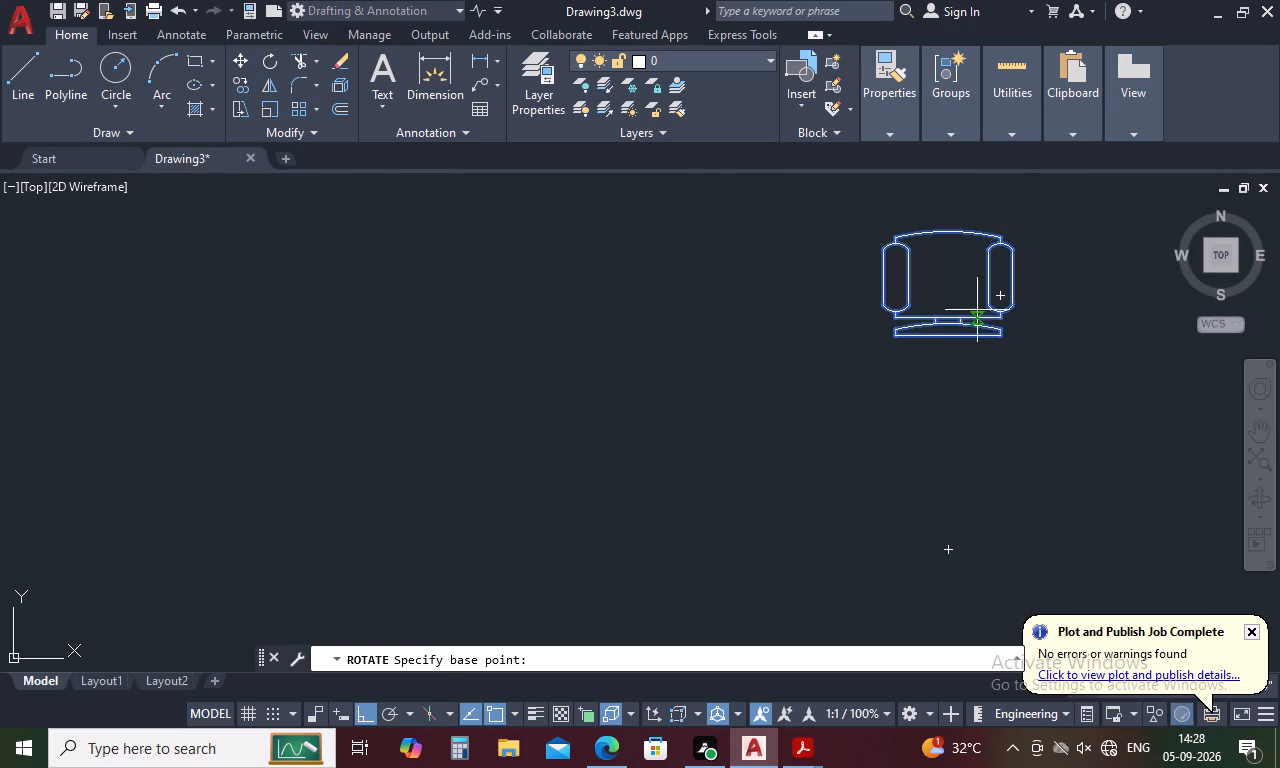
{"action": "left_click", "coordinate": [946, 323]}
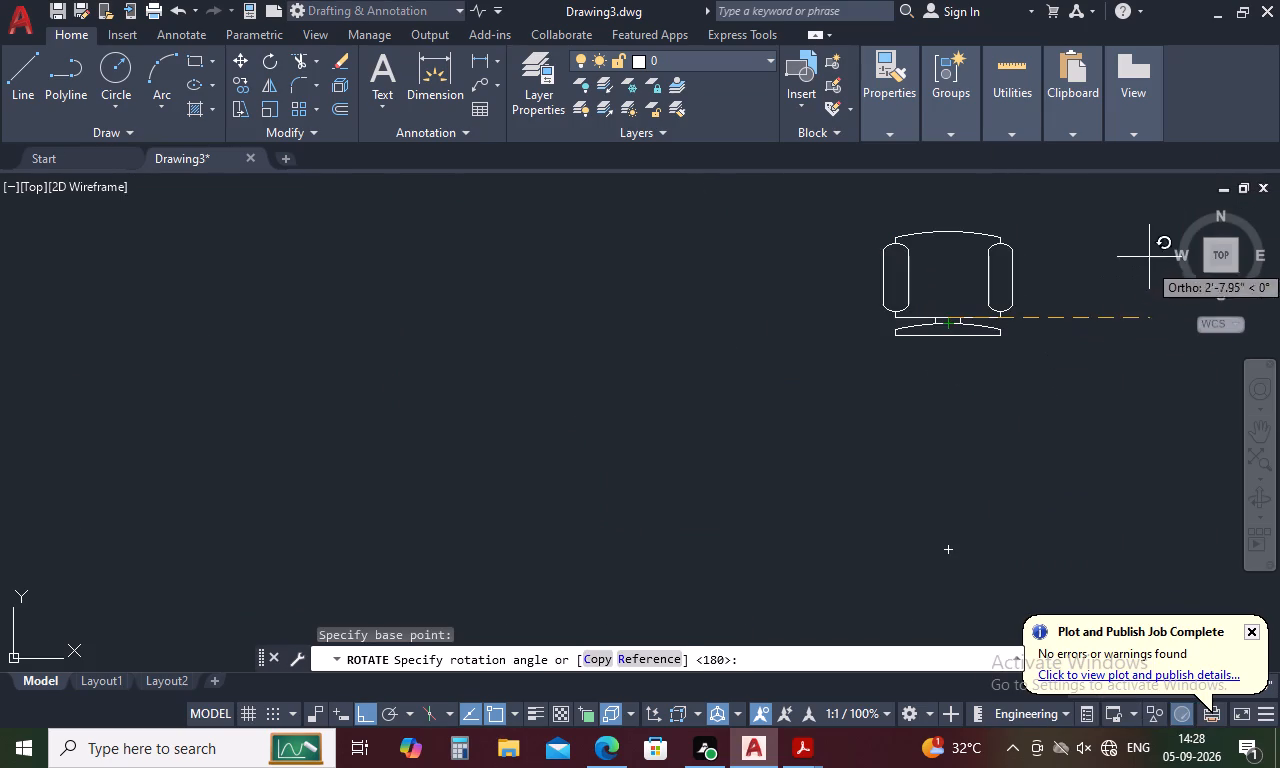
{"action": "left_click", "coordinate": [875, 192]}
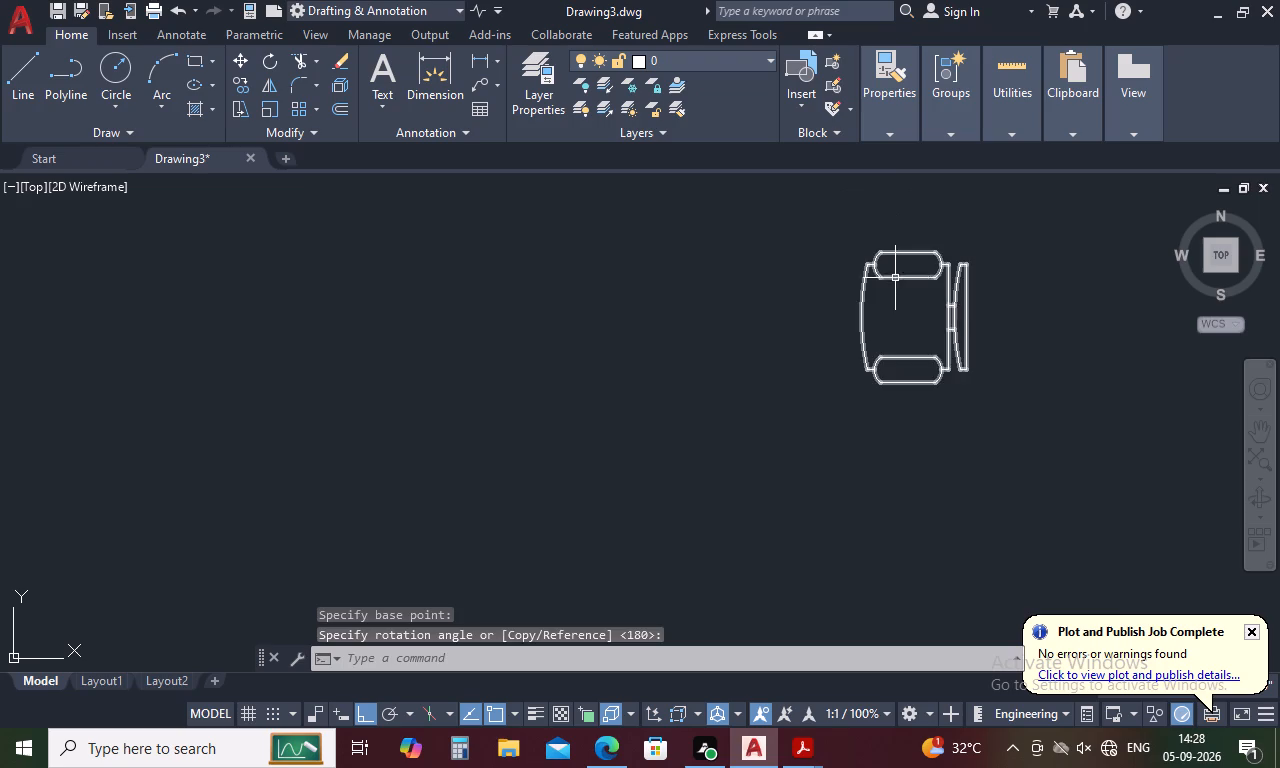
Move the armchair by its backrest's midpoint, with Ortho off, against the living room's east wall at the window, northeast of the sofa.
{"action": "left_click", "coordinate": [896, 277]}
{"action": "right_click", "coordinate": [896, 277]}
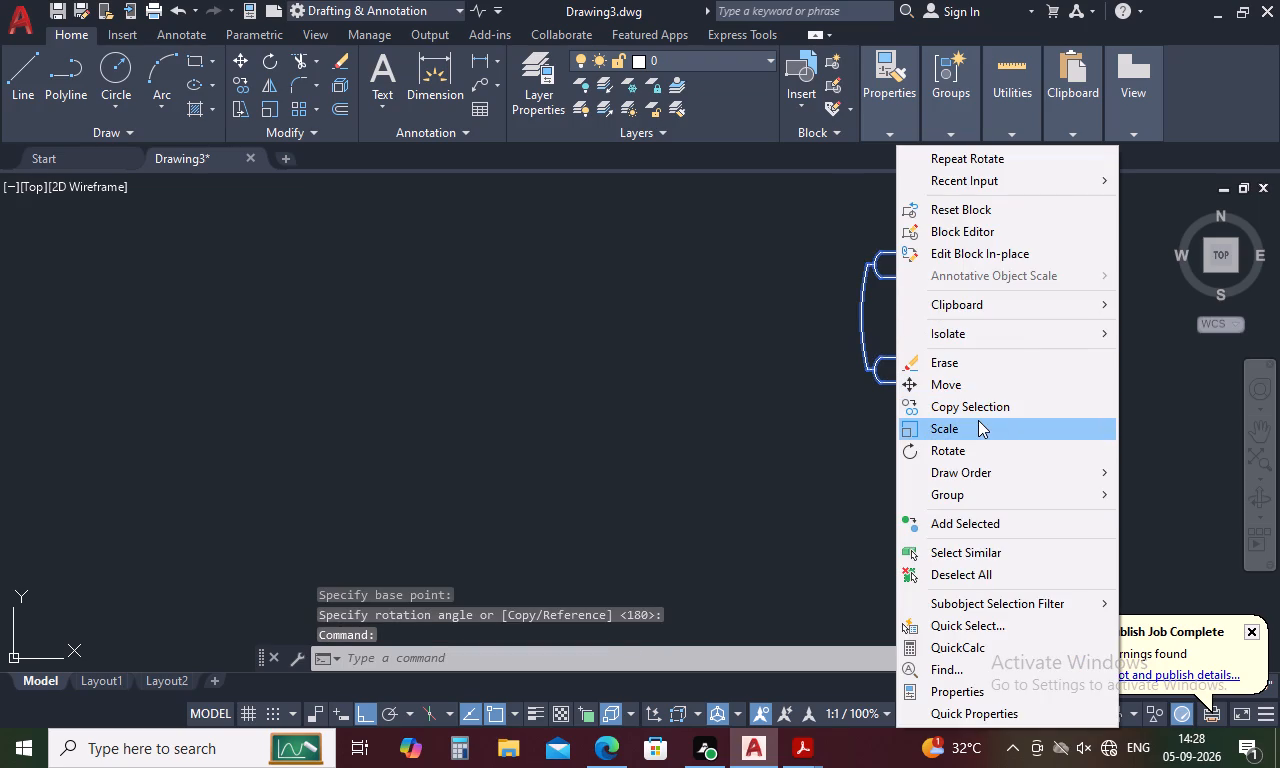
{"action": "left_click", "coordinate": [972, 391]}
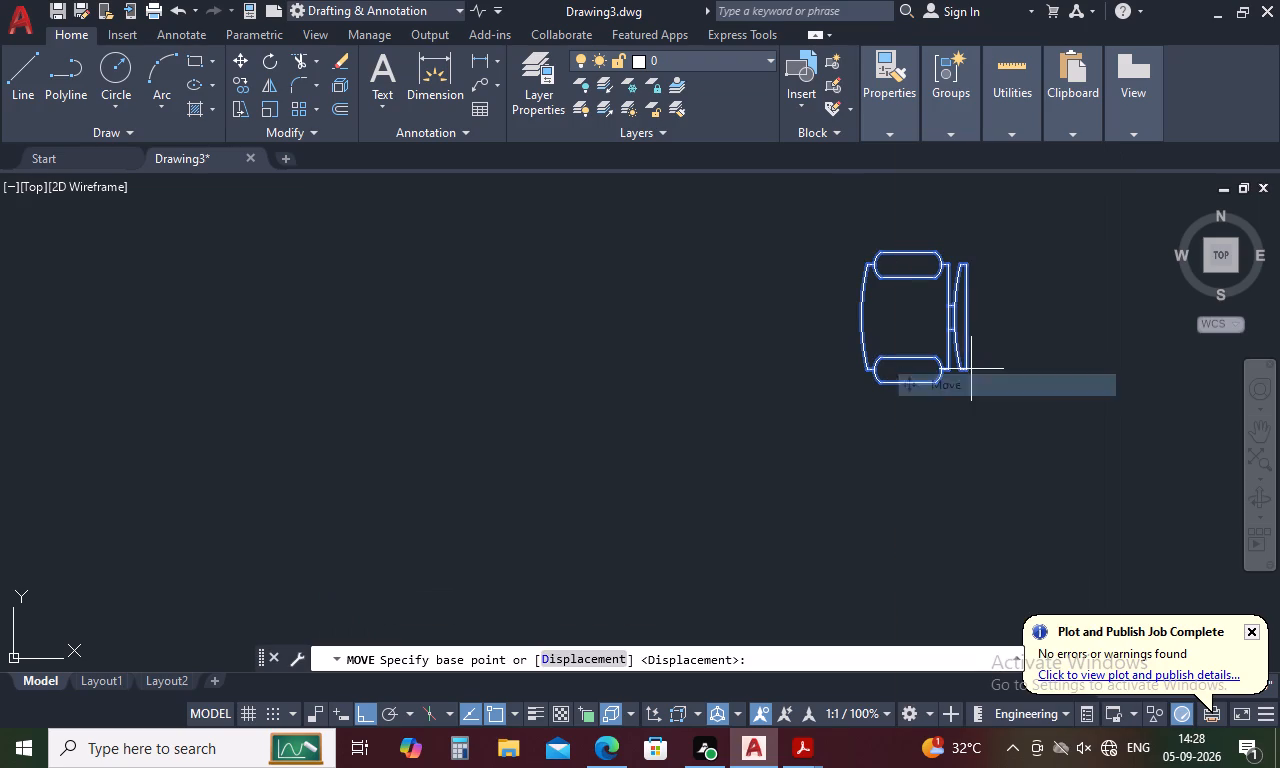
{"action": "left_click", "coordinate": [968, 315]}
{"action": "scroll", "coordinate": [968, 315], "scroll_direction": "down", "scroll_amount": 4}
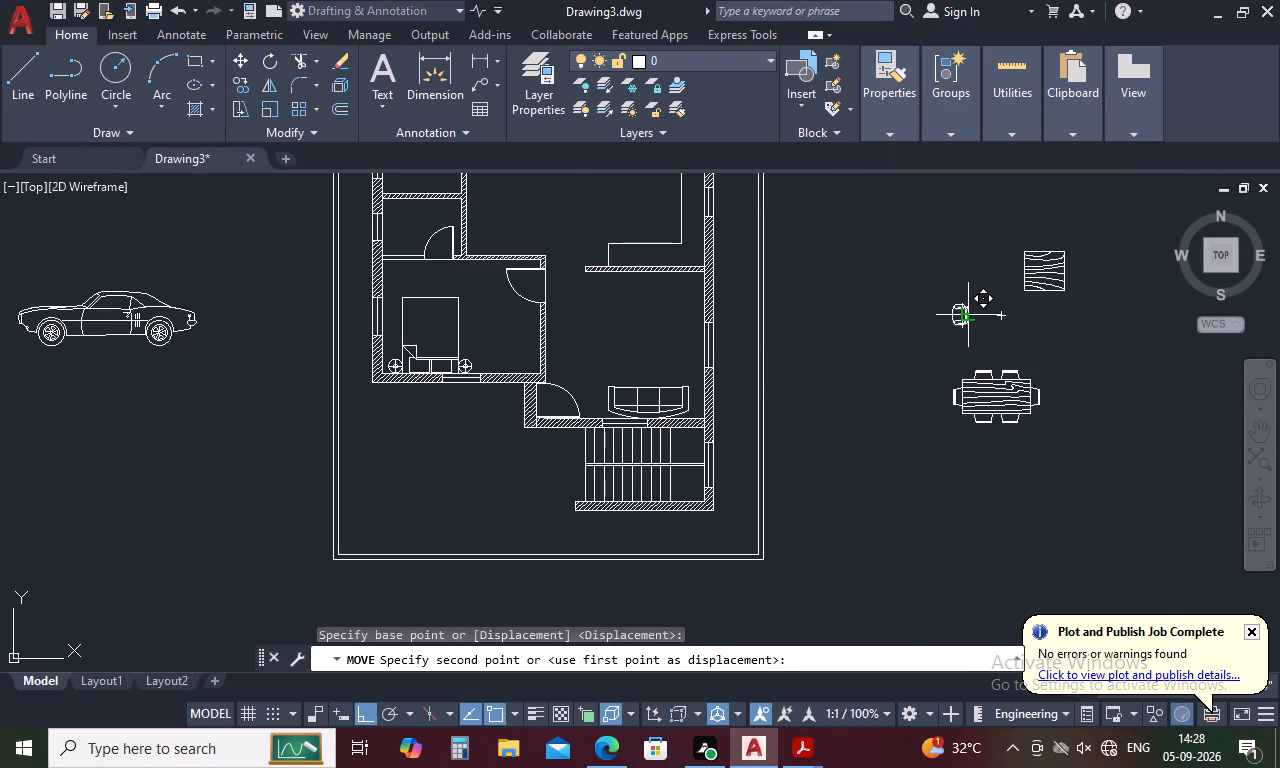
{"action": "scroll", "coordinate": [682, 380], "scroll_direction": "up", "scroll_amount": 3}
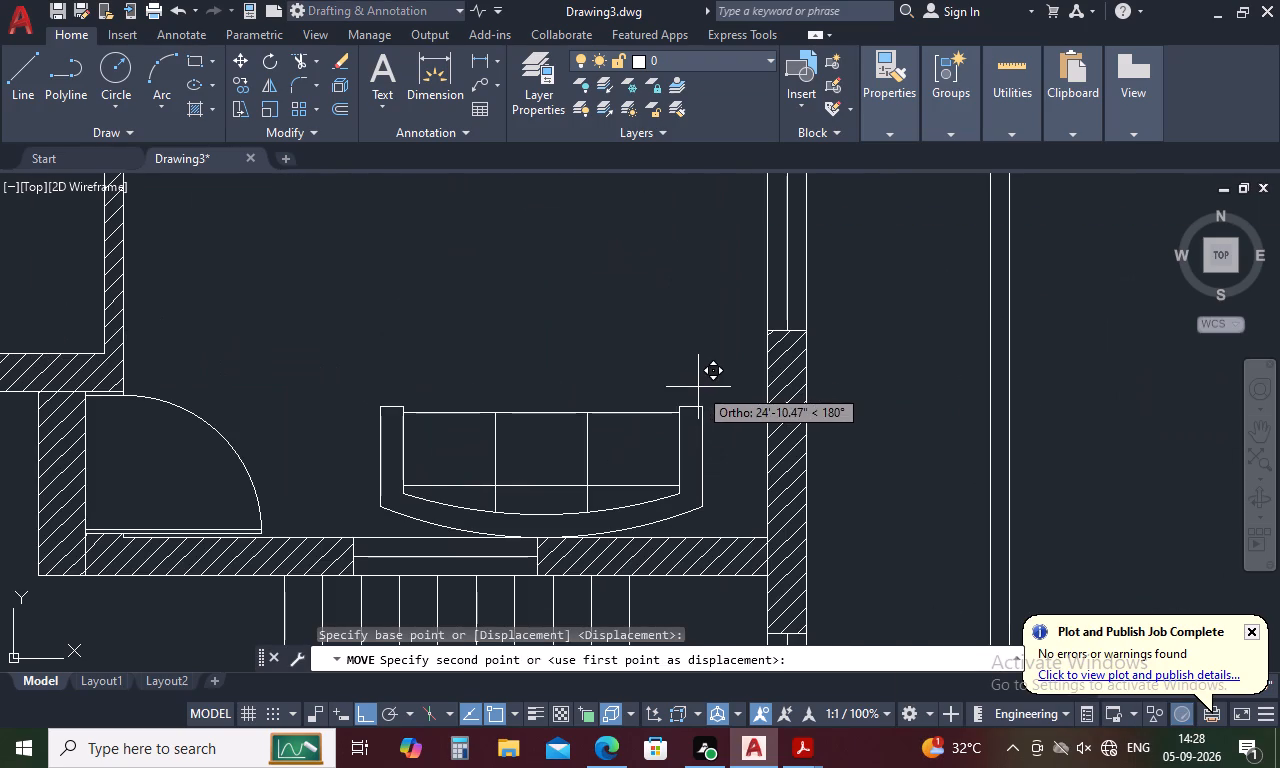
{"action": "scroll", "coordinate": [699, 390], "scroll_direction": "down", "scroll_amount": 2}
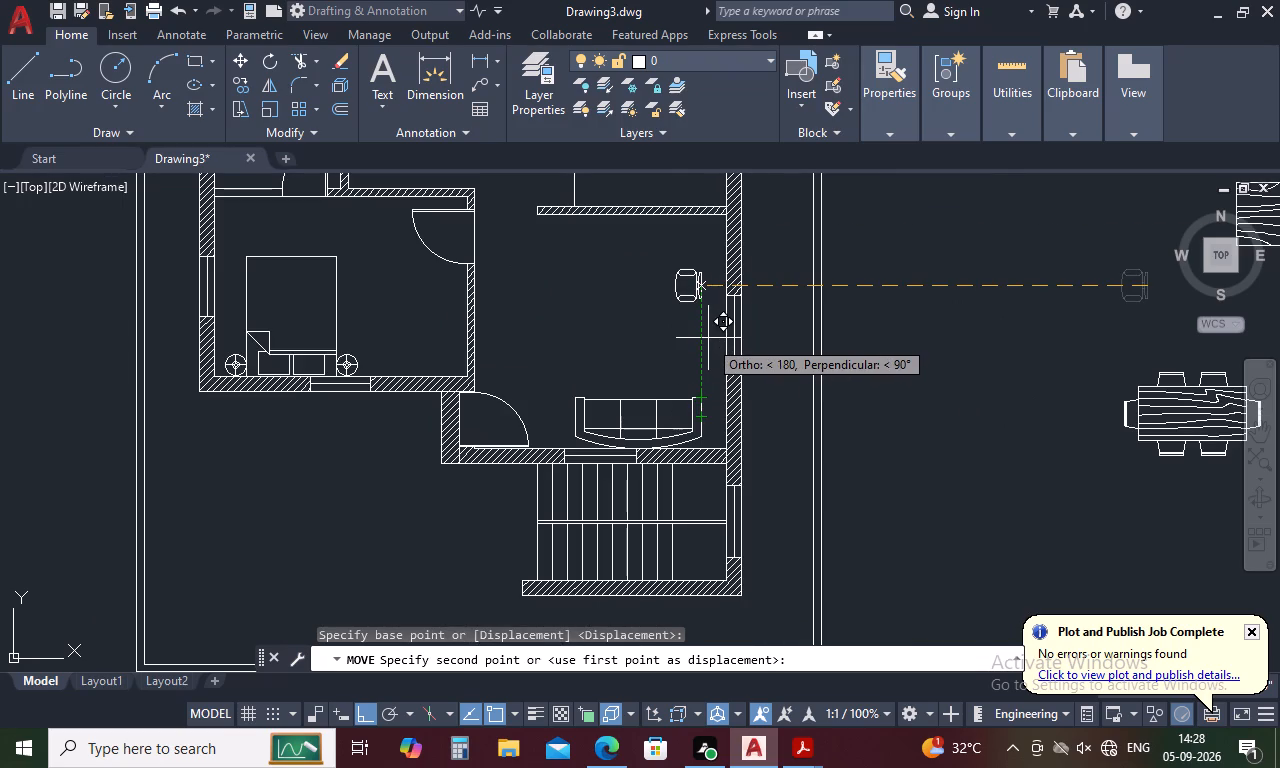
{"action": "key", "text": "F8"}
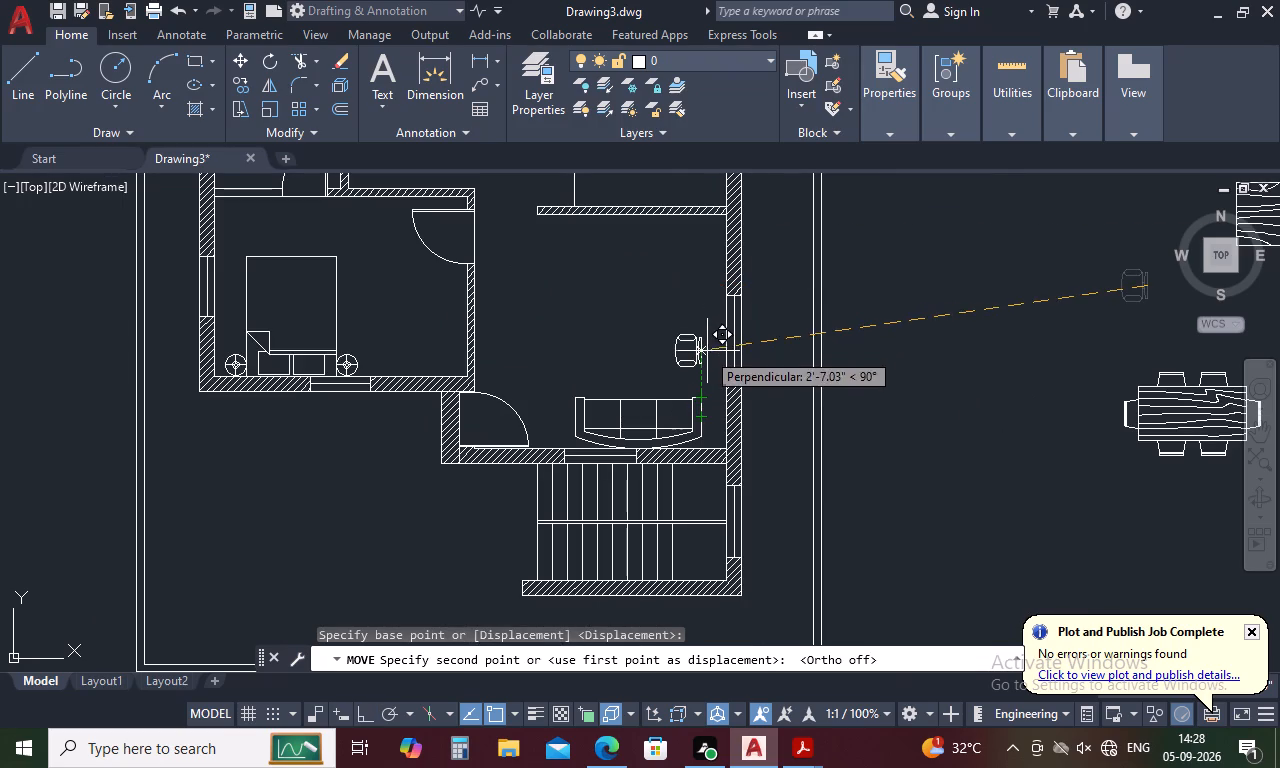
{"action": "left_click", "coordinate": [717, 340]}
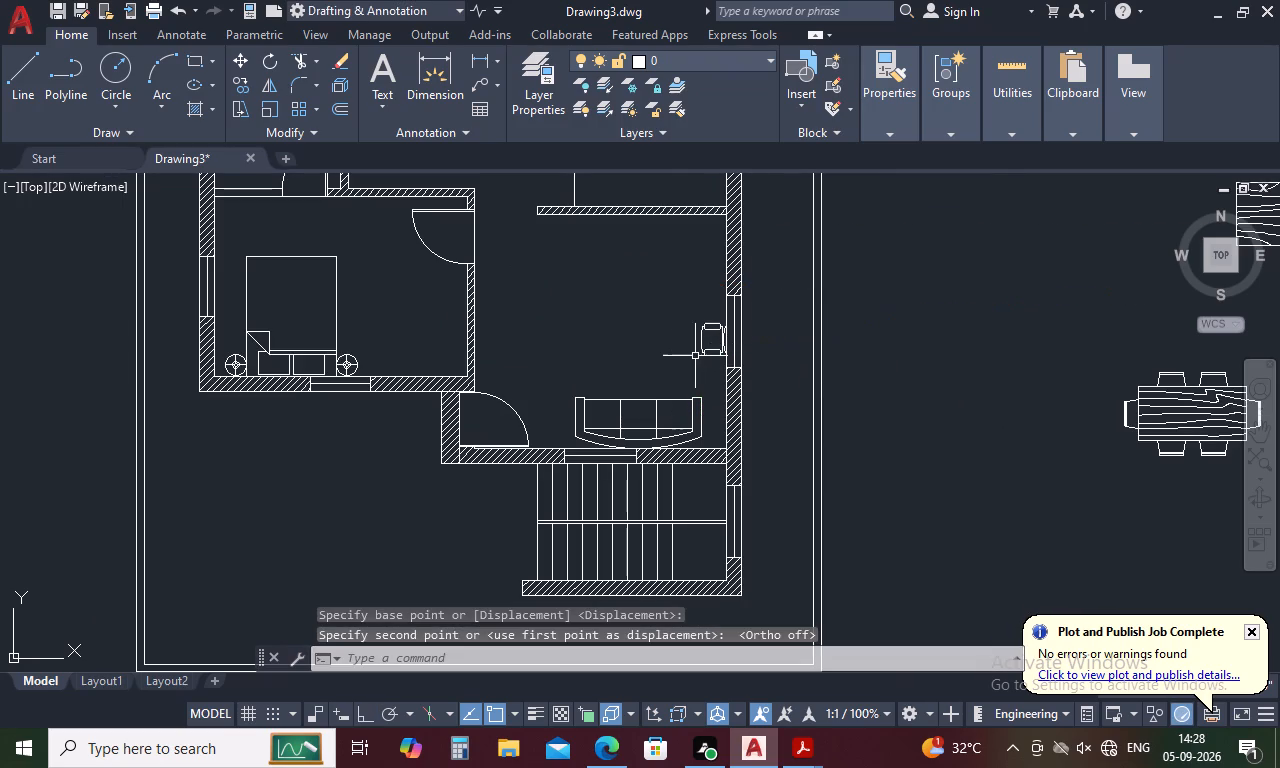
Scale the armchair up freehand from its front edge's midpoint to roughly one and a half times its size.
{"action": "left_click", "coordinate": [708, 354]}
{"action": "right_click", "coordinate": [708, 354]}
{"action": "left_click", "coordinate": [737, 428]}
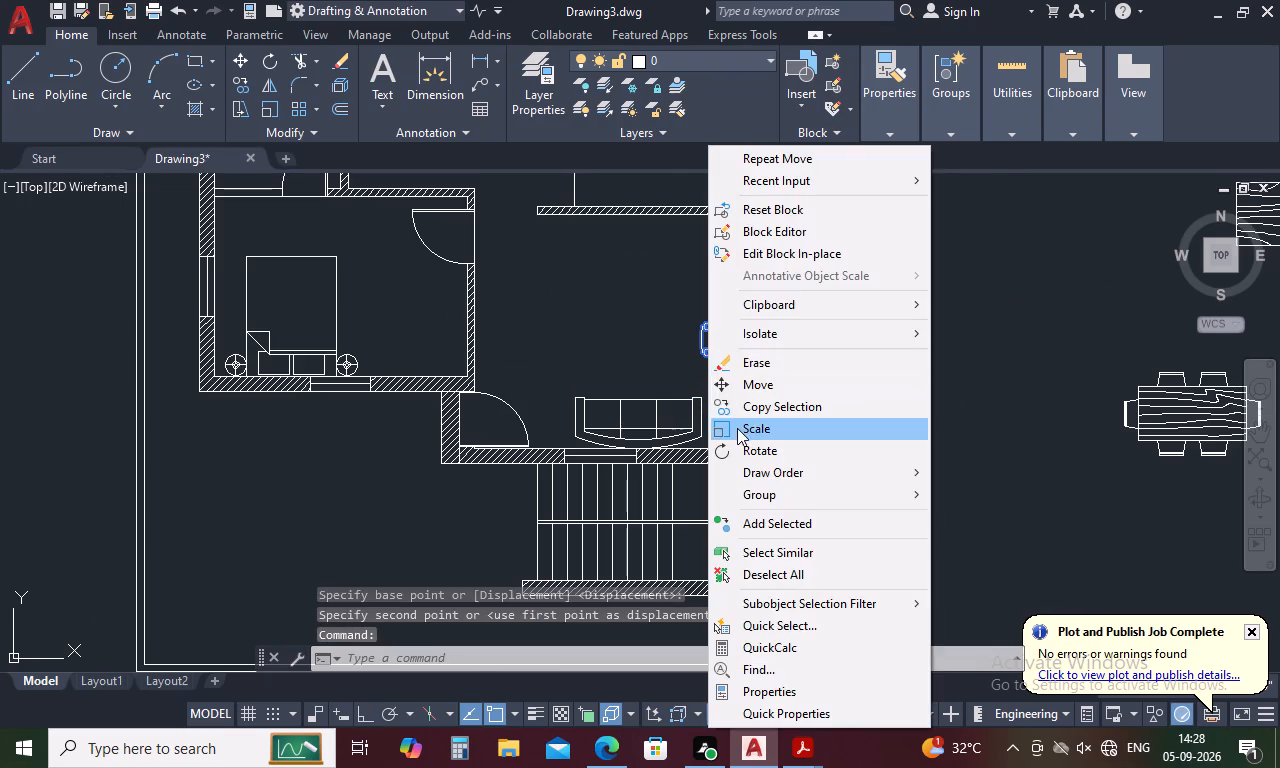
{"action": "left_click", "coordinate": [697, 338]}
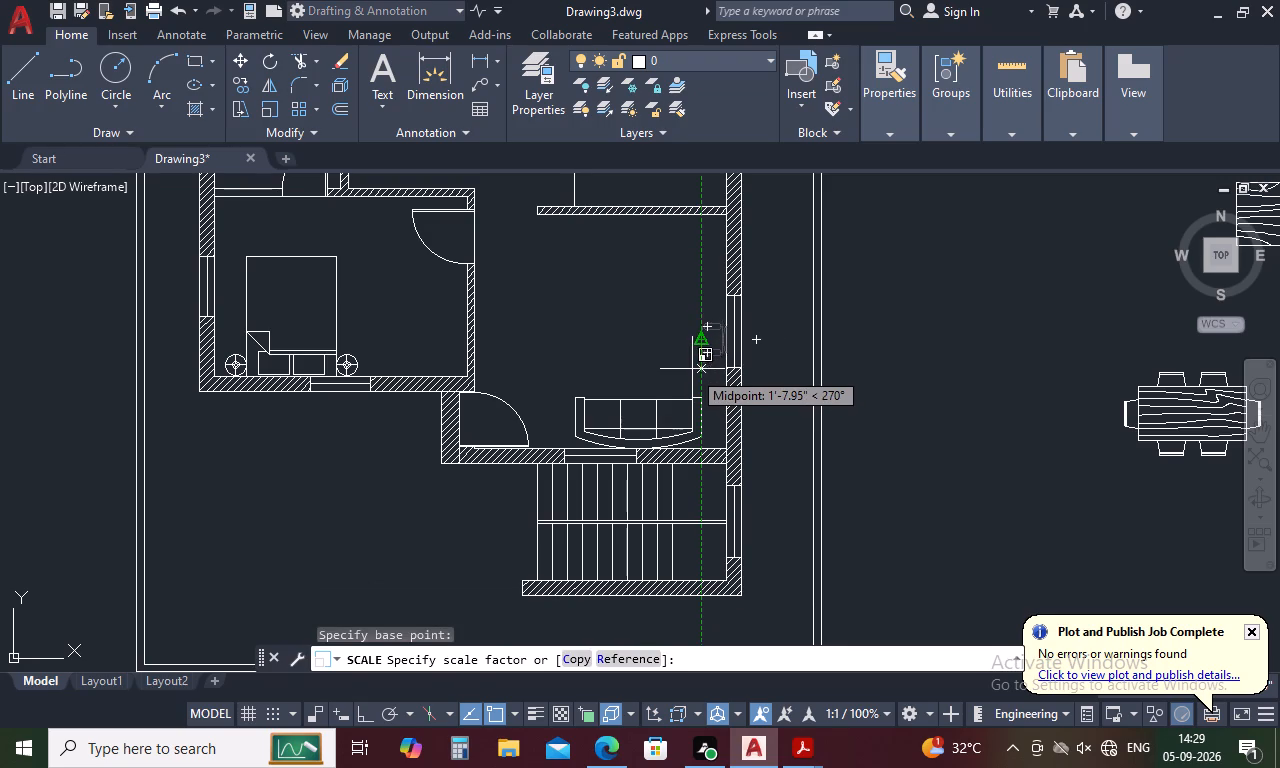
{"action": "left_click", "coordinate": [692, 363]}
{"action": "left_click", "coordinate": [718, 359]}
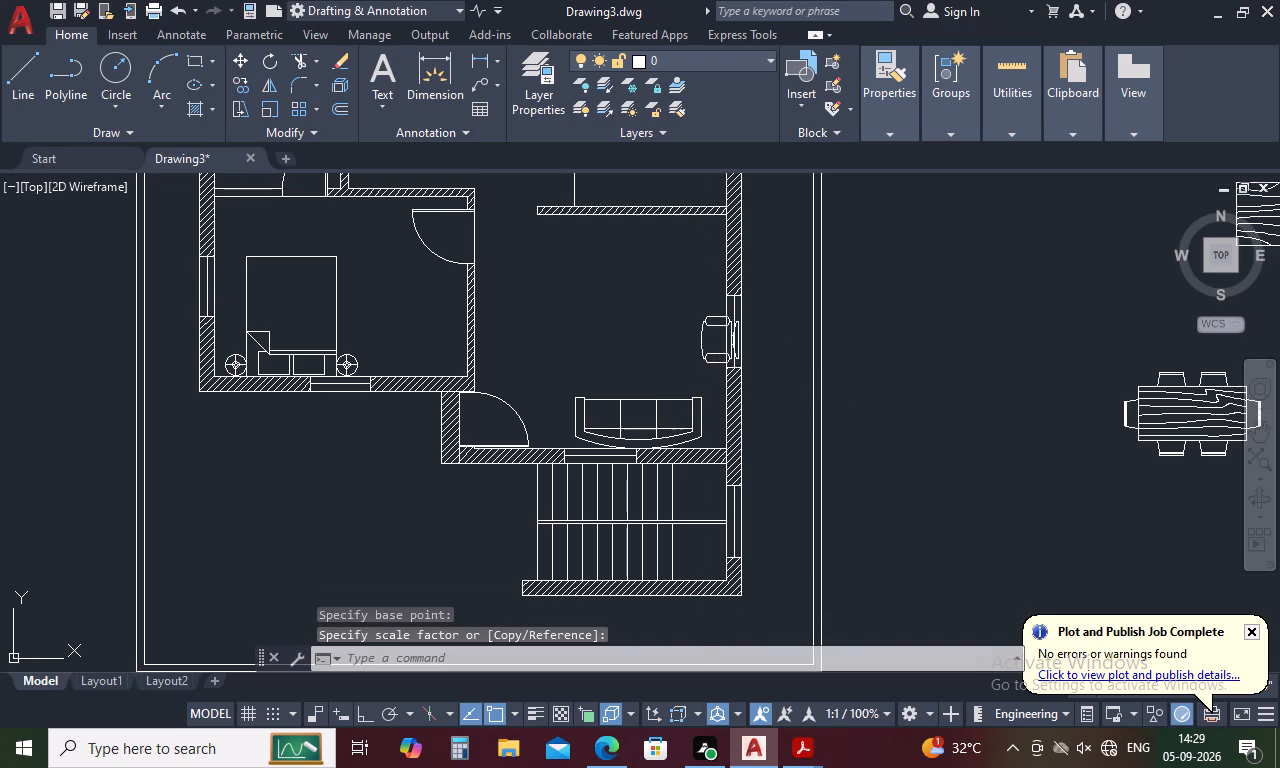
Move the enlarged armchair west by its front edge's midpoint so its backrest sits against the east wall's inner face.
{"action": "left_click", "coordinate": [719, 351]}
{"action": "left_click", "coordinate": [719, 351]}
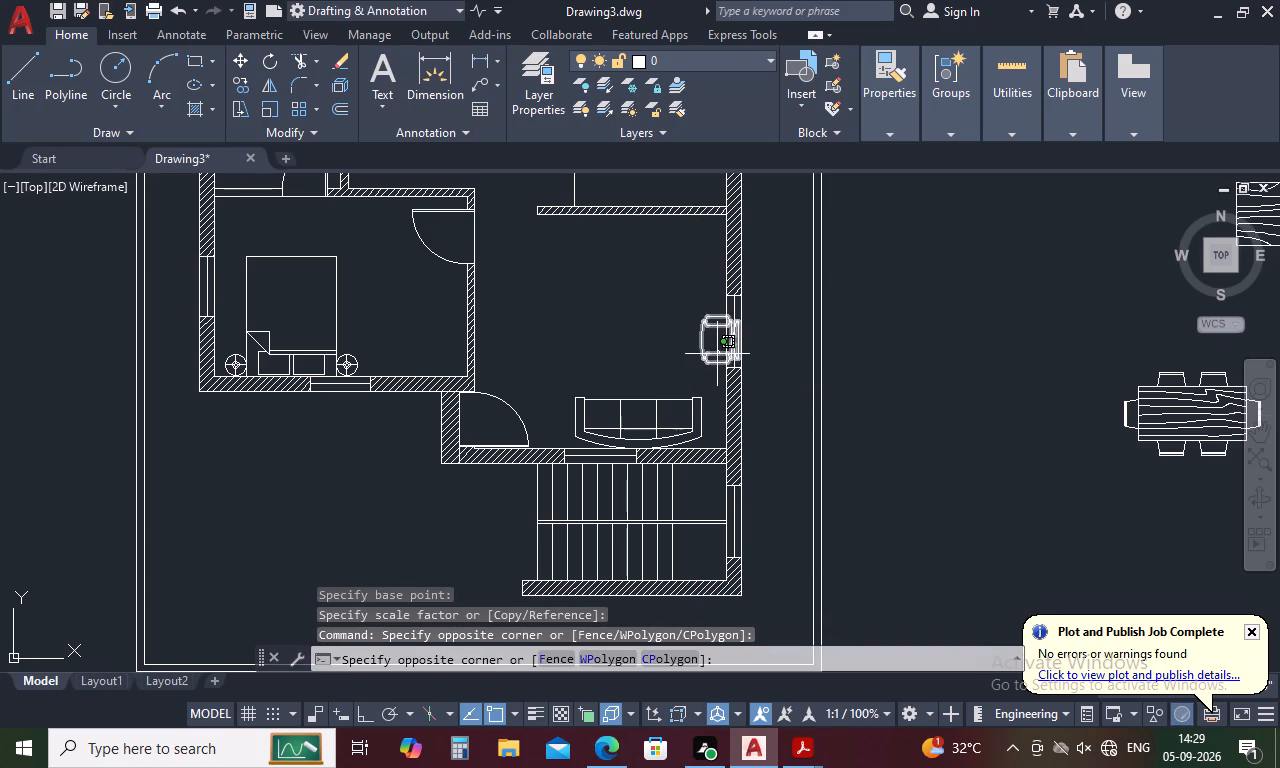
{"action": "left_click", "coordinate": [717, 354]}
{"action": "right_click", "coordinate": [717, 354]}
{"action": "left_click", "coordinate": [800, 388]}
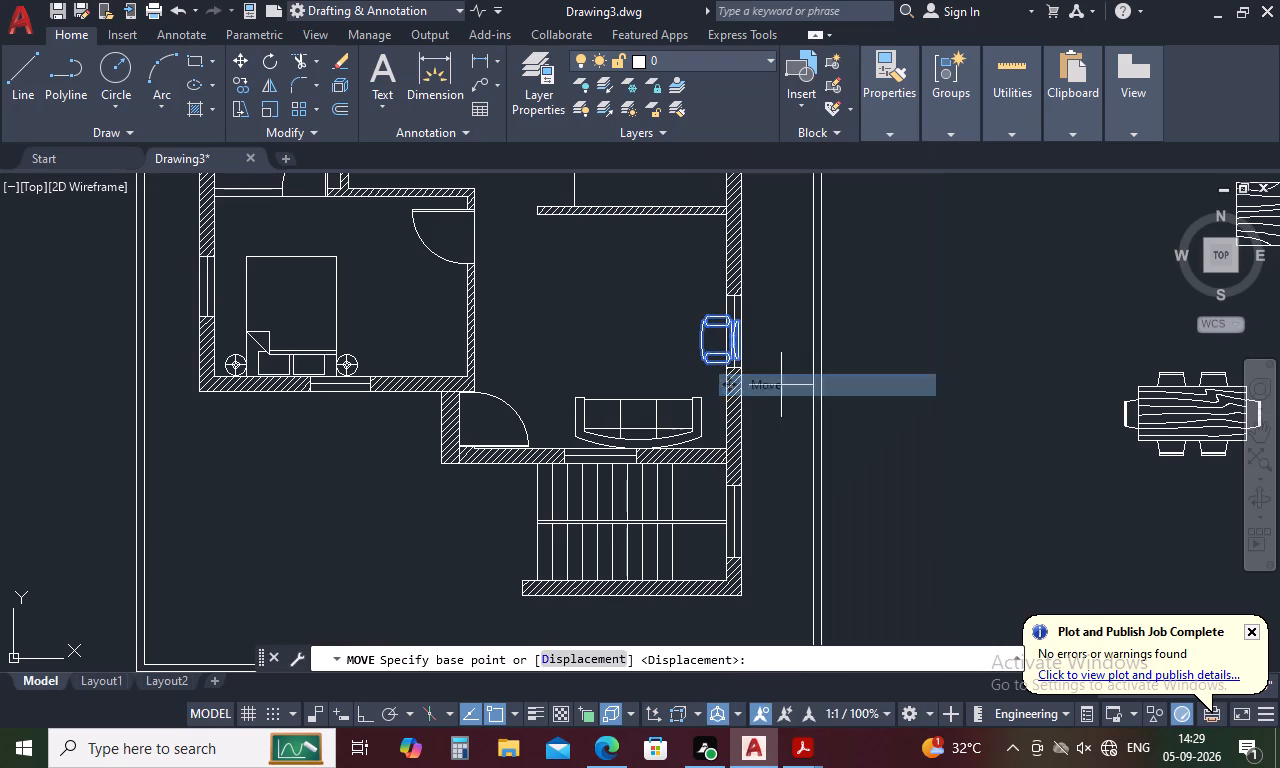
{"action": "left_click", "coordinate": [698, 337]}
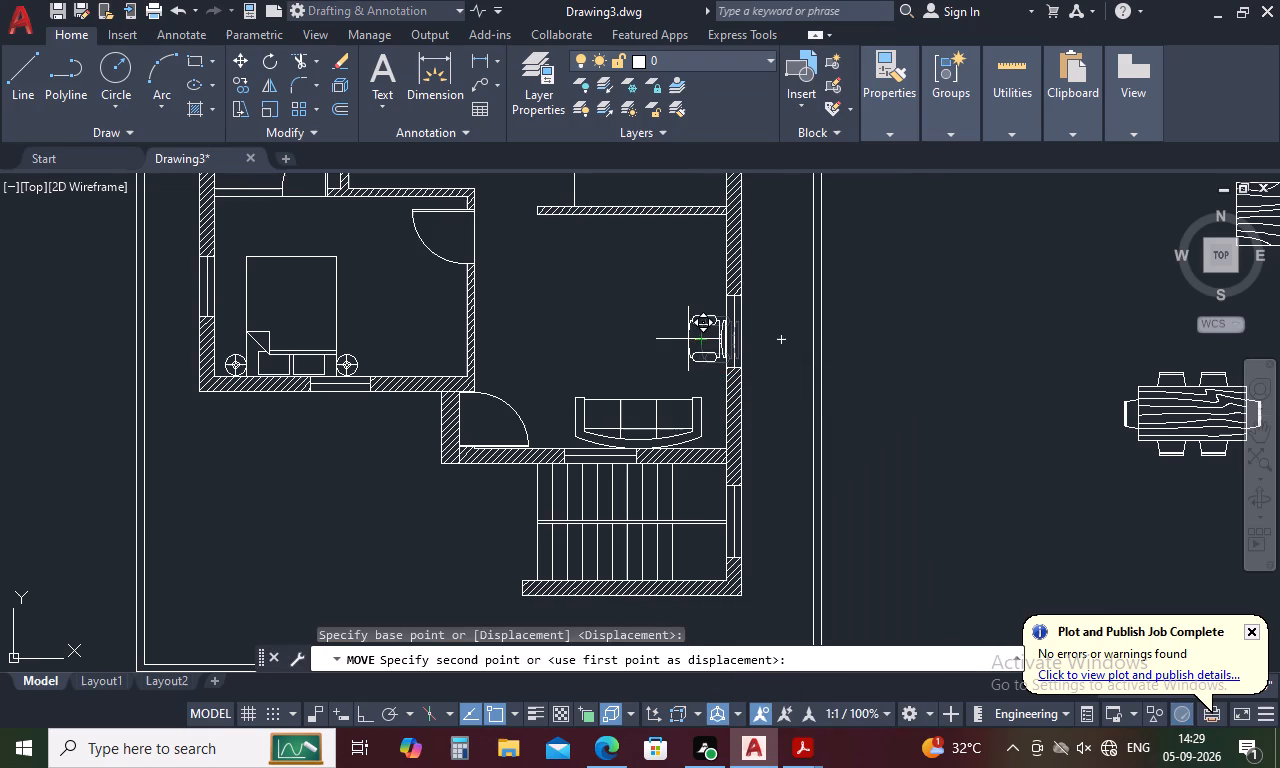
{"action": "left_click", "coordinate": [688, 339]}
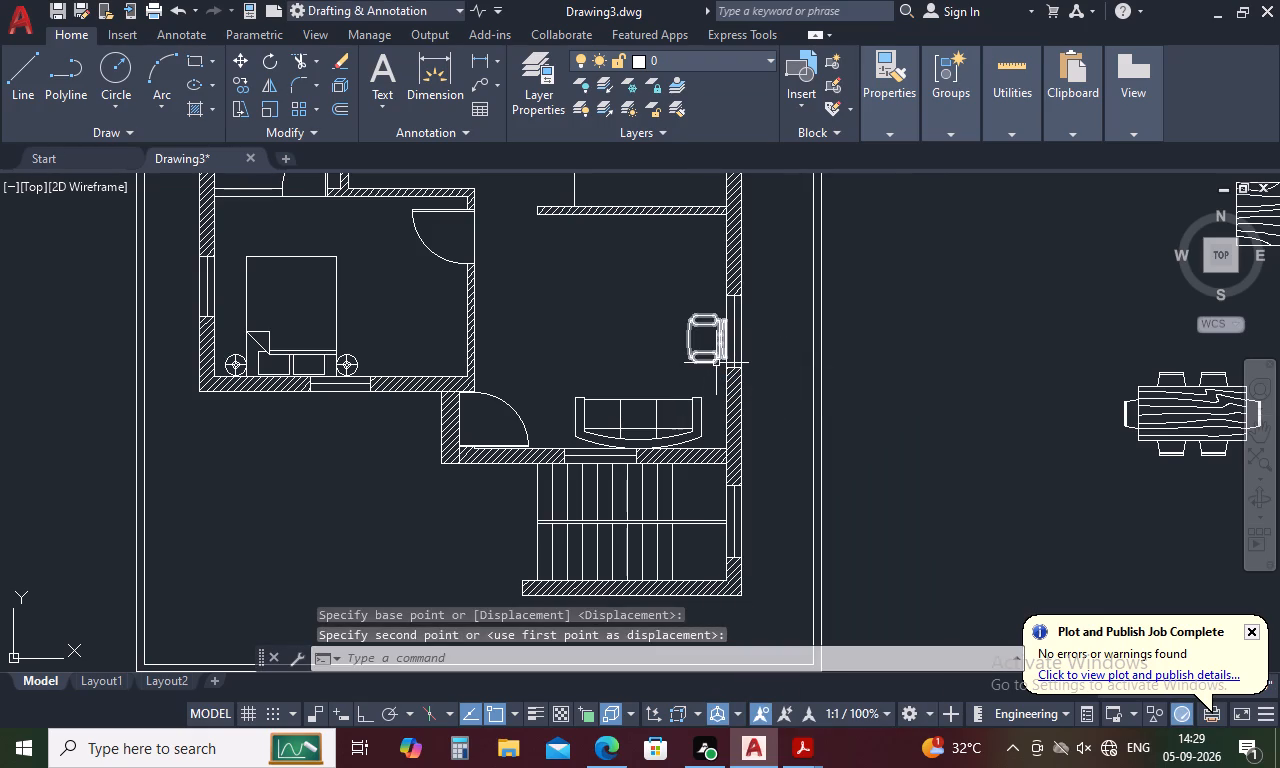
Mirror the armchair across a vertical line through the sofa's midpoint, keeping the original.
{"action": "left_click", "coordinate": [716, 363]}
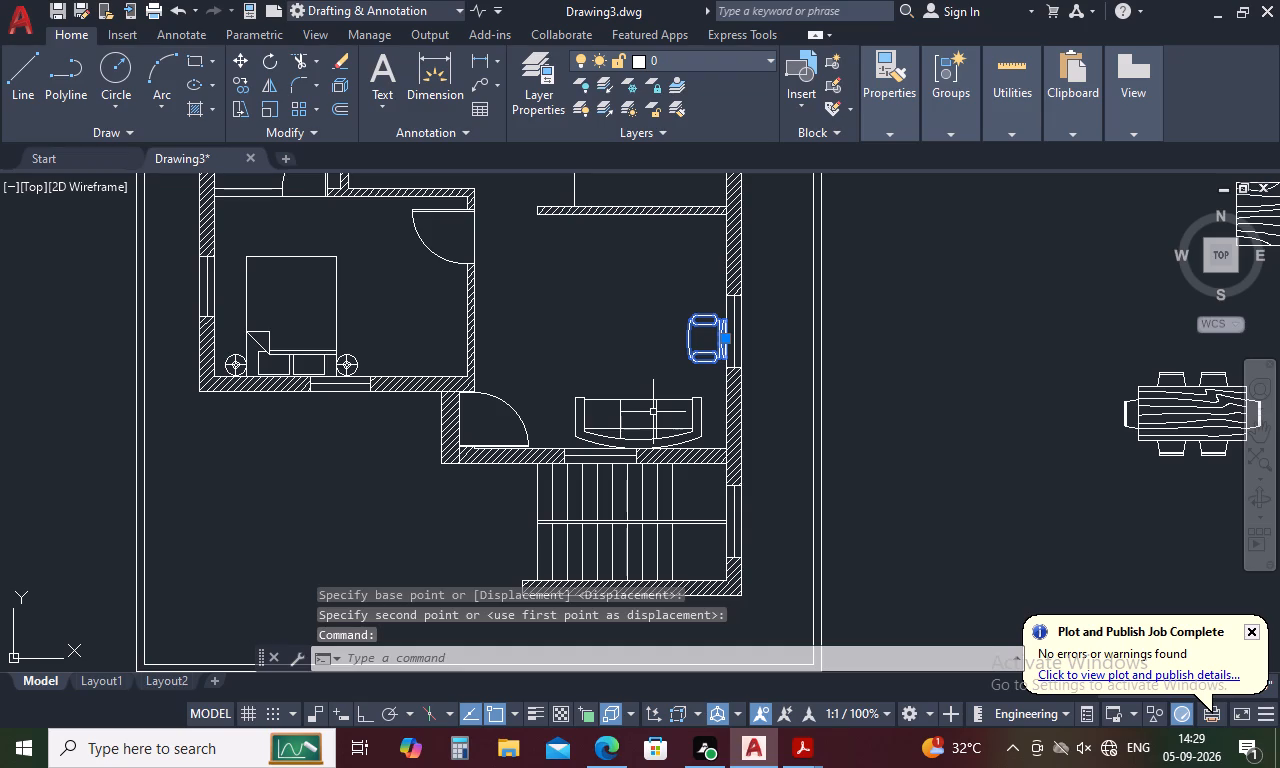
{"action": "type", "text": "mi"}
{"action": "key", "text": "space"}
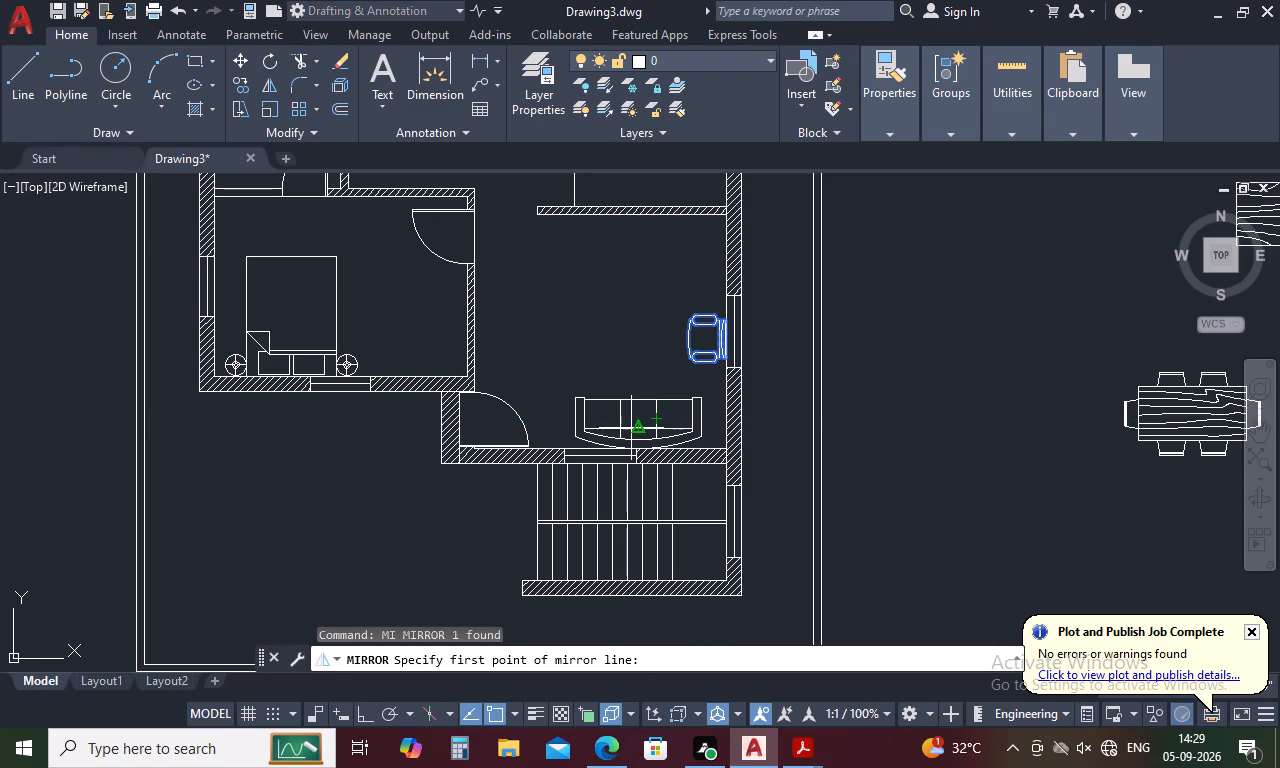
{"action": "left_click", "coordinate": [635, 431]}
{"action": "left_click", "coordinate": [638, 235]}
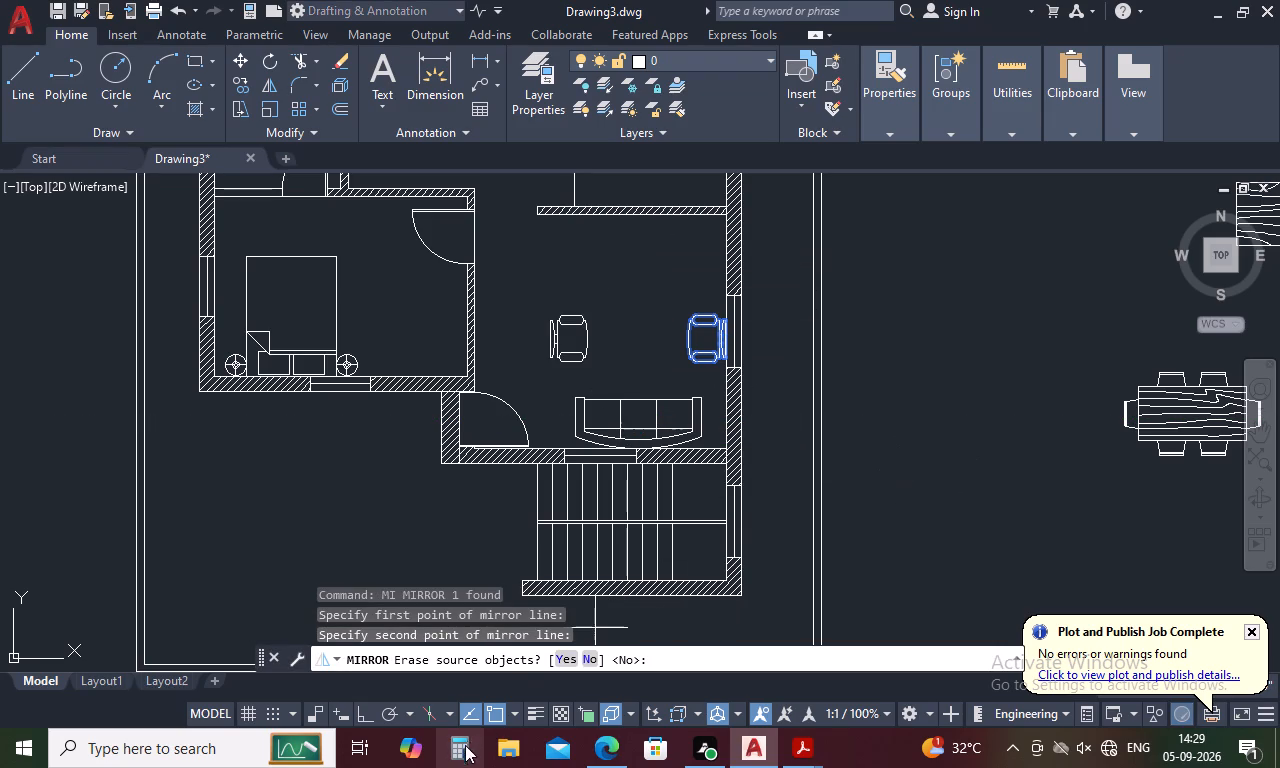
{"action": "left_click", "coordinate": [596, 666]}
Move the square wood-grain table from outside the plan into the living room, between the two armchairs and north of the sofa.
{"action": "scroll", "coordinate": [779, 558], "scroll_direction": "down", "scroll_amount": 2}
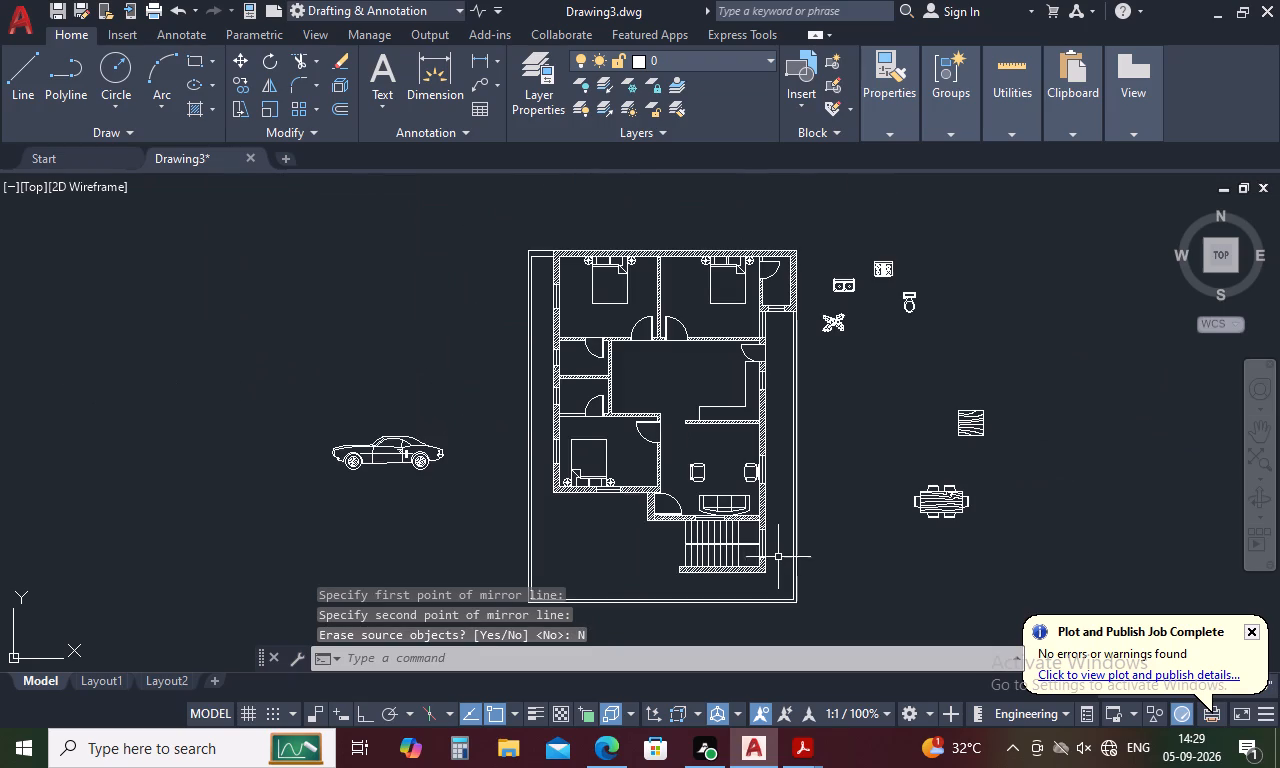
{"action": "left_click", "coordinate": [978, 433]}
{"action": "right_click", "coordinate": [978, 433]}
{"action": "left_click", "coordinate": [1067, 394]}
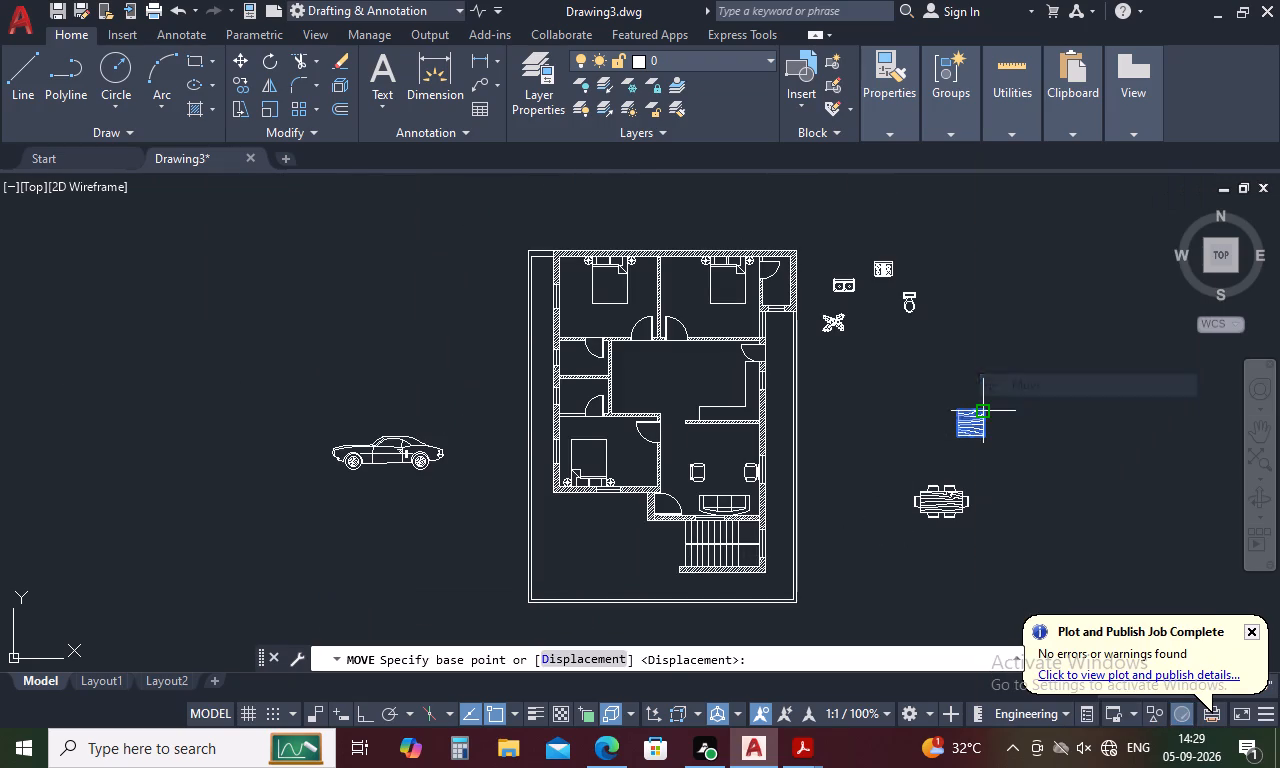
{"action": "left_click", "coordinate": [970, 419]}
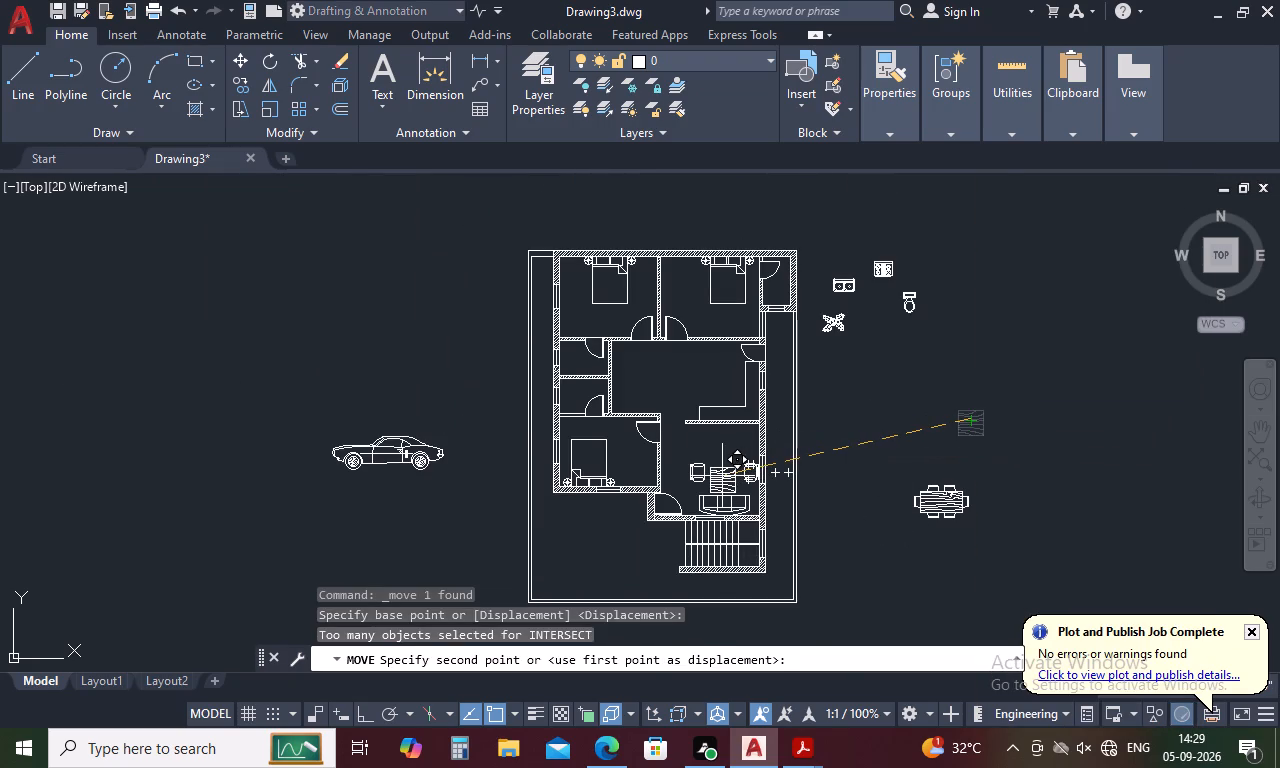
{"action": "scroll", "coordinate": [722, 476], "scroll_direction": "up", "scroll_amount": 3}
{"action": "left_click", "coordinate": [726, 458]}
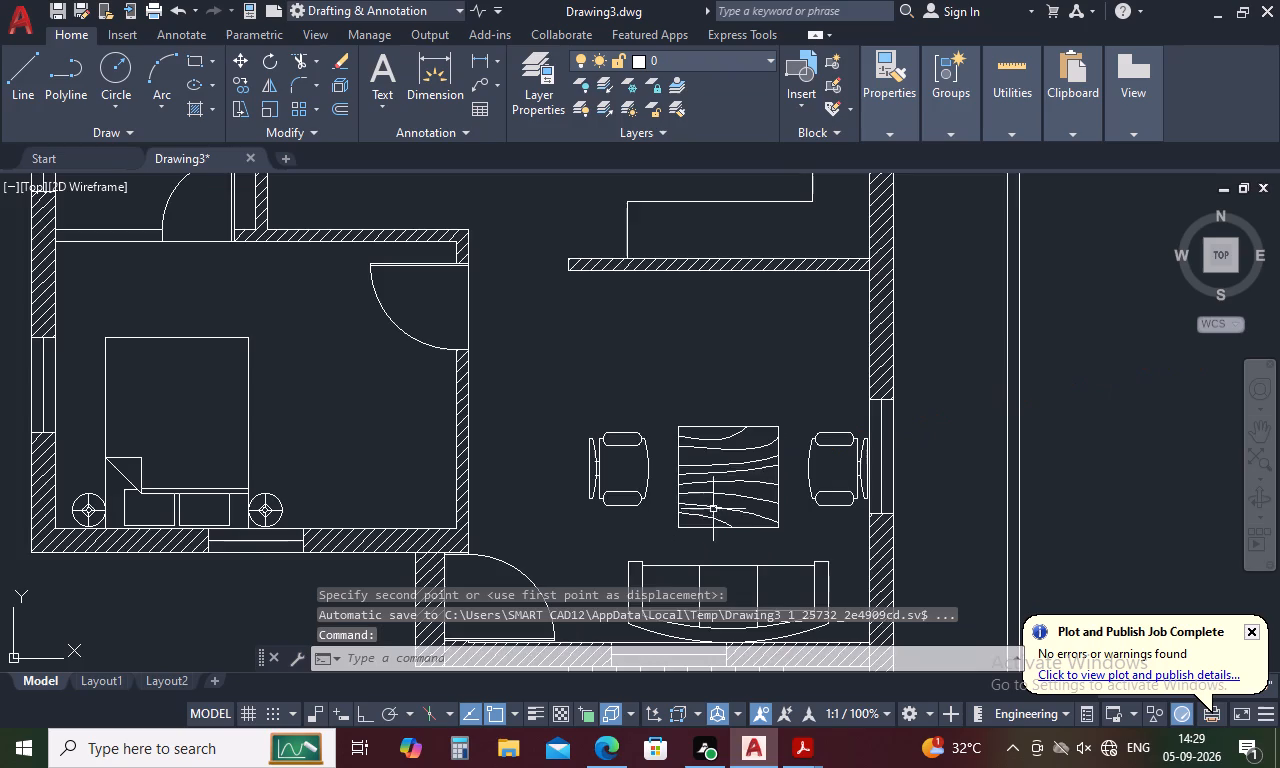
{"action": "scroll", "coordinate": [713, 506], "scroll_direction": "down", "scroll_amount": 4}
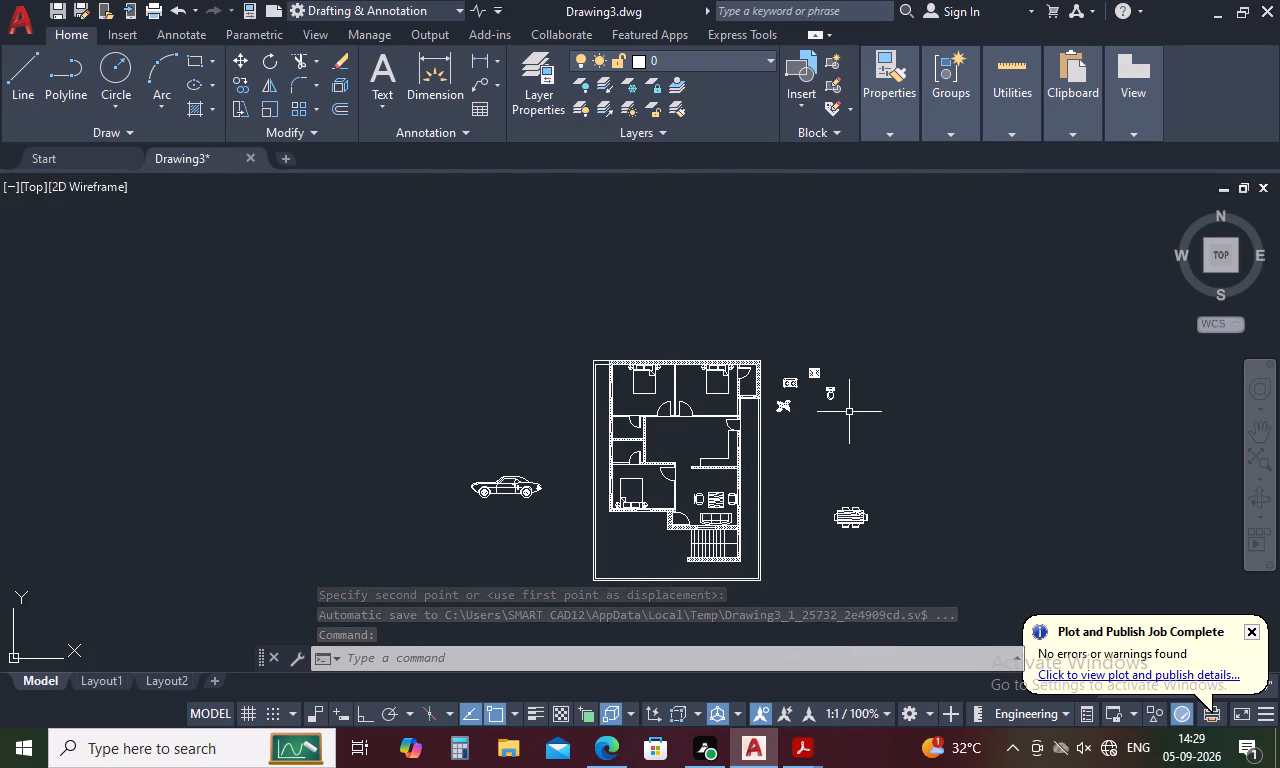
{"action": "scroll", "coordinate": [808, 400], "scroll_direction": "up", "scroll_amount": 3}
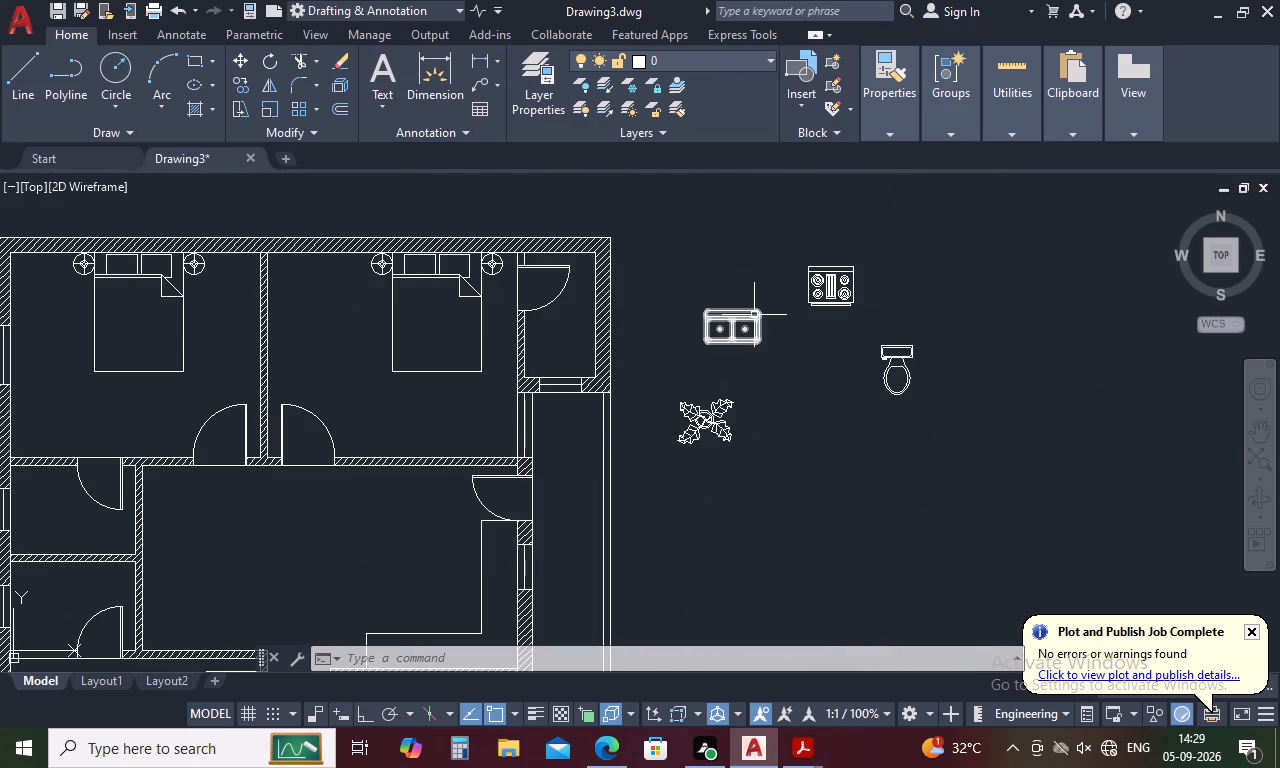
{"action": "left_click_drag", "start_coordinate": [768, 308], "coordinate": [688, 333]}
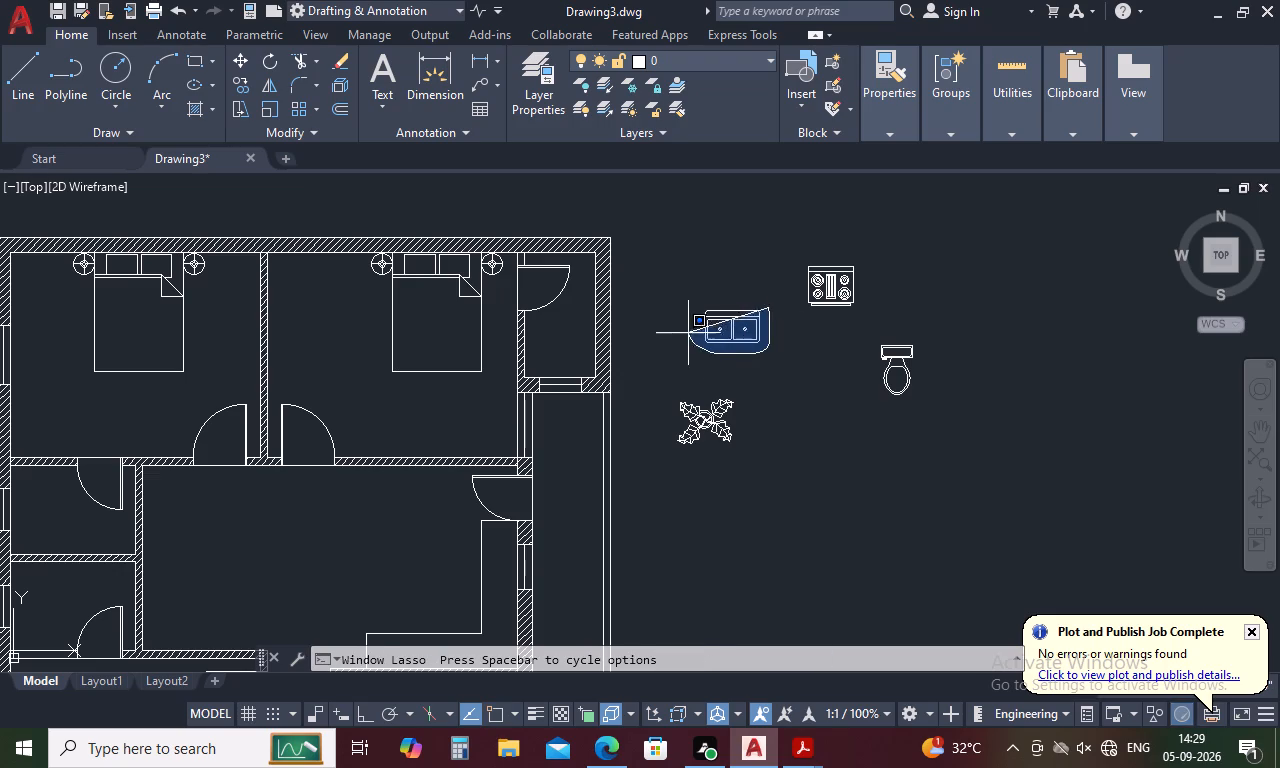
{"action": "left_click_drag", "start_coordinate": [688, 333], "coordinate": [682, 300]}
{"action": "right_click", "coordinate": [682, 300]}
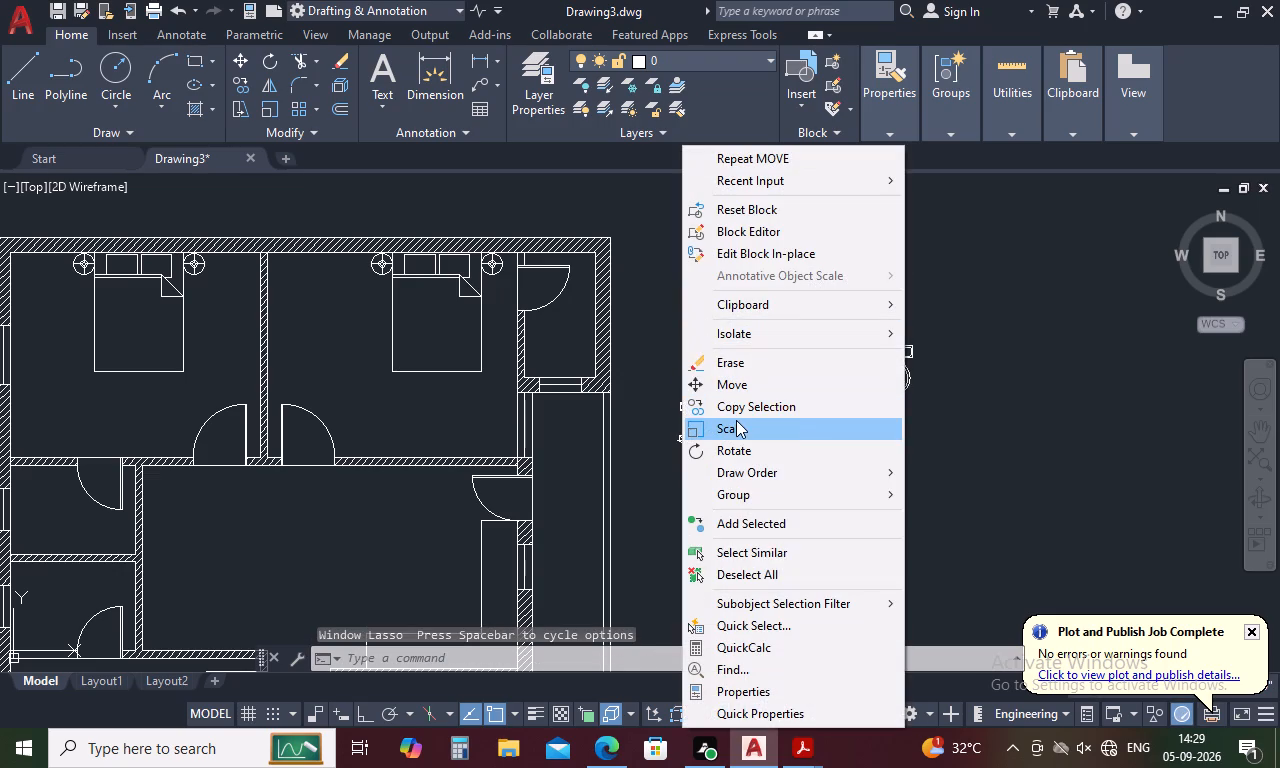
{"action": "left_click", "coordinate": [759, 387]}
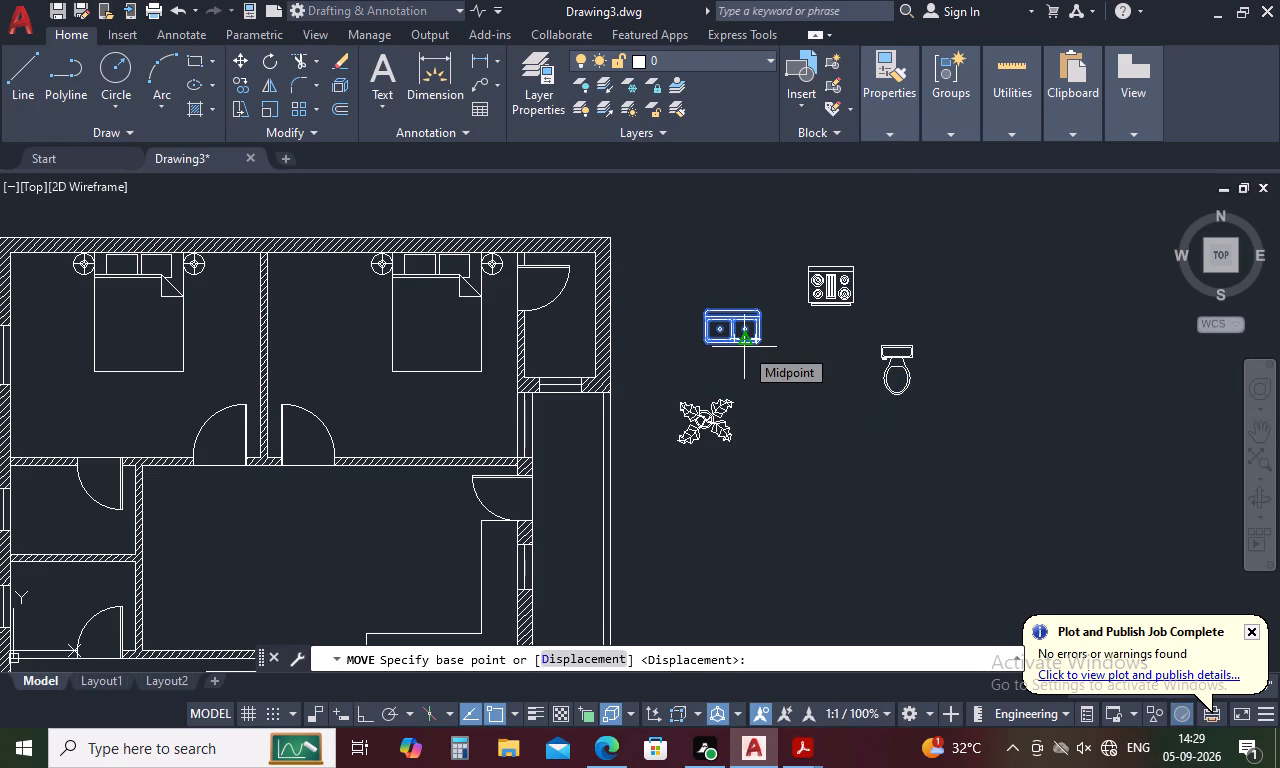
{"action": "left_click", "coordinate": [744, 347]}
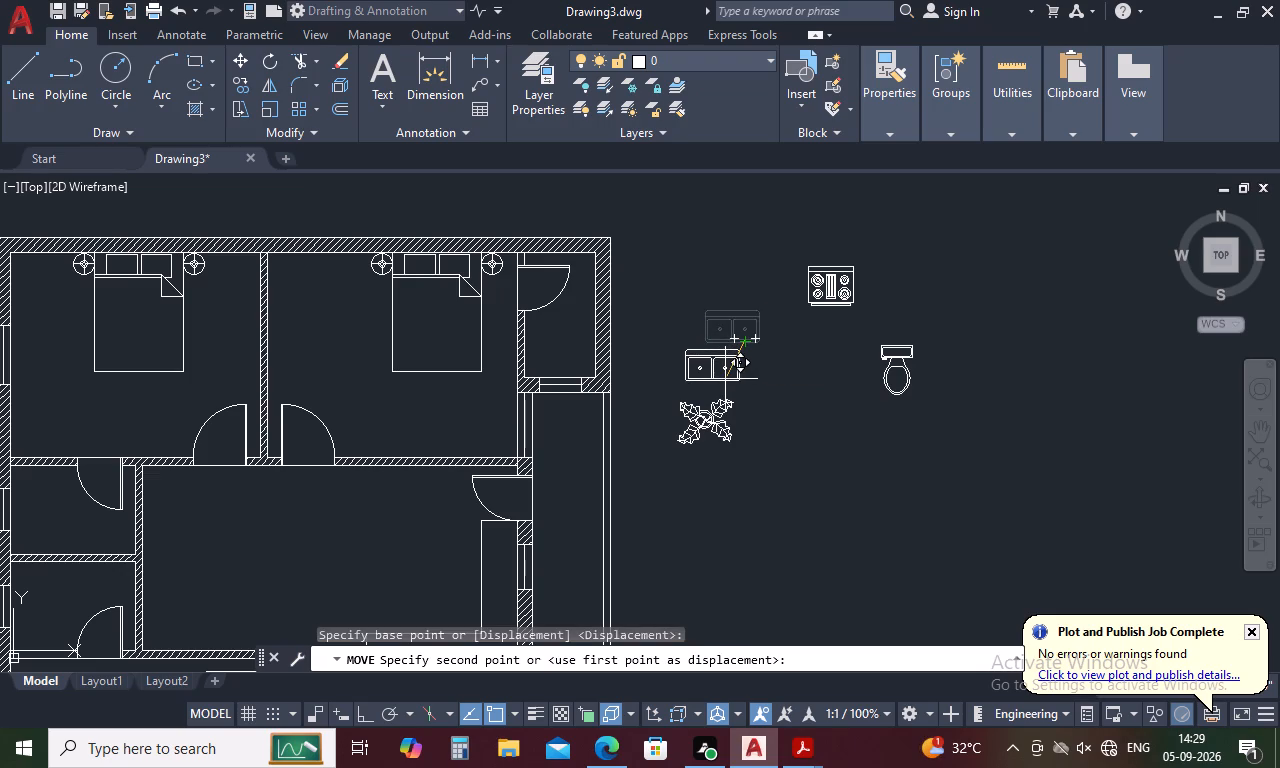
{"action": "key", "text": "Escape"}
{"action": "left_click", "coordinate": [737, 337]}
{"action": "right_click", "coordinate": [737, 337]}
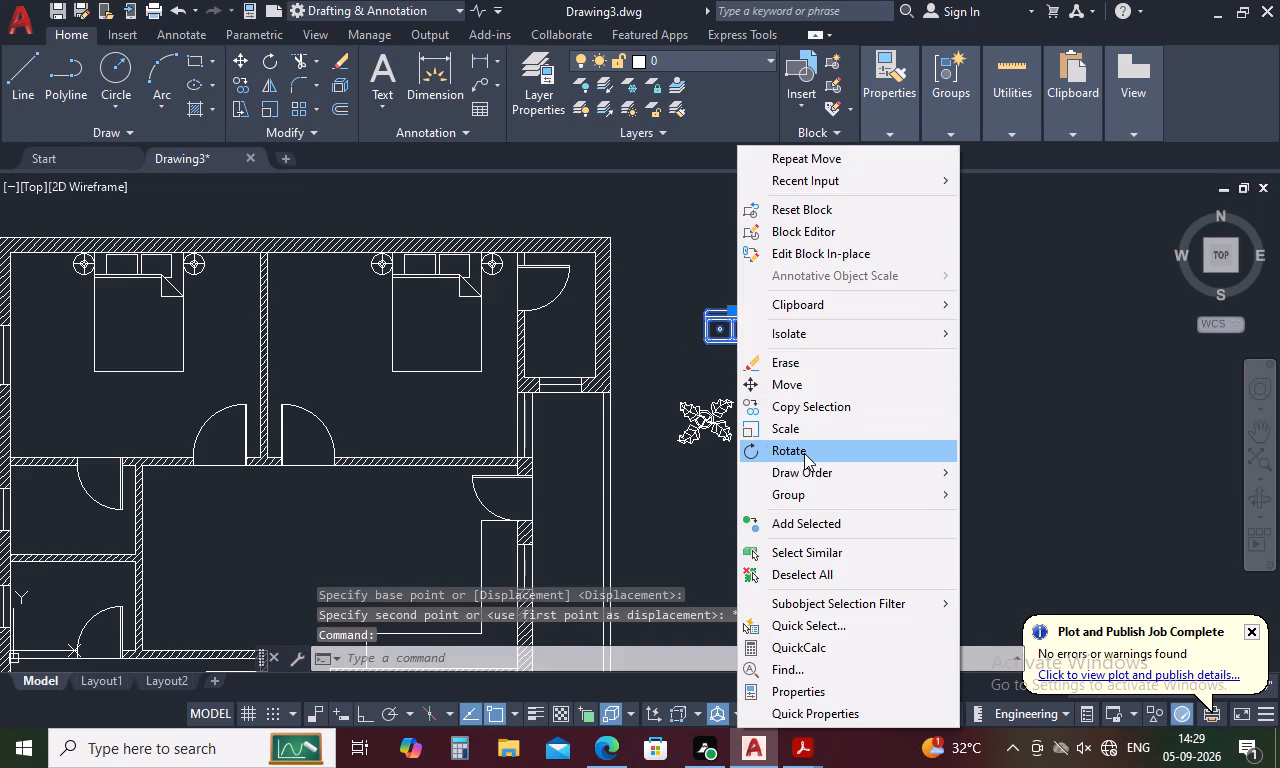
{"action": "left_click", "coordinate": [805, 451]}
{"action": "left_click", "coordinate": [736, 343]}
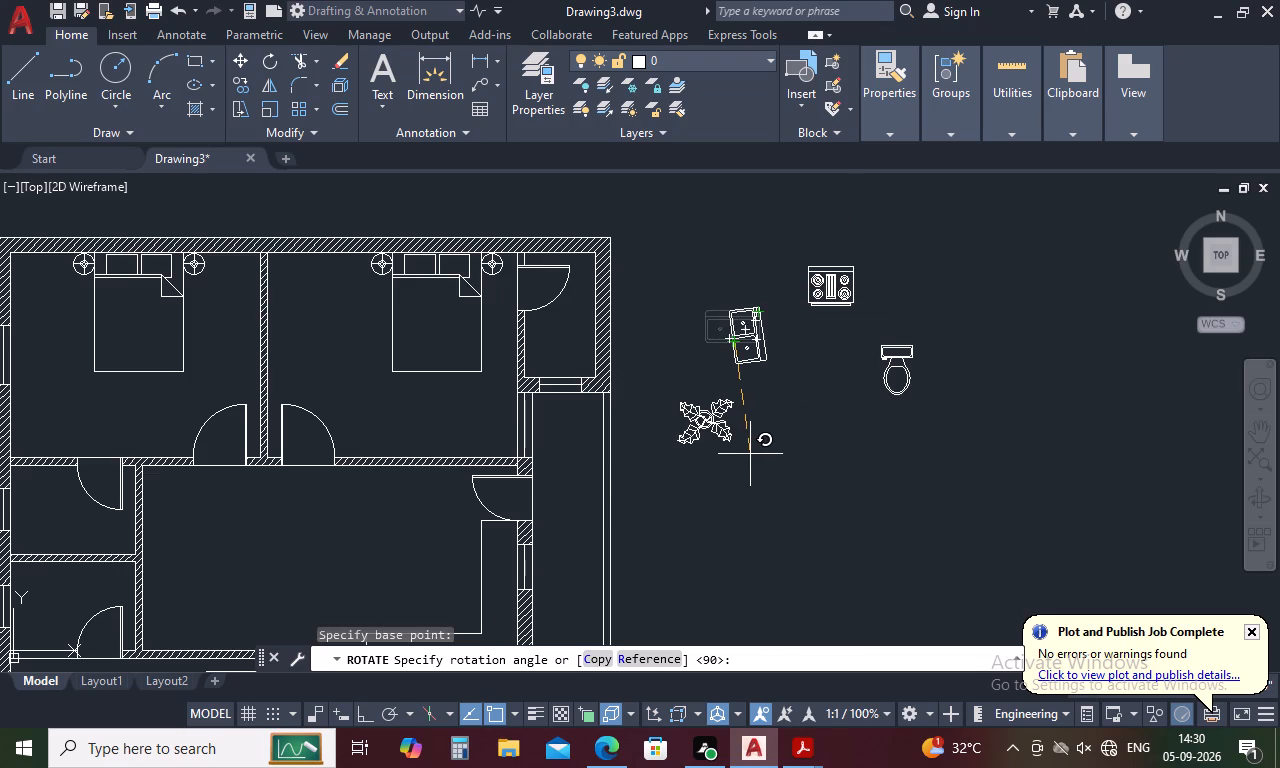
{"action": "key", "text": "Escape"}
Move the double-bowl sink by its front edge from outside the plan to the west end of the kitchen counter, against the partition wall.
{"action": "left_click", "coordinate": [748, 338]}
{"action": "right_click", "coordinate": [748, 338]}
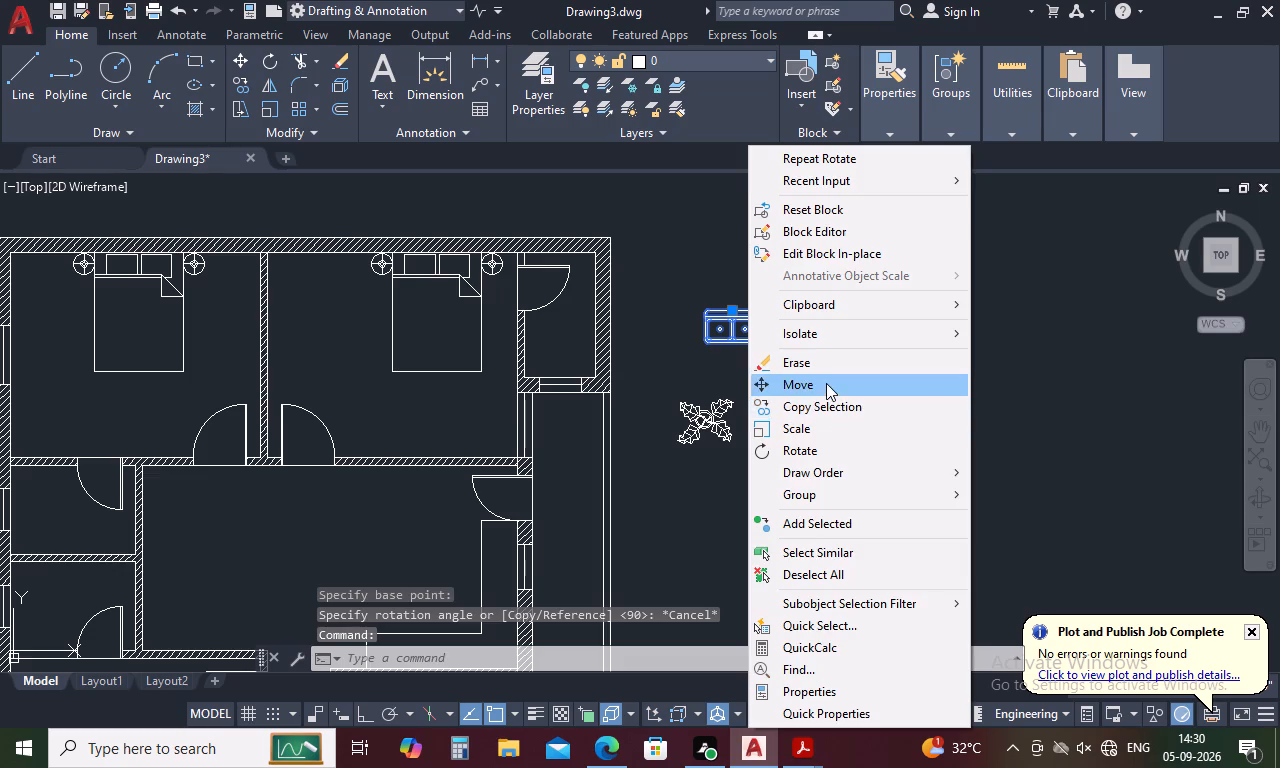
{"action": "left_click", "coordinate": [826, 383]}
{"action": "left_click", "coordinate": [730, 339]}
{"action": "scroll", "coordinate": [730, 339], "scroll_direction": "down", "scroll_amount": 2}
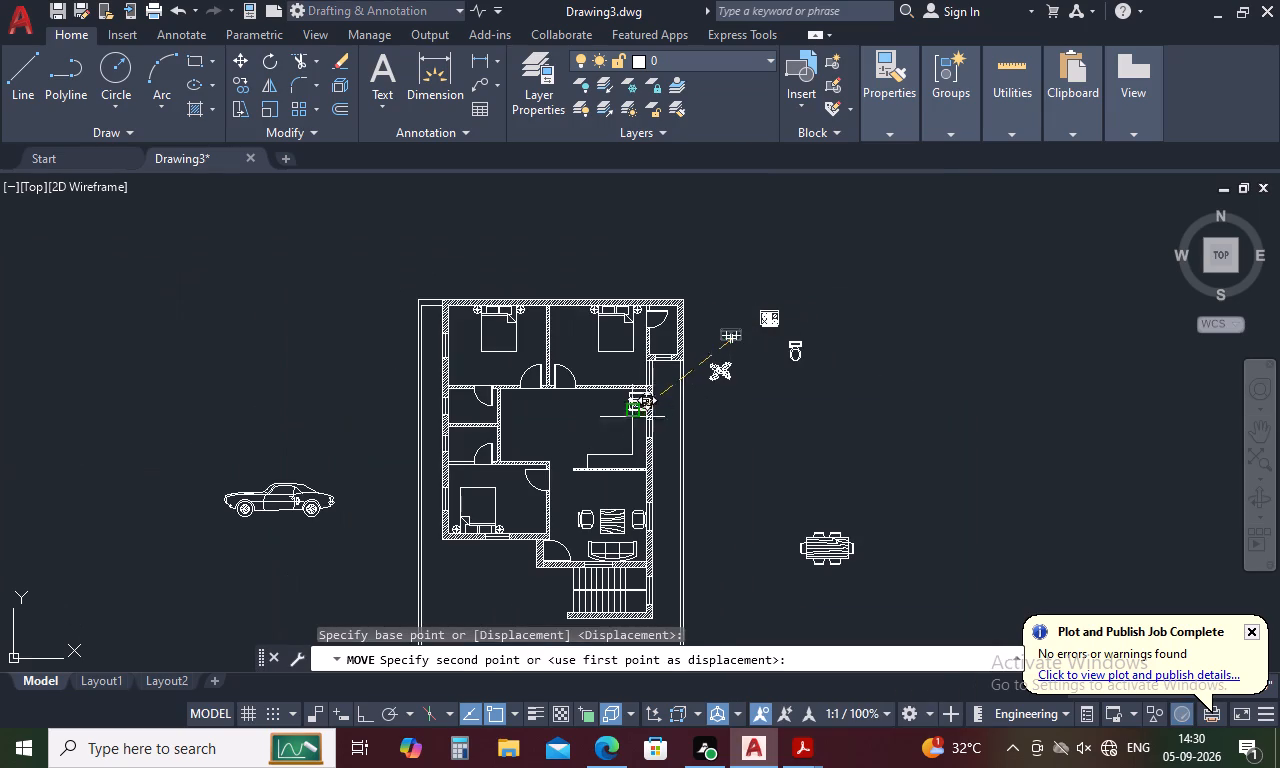
{"action": "scroll", "coordinate": [592, 479], "scroll_direction": "up", "scroll_amount": 3}
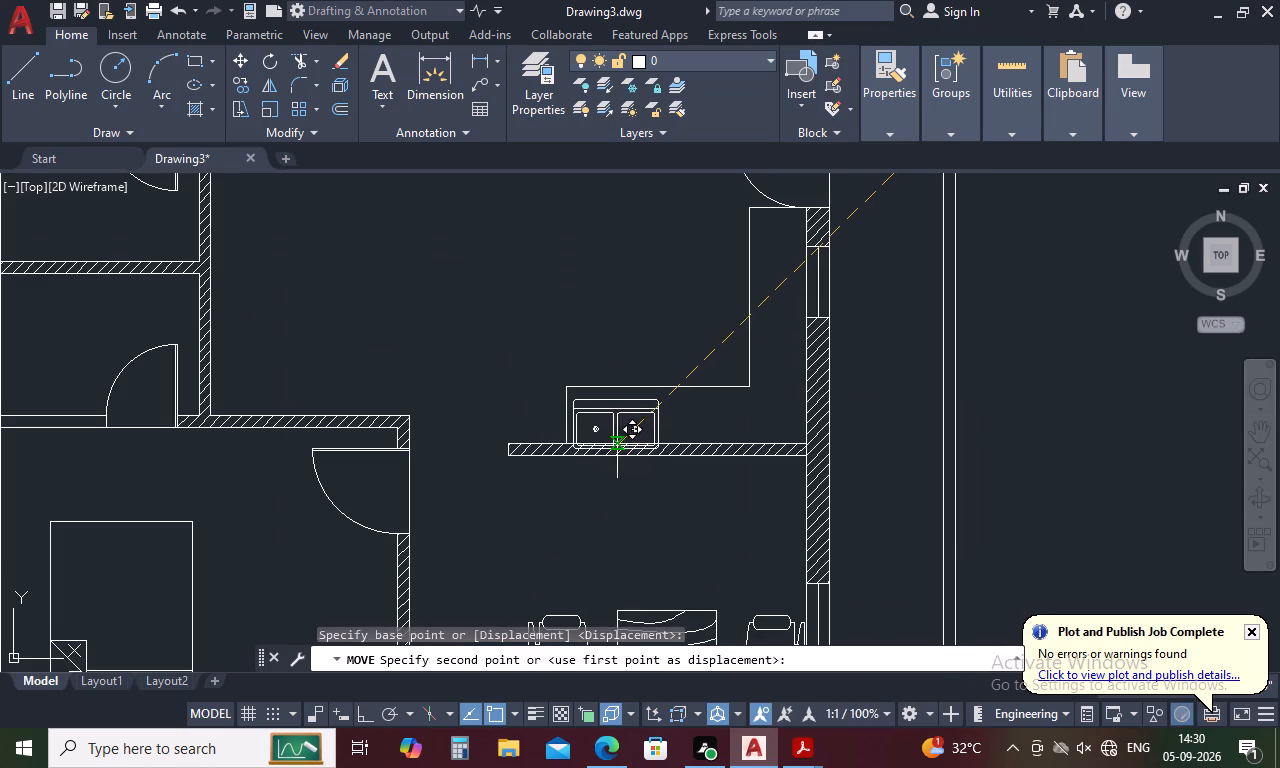
{"action": "left_click", "coordinate": [616, 436]}
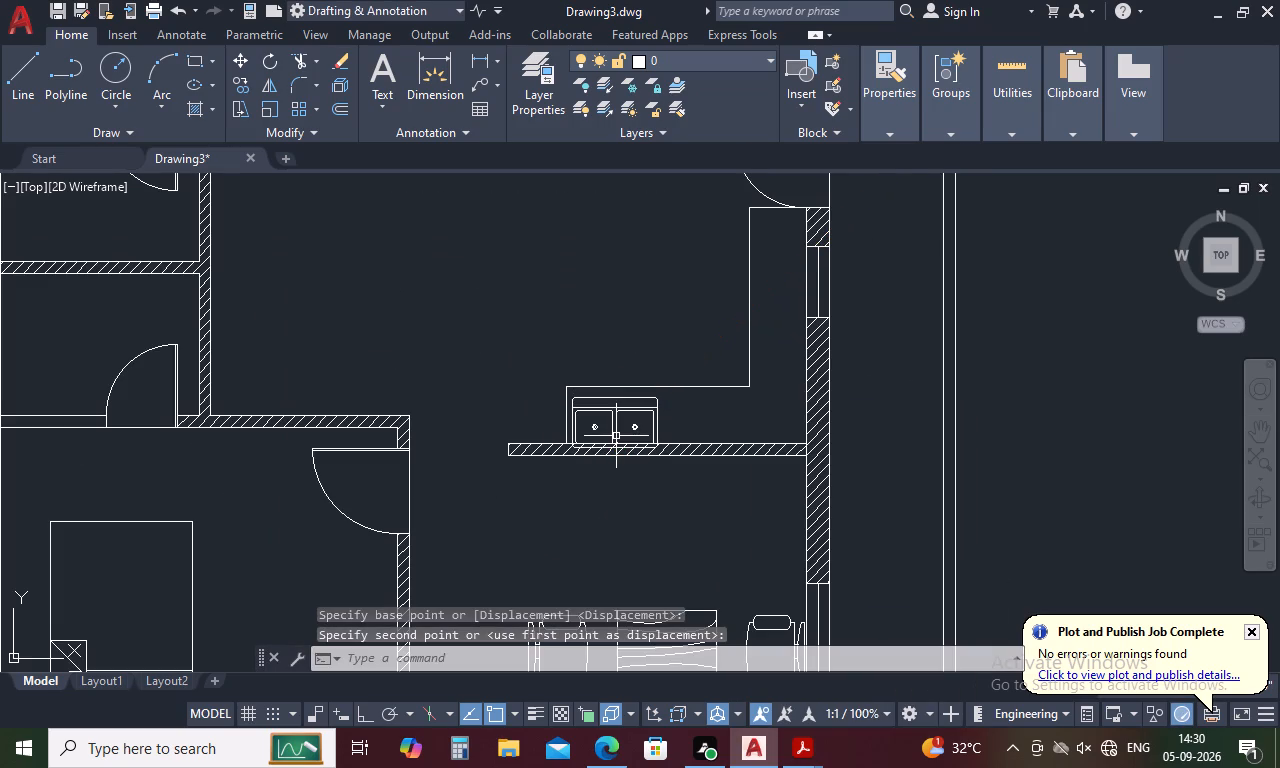
Shift the sink slightly north so it clears the partition wall and fits within the counter's depth.
{"action": "left_click", "coordinate": [618, 417]}
{"action": "right_click", "coordinate": [618, 417]}
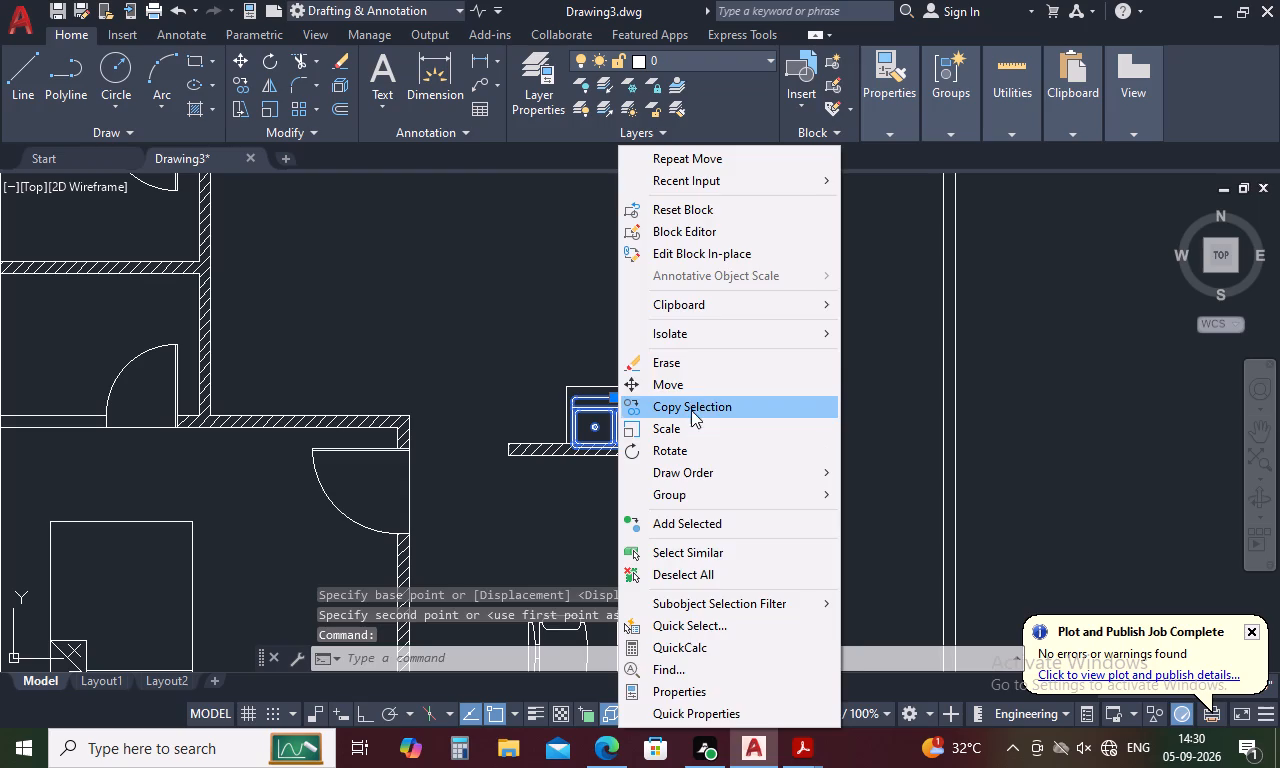
{"action": "left_click", "coordinate": [706, 383]}
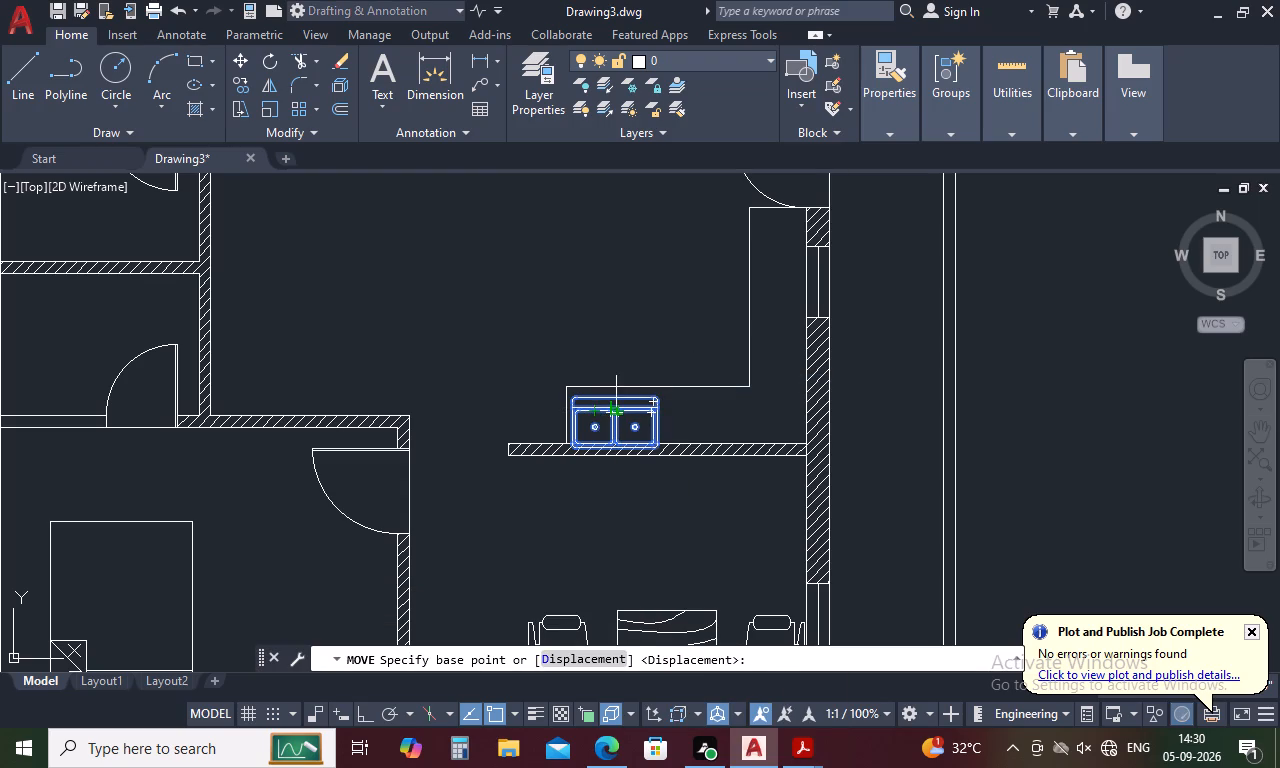
{"action": "left_click", "coordinate": [621, 406]}
{"action": "scroll", "coordinate": [621, 397], "scroll_direction": "up", "scroll_amount": 3}
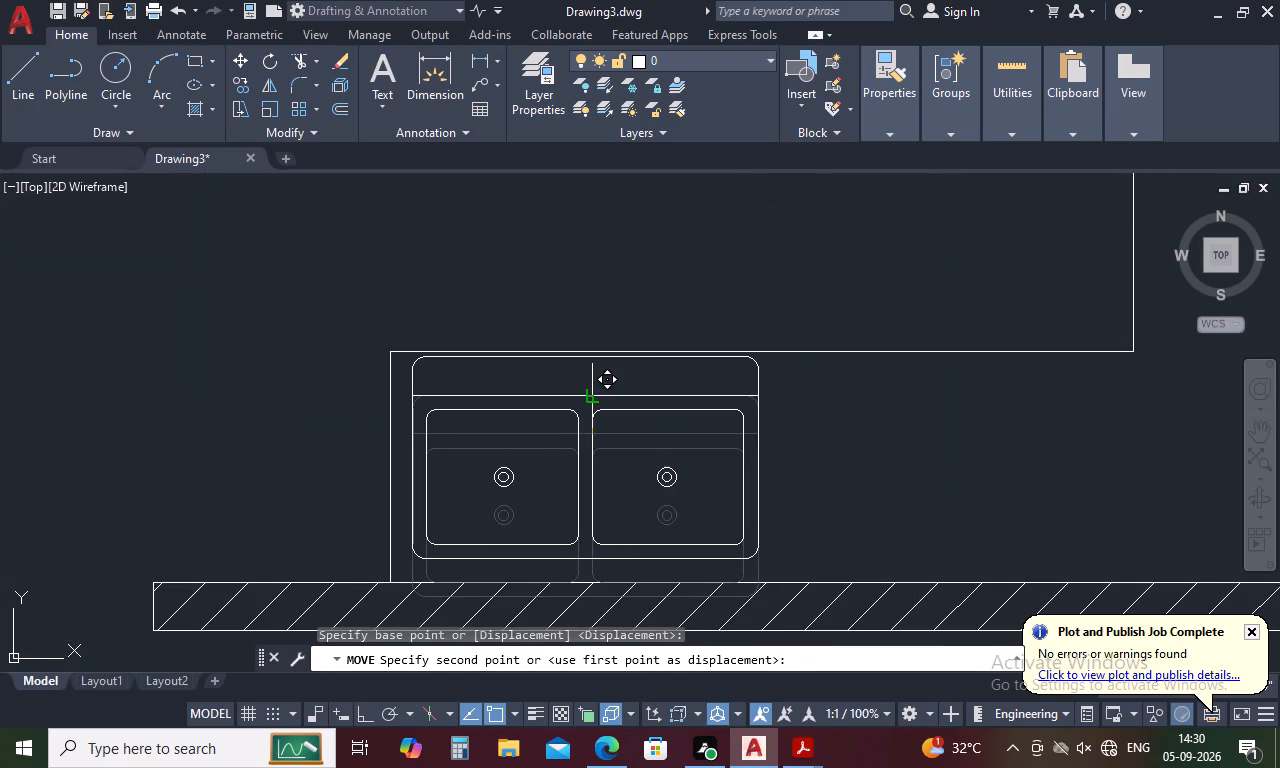
{"action": "left_click", "coordinate": [590, 409]}
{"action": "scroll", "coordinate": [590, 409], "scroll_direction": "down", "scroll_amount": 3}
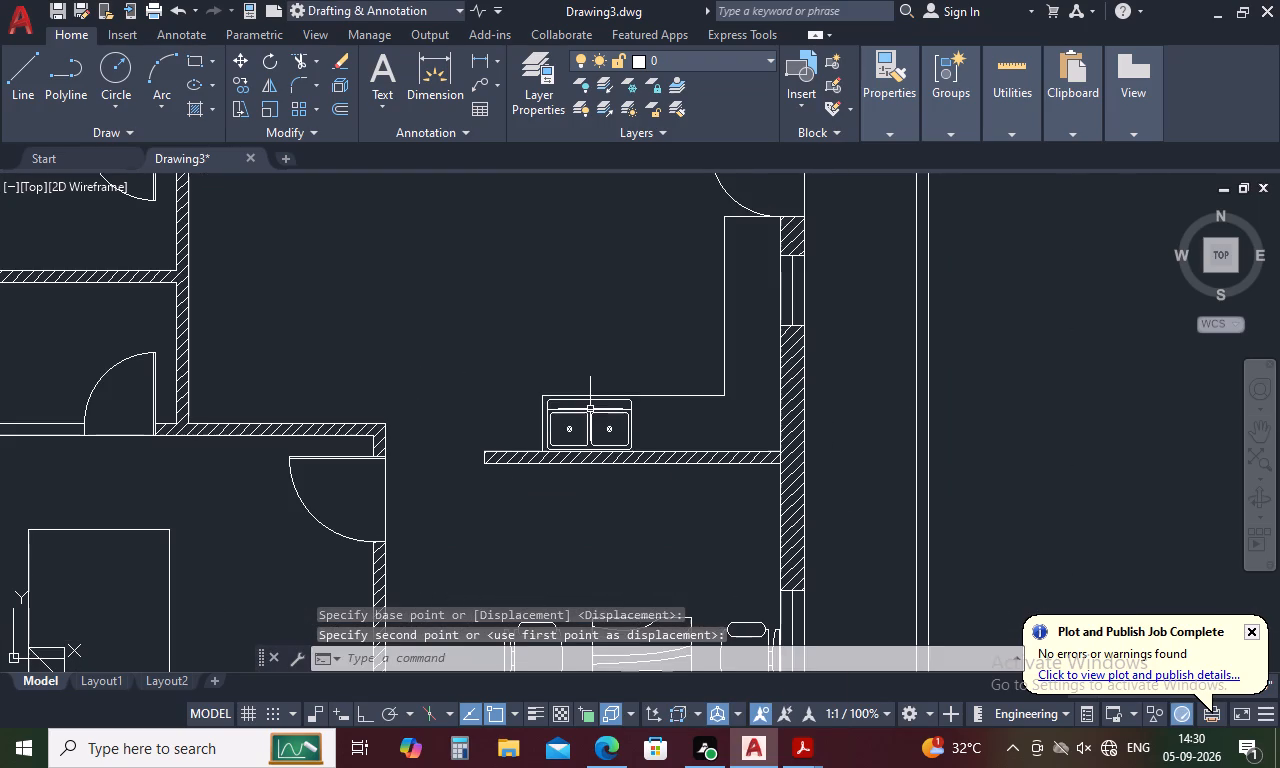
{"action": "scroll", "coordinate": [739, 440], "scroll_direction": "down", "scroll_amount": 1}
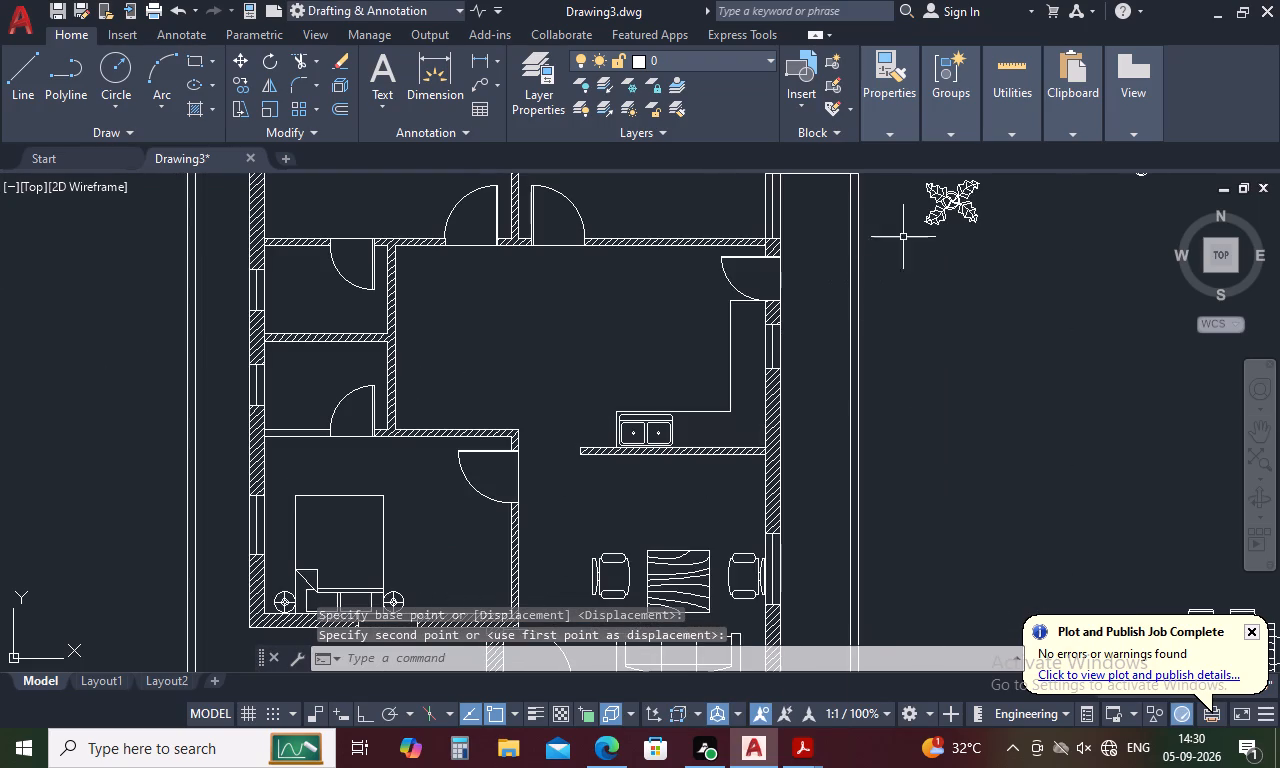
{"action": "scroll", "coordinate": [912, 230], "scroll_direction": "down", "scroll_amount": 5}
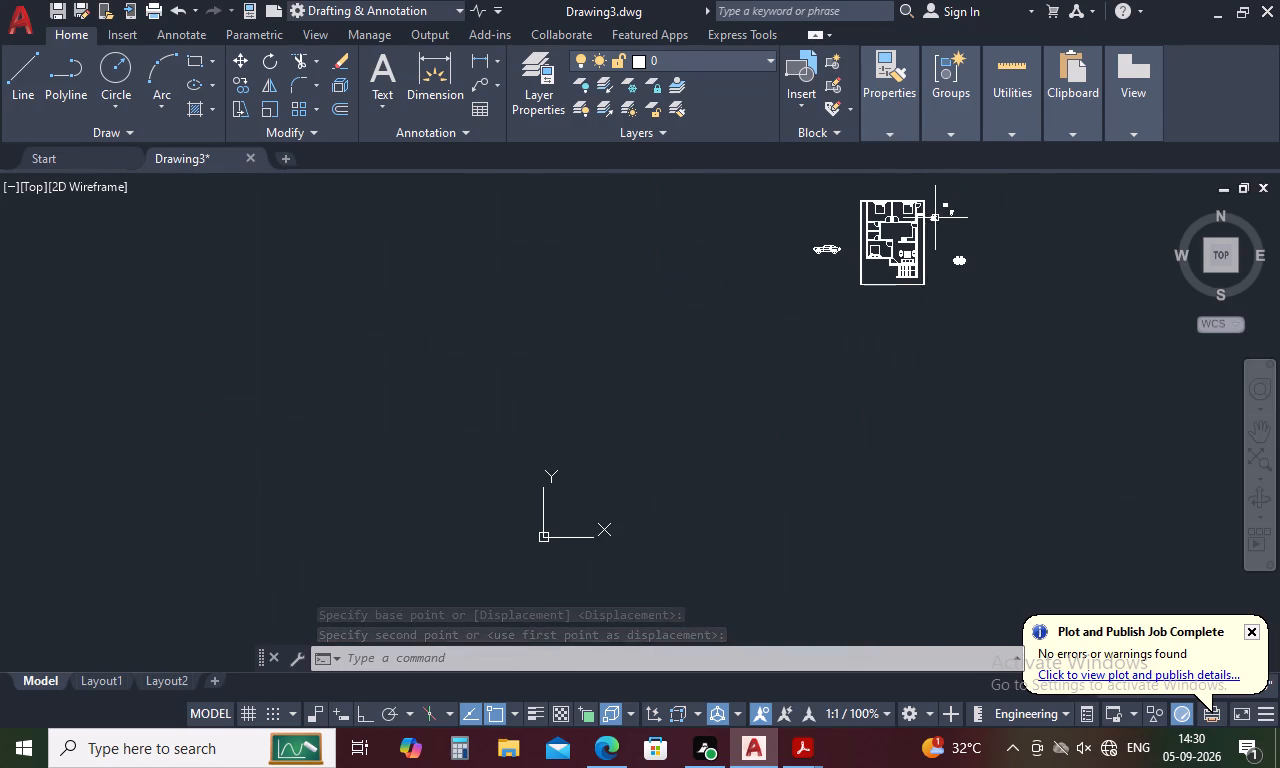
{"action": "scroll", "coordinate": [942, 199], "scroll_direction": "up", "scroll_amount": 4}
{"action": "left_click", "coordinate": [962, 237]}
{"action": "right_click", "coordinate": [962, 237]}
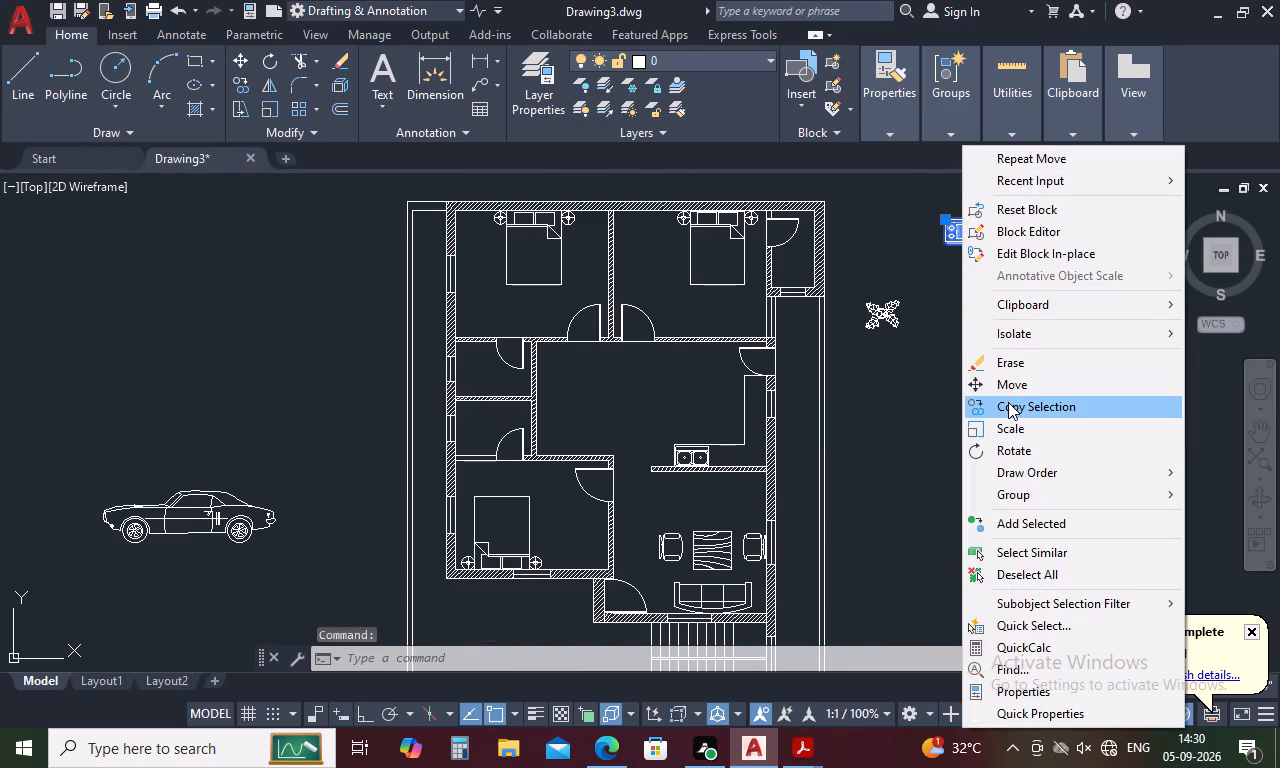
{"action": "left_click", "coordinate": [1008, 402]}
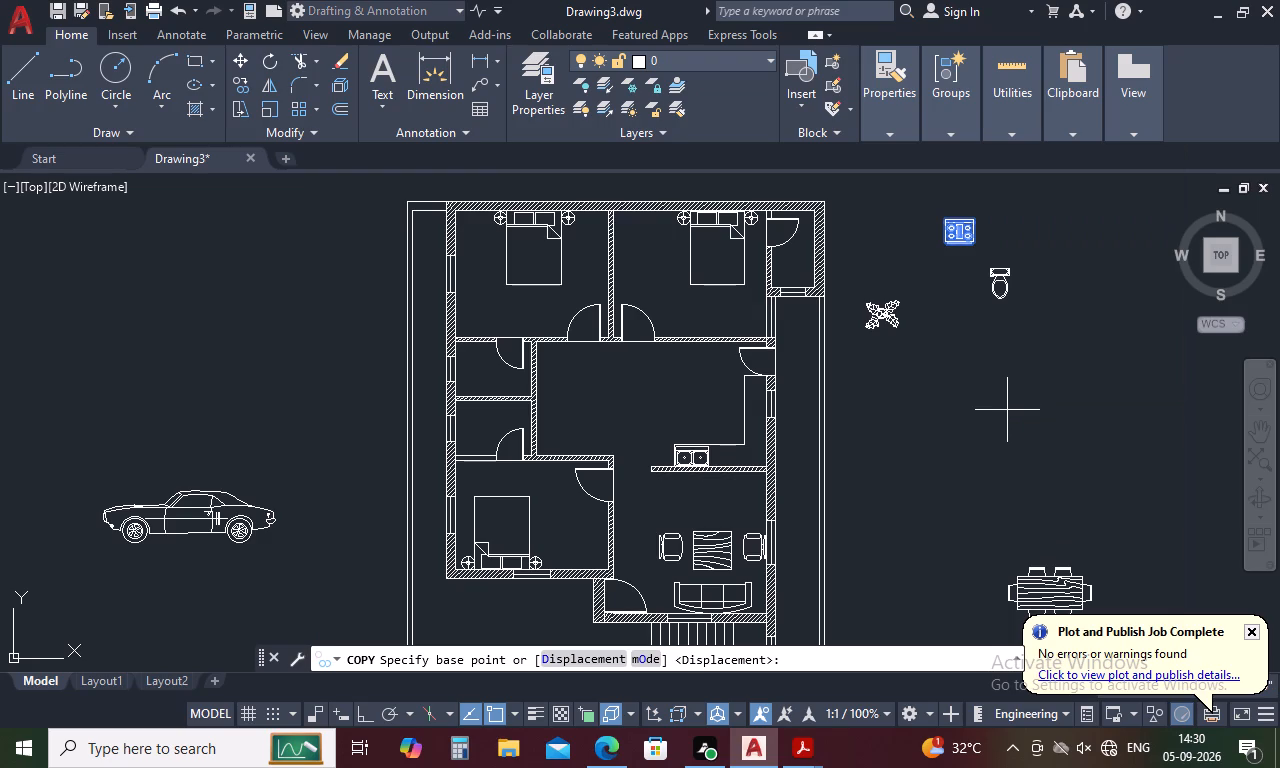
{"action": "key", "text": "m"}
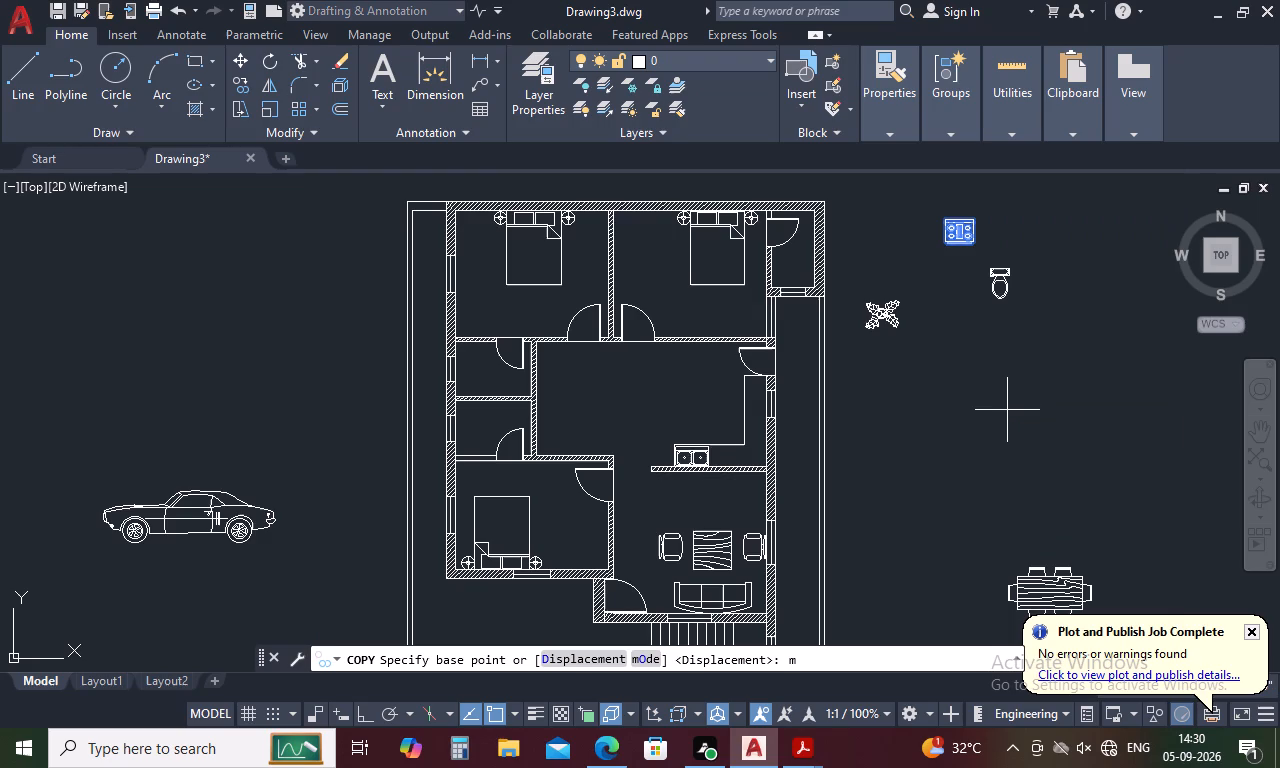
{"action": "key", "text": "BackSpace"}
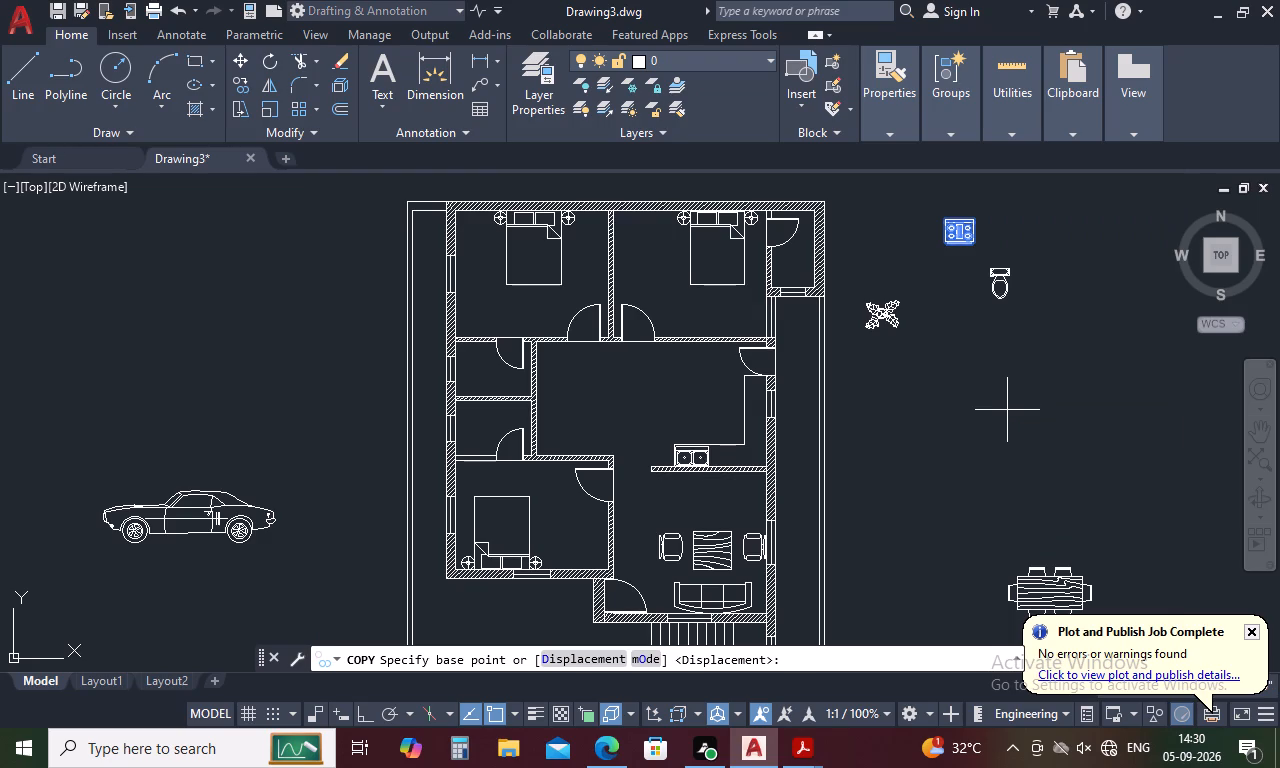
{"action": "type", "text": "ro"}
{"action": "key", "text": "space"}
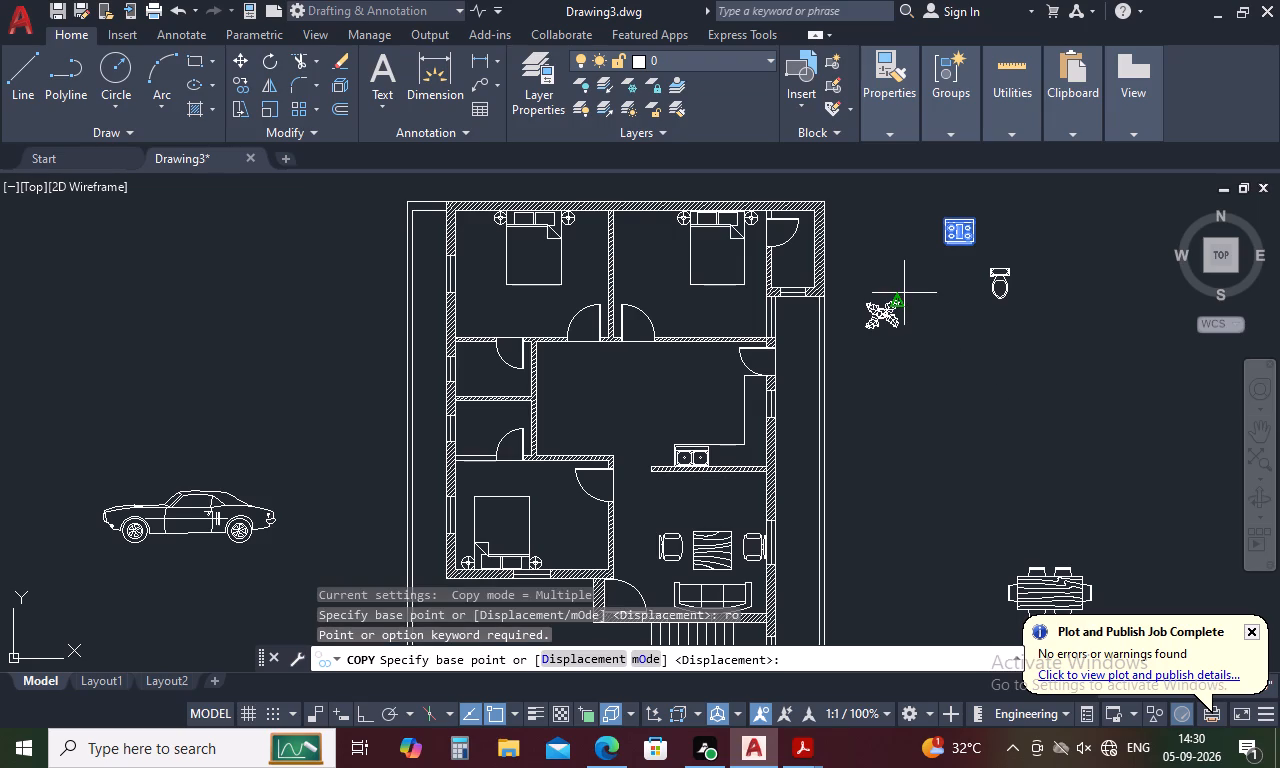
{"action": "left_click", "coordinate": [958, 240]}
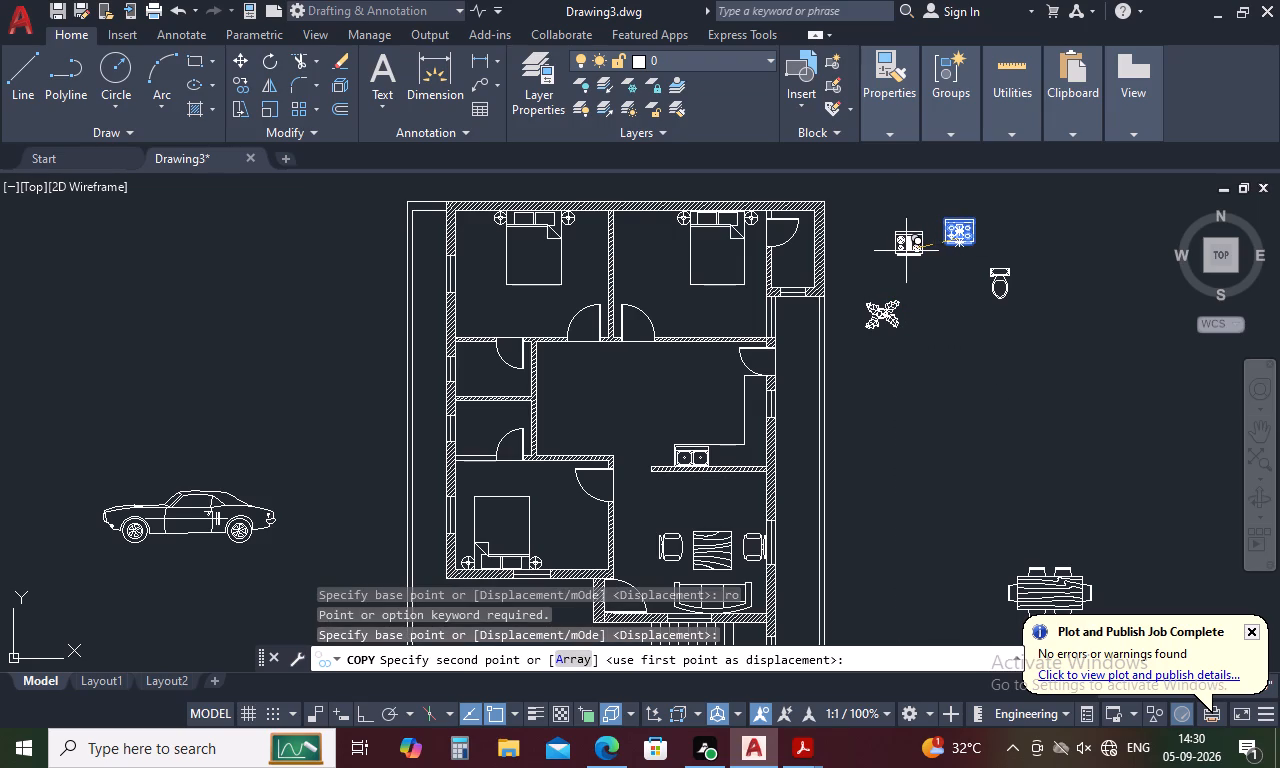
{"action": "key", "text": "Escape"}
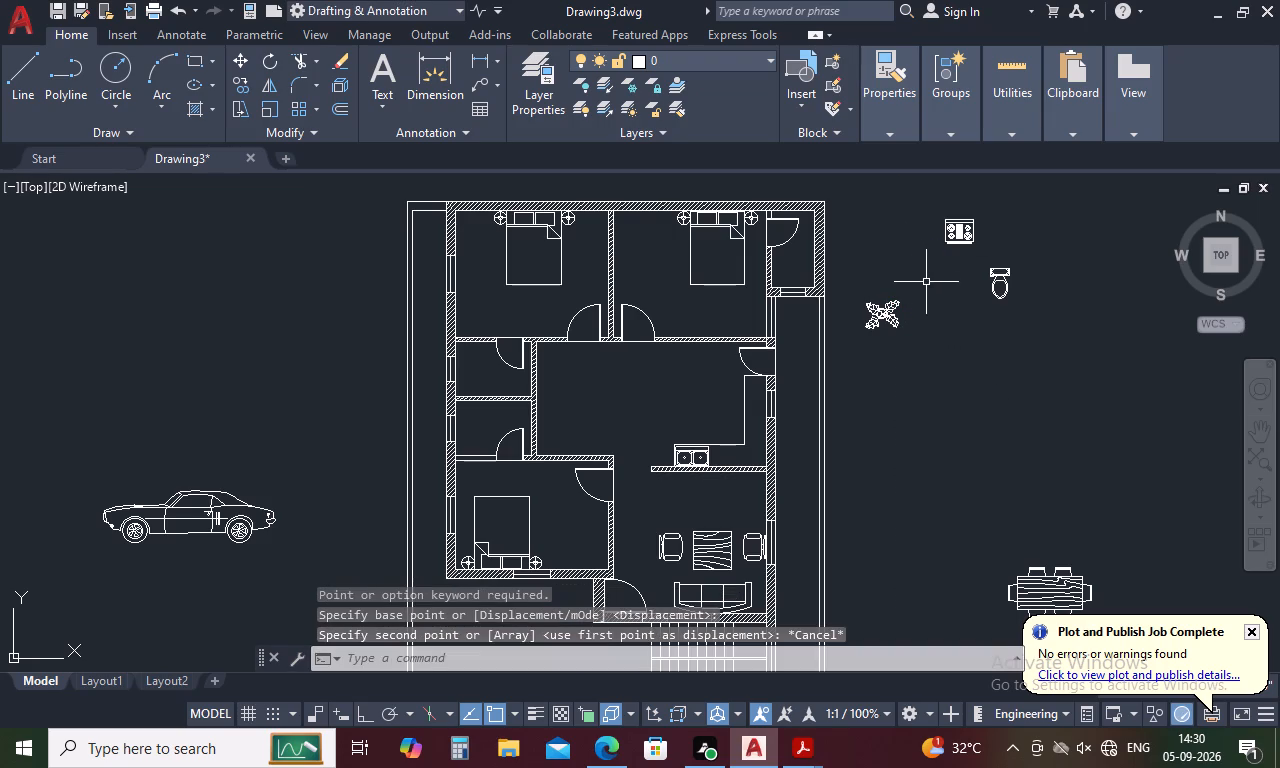
Rotate the four-burner stove outside the plan by 180° about its front edge's midpoint, with Ortho turned on.
{"action": "left_click", "coordinate": [961, 231]}
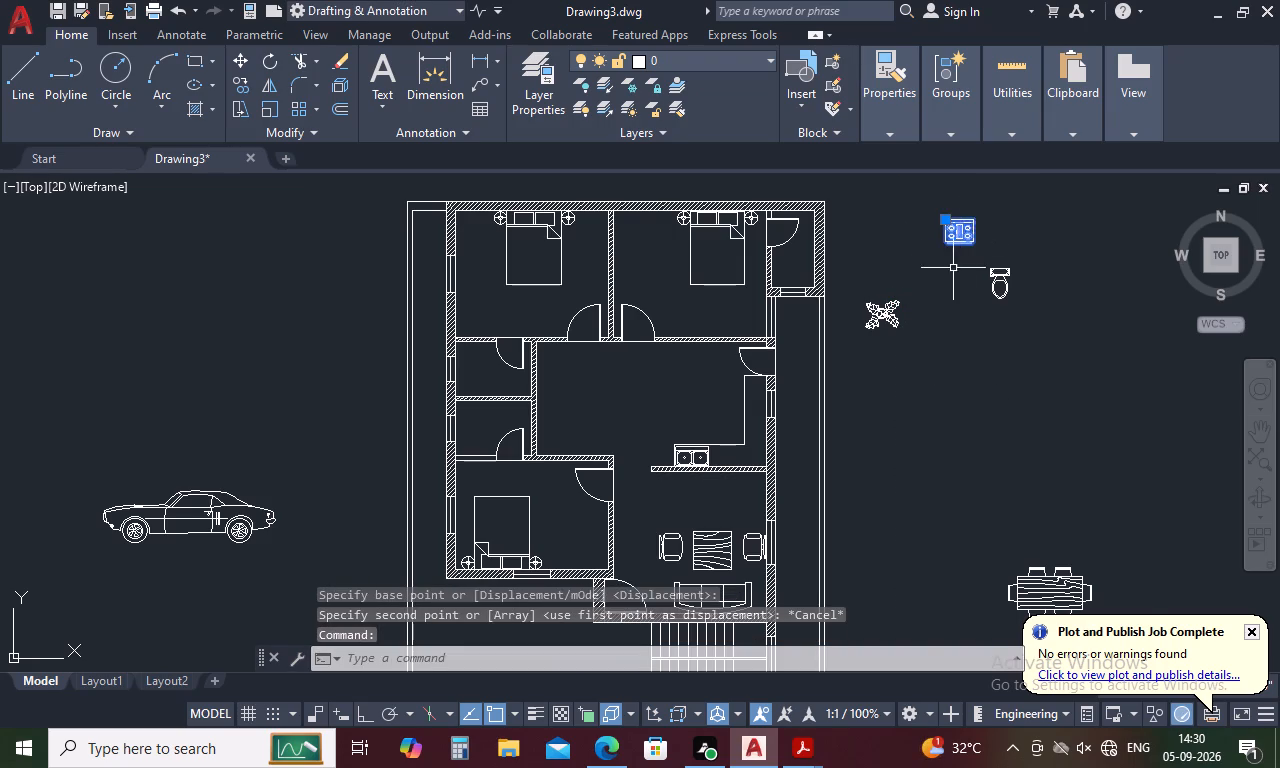
{"action": "right_click", "coordinate": [931, 351]}
{"action": "left_click", "coordinate": [980, 447]}
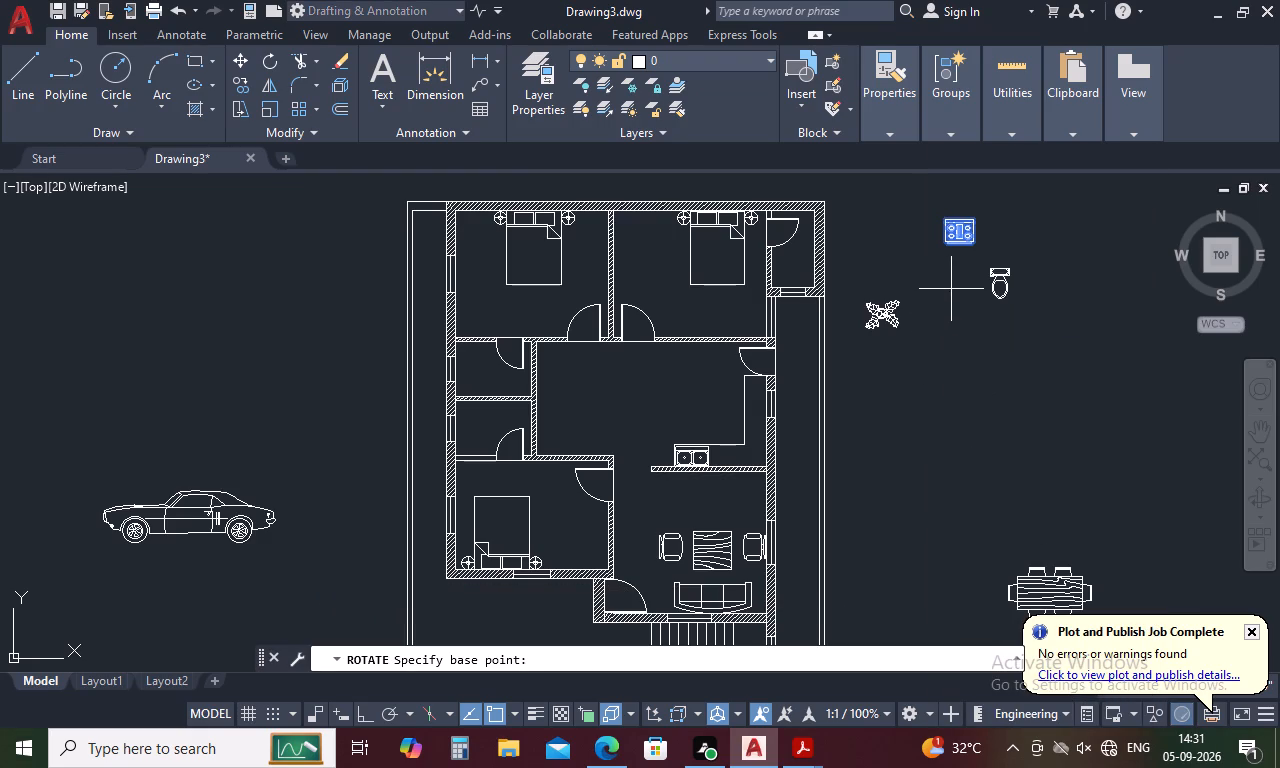
{"action": "left_click", "coordinate": [960, 245]}
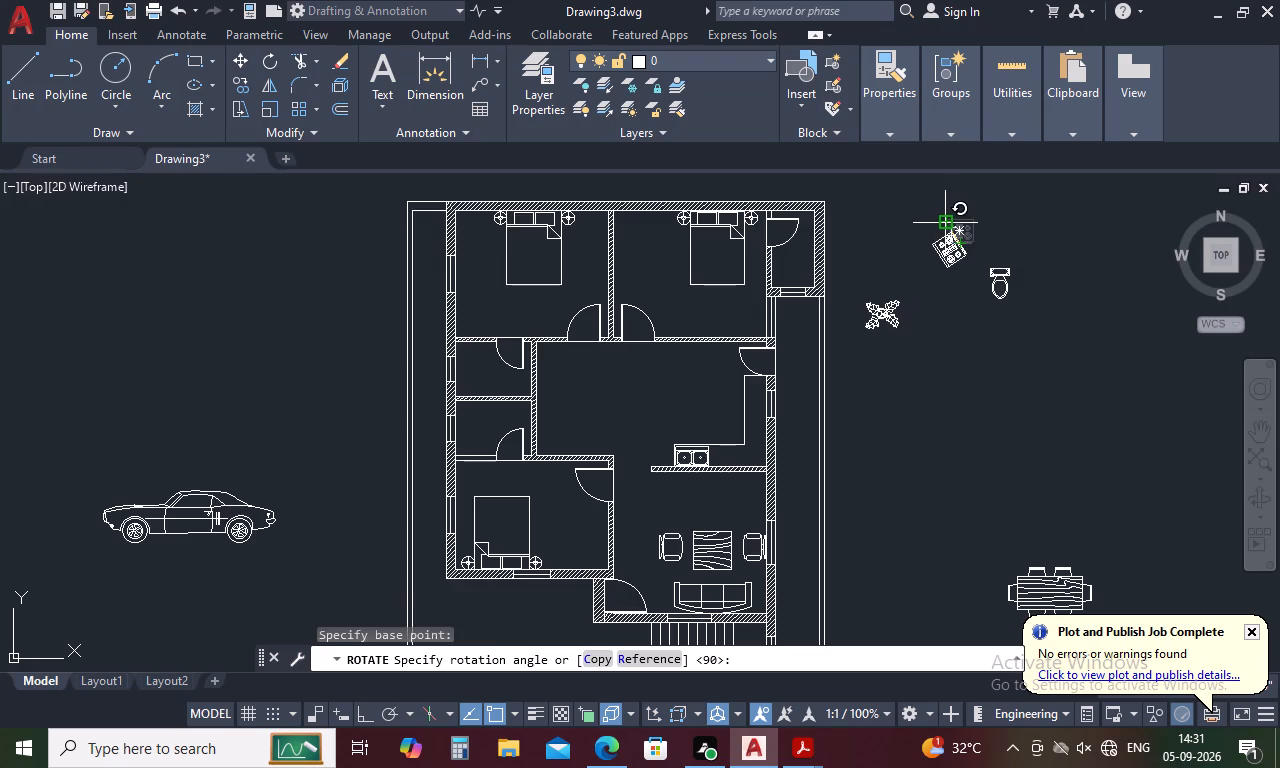
{"action": "scroll", "coordinate": [941, 224], "scroll_direction": "up", "scroll_amount": 3}
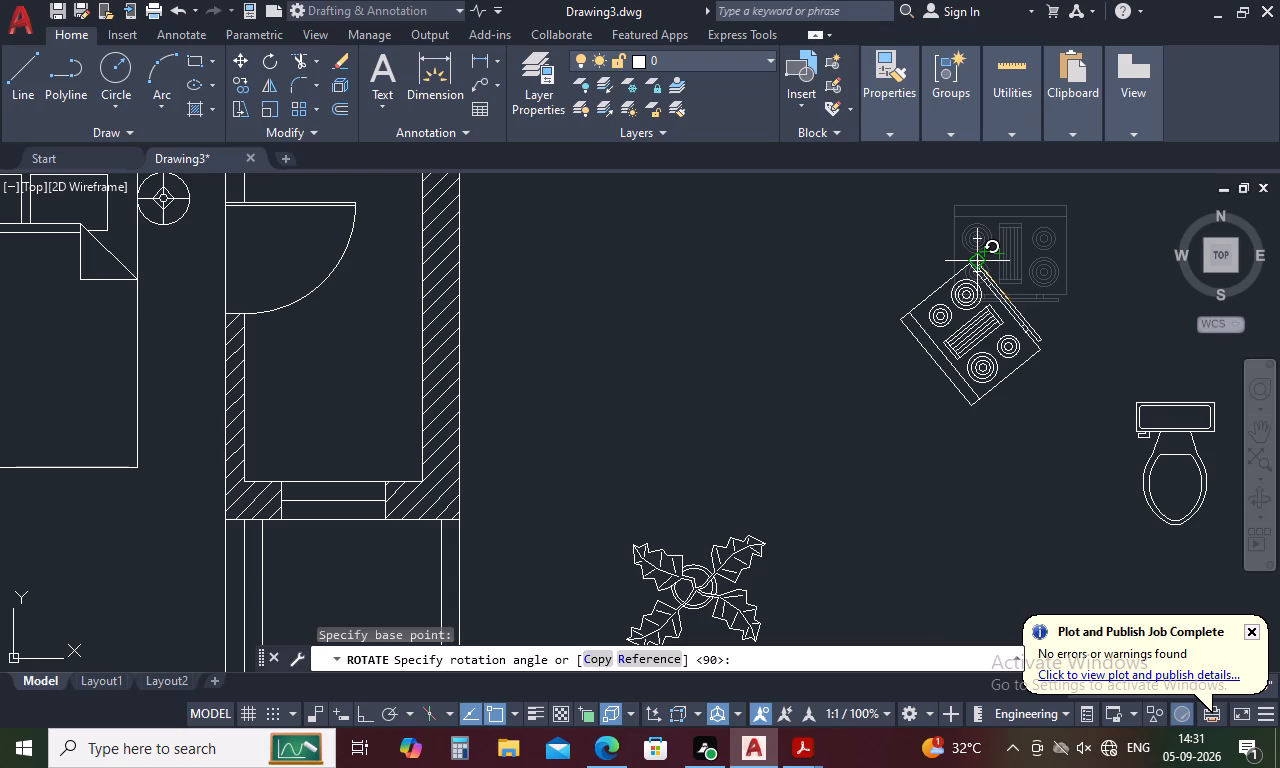
{"action": "key", "text": "F8"}
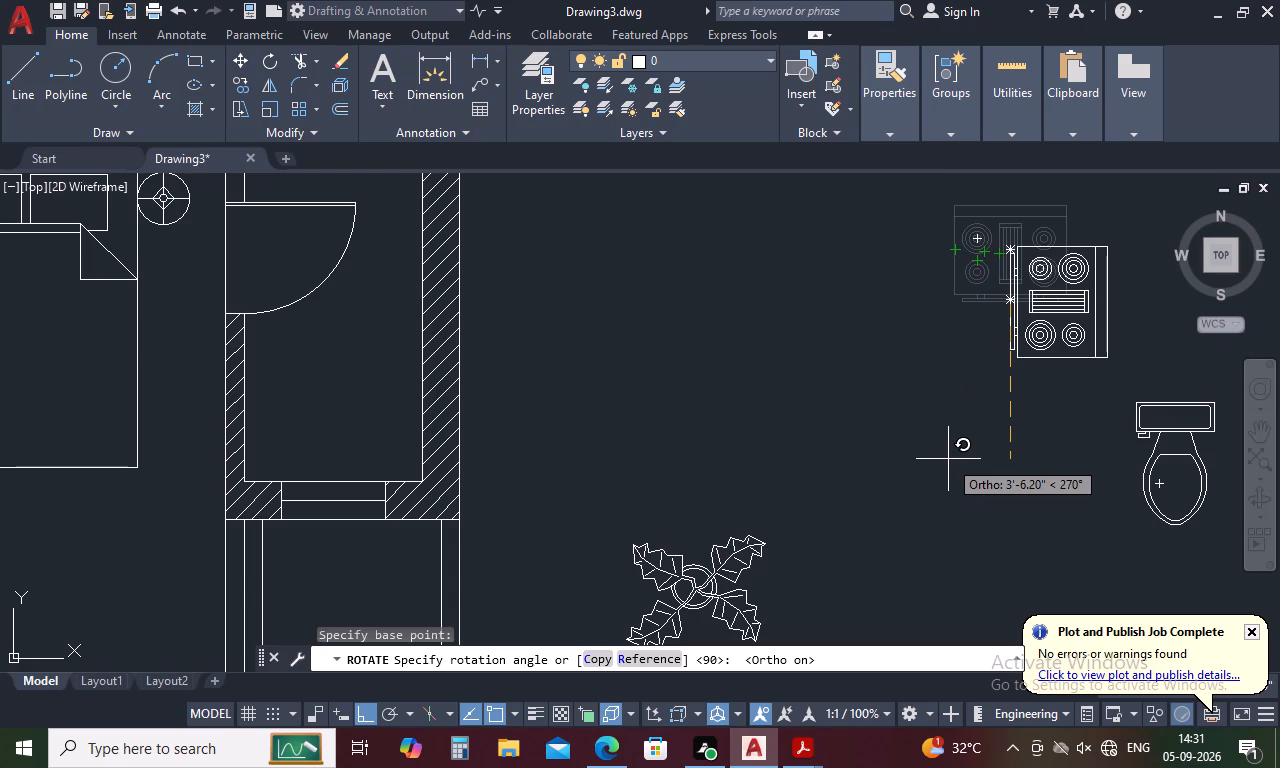
{"action": "left_click", "coordinate": [791, 376]}
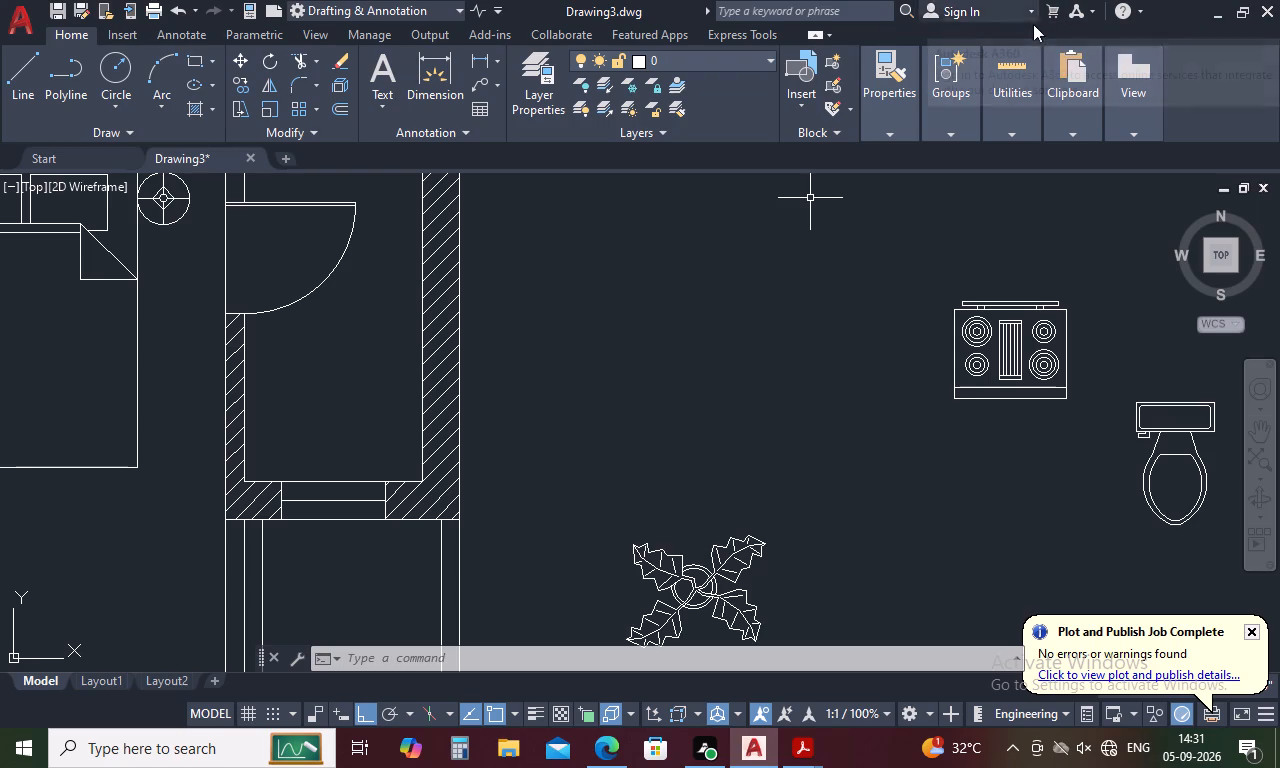
Rotate the stove by 270° about its centre so its front handle faces east.
{"action": "left_click", "coordinate": [1002, 361]}
{"action": "right_click", "coordinate": [1001, 361]}
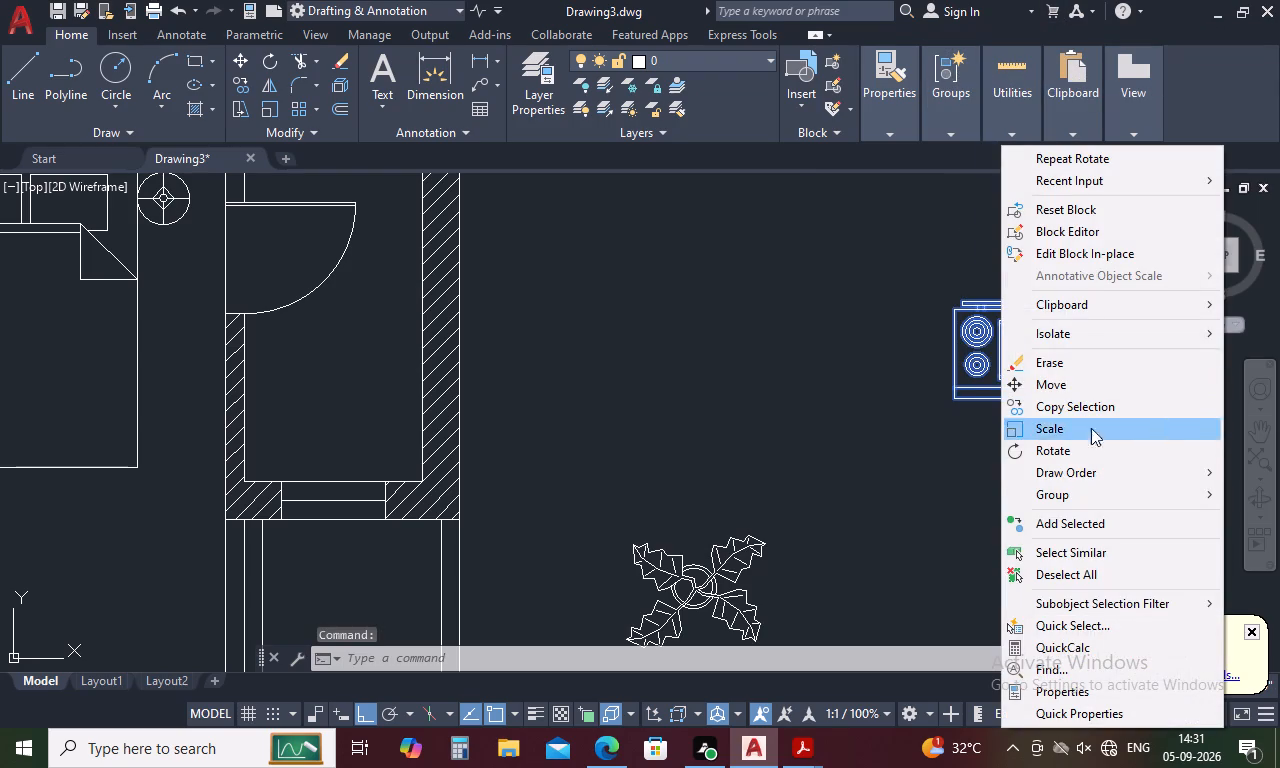
{"action": "left_click", "coordinate": [1076, 452]}
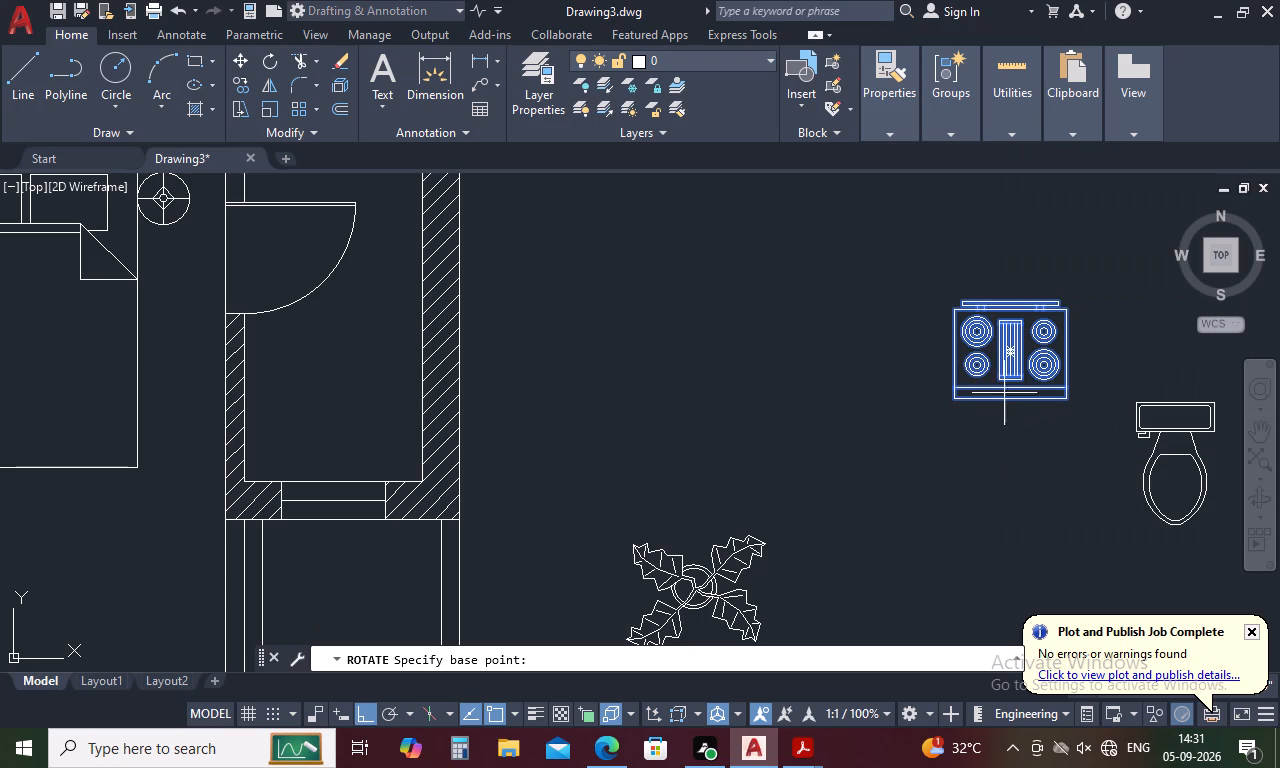
{"action": "left_click", "coordinate": [1017, 359]}
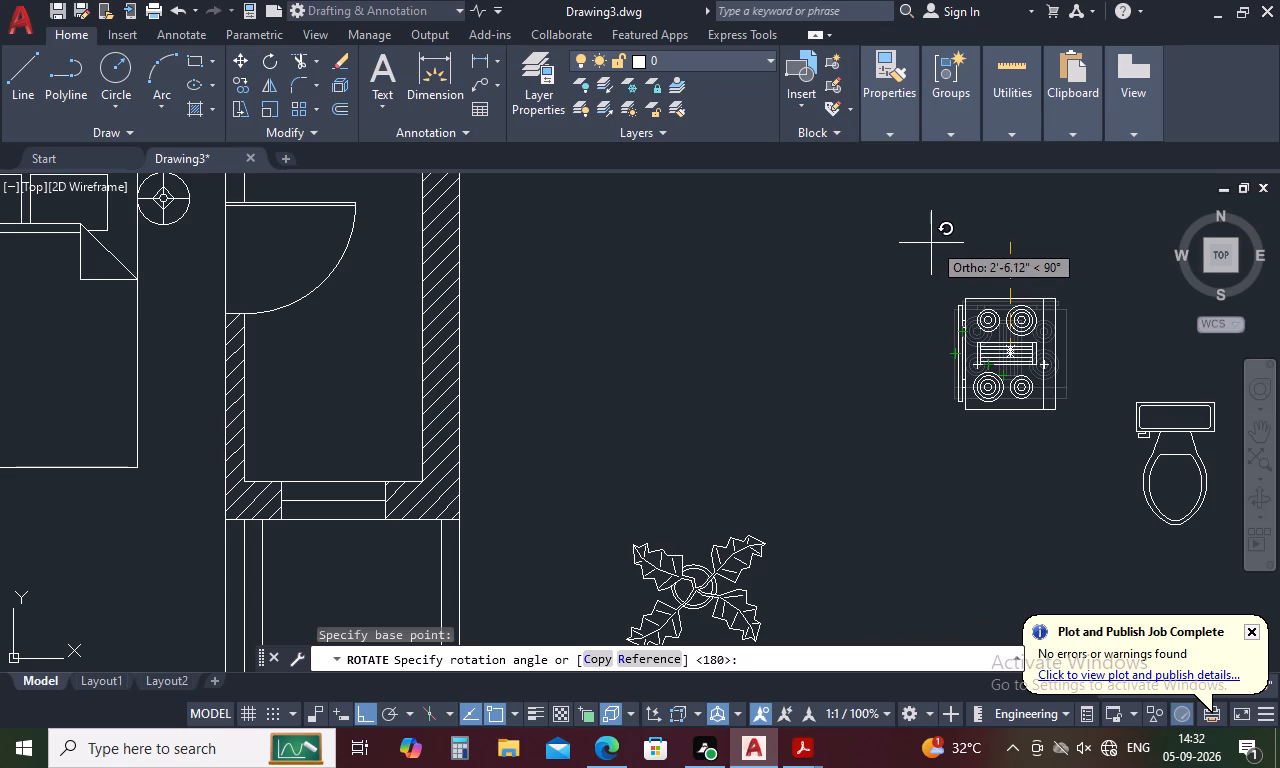
{"action": "left_click", "coordinate": [1044, 436]}
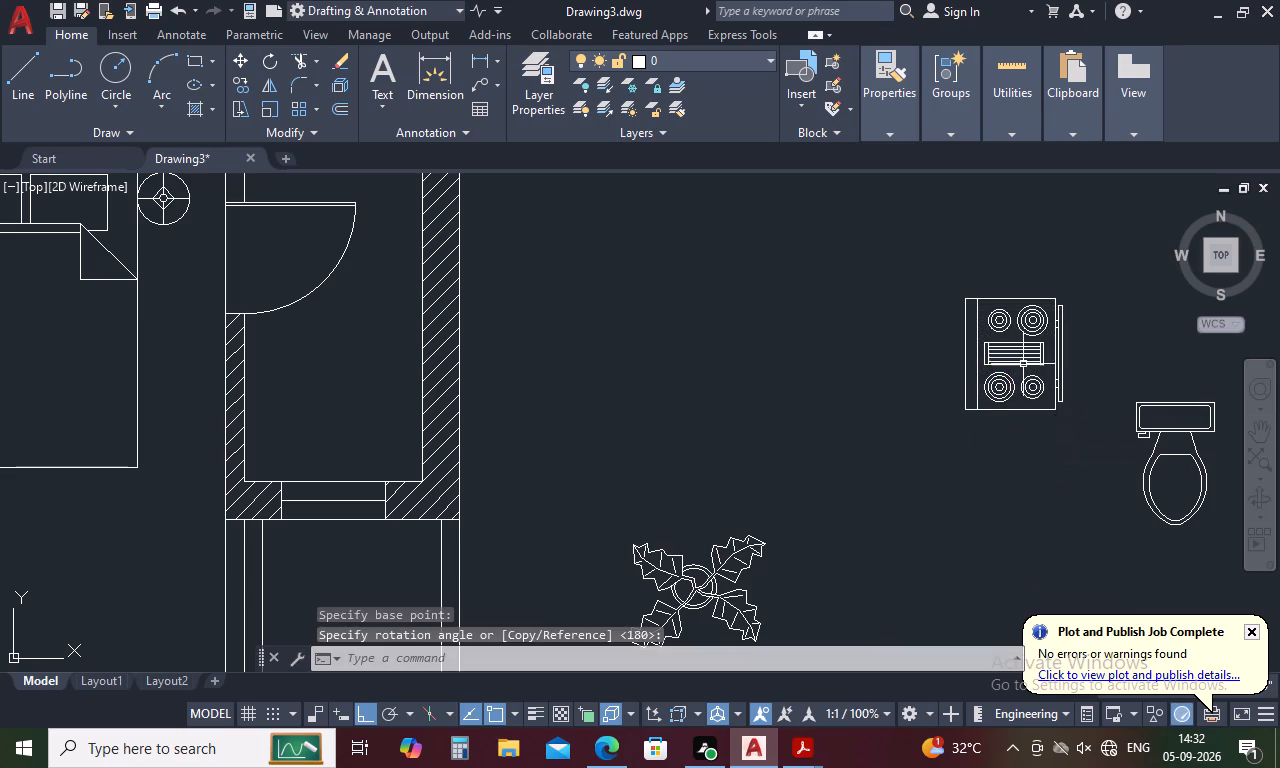
Move the four-burner stove from outside the plan into the open kitchen floor west of the east counter, with Ortho turned off.
{"action": "left_click", "coordinate": [1020, 347]}
{"action": "right_click", "coordinate": [1020, 347]}
{"action": "left_click", "coordinate": [1085, 391]}
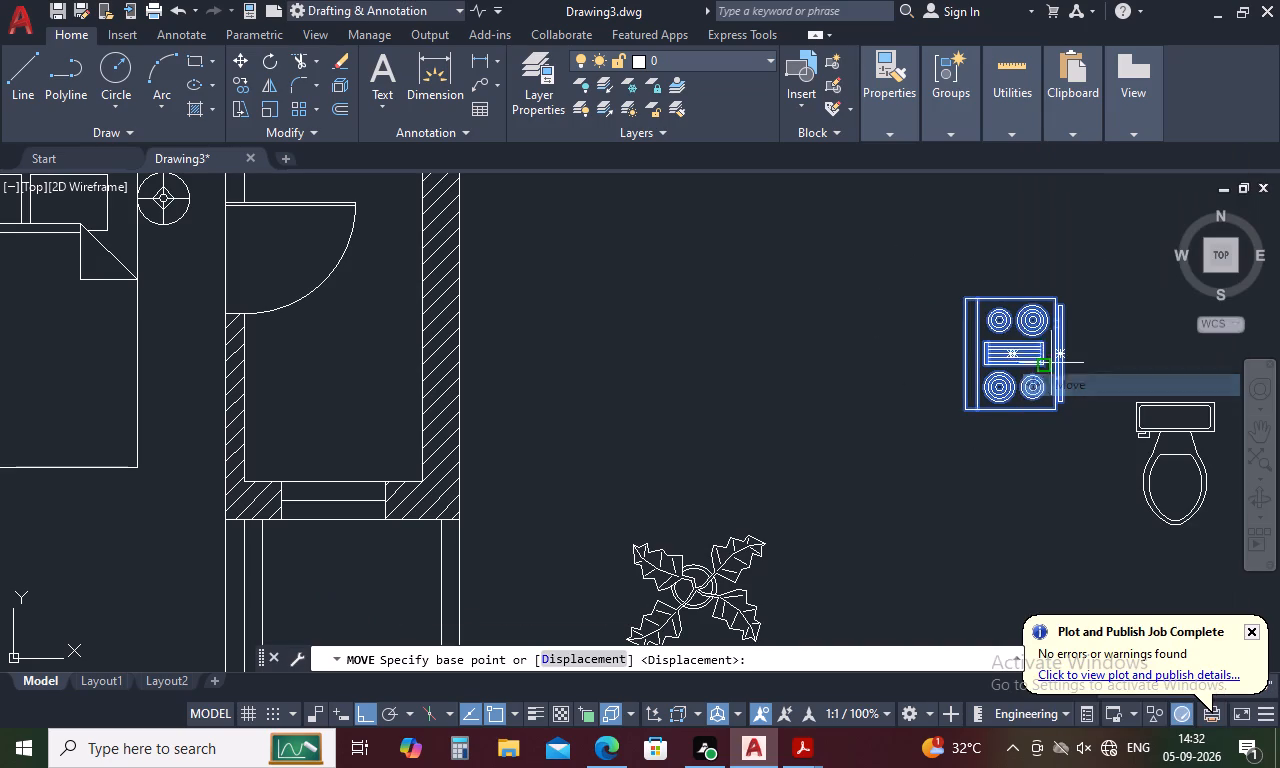
{"action": "left_click", "coordinate": [1004, 344]}
{"action": "scroll", "coordinate": [1004, 344], "scroll_direction": "down", "scroll_amount": 3}
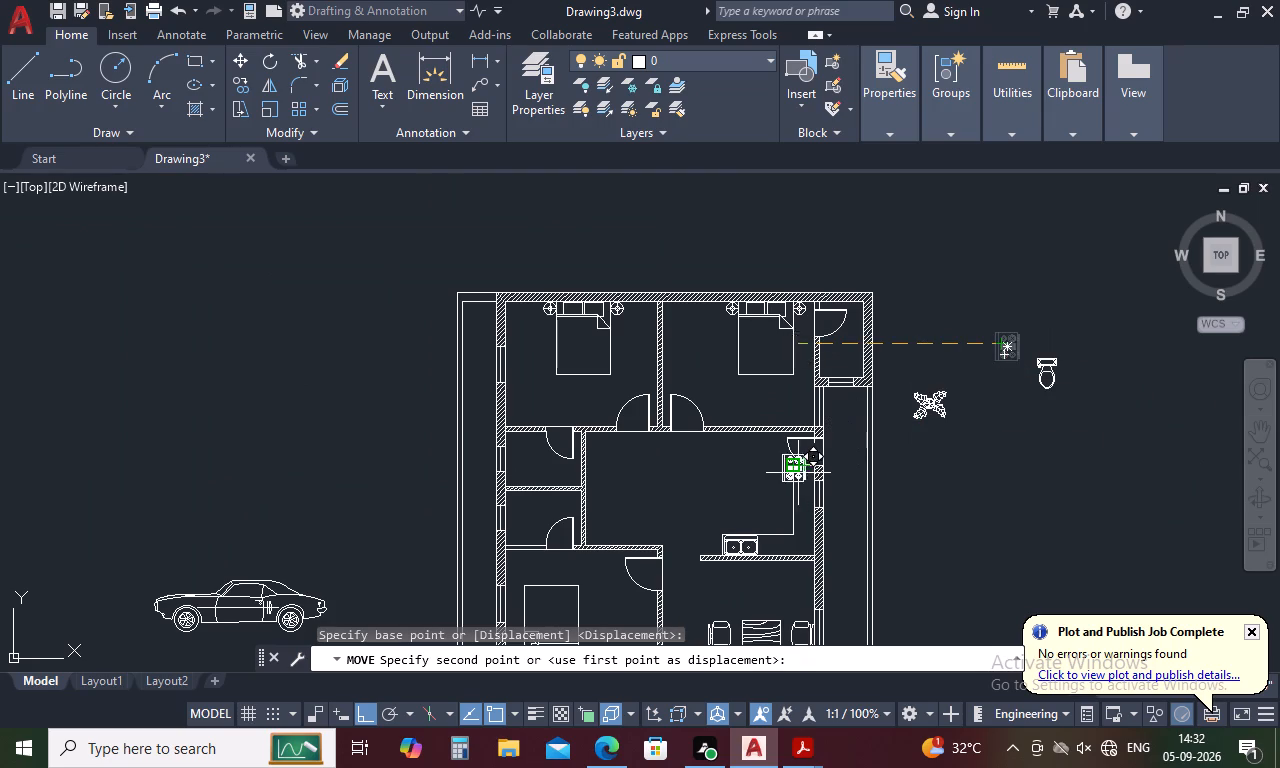
{"action": "key", "text": "F8"}
{"action": "scroll", "coordinate": [794, 472], "scroll_direction": "up", "scroll_amount": 4}
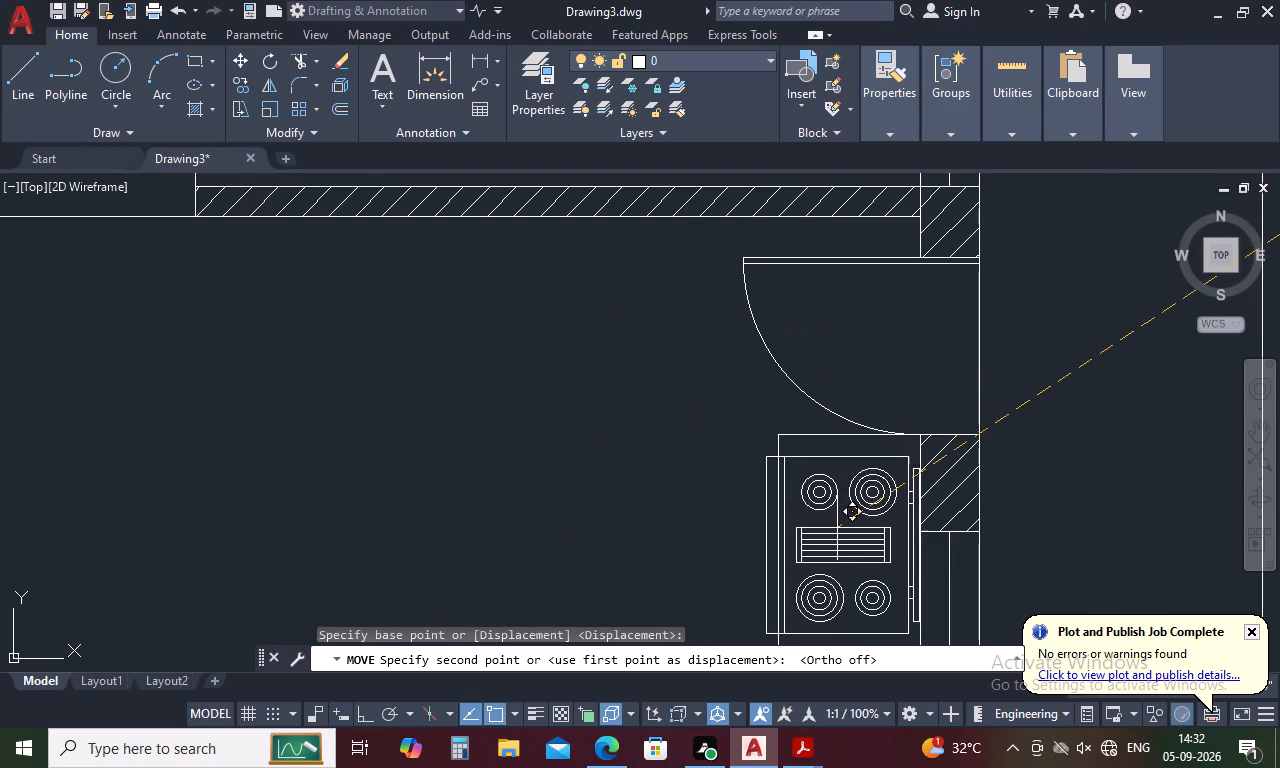
{"action": "scroll", "coordinate": [837, 528], "scroll_direction": "down", "scroll_amount": 3}
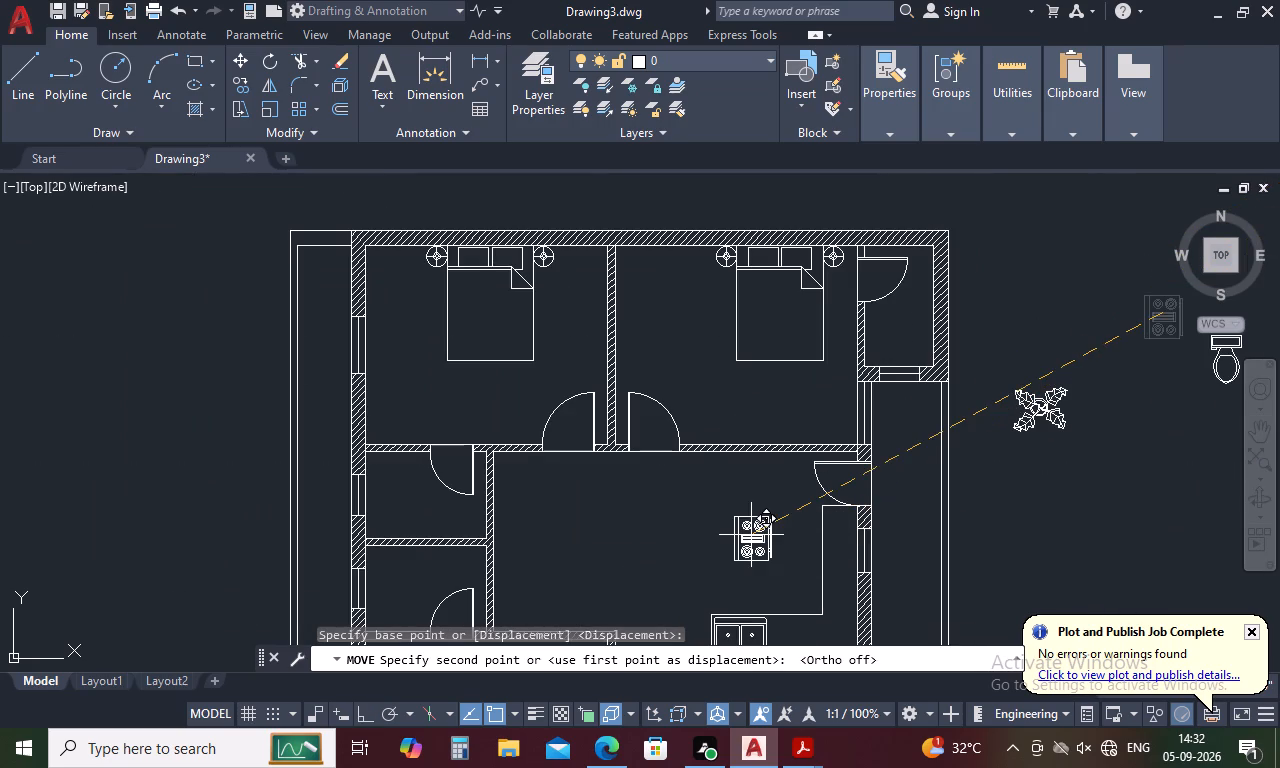
{"action": "left_click", "coordinate": [751, 532]}
Scale the stove down slightly about its centre so it suits the kitchen counter's depth.
{"action": "left_click", "coordinate": [748, 541]}
{"action": "right_click", "coordinate": [746, 540]}
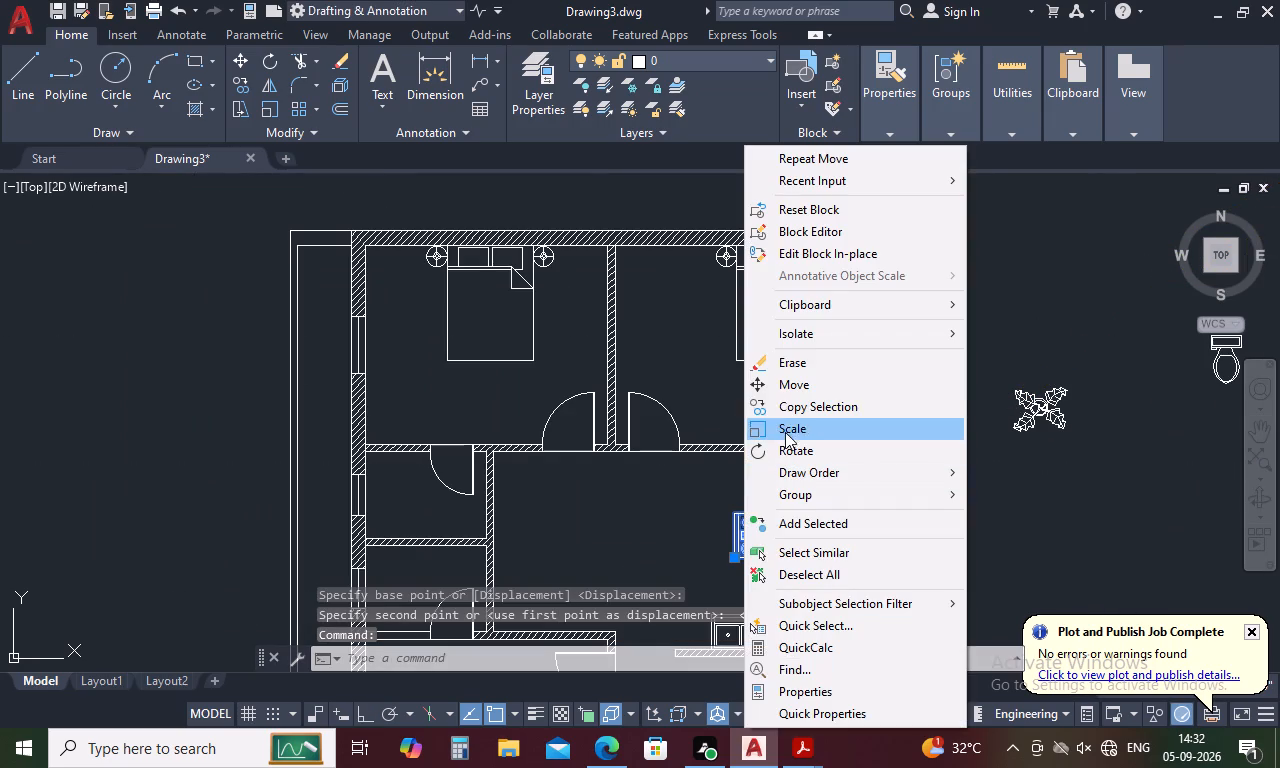
{"action": "left_click", "coordinate": [800, 425]}
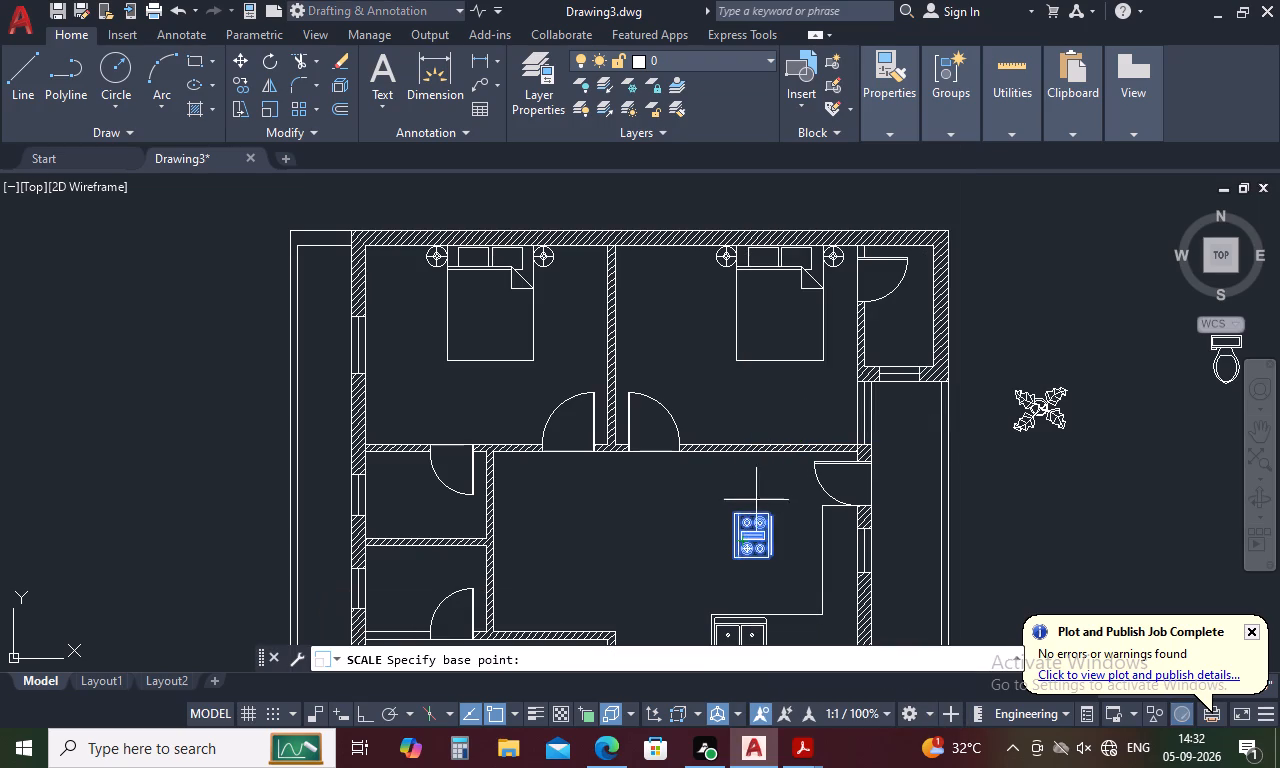
{"action": "left_click", "coordinate": [750, 532]}
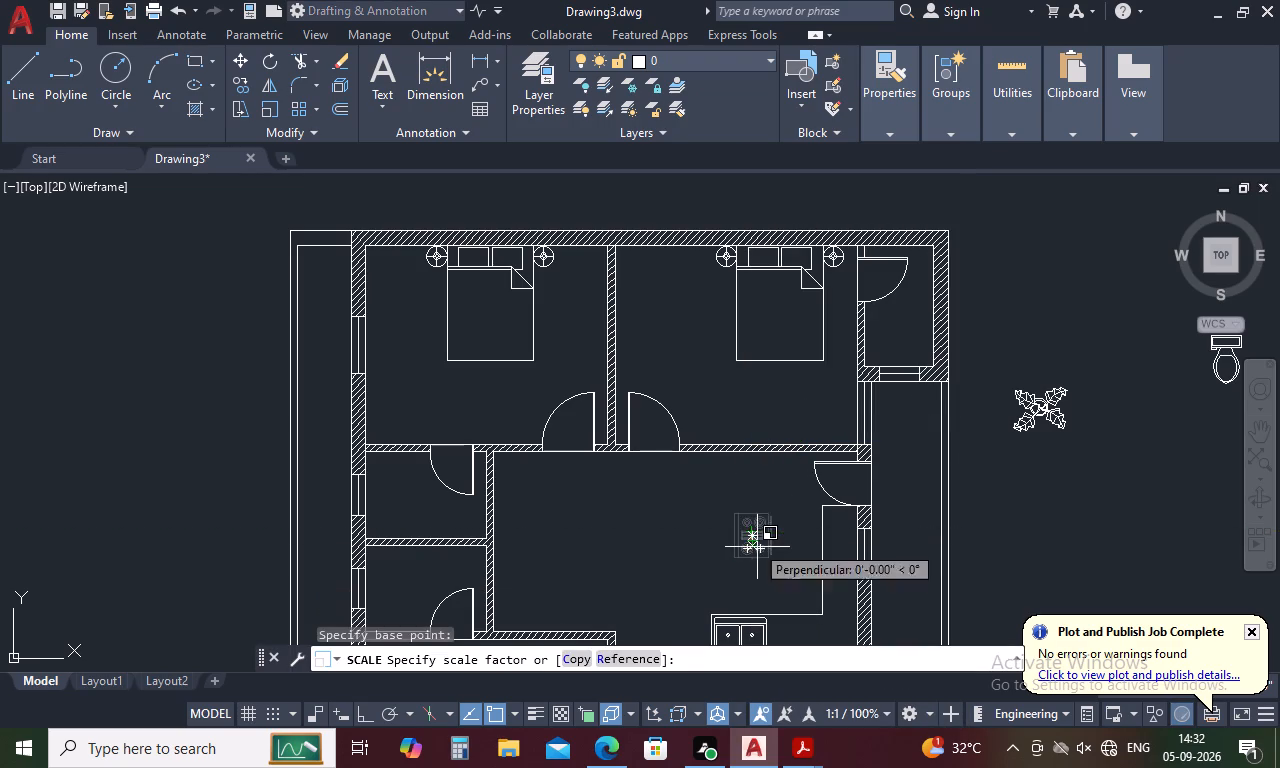
{"action": "left_click", "coordinate": [758, 548]}
Move the stove onto the kitchen's east counter, beside the window and south of the door.
{"action": "left_click", "coordinate": [756, 541]}
{"action": "right_click", "coordinate": [754, 540]}
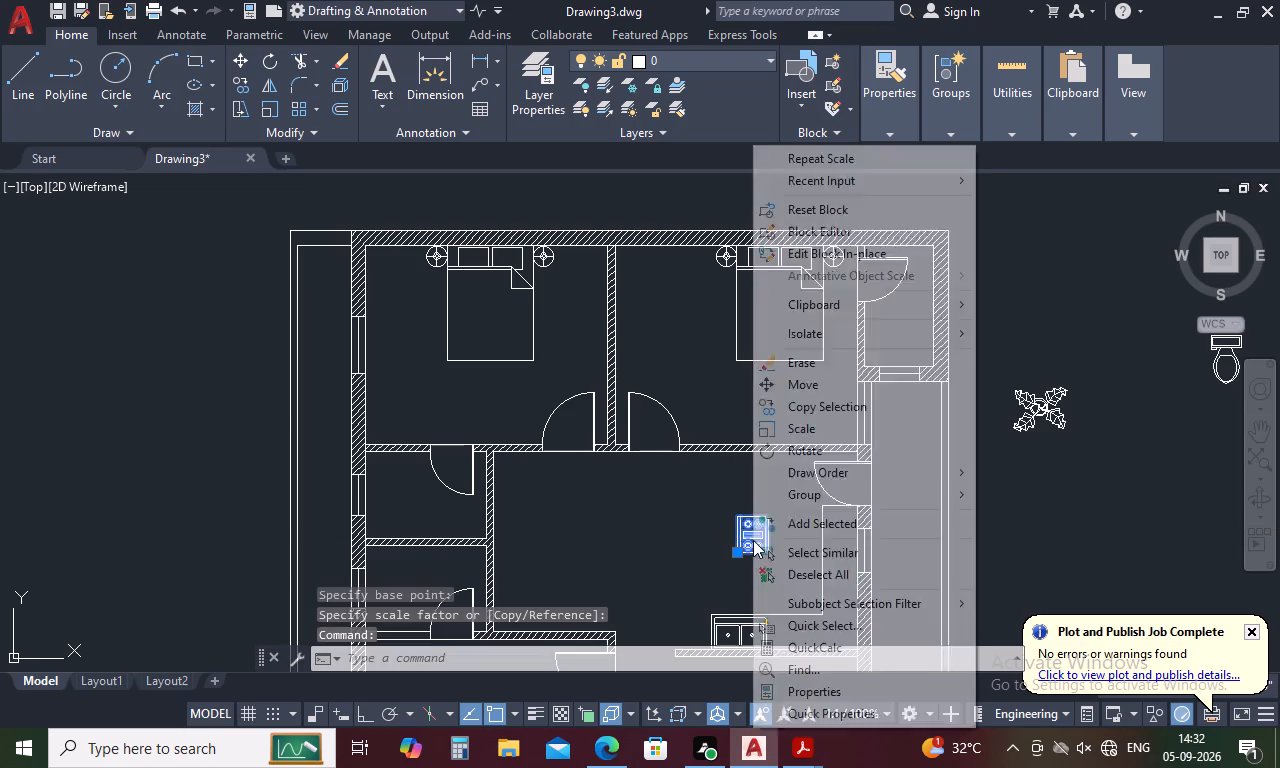
{"action": "left_click", "coordinate": [835, 393]}
{"action": "left_click", "coordinate": [749, 544]}
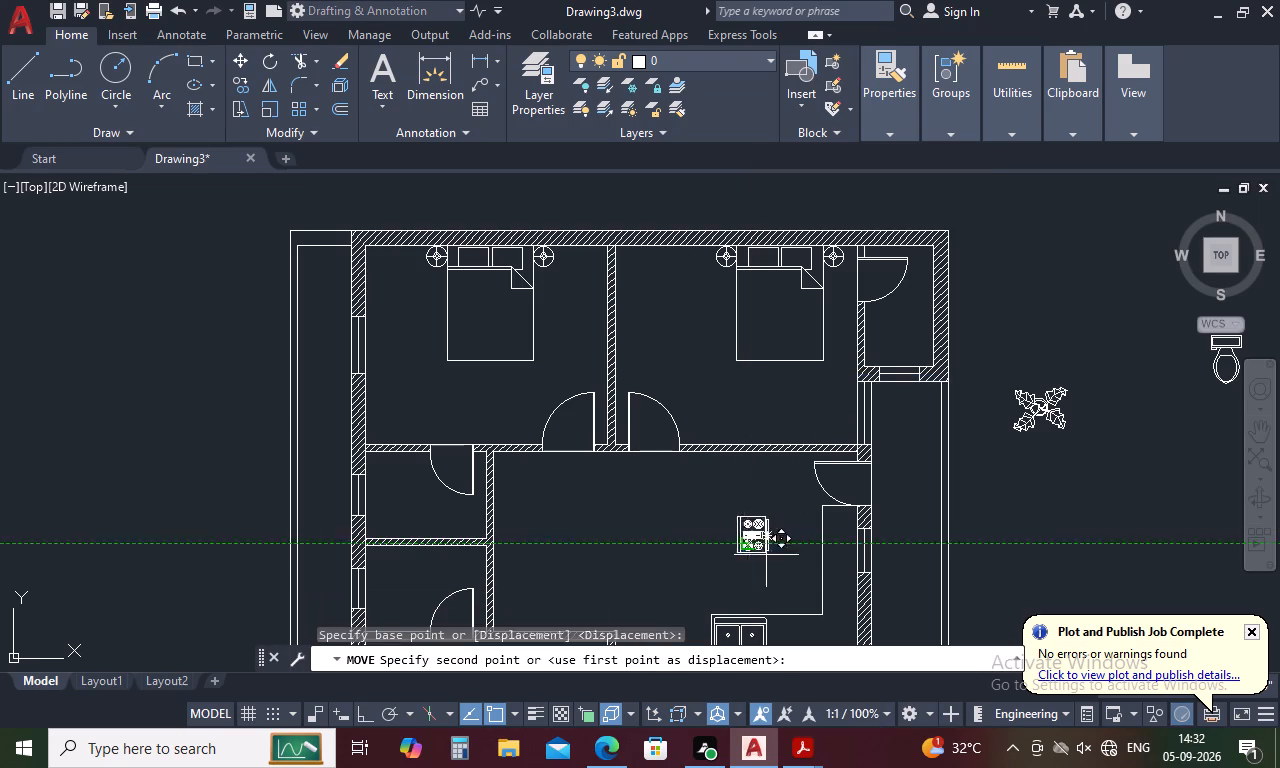
{"action": "scroll", "coordinate": [841, 555], "scroll_direction": "up", "scroll_amount": 3}
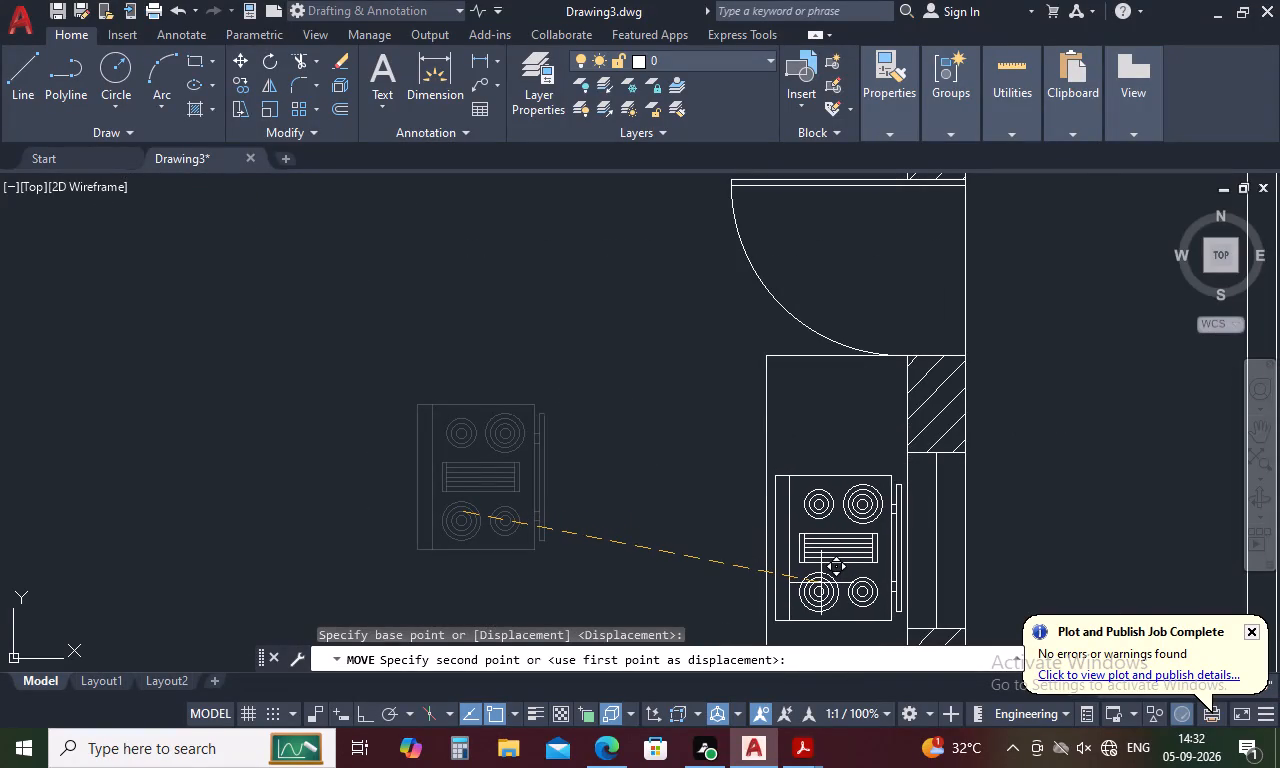
{"action": "left_click", "coordinate": [821, 583]}
Move the six-seat dining table from outside the plan into the west part of the central hall.
{"action": "scroll", "coordinate": [851, 438], "scroll_direction": "down", "scroll_amount": 3}
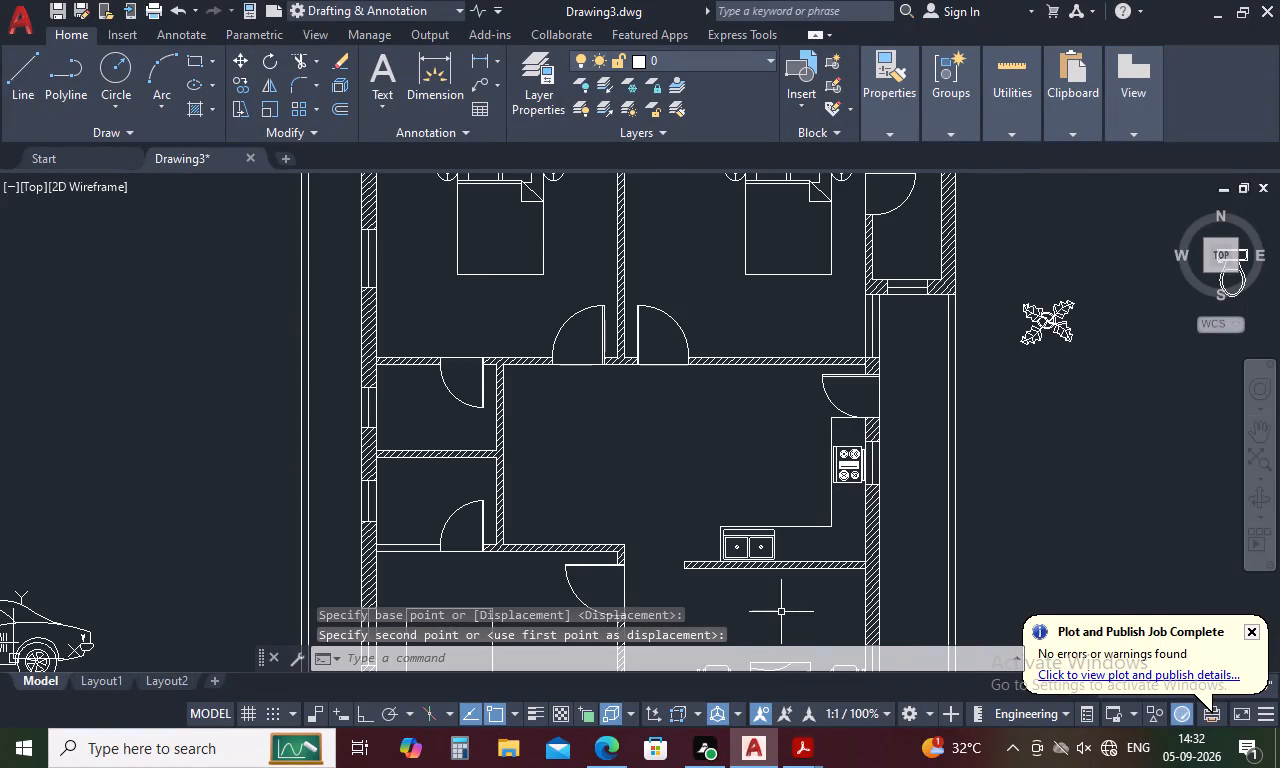
{"action": "scroll", "coordinate": [756, 439], "scroll_direction": "down", "scroll_amount": 2}
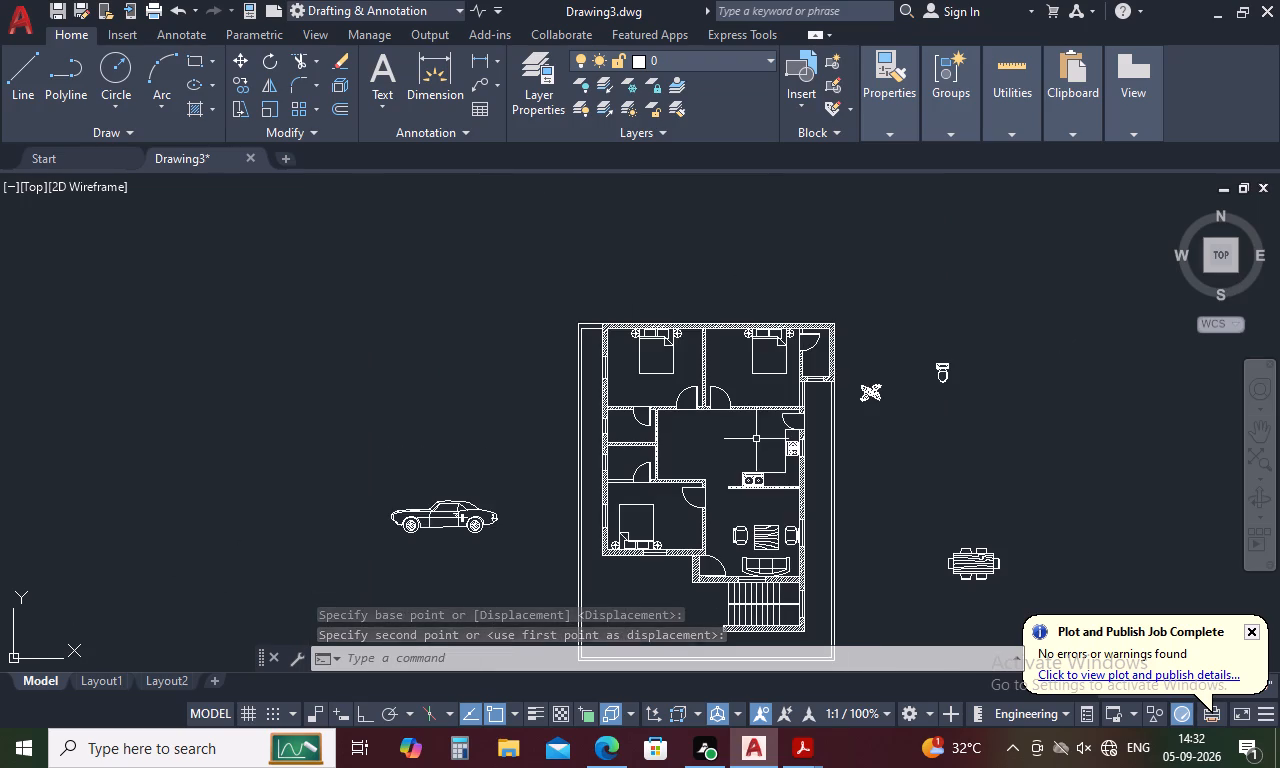
{"action": "left_click", "coordinate": [986, 566]}
{"action": "right_click", "coordinate": [982, 566]}
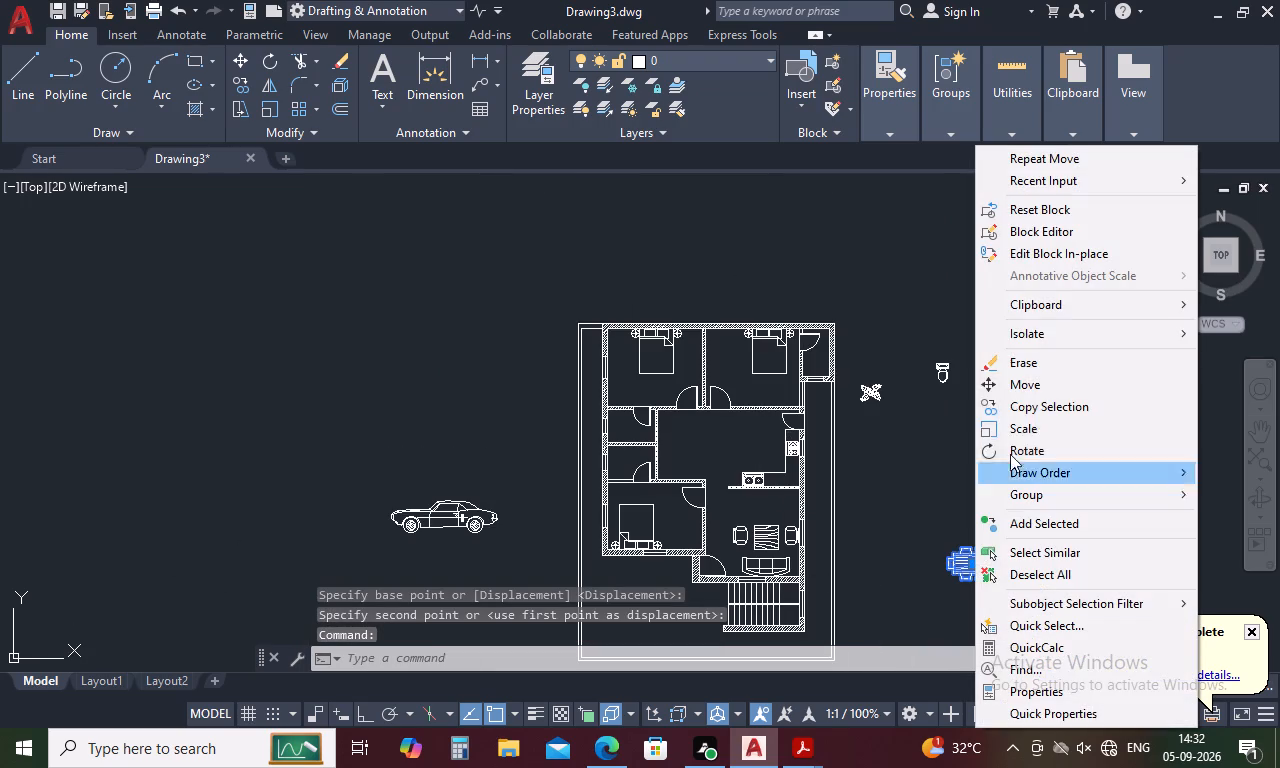
{"action": "left_click", "coordinate": [1041, 390]}
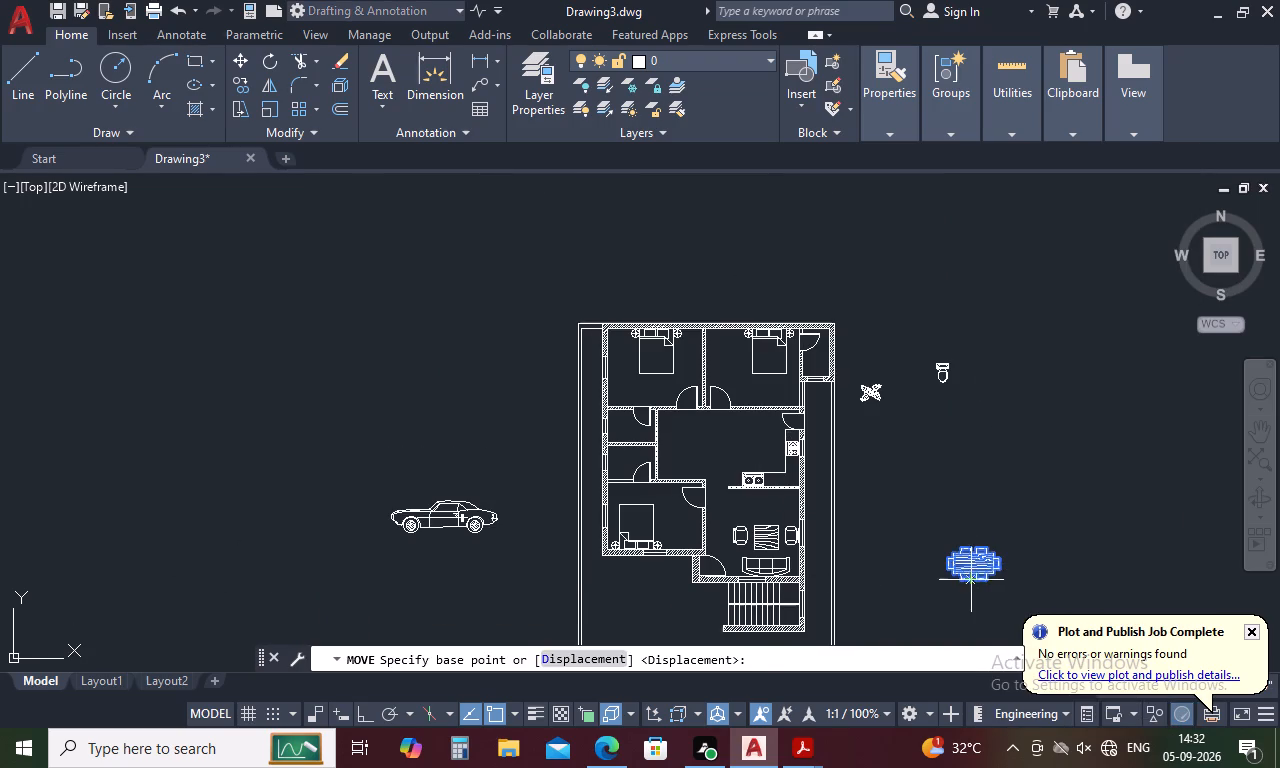
{"action": "left_click", "coordinate": [972, 567]}
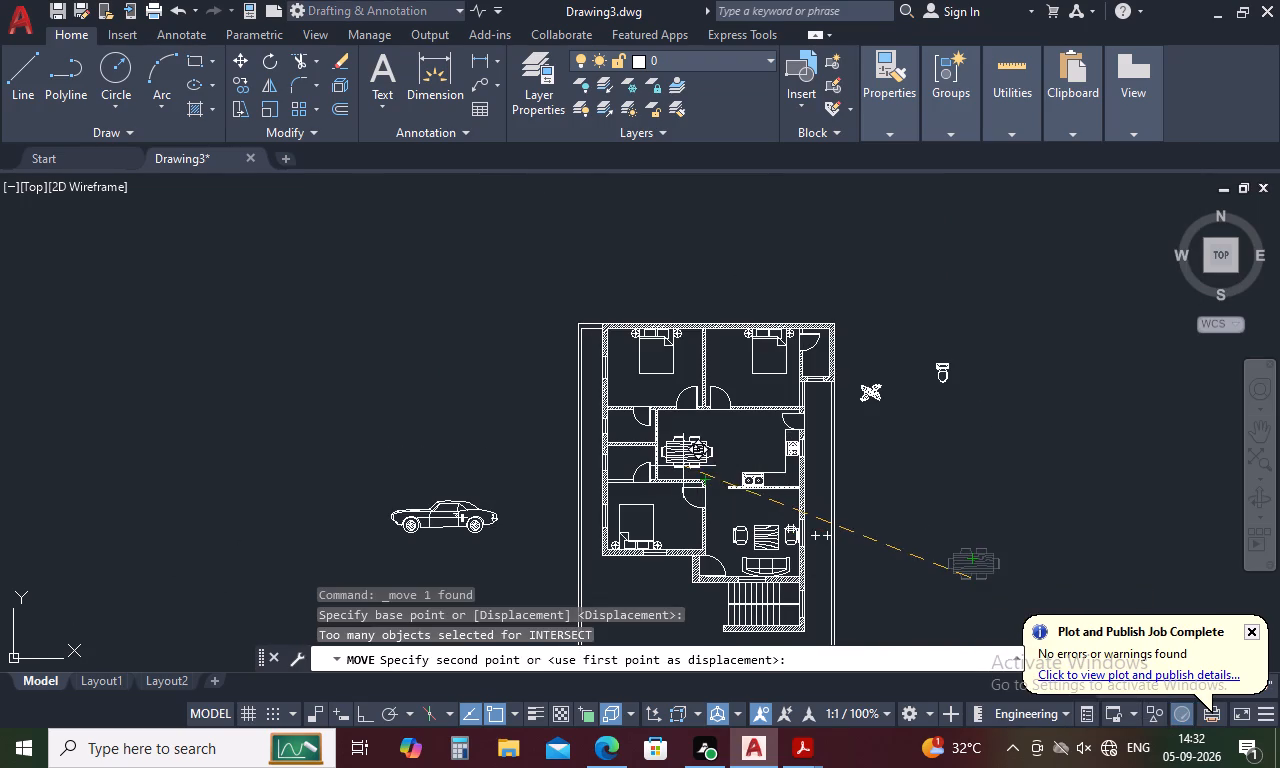
{"action": "scroll", "coordinate": [672, 465], "scroll_direction": "up", "scroll_amount": 2}
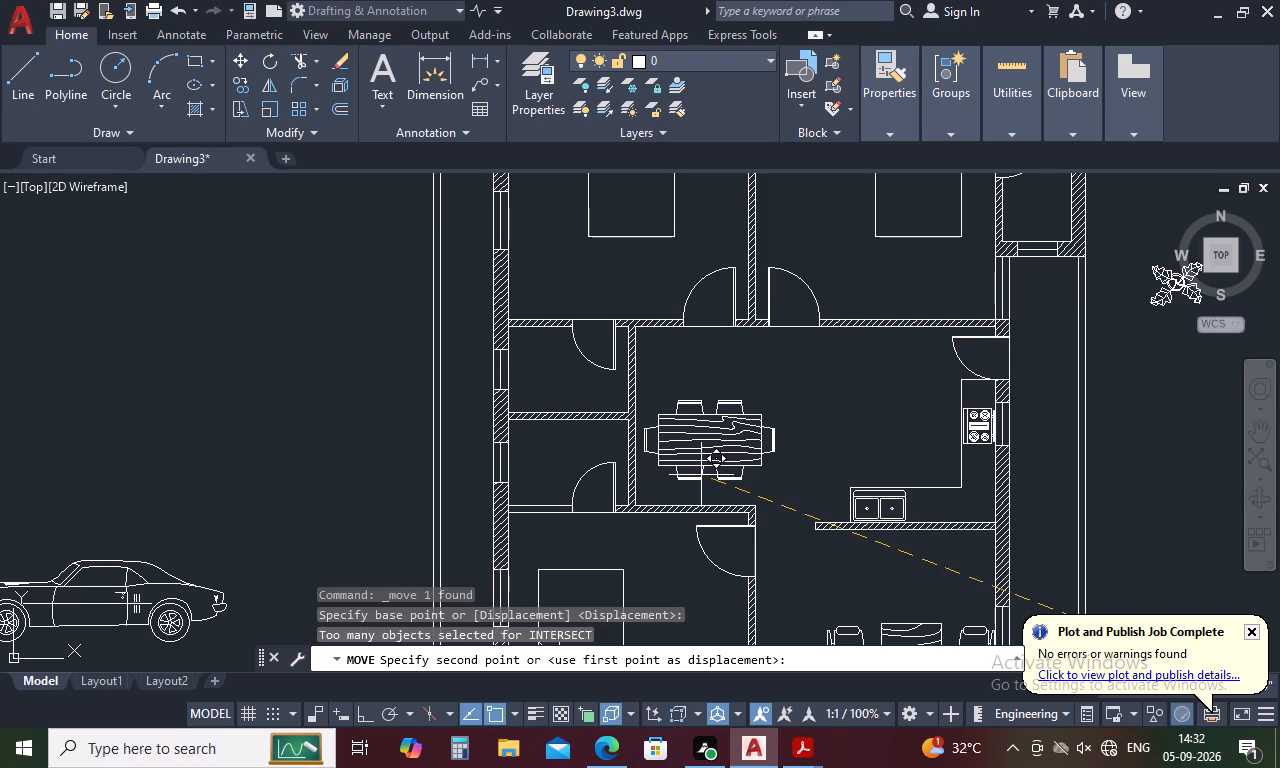
{"action": "left_click", "coordinate": [701, 475]}
Rotate the dining table by 90° so its long side runs north-south.
{"action": "left_click", "coordinate": [699, 446]}
{"action": "right_click", "coordinate": [699, 446]}
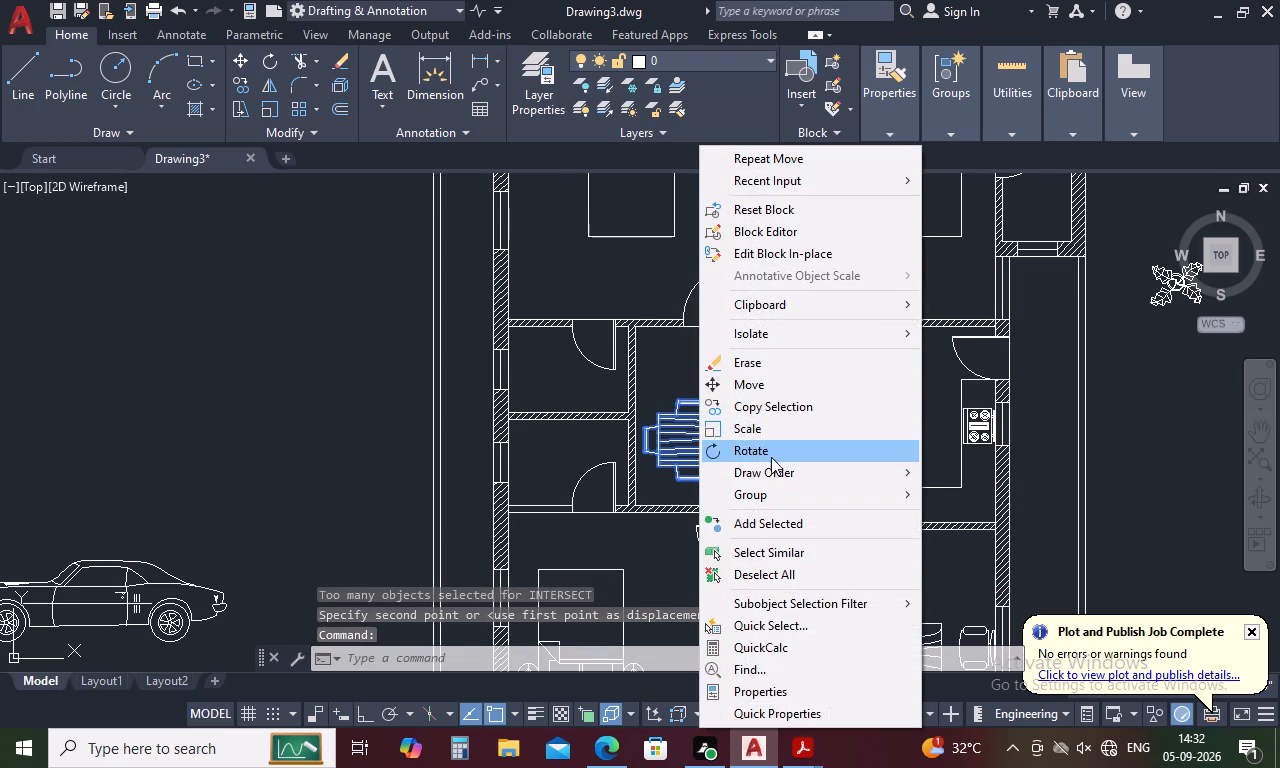
{"action": "left_click", "coordinate": [781, 453]}
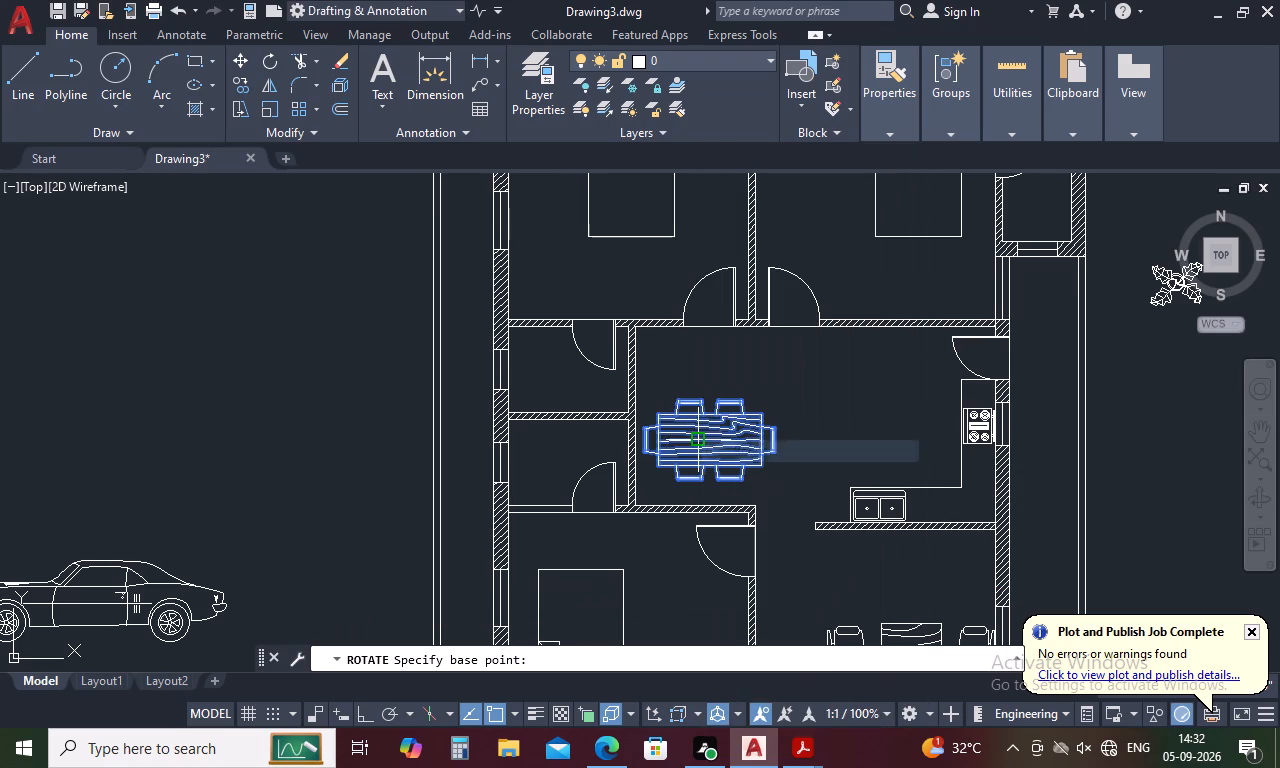
{"action": "left_click", "coordinate": [710, 446]}
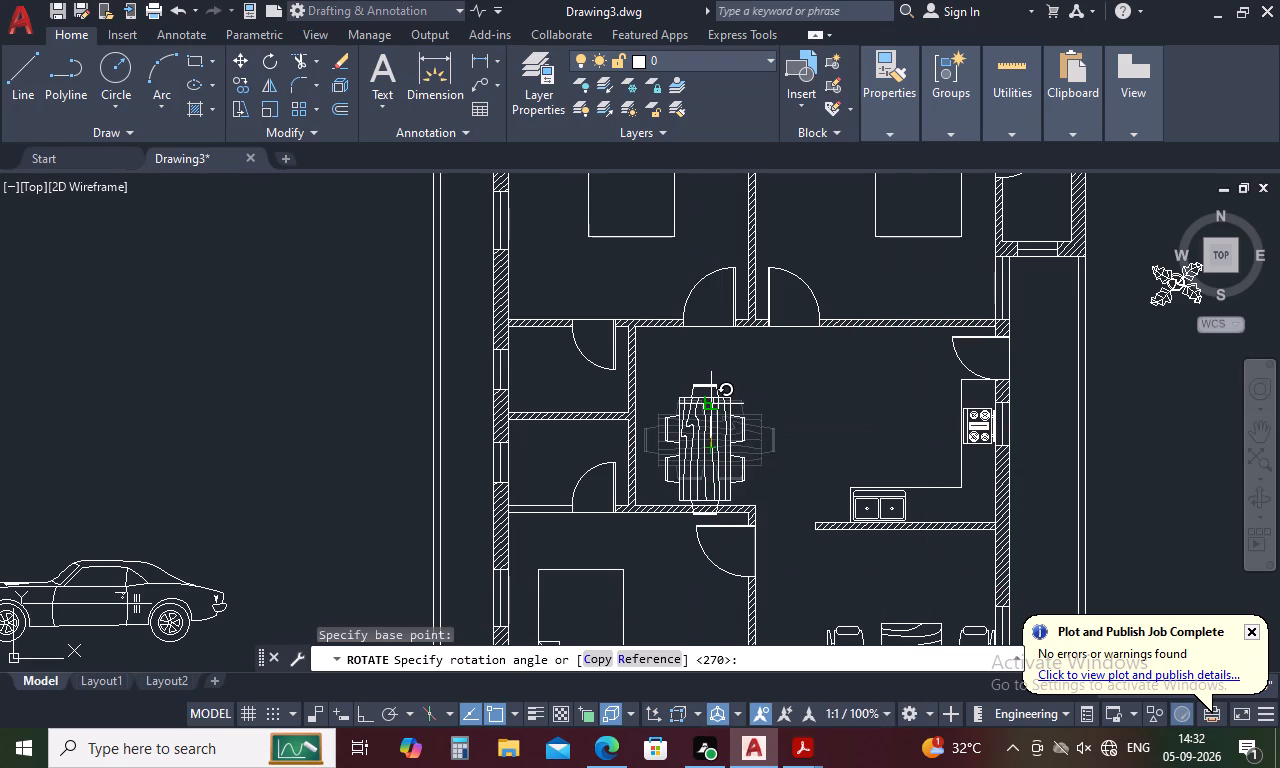
{"action": "left_click", "coordinate": [709, 400]}
Shift the dining table northwest so it stands clear of the hall's south wall, close to the west partition.
{"action": "left_click", "coordinate": [701, 429]}
{"action": "right_click", "coordinate": [700, 430]}
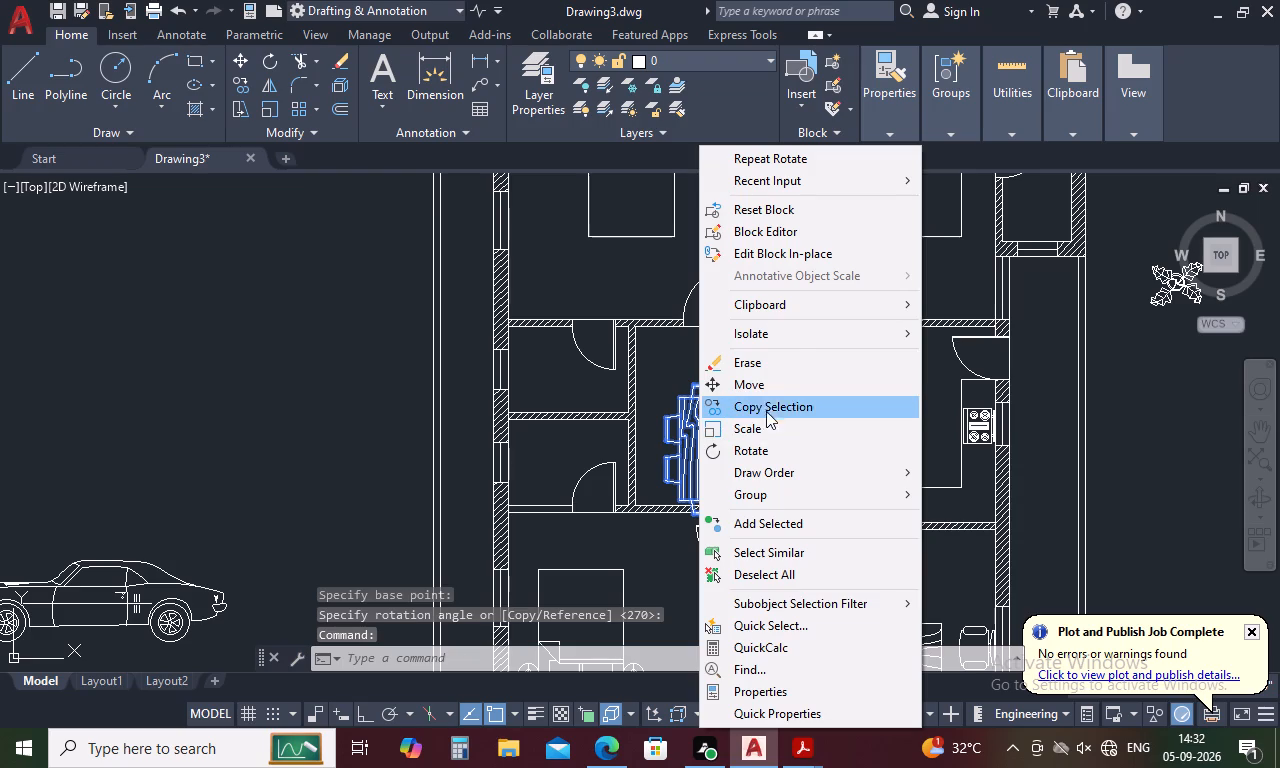
{"action": "left_click", "coordinate": [779, 392]}
{"action": "left_click", "coordinate": [690, 449]}
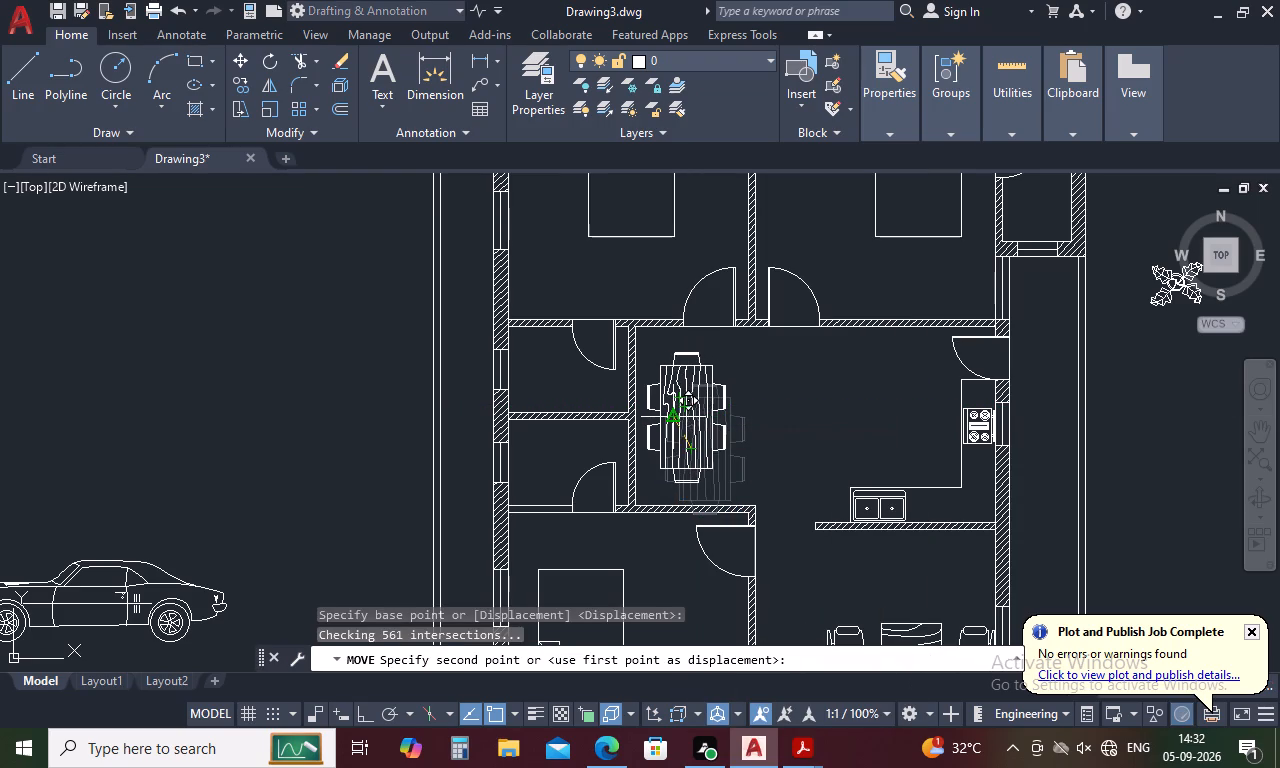
{"action": "left_click", "coordinate": [673, 411]}
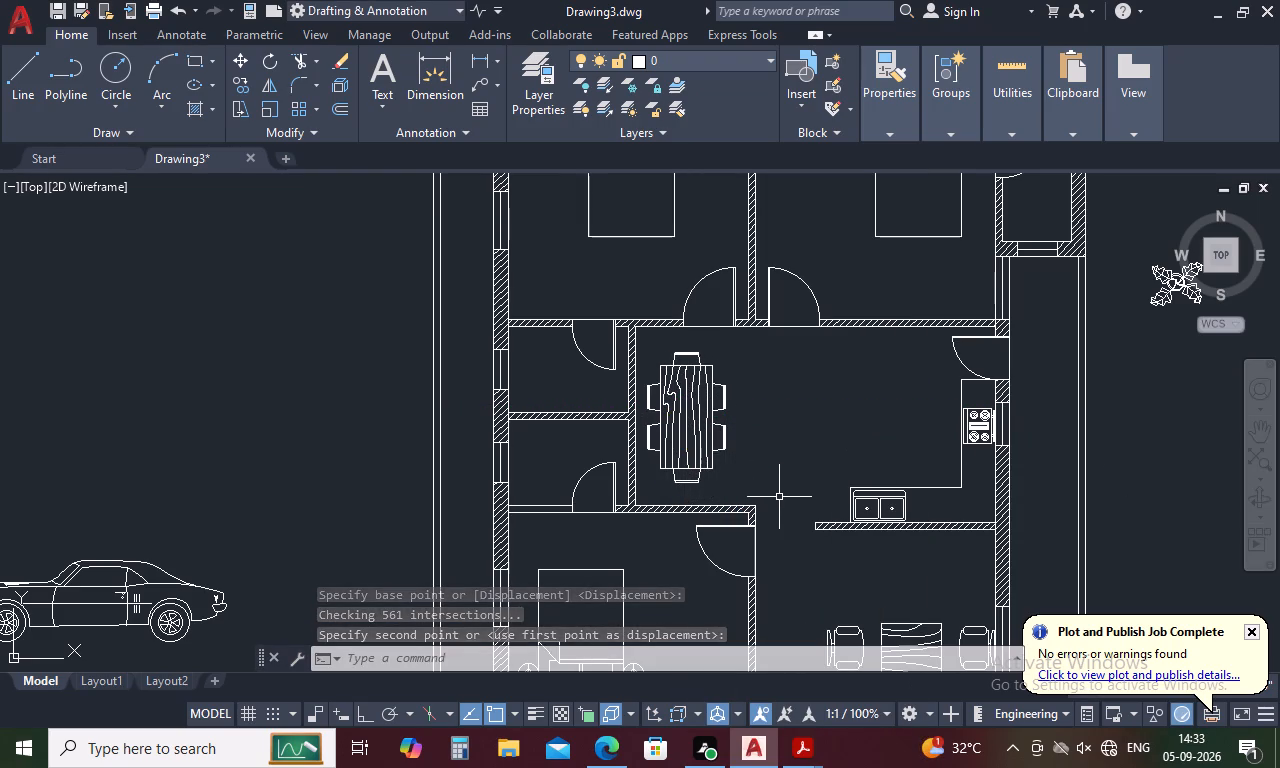
Rotate the toilet outside the plan by about 90° so its tank faces west.
{"action": "scroll", "coordinate": [779, 497], "scroll_direction": "down", "scroll_amount": 2}
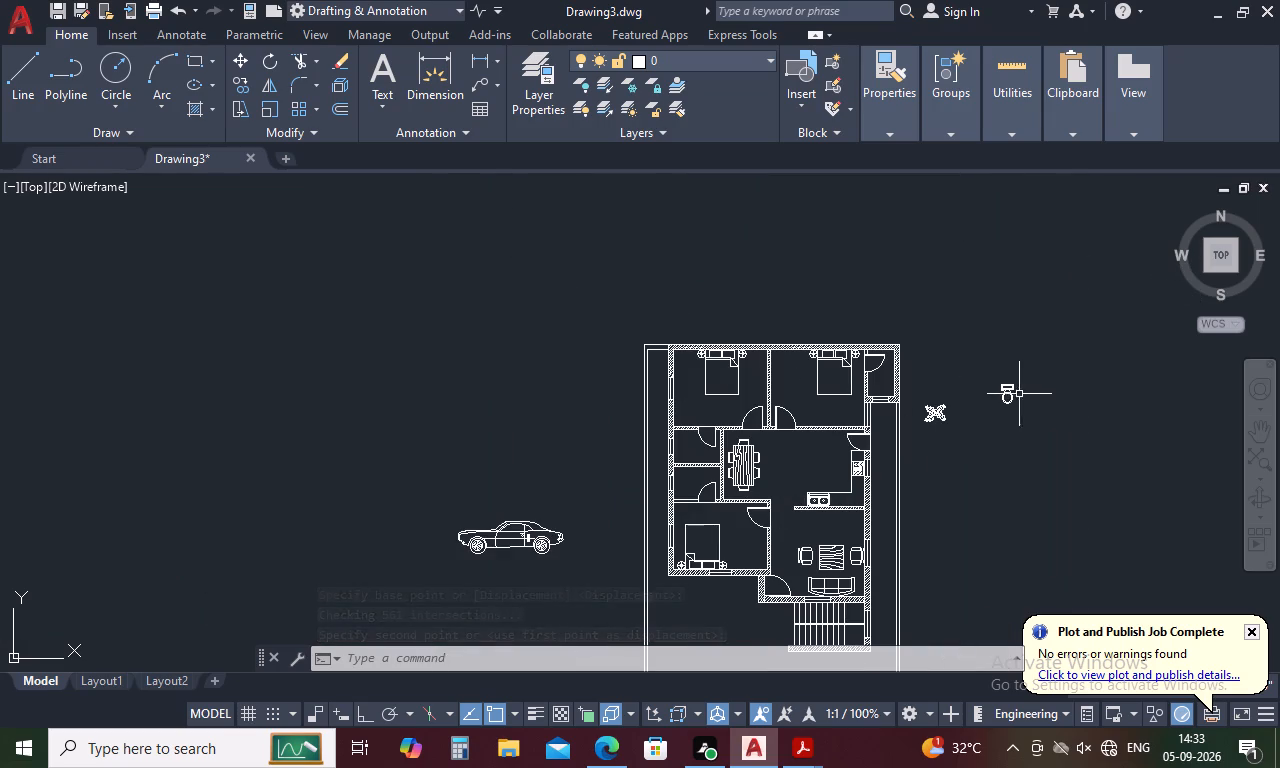
{"action": "left_click", "coordinate": [1008, 391]}
{"action": "right_click", "coordinate": [1008, 391]}
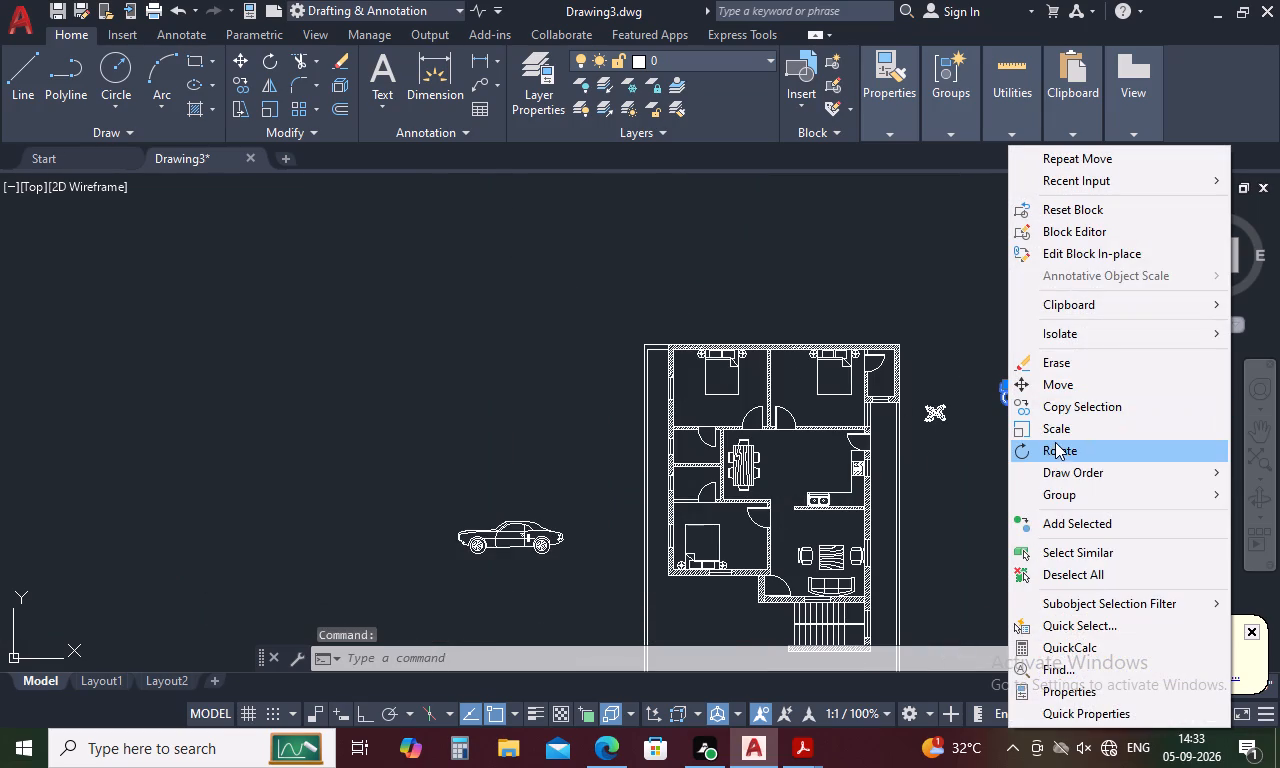
{"action": "left_click", "coordinate": [1058, 445]}
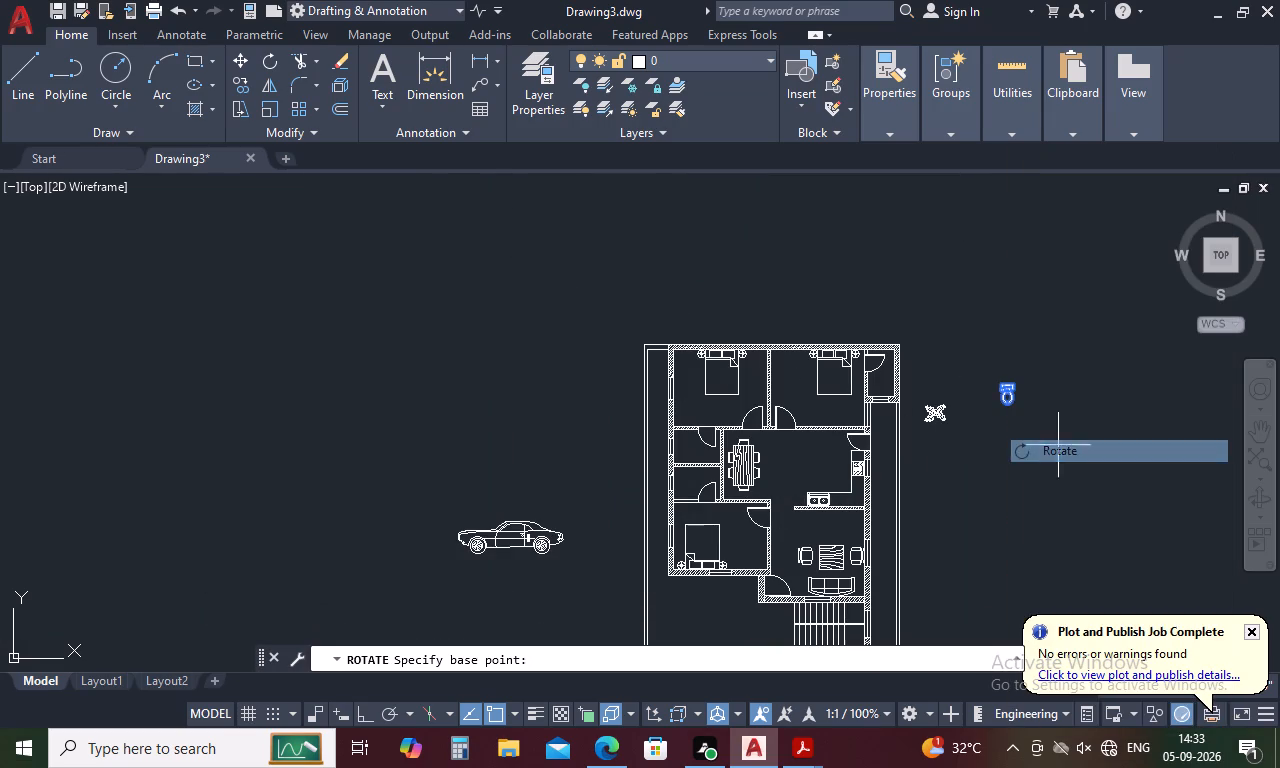
{"action": "left_click", "coordinate": [1006, 409]}
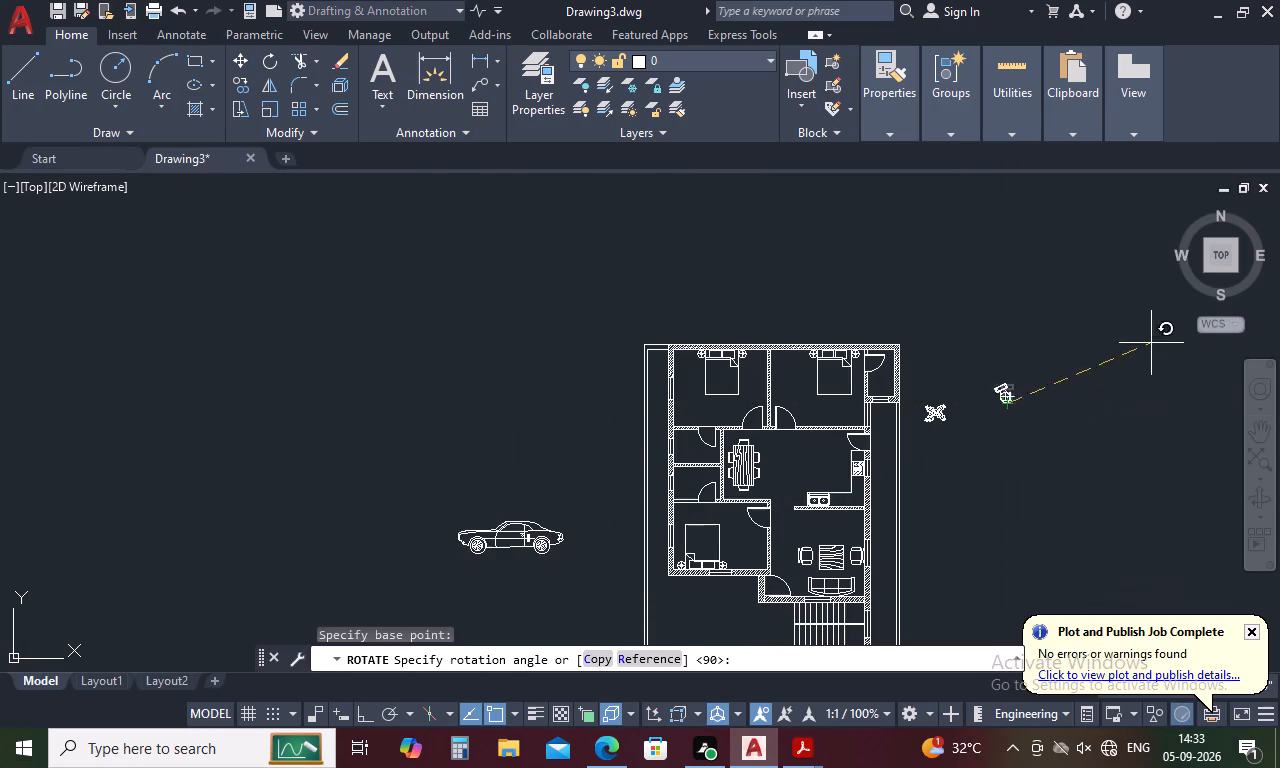
{"action": "left_click", "coordinate": [1002, 275]}
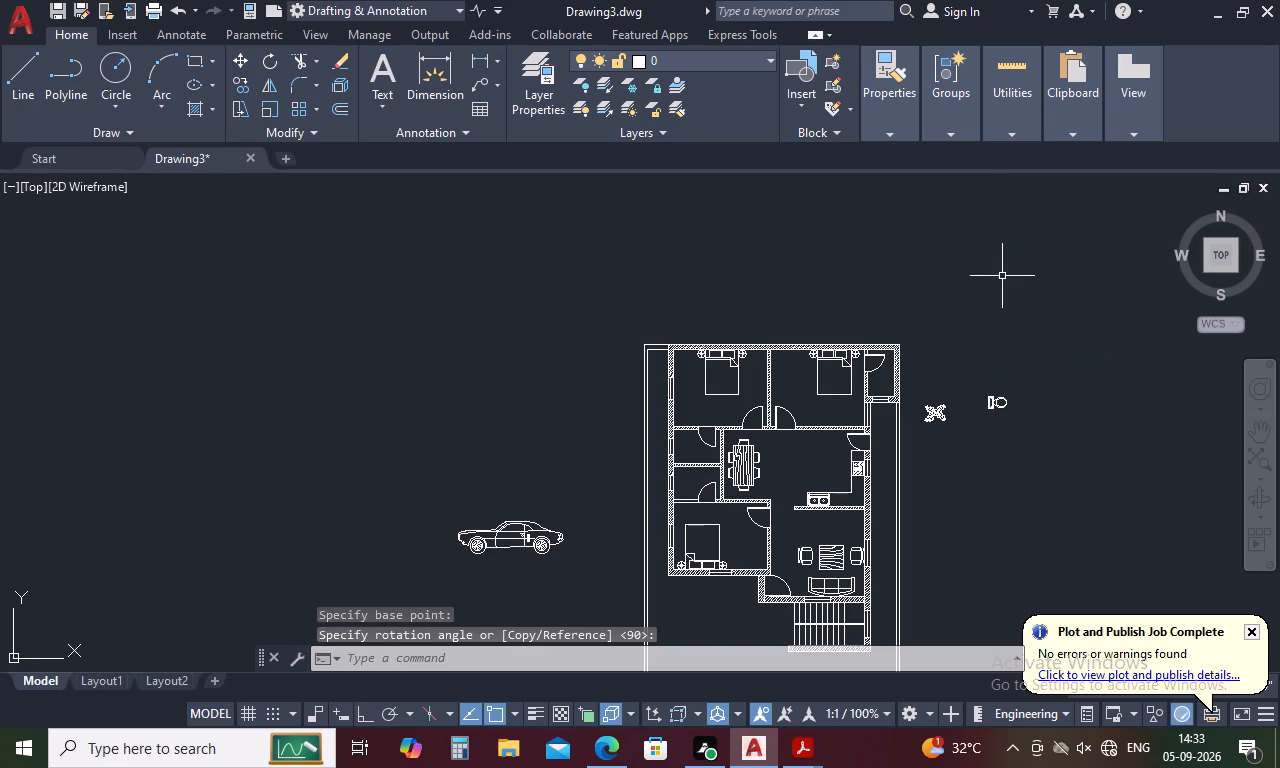
Move the toilet into the northern bathroom, with its tank against the west wall at the window.
{"action": "left_click", "coordinate": [993, 394]}
{"action": "right_click", "coordinate": [993, 394]}
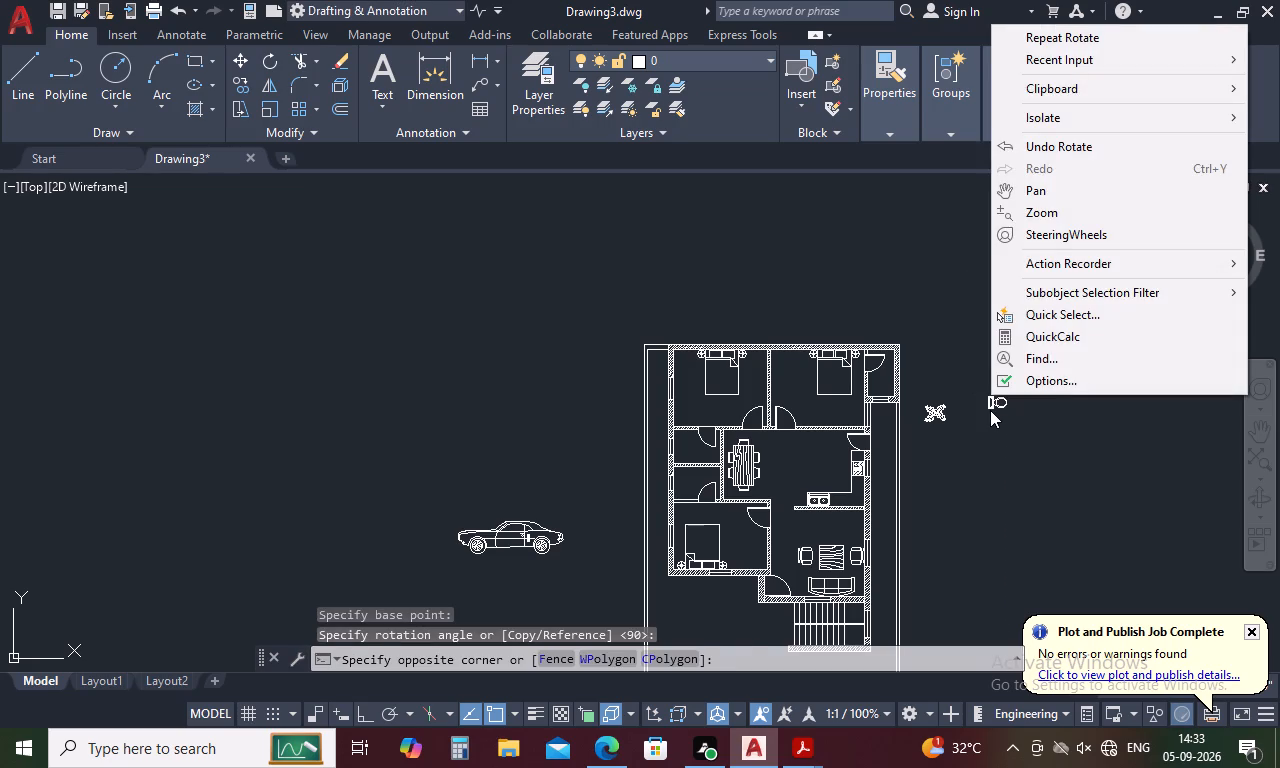
{"action": "left_click", "coordinate": [990, 410]}
{"action": "right_click", "coordinate": [1003, 398]}
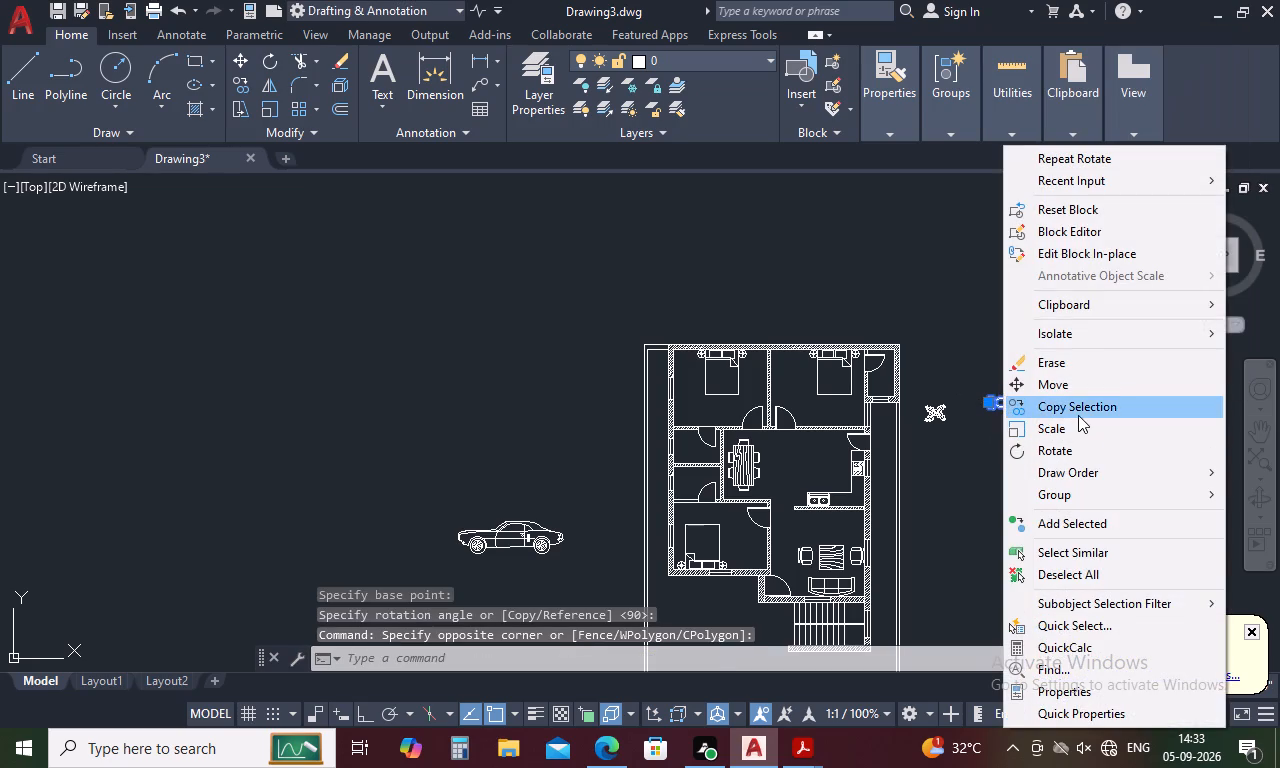
{"action": "left_click", "coordinate": [1084, 385]}
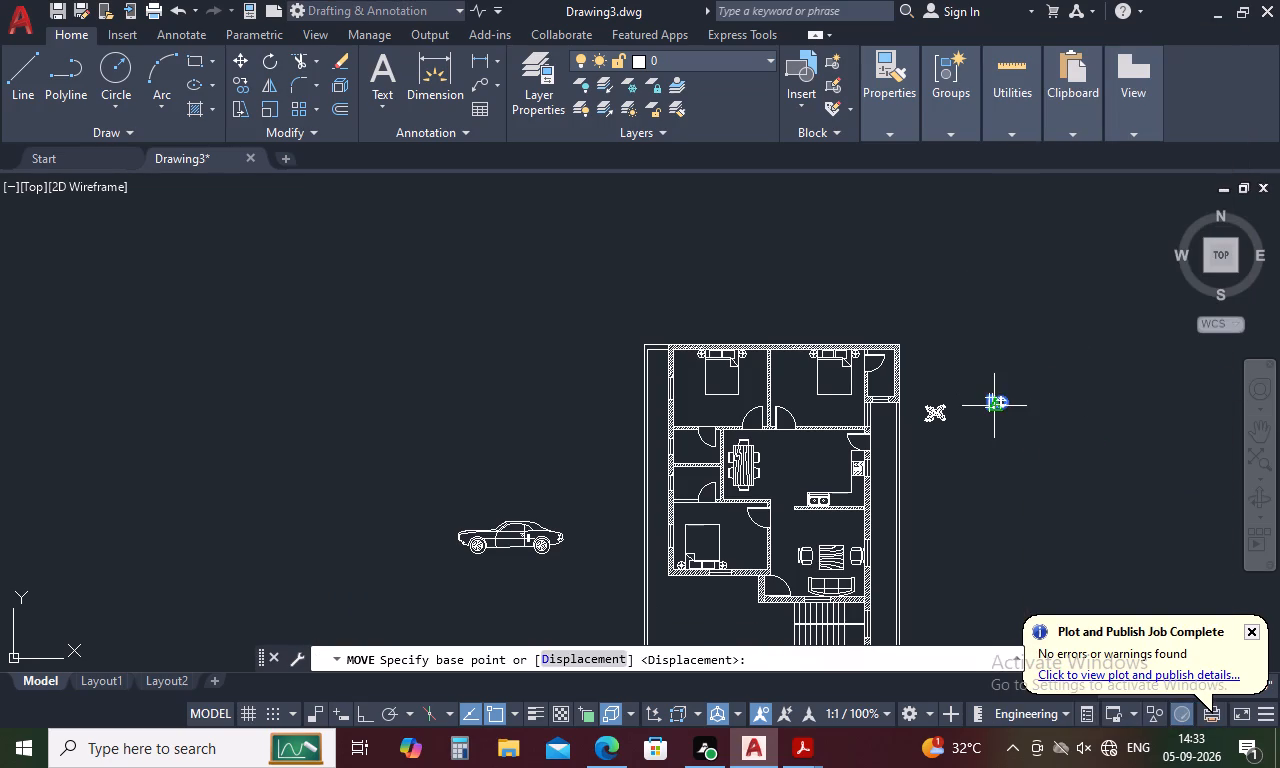
{"action": "left_click", "coordinate": [995, 405]}
{"action": "scroll", "coordinate": [995, 405], "scroll_direction": "up", "scroll_amount": 4}
{"action": "scroll", "coordinate": [874, 404], "scroll_direction": "down", "scroll_amount": 4}
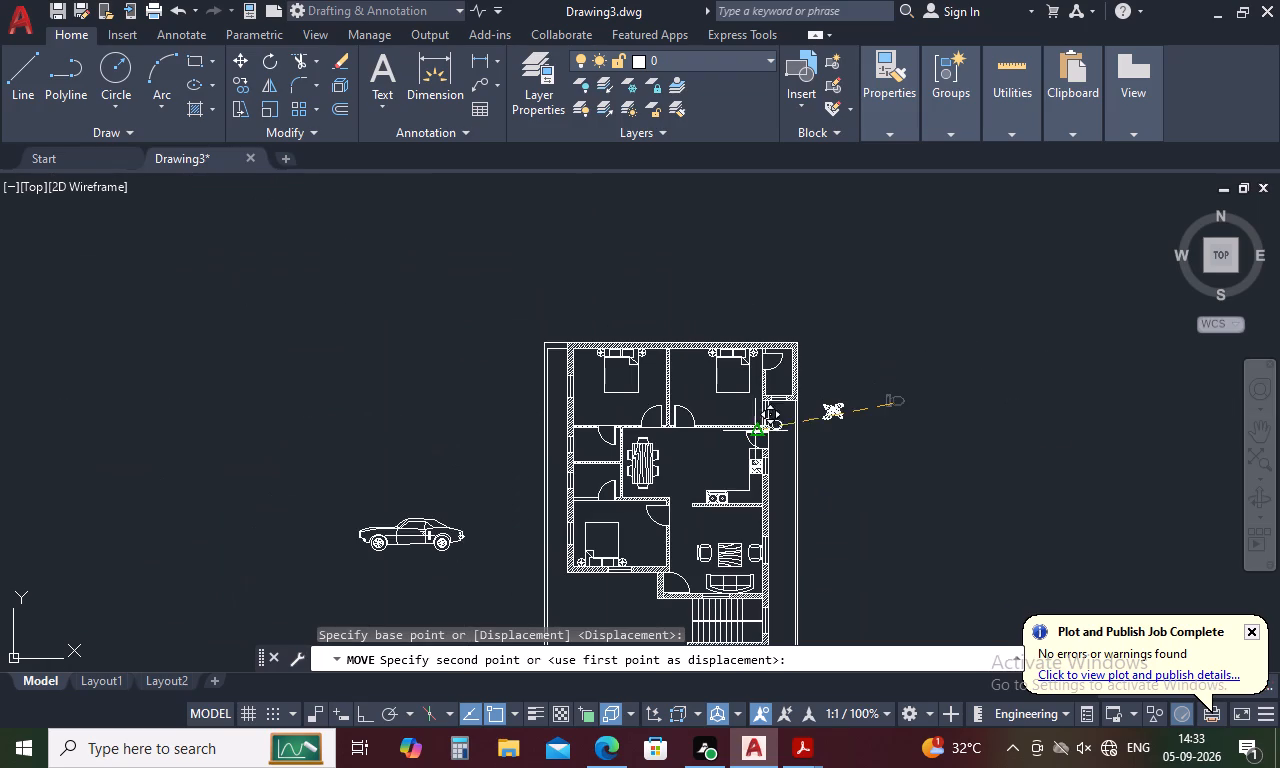
{"action": "scroll", "coordinate": [580, 454], "scroll_direction": "up", "scroll_amount": 4}
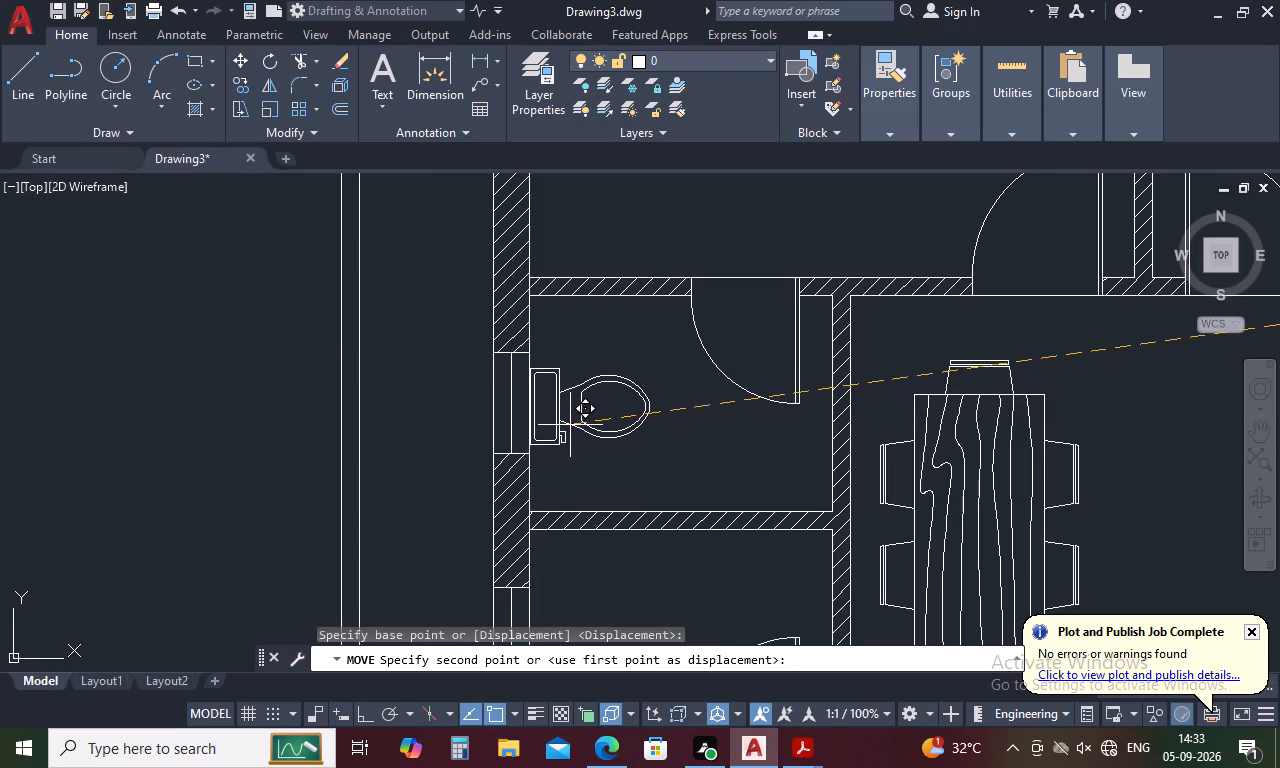
{"action": "left_click", "coordinate": [570, 425]}
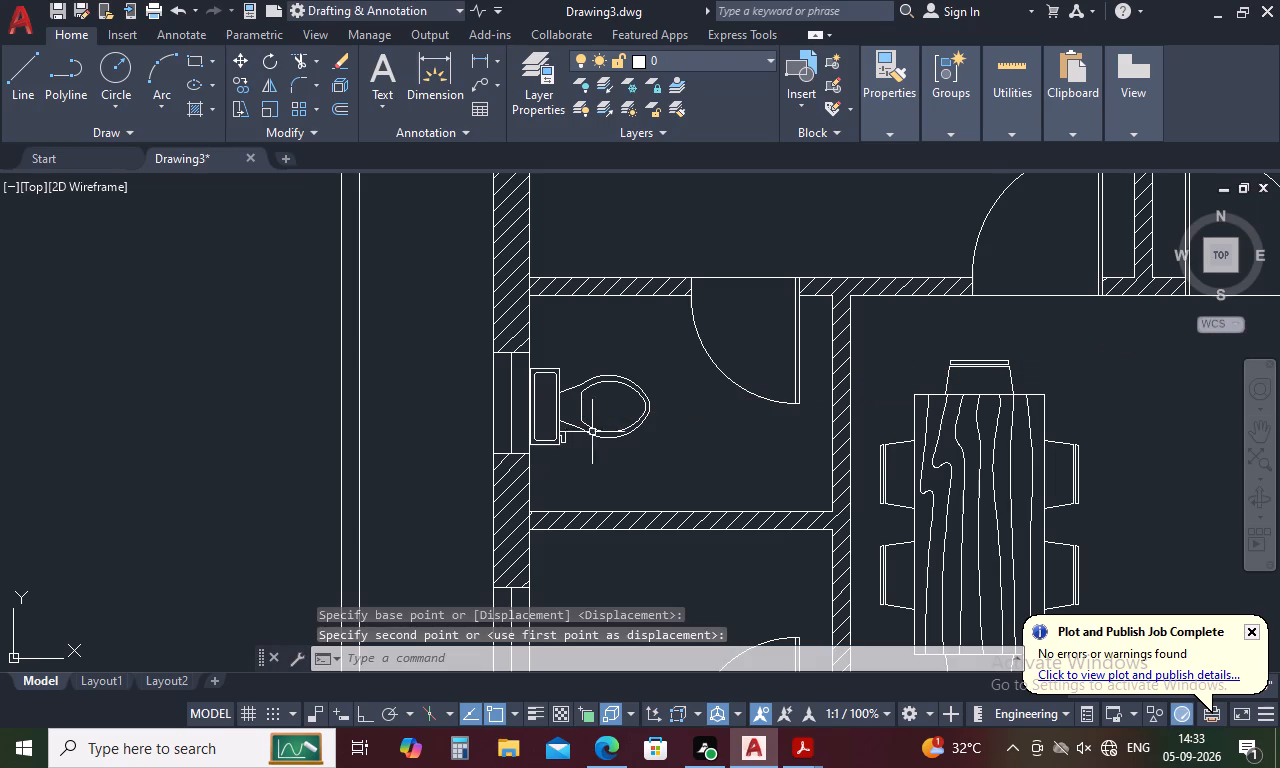
Copy the northern bathroom's toilet into the southern bathroom, with its tank against the west wall at the window.
{"action": "left_click", "coordinate": [627, 382]}
{"action": "right_click", "coordinate": [627, 386]}
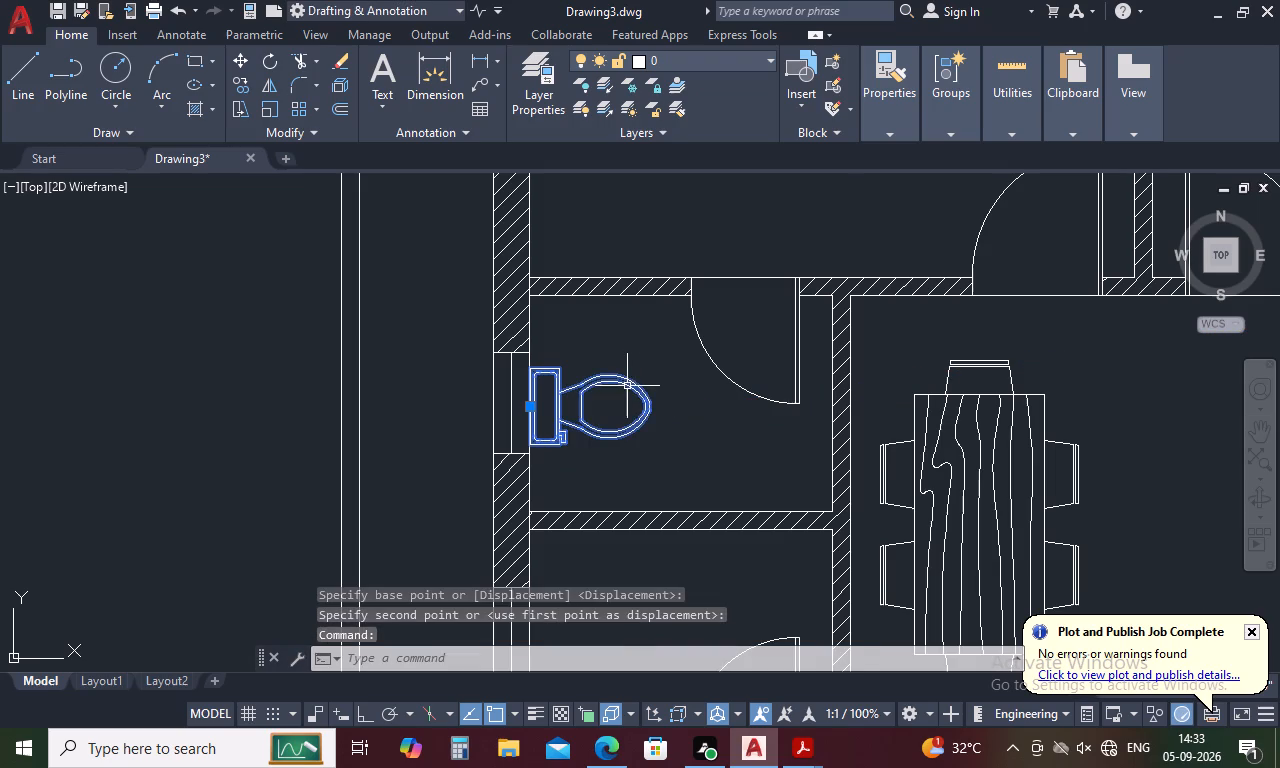
{"action": "left_click", "coordinate": [752, 412]}
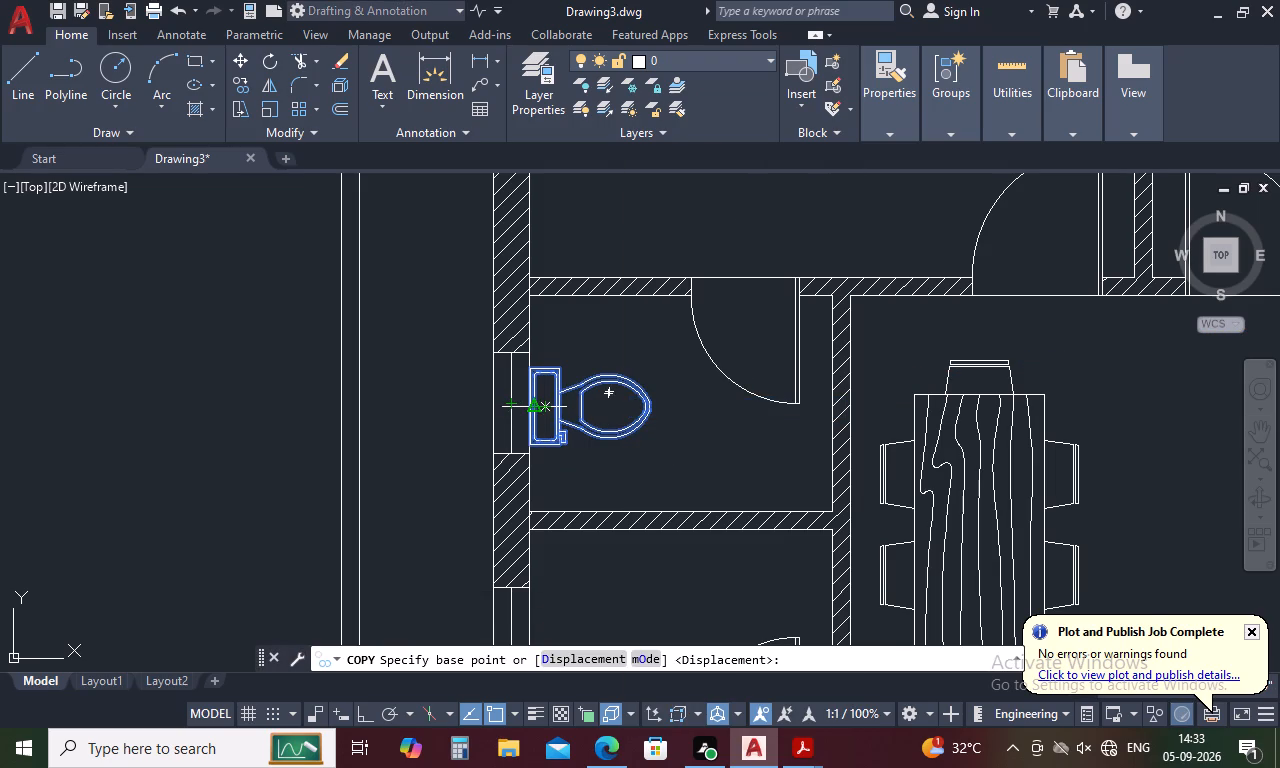
{"action": "scroll", "coordinate": [530, 408], "scroll_direction": "down", "scroll_amount": 1}
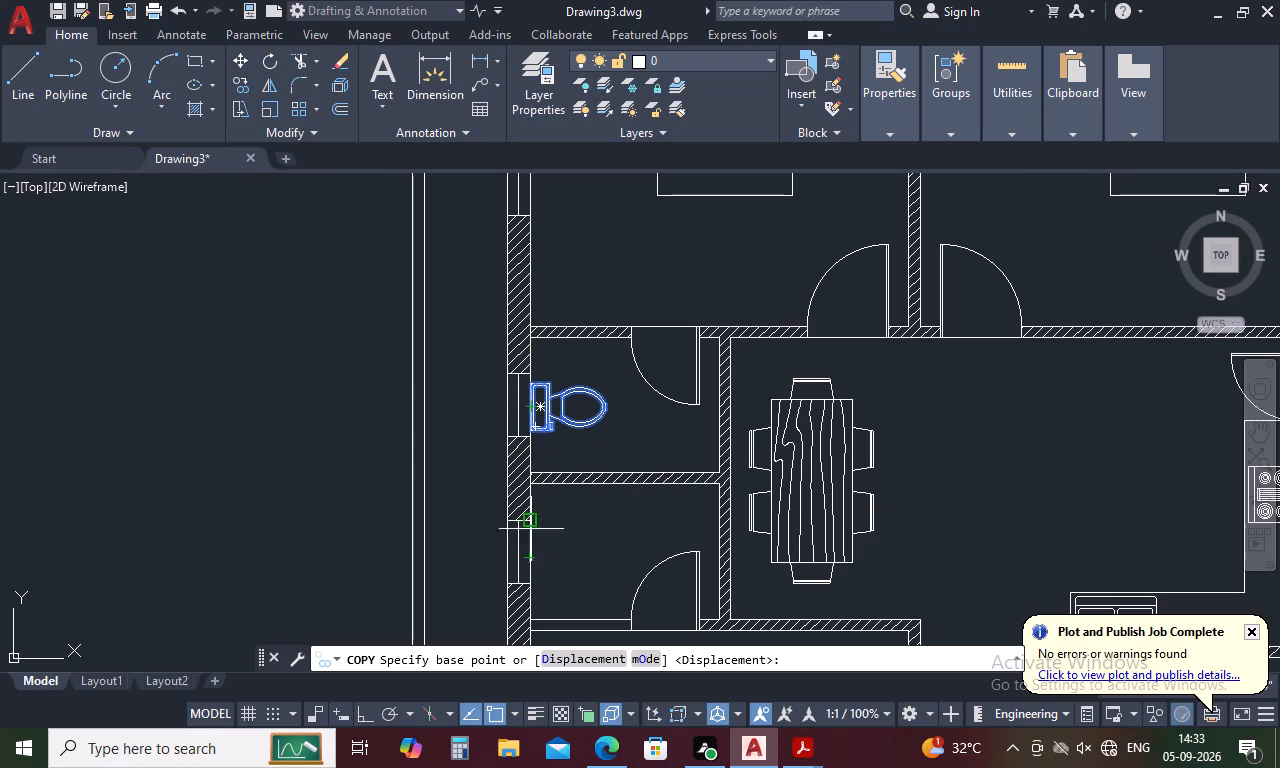
{"action": "left_click", "coordinate": [540, 406]}
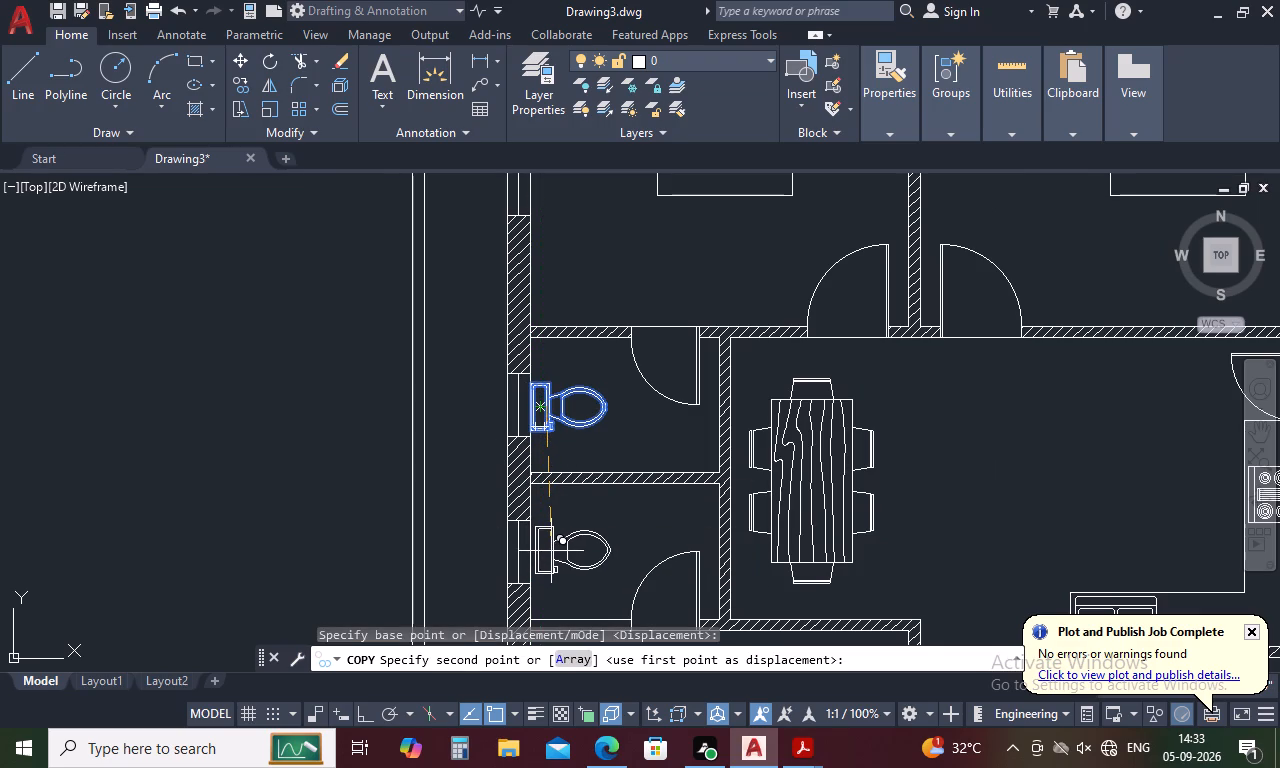
{"action": "scroll", "coordinate": [535, 572], "scroll_direction": "up", "scroll_amount": 3}
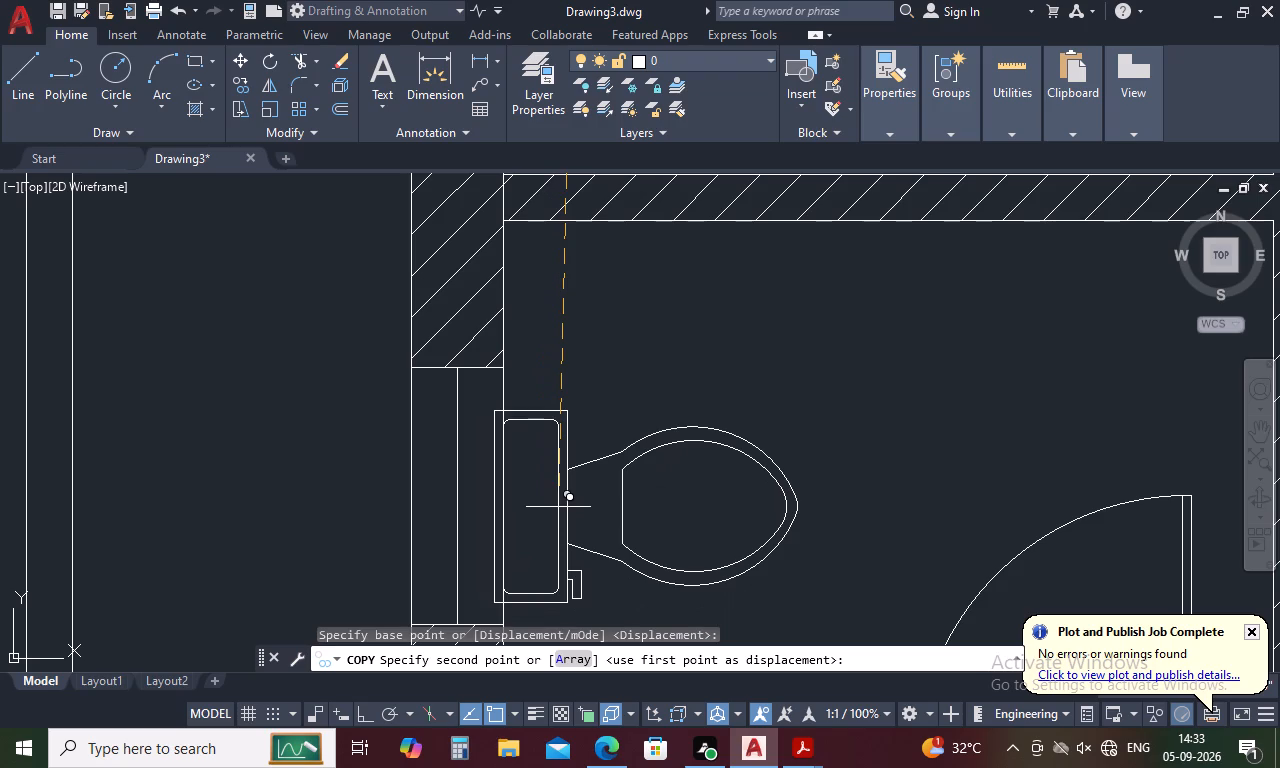
{"action": "left_click", "coordinate": [570, 505]}
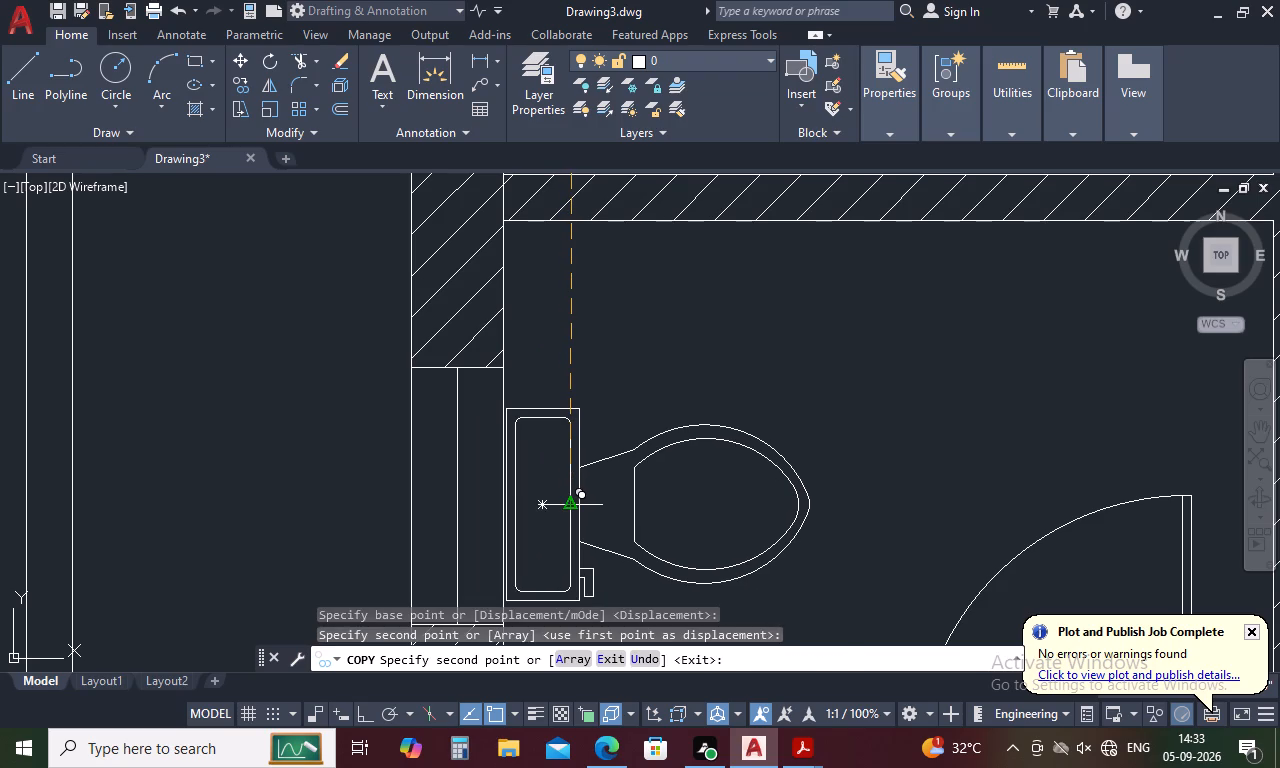
{"action": "scroll", "coordinate": [590, 505], "scroll_direction": "down", "scroll_amount": 4}
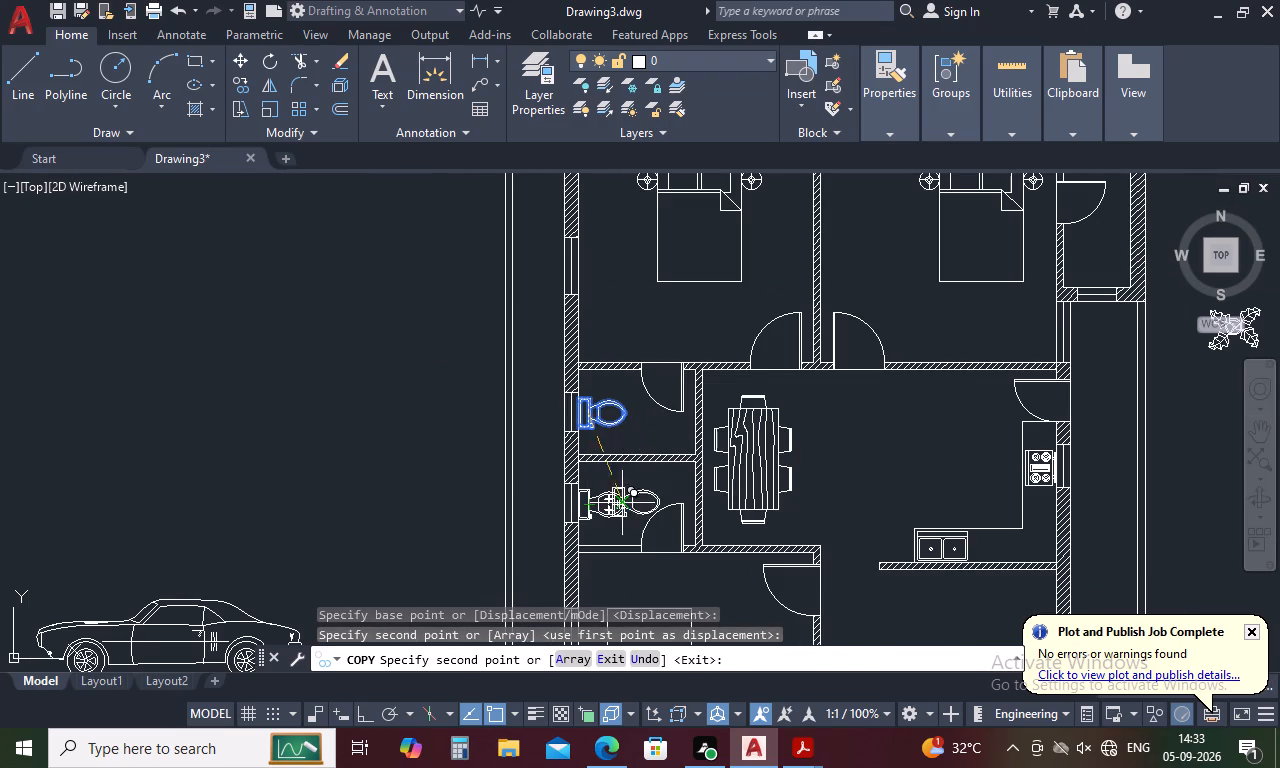
{"action": "scroll", "coordinate": [636, 502], "scroll_direction": "down", "scroll_amount": 3}
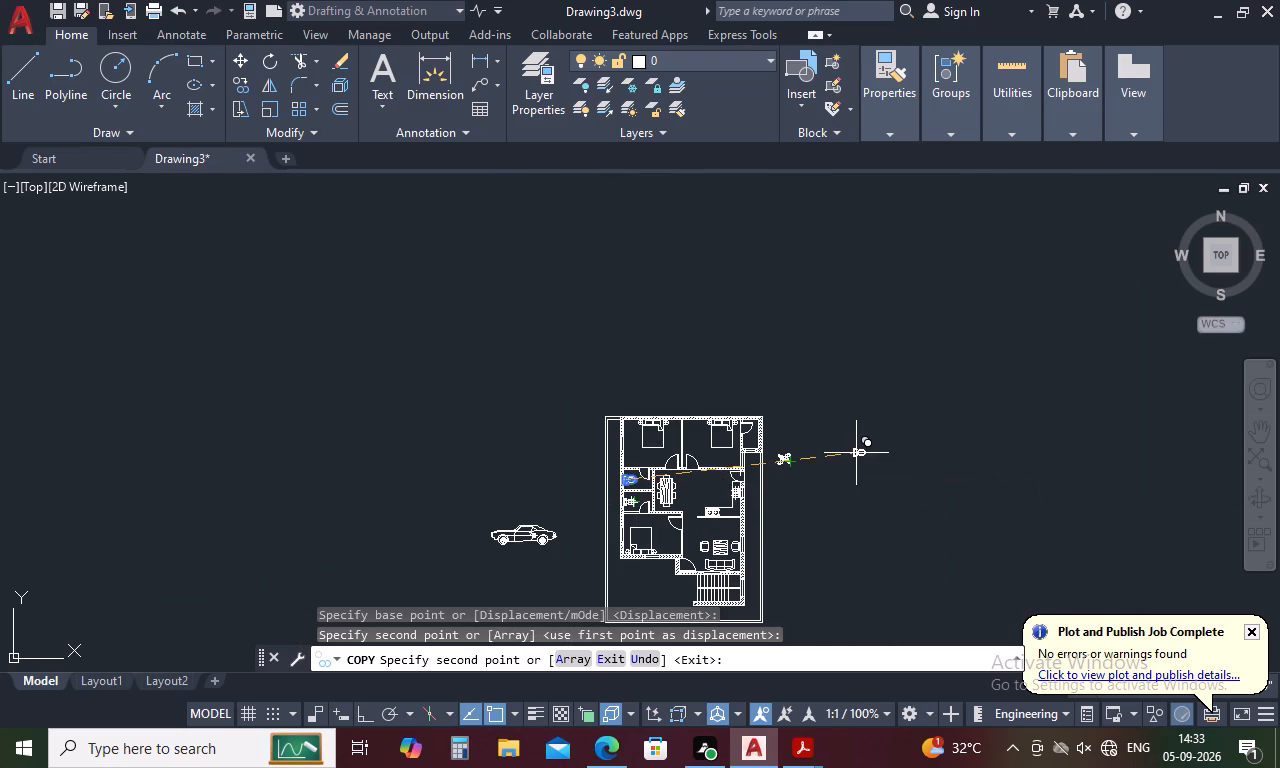
{"action": "key", "text": "Escape"}
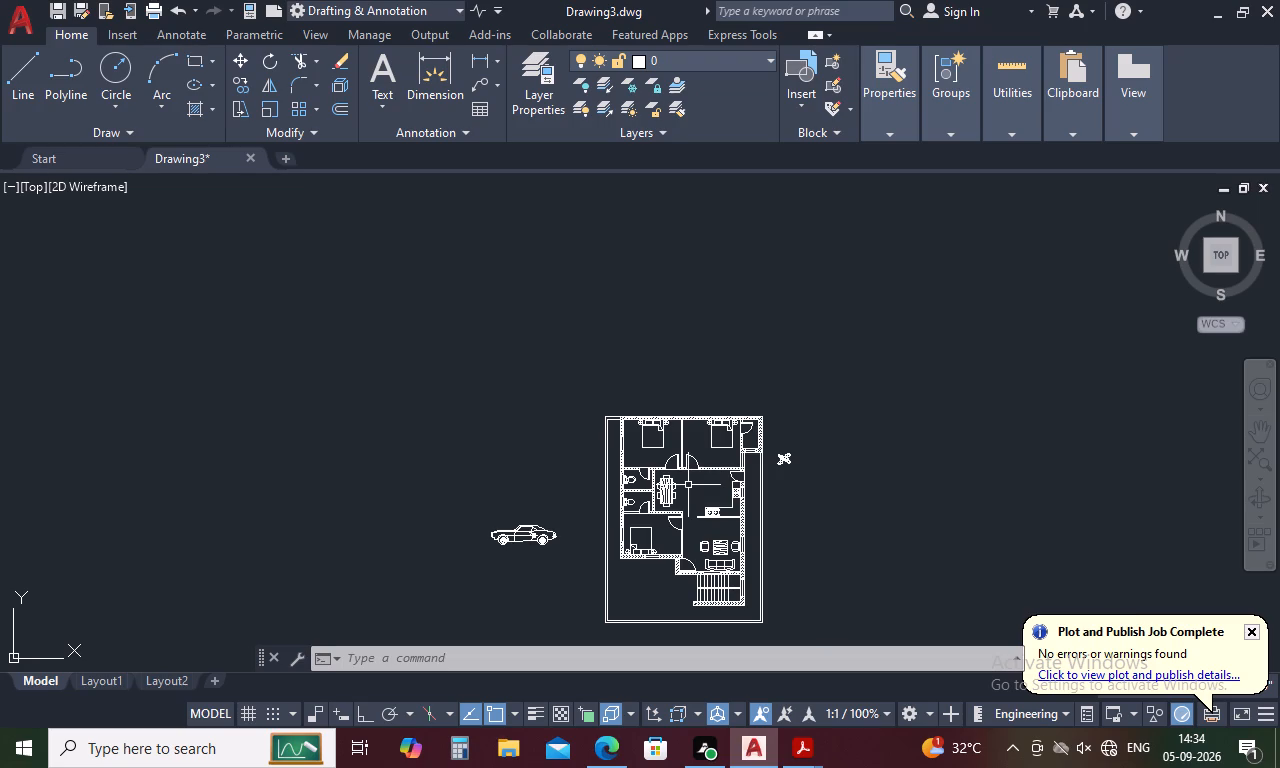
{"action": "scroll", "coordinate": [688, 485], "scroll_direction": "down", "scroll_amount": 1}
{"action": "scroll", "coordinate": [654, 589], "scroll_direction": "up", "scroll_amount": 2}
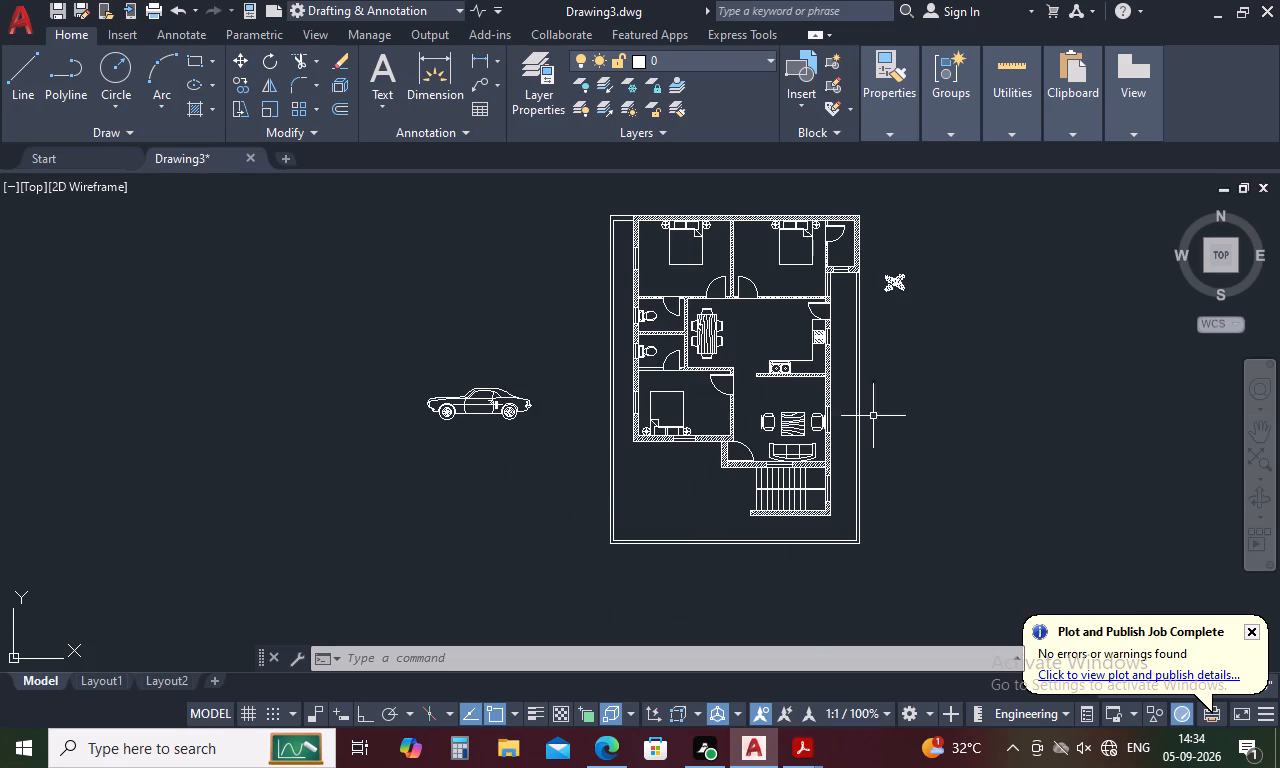
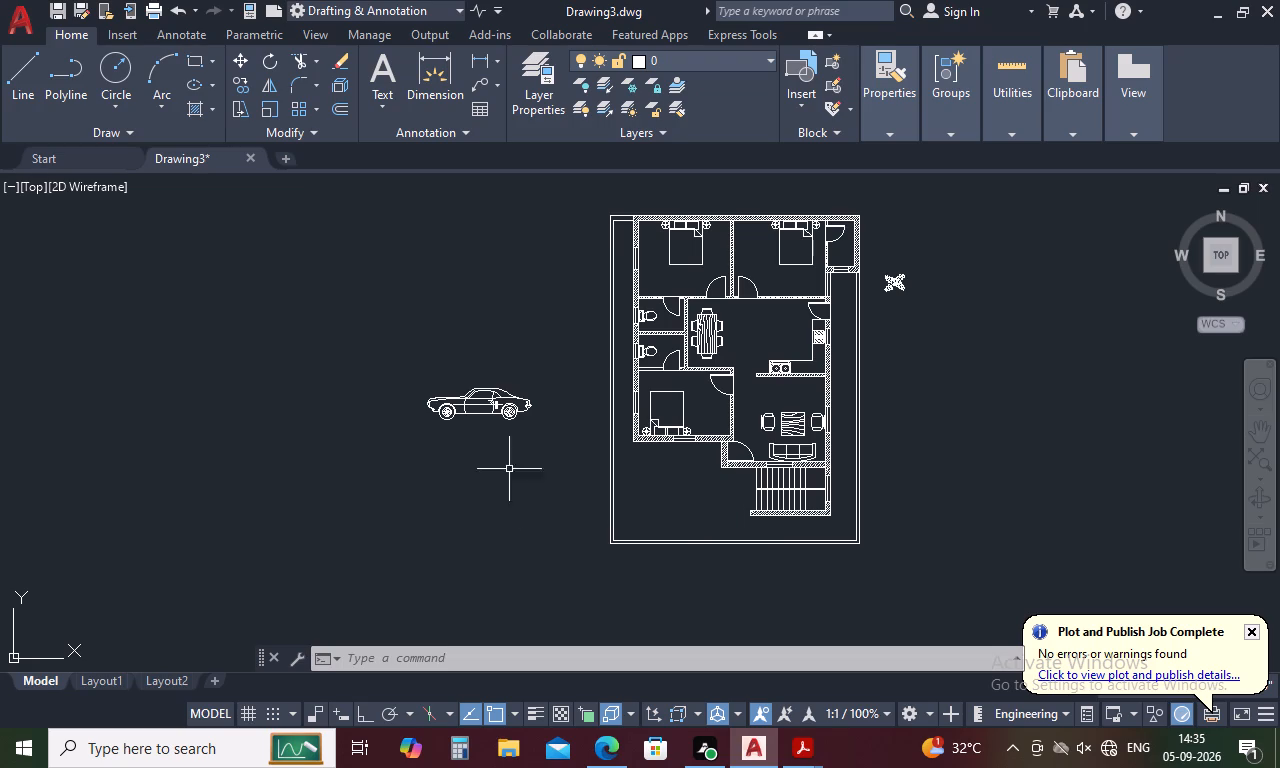
Try the Sports Car, Sedan and Truck top views on the car block, settling on Sedan (Top).
{"action": "left_click", "coordinate": [483, 403]}
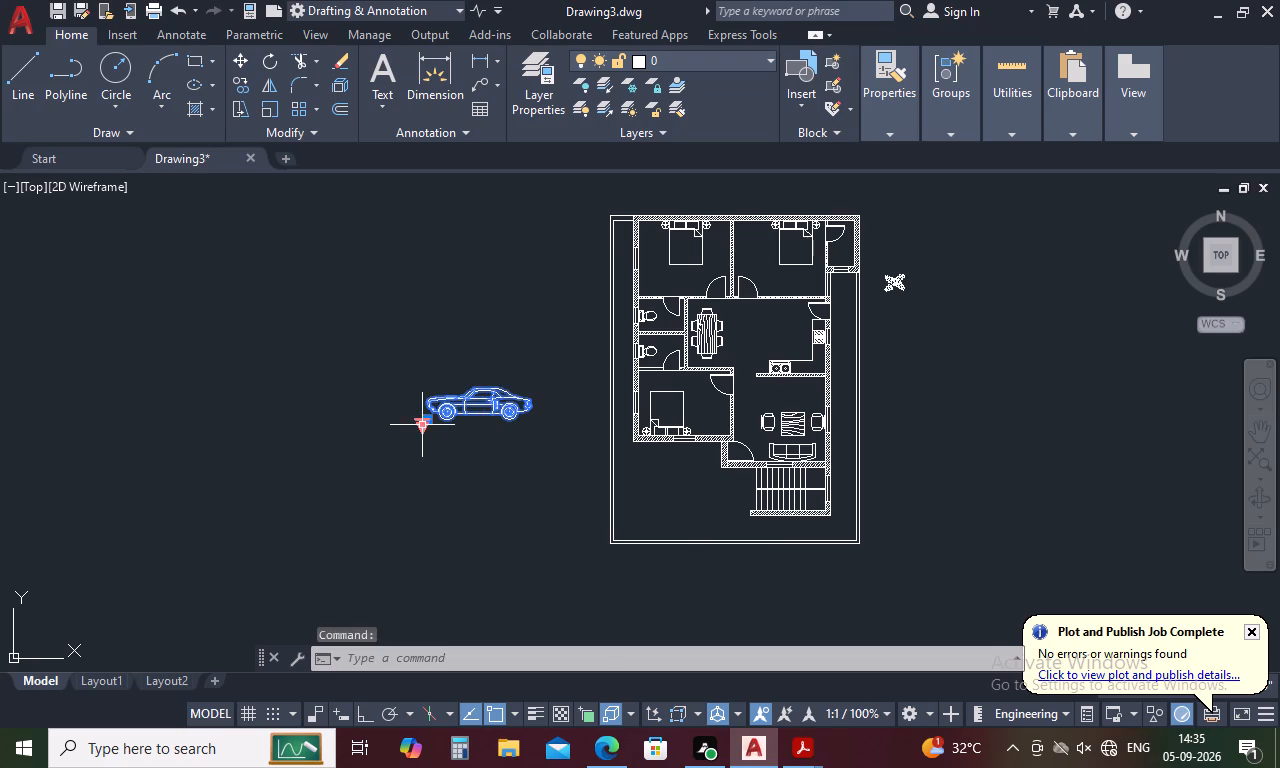
{"action": "left_click", "coordinate": [421, 425]}
{"action": "left_click", "coordinate": [470, 459]}
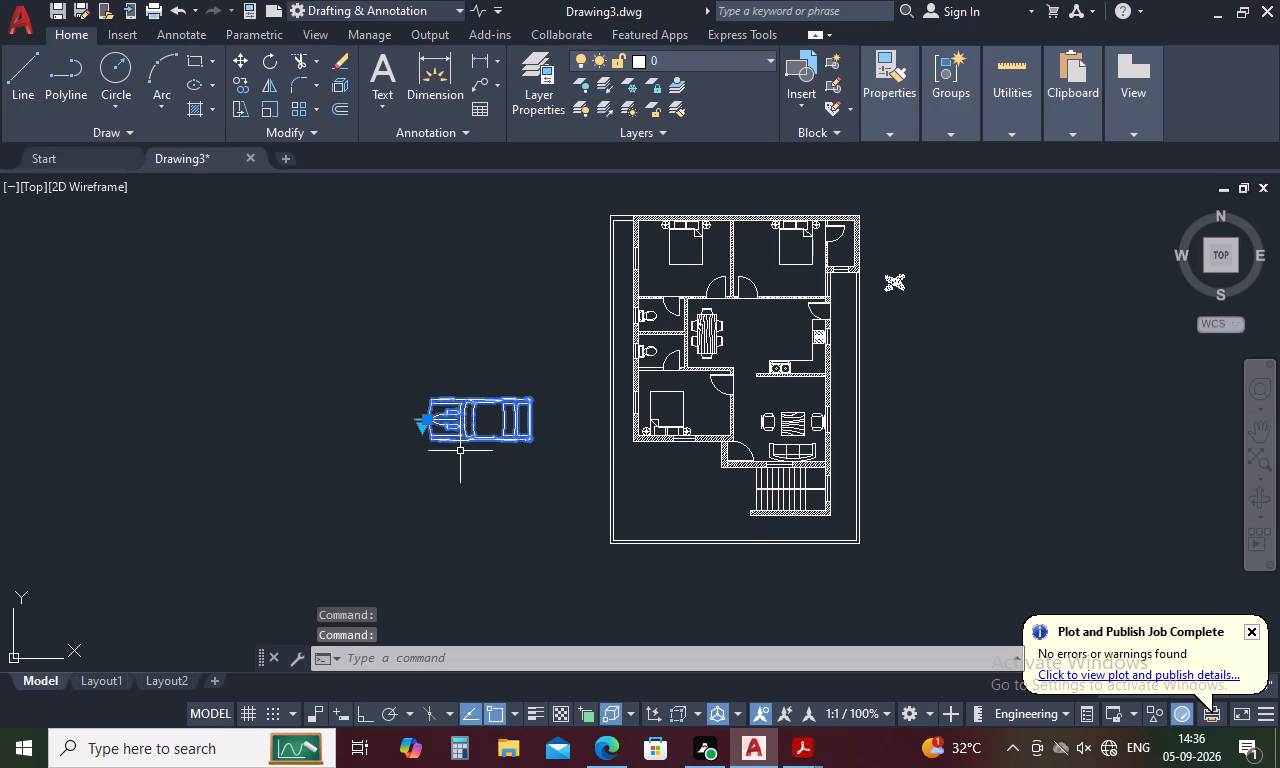
{"action": "left_click", "coordinate": [458, 433]}
{"action": "left_click", "coordinate": [418, 424]}
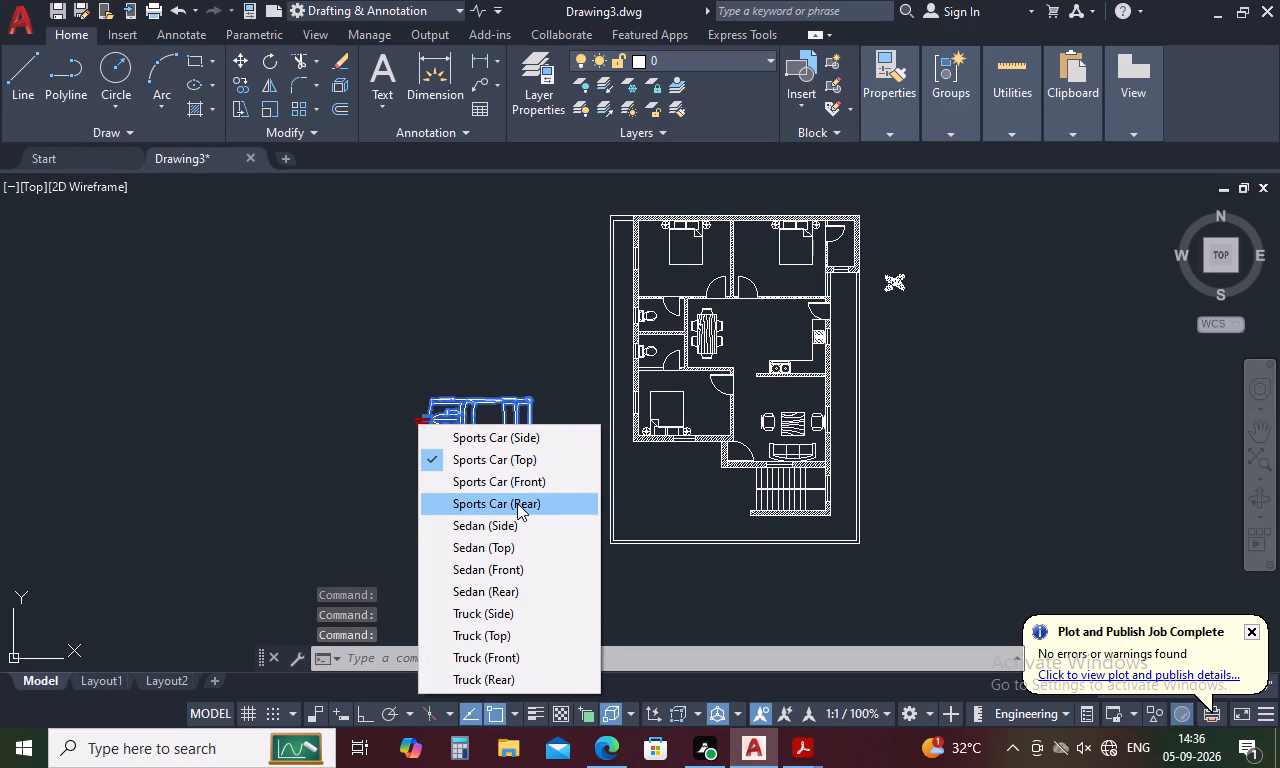
{"action": "left_click", "coordinate": [507, 546]}
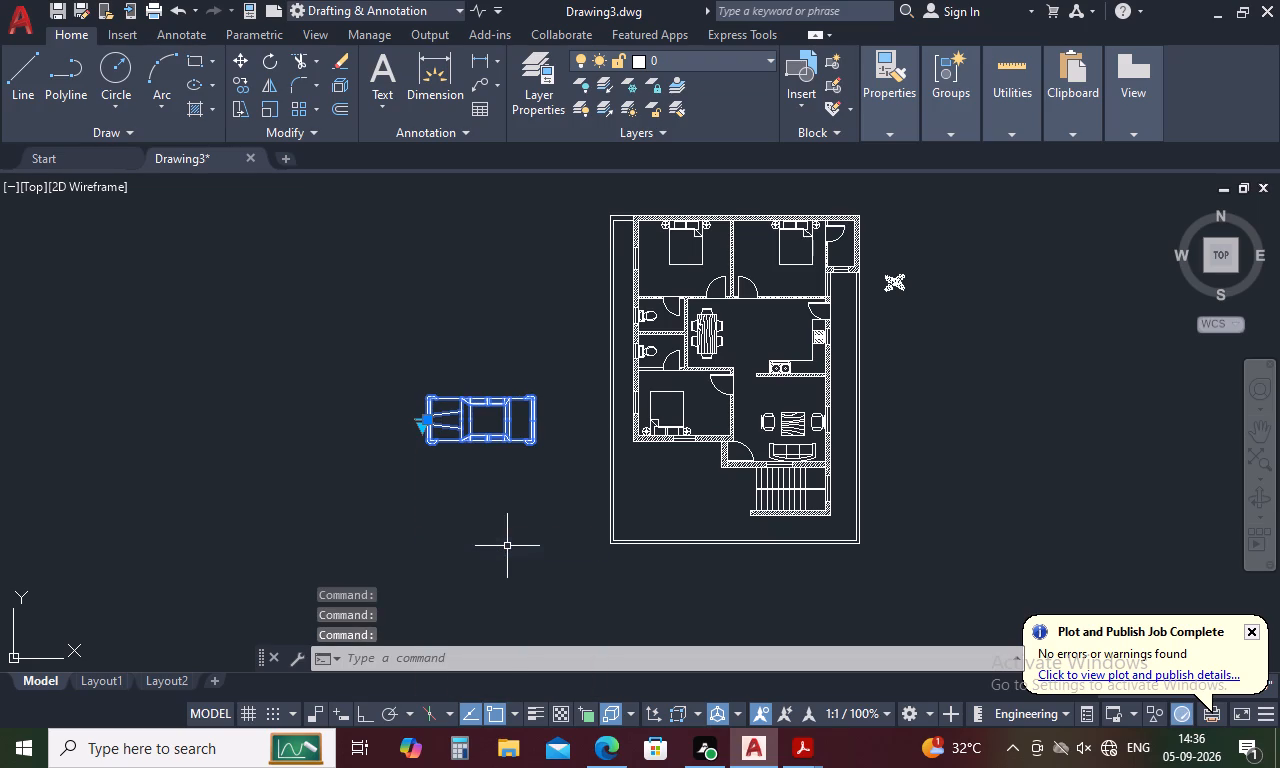
{"action": "left_click", "coordinate": [423, 427]}
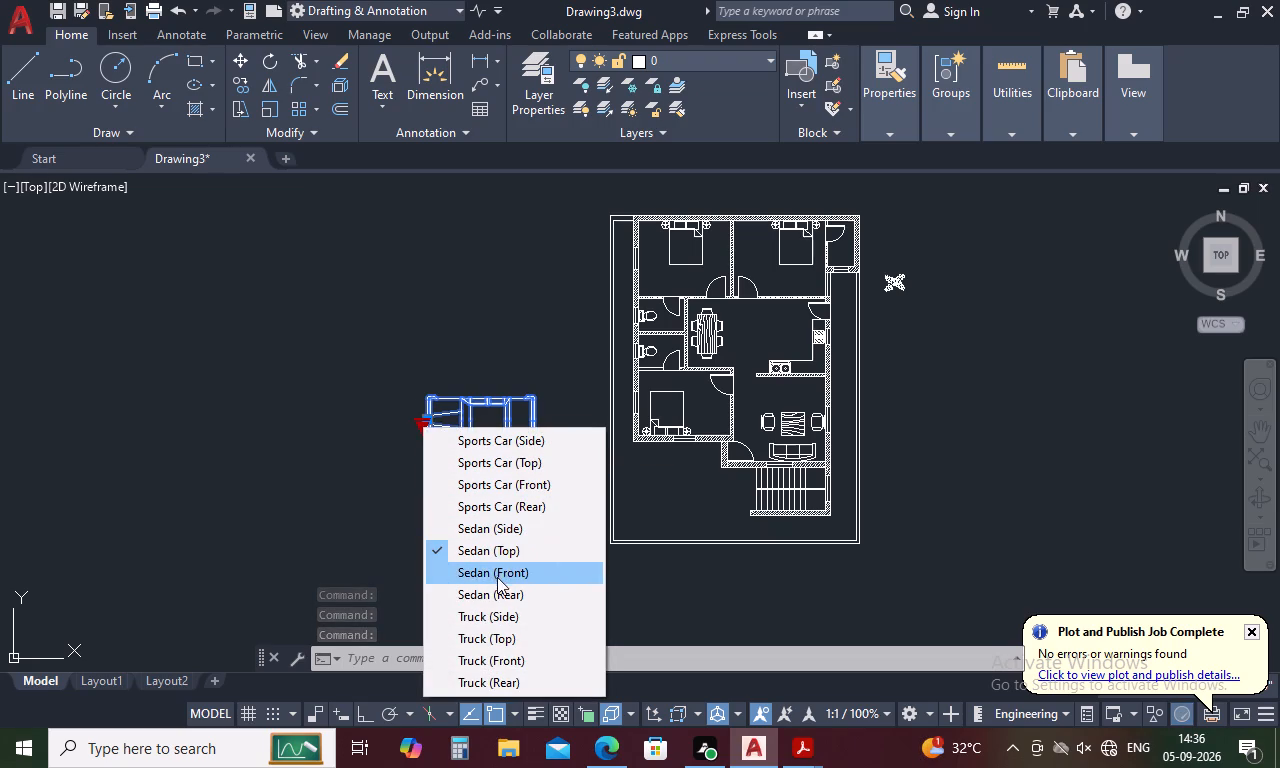
{"action": "left_click", "coordinate": [507, 634]}
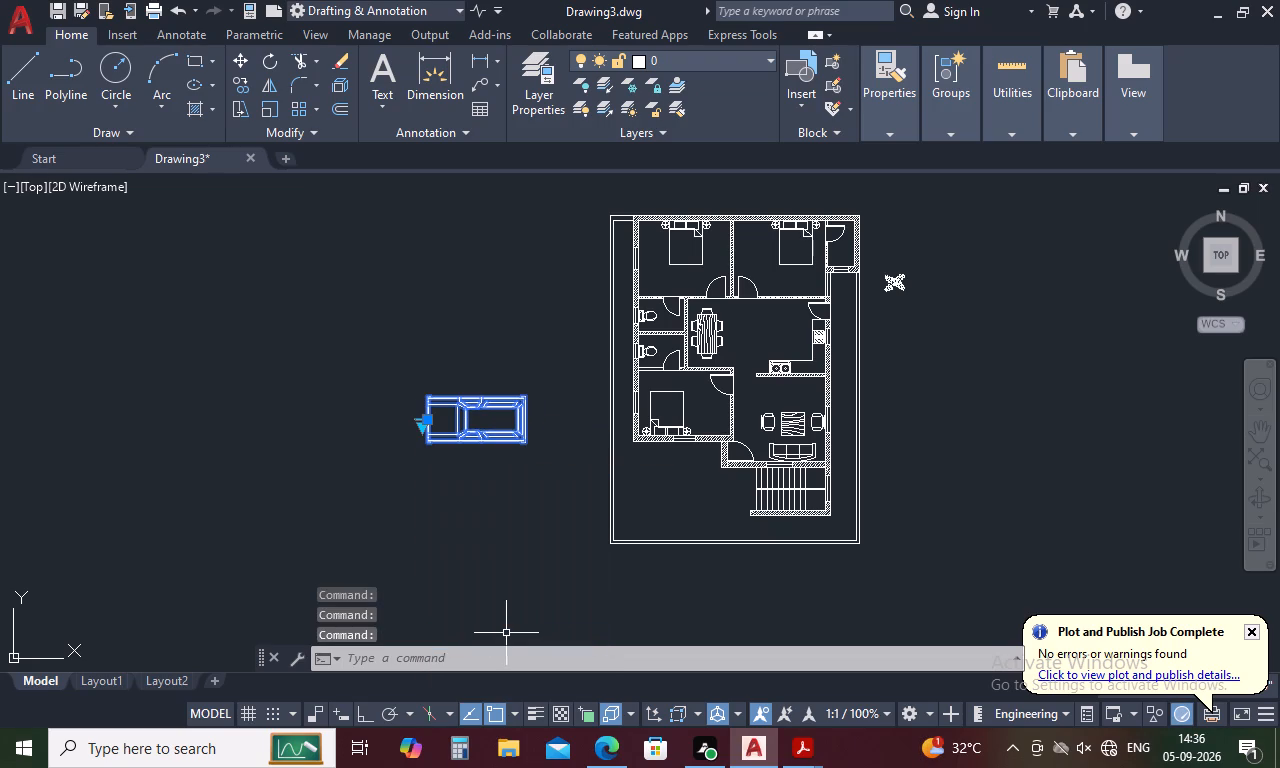
{"action": "left_click", "coordinate": [419, 430]}
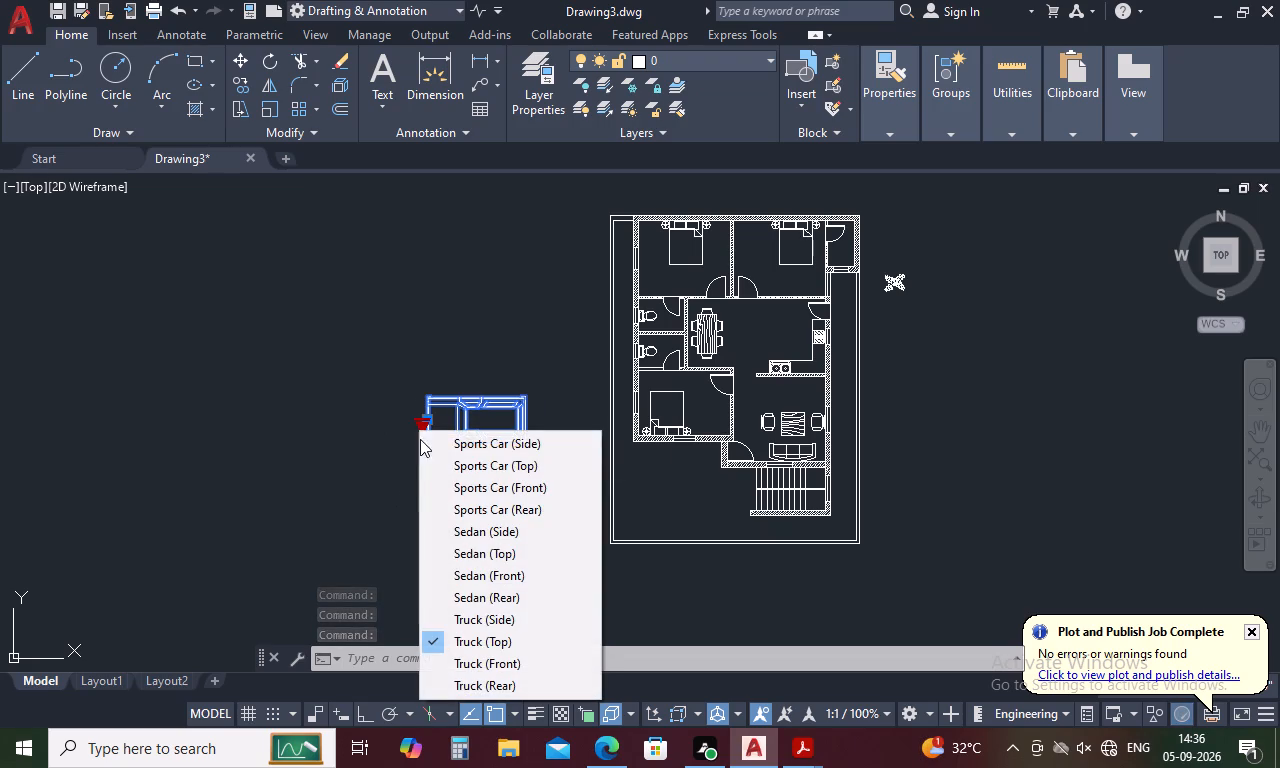
{"action": "left_click", "coordinate": [503, 552]}
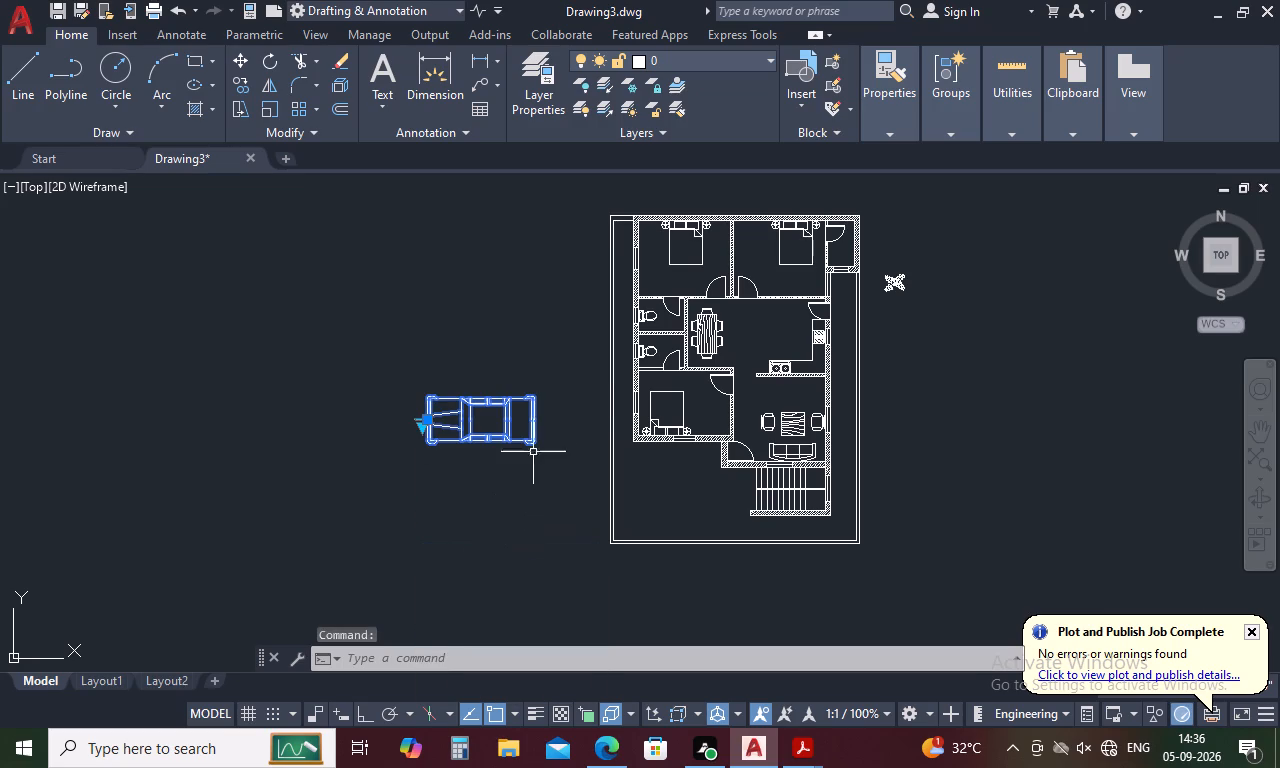
Rotate the sedan block 90° about its middle with Ortho on, so its front faces the bottom of the plan.
{"action": "right_click", "coordinate": [494, 407]}
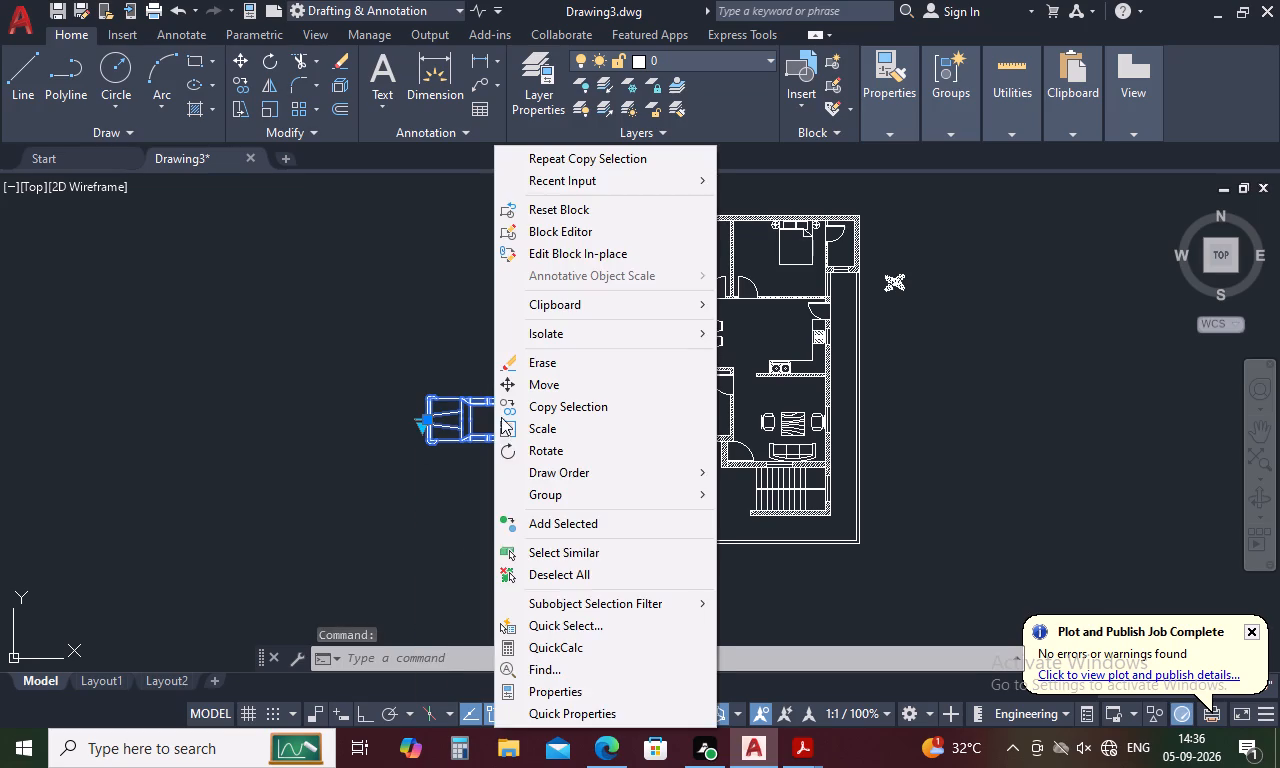
{"action": "left_click", "coordinate": [520, 446]}
{"action": "left_click", "coordinate": [488, 419]}
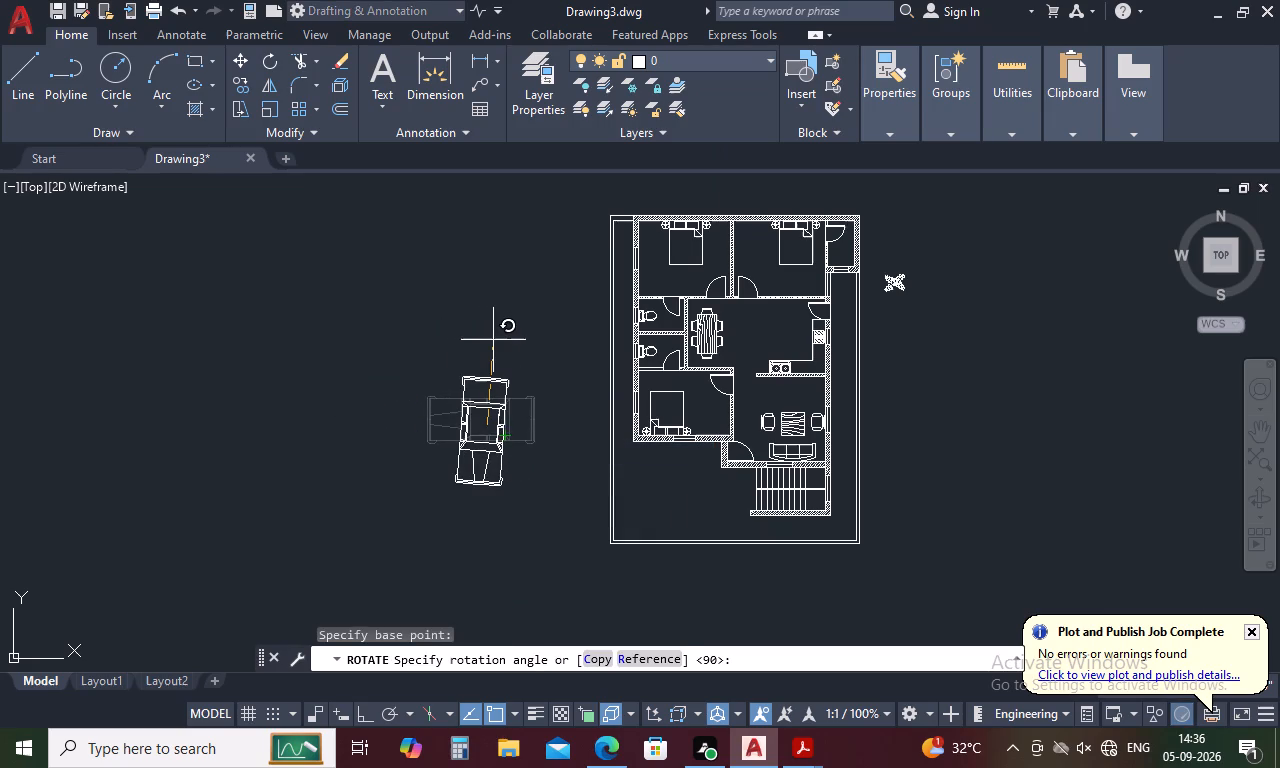
{"action": "key", "text": "F8"}
{"action": "left_click", "coordinate": [472, 325]}
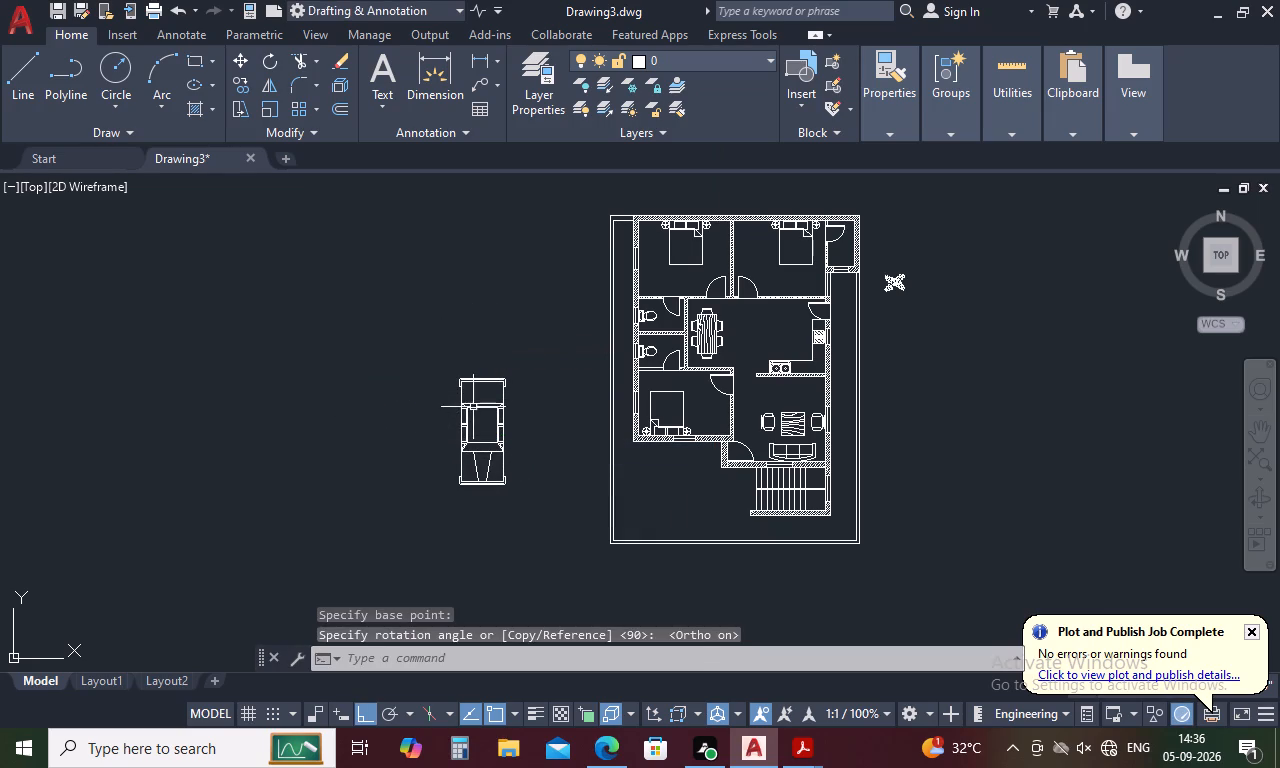
Move the sedan by its rear midpoint into the front yard, just below the lower bedroom's window wall, with Ortho off.
{"action": "left_click", "coordinate": [473, 422]}
{"action": "left_click", "coordinate": [485, 409]}
{"action": "left_click", "coordinate": [488, 407]}
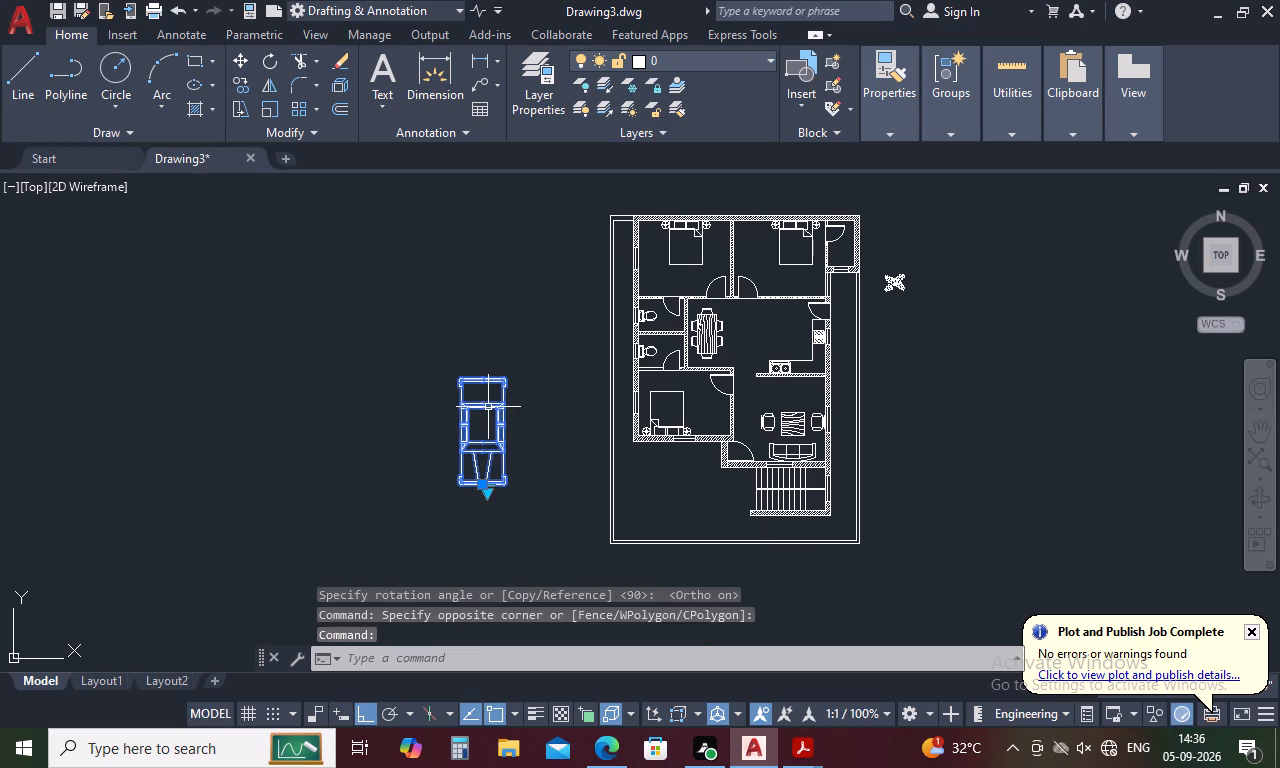
{"action": "right_click", "coordinate": [488, 407]}
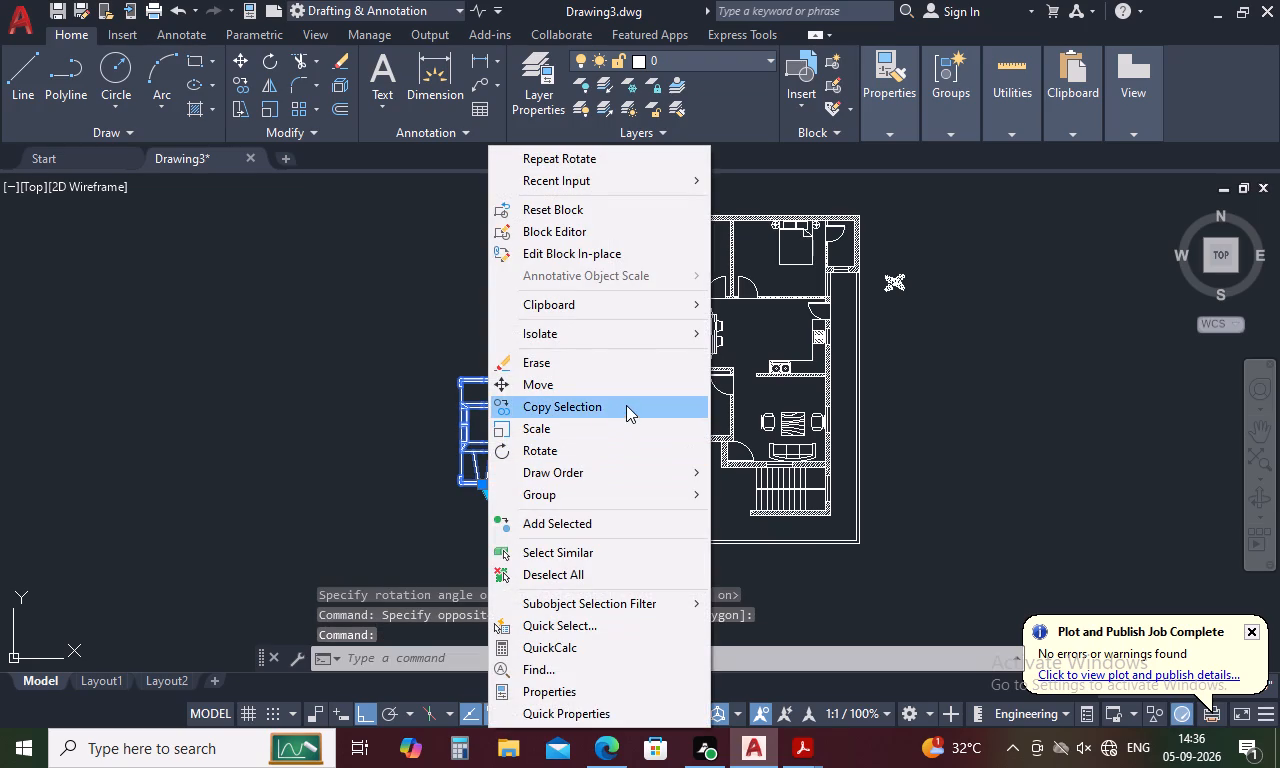
{"action": "left_click", "coordinate": [645, 389]}
{"action": "left_click", "coordinate": [482, 378]}
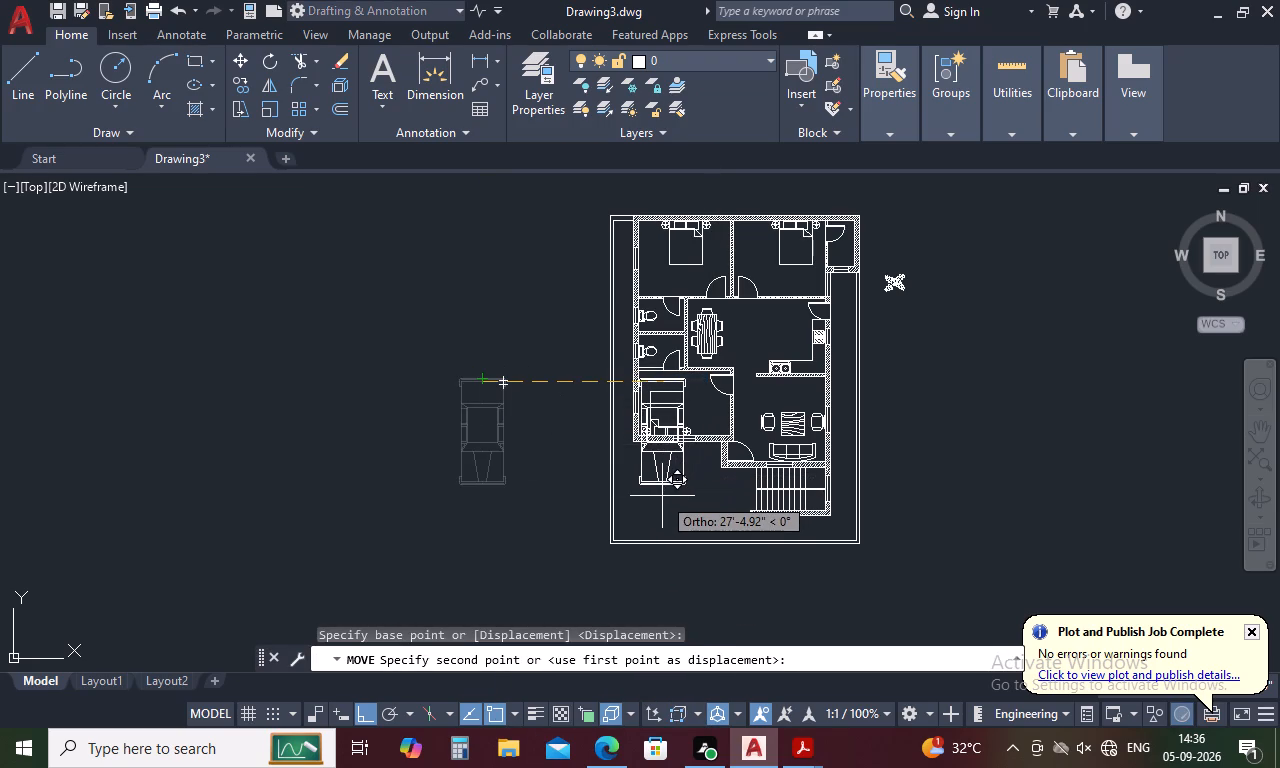
{"action": "key", "text": "F8"}
{"action": "scroll", "coordinate": [646, 478], "scroll_direction": "up", "scroll_amount": 4}
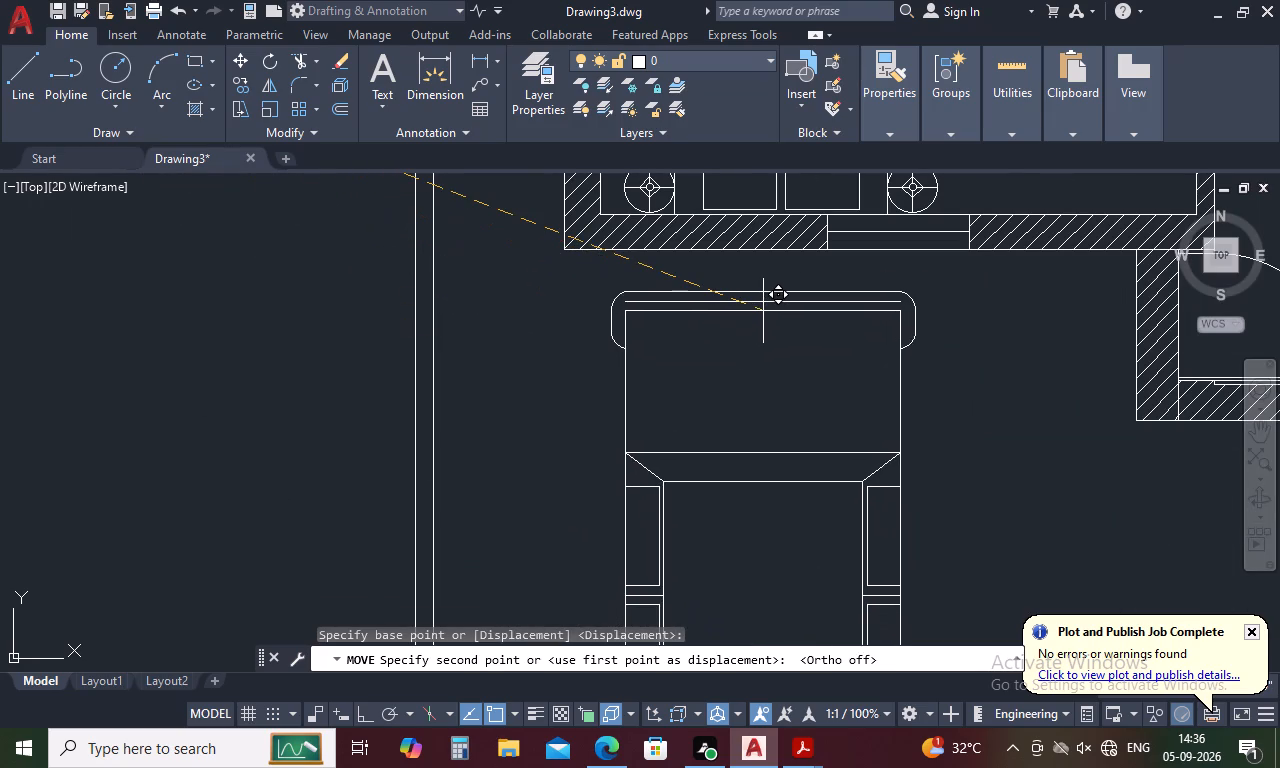
{"action": "left_click", "coordinate": [763, 311]}
Scale the sedan down about its centre so it fits inside the compound wall.
{"action": "scroll", "coordinate": [763, 311], "scroll_direction": "down", "scroll_amount": 3}
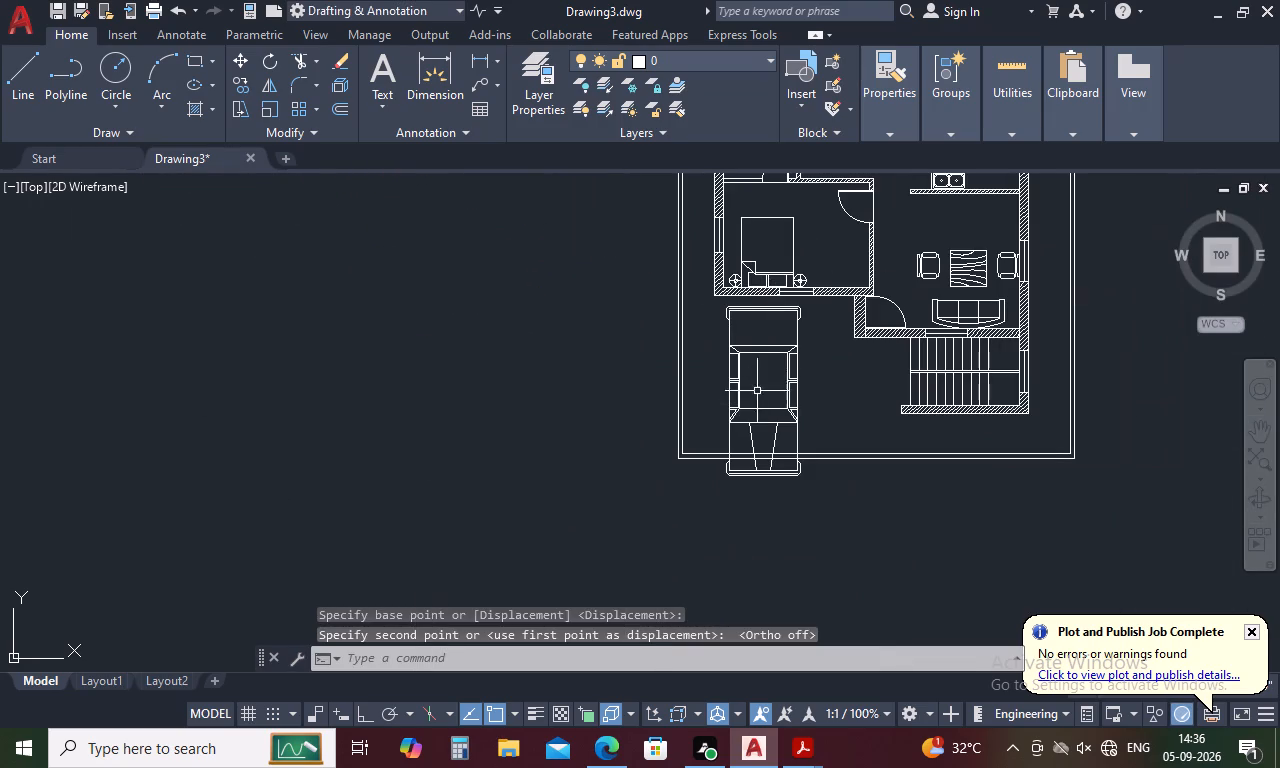
{"action": "left_click", "coordinate": [771, 354]}
{"action": "right_click", "coordinate": [771, 354]}
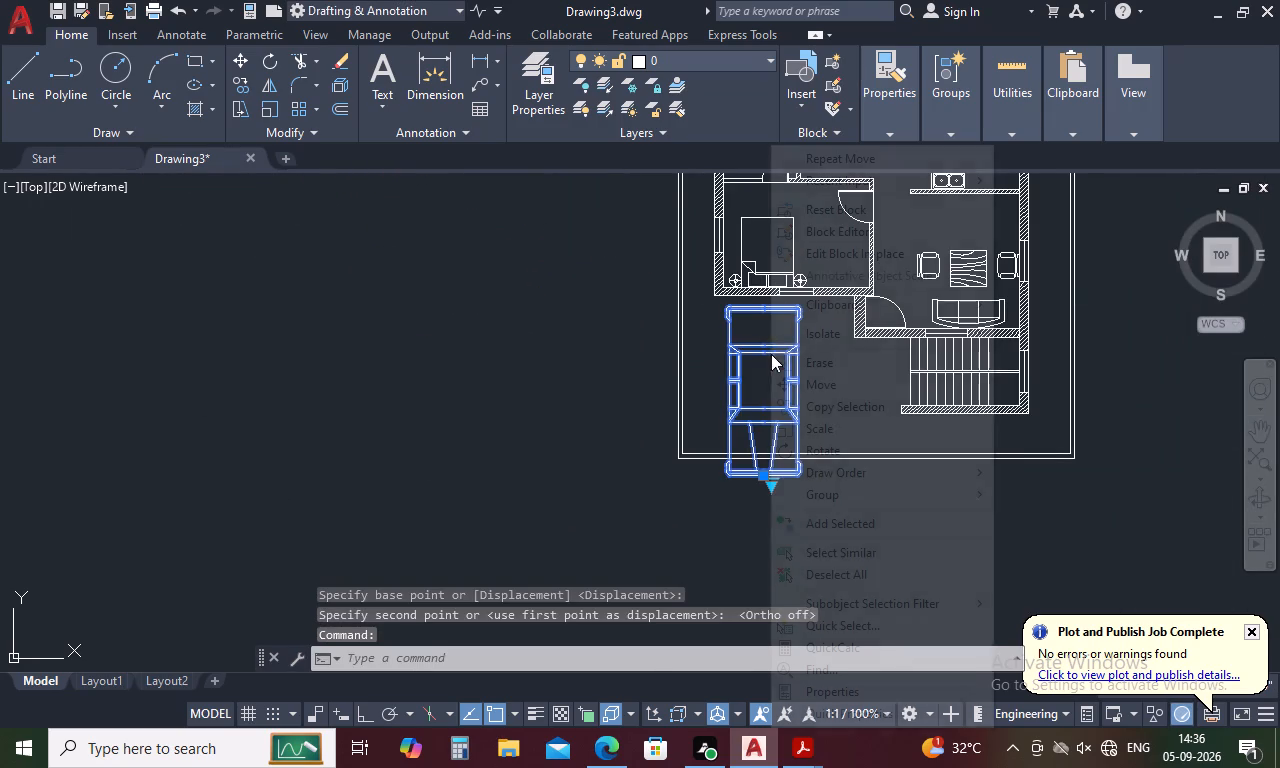
{"action": "left_click", "coordinate": [828, 427]}
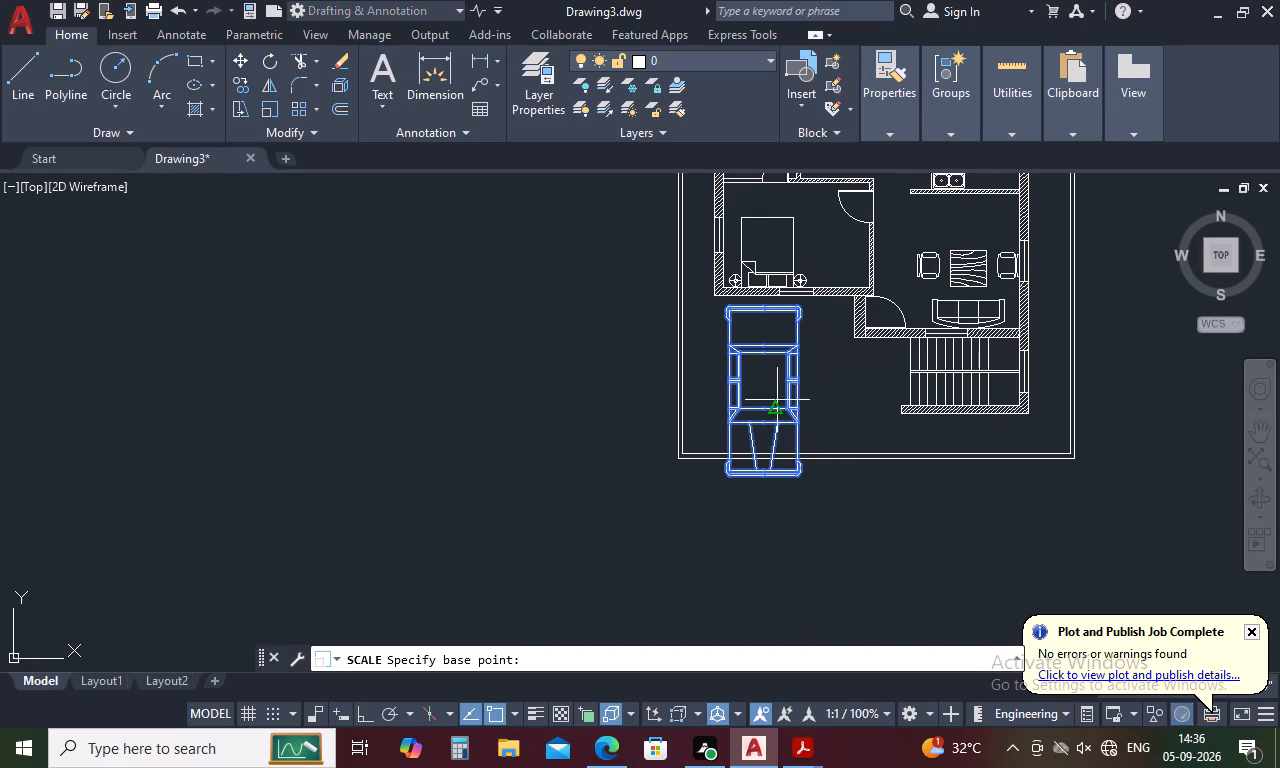
{"action": "left_click", "coordinate": [764, 380]}
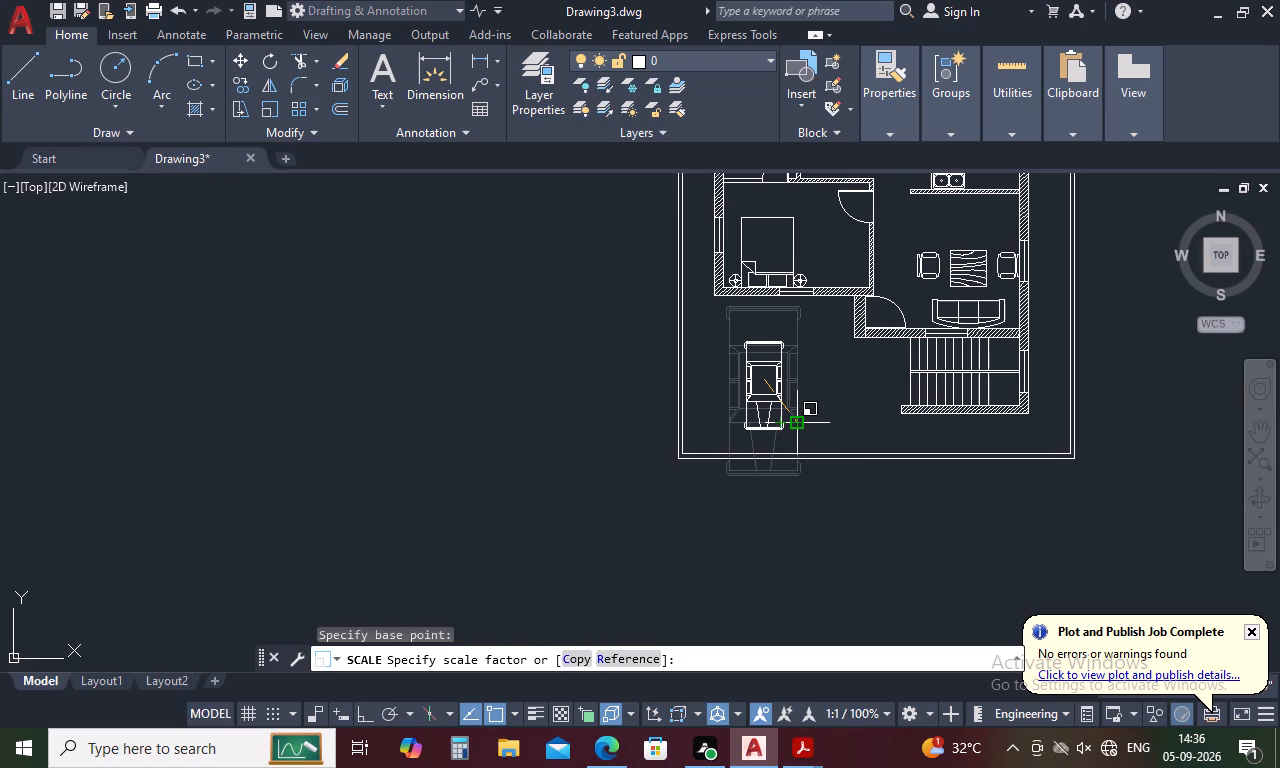
{"action": "left_click", "coordinate": [792, 435]}
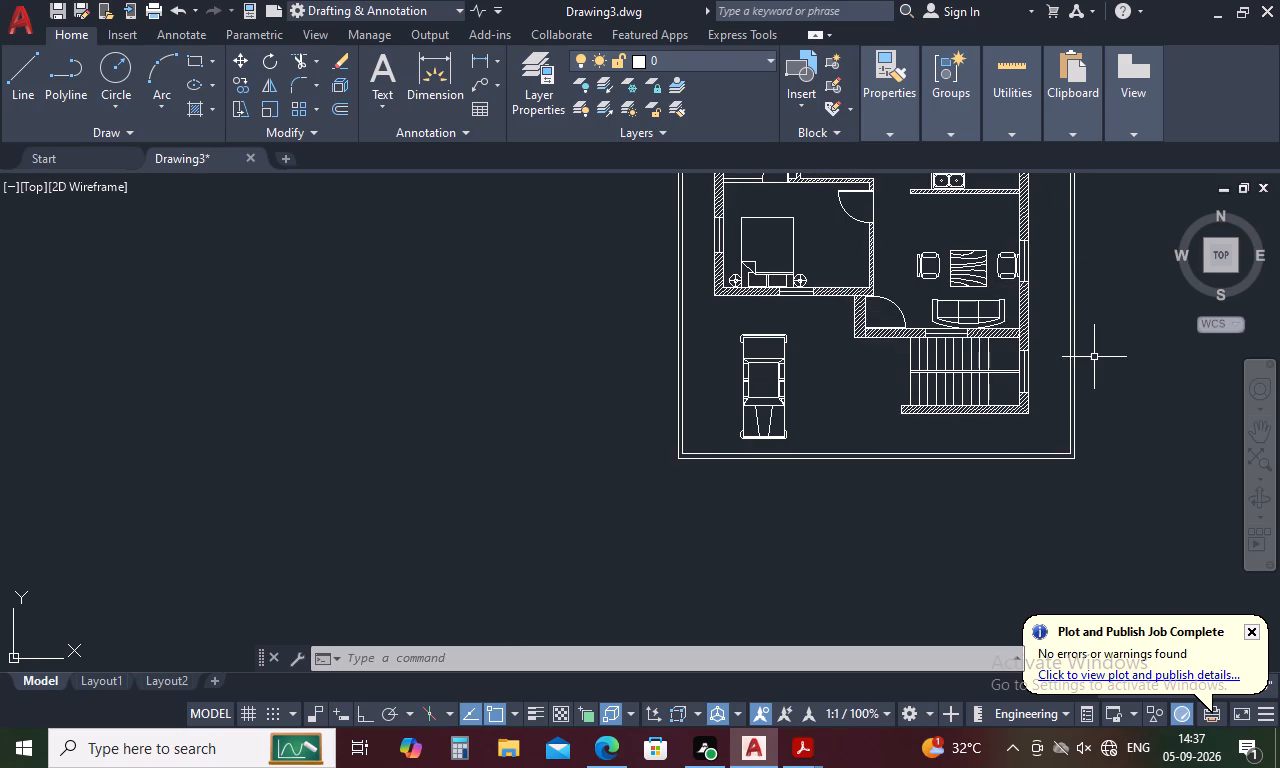
Trim away the hatch in the short wall segment beside the entrance door.
{"action": "key", "text": "t"}
{"action": "type", "text": "r"}
{"action": "key", "text": "space"}
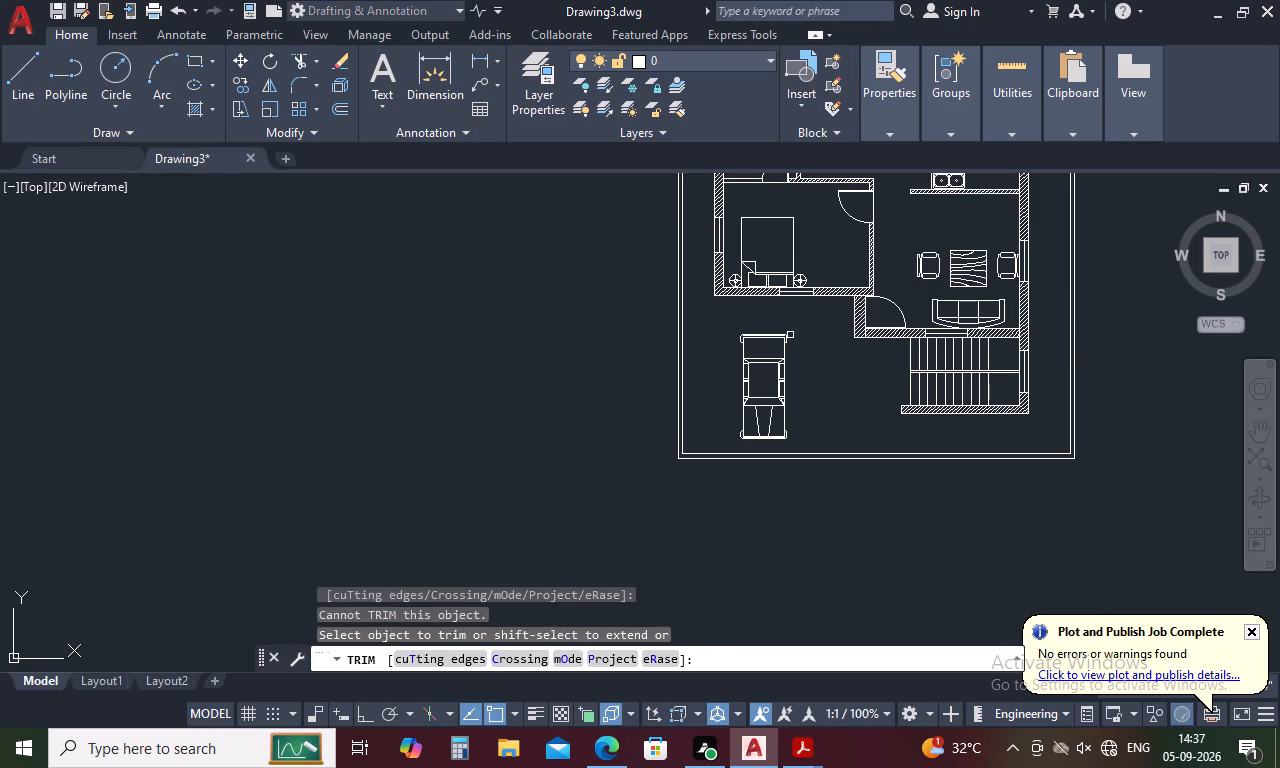
{"action": "scroll", "coordinate": [872, 303], "scroll_direction": "up", "scroll_amount": 4}
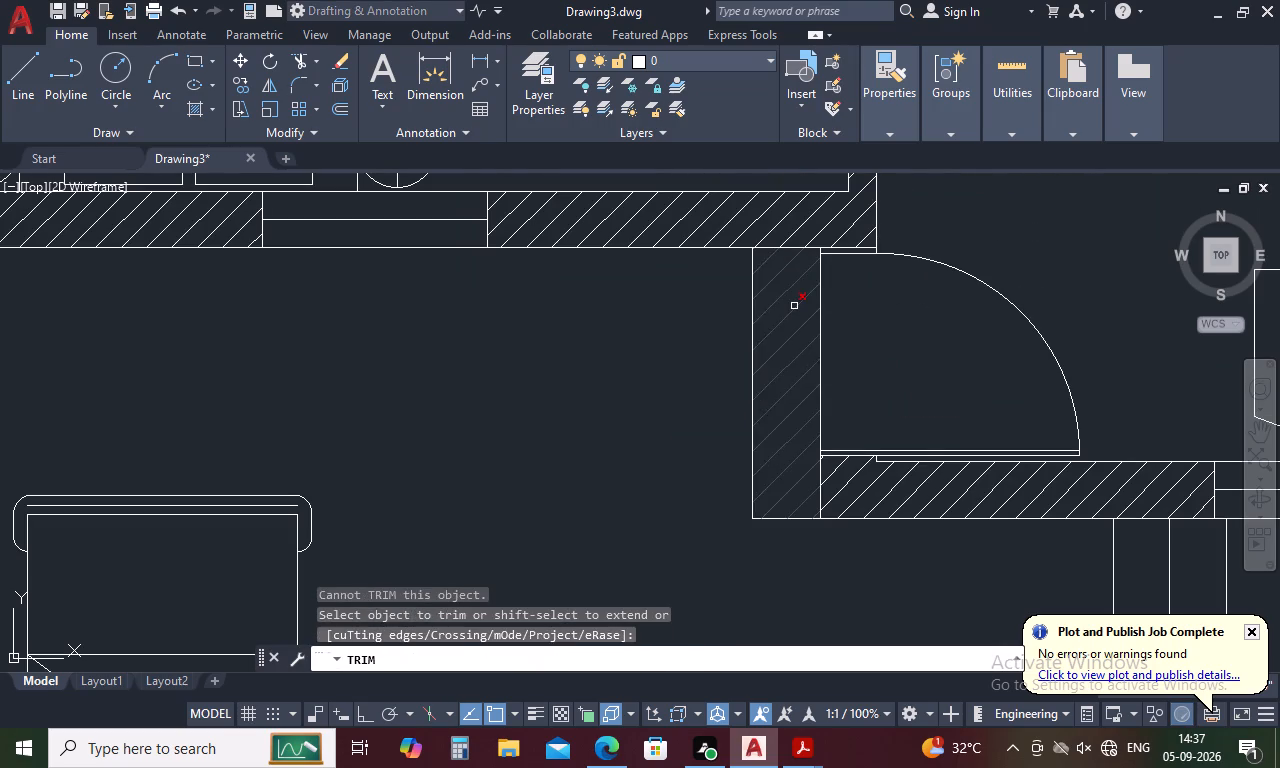
{"action": "left_click", "coordinate": [794, 306]}
{"action": "scroll", "coordinate": [794, 306], "scroll_direction": "down", "scroll_amount": 3}
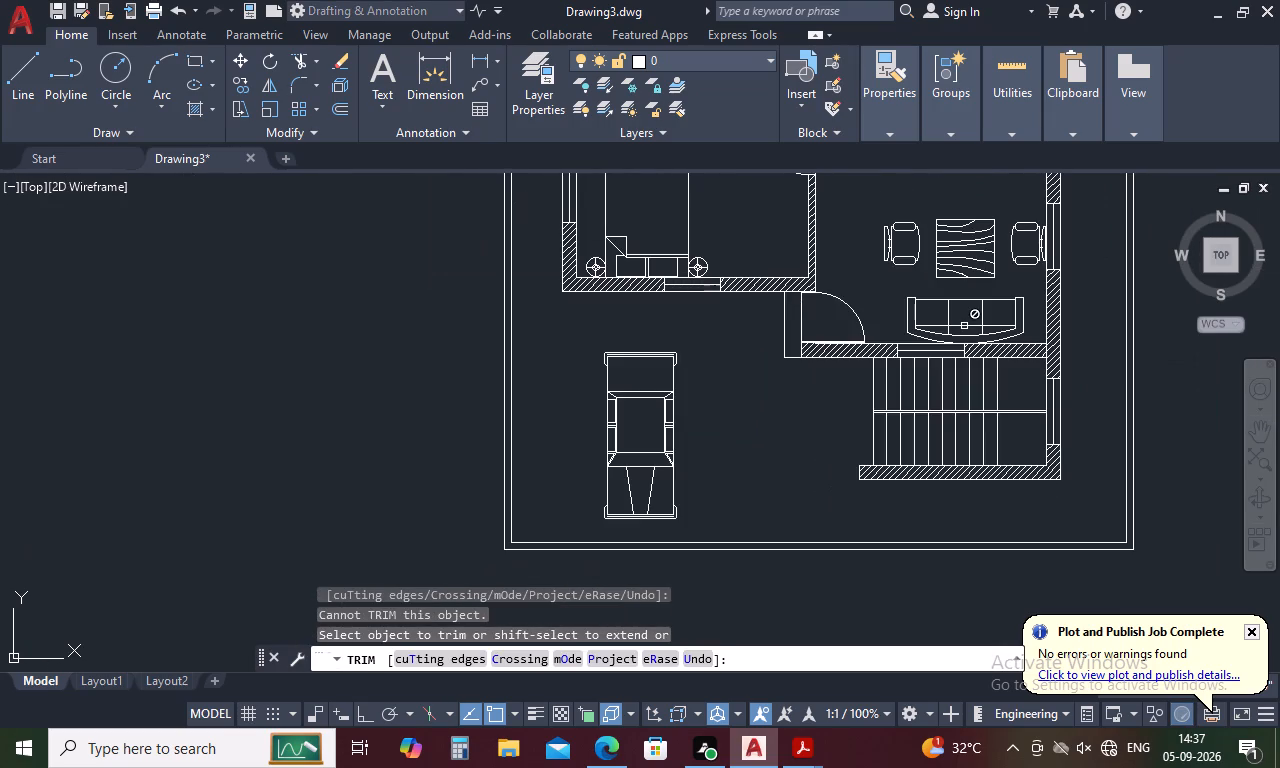
{"action": "key", "text": "Escape"}
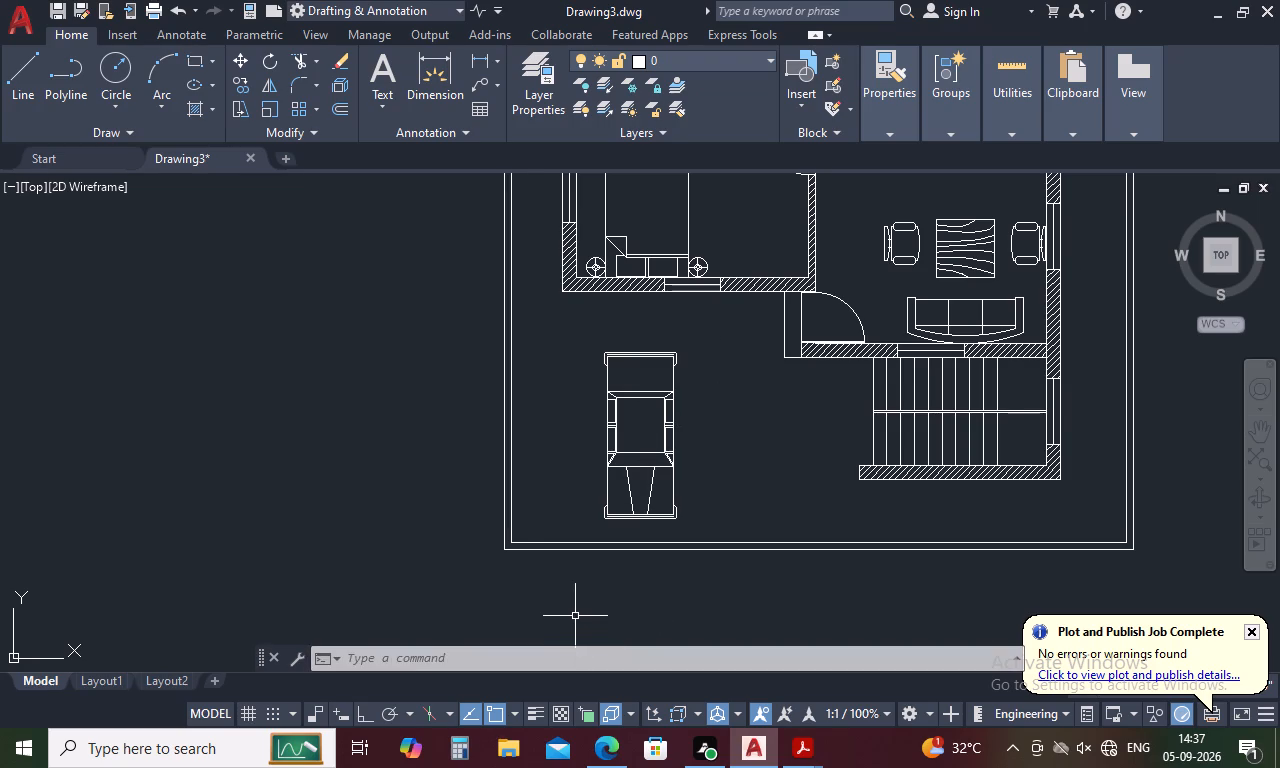
Draw a line across the front compound wall, tracked 20 inches along from its inner lower-left corner.
{"action": "scroll", "coordinate": [554, 608], "scroll_direction": "up", "scroll_amount": 2}
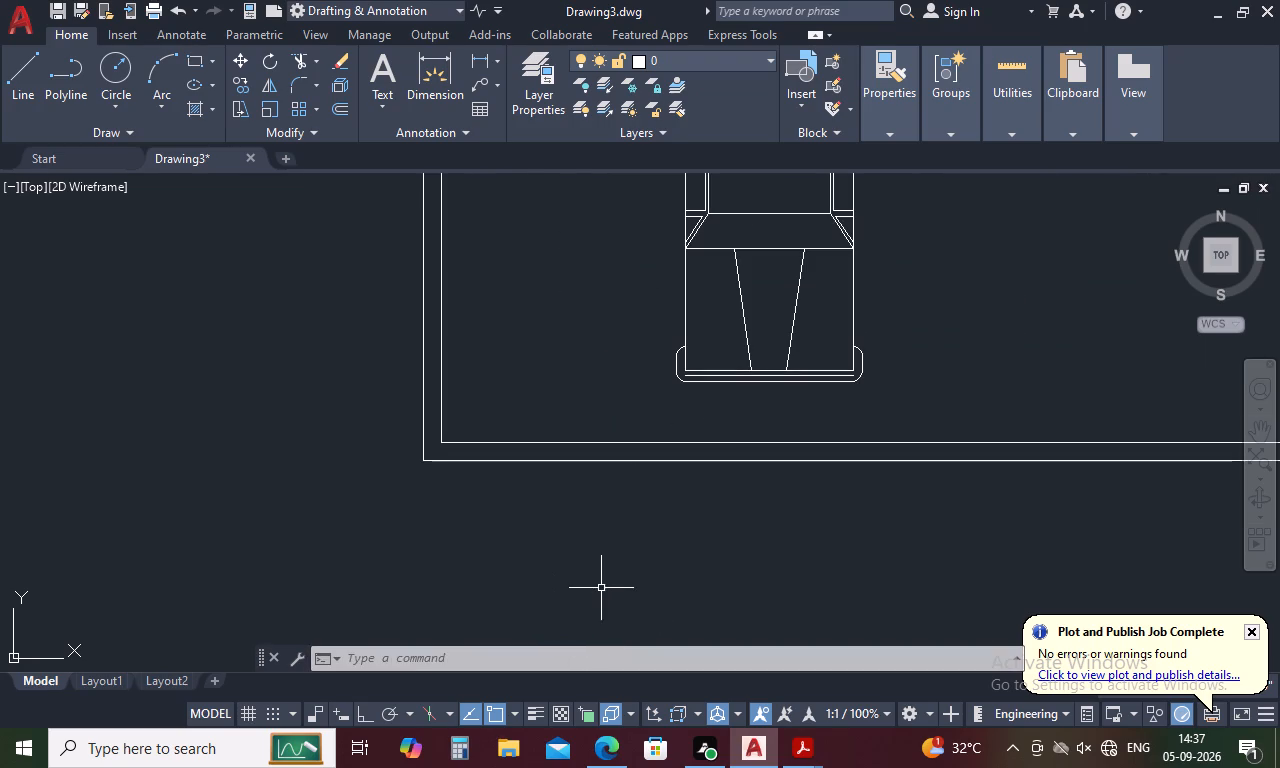
{"action": "key", "text": "l"}
{"action": "key", "text": "space"}
{"action": "type", "text": "tk"}
{"action": "key", "text": "space"}
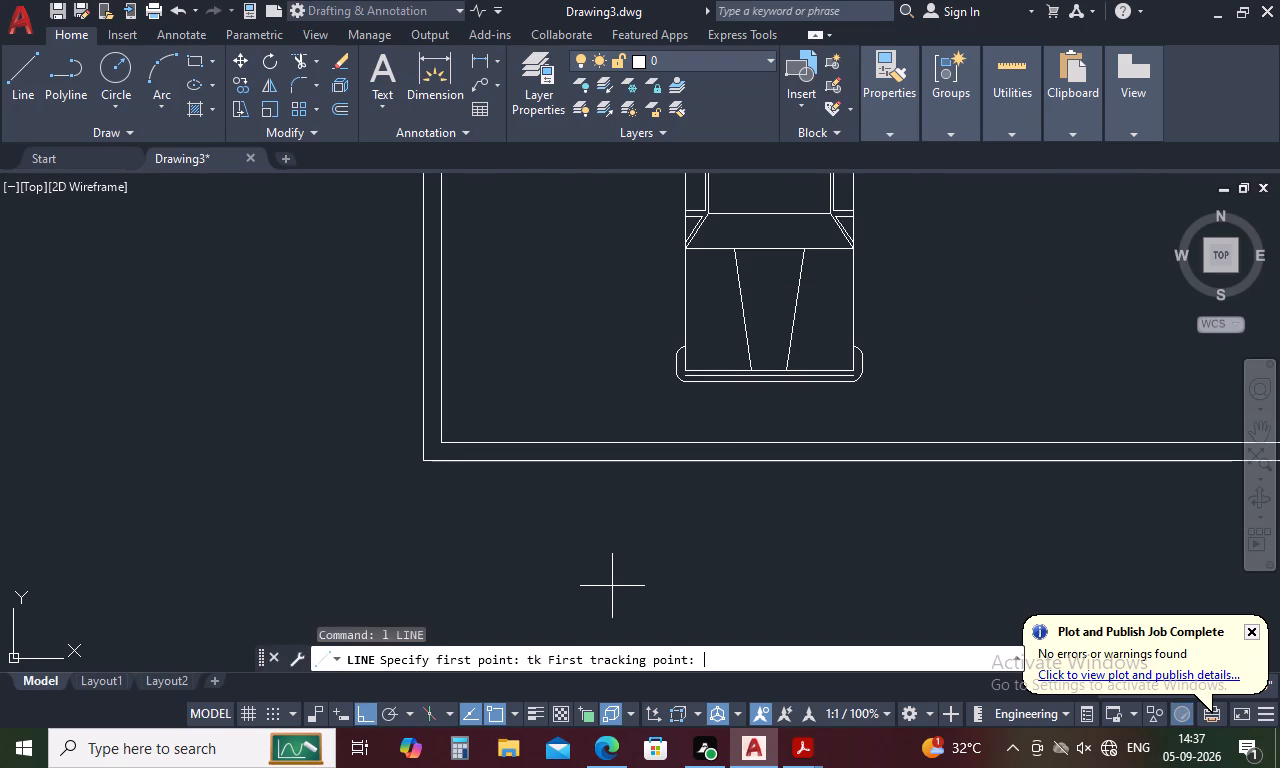
{"action": "left_click", "coordinate": [441, 438]}
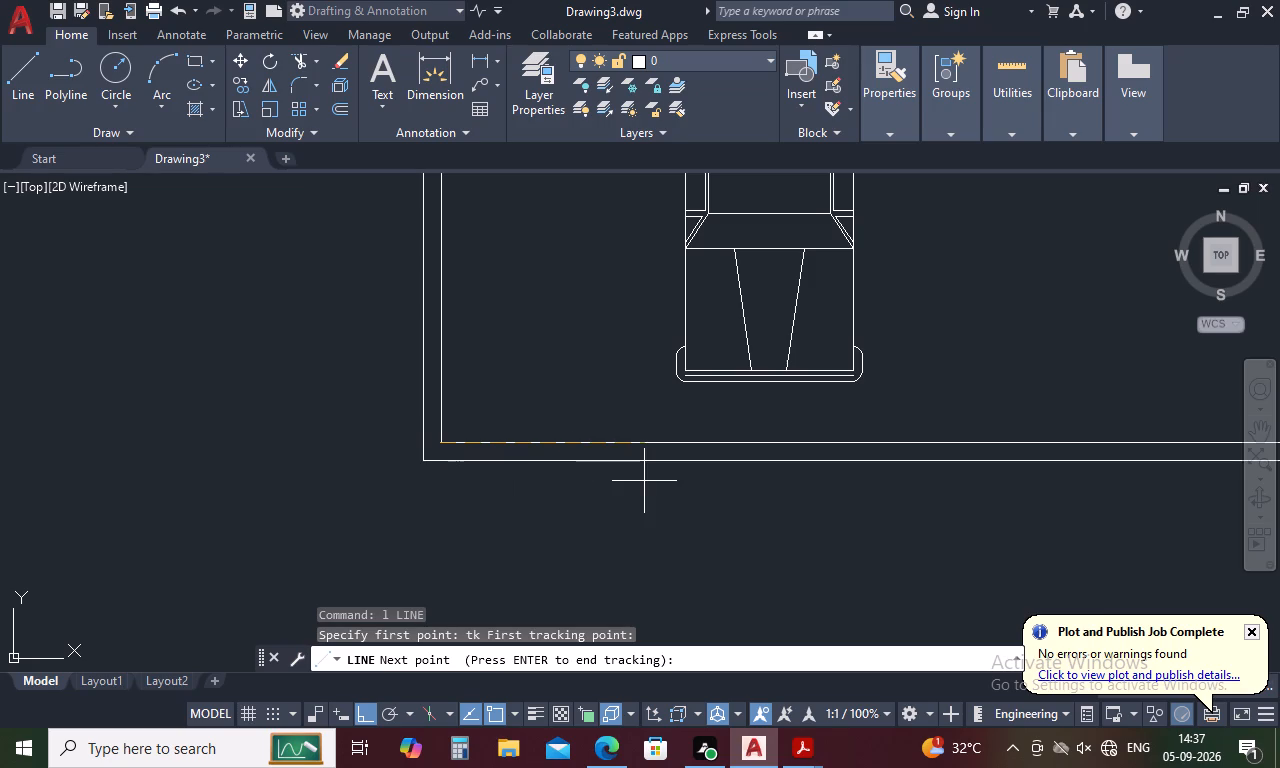
{"action": "type", "text": "20"}
{"action": "key", "text": "space"}
{"action": "key", "text": "space"}
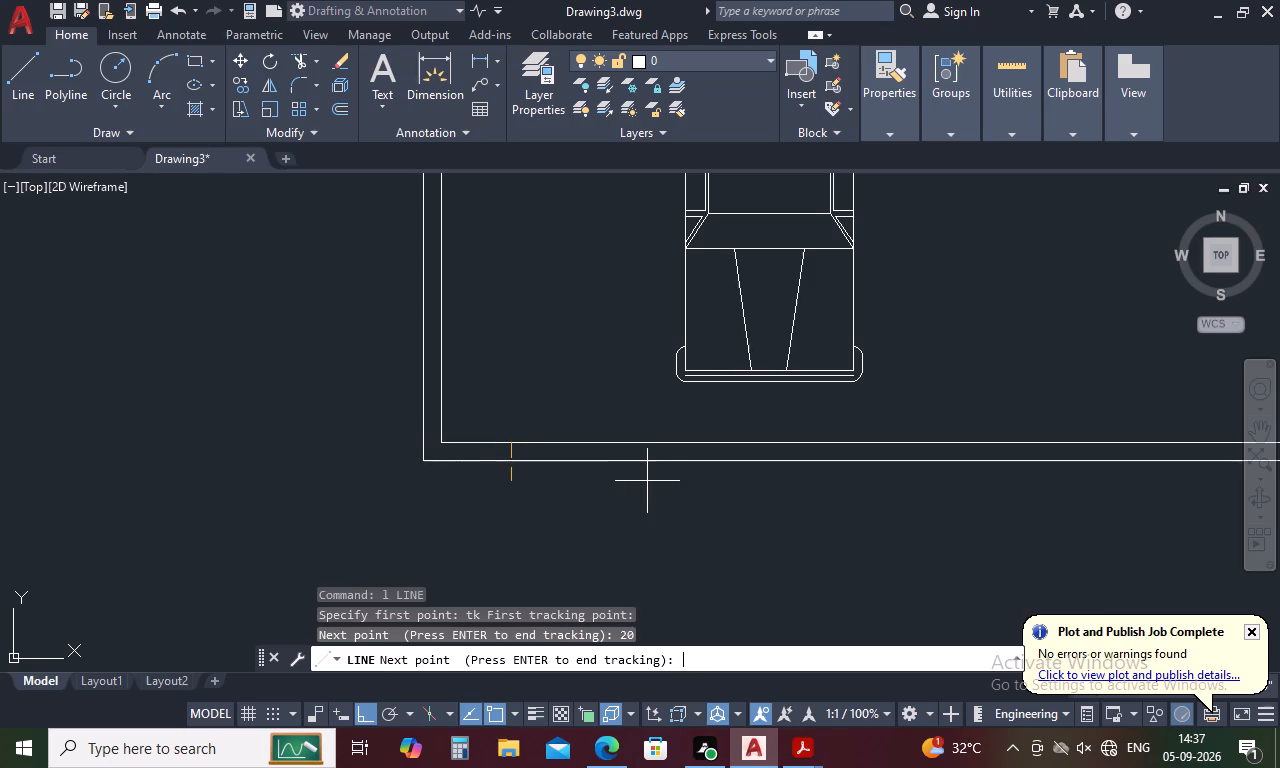
{"action": "left_click", "coordinate": [508, 464]}
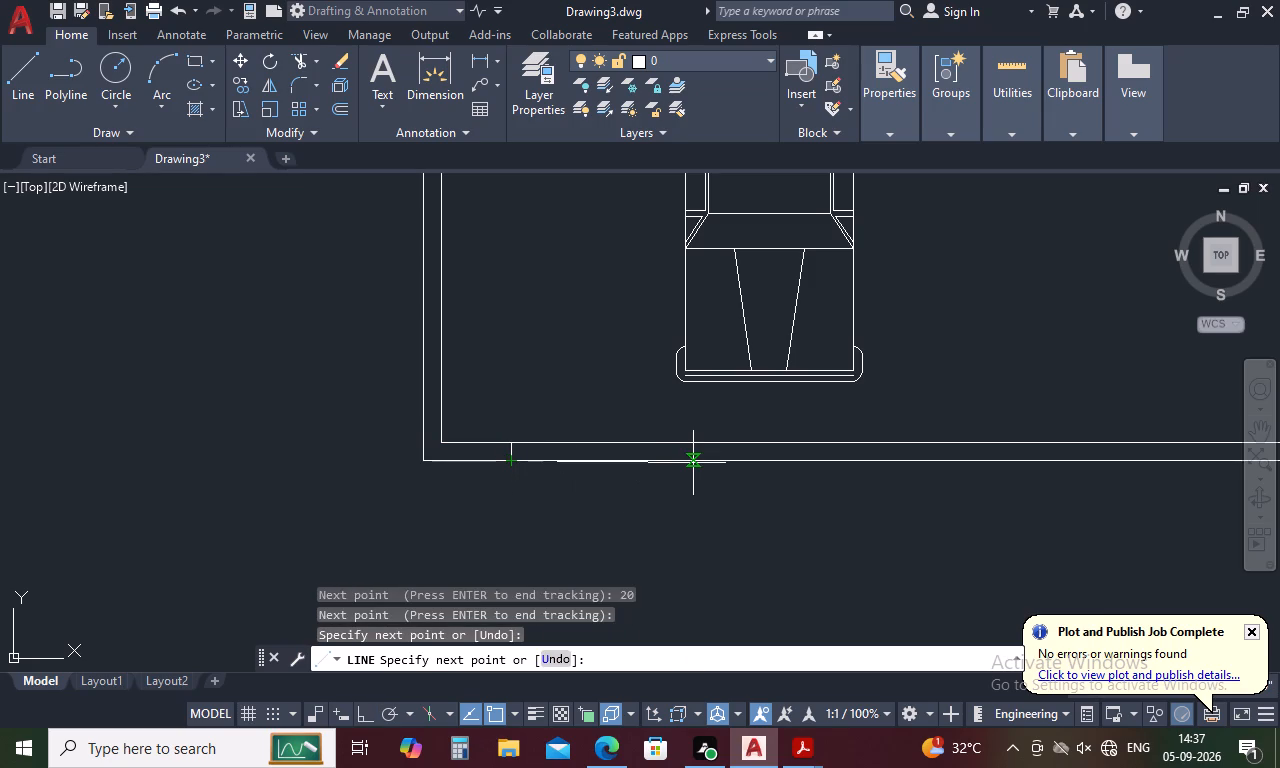
{"action": "key", "text": "Escape"}
Offset the short line across the compound wall by 8' to the right to mark the gate opening's other edge.
{"action": "key", "text": "o"}
{"action": "key", "text": "space"}
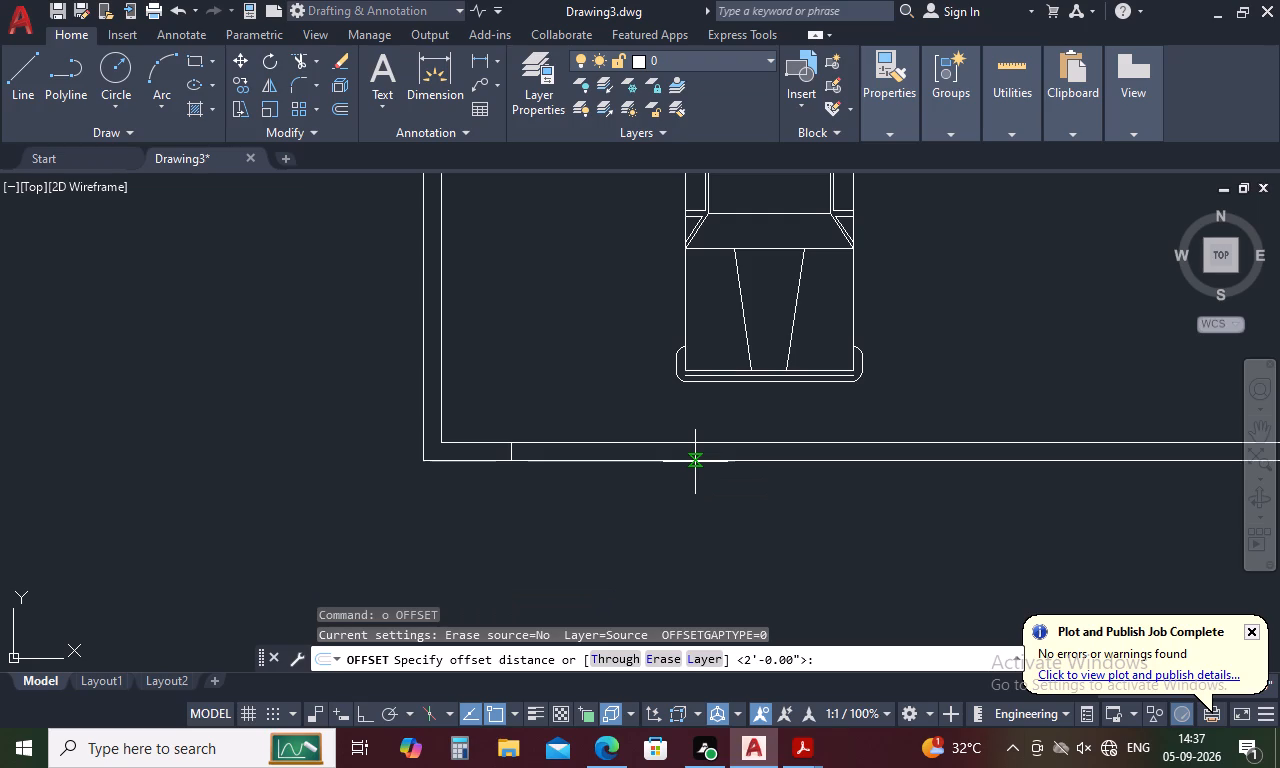
{"action": "key", "text": "8"}
{"action": "key", "text": "apostrophe"}
{"action": "key", "text": "Return"}
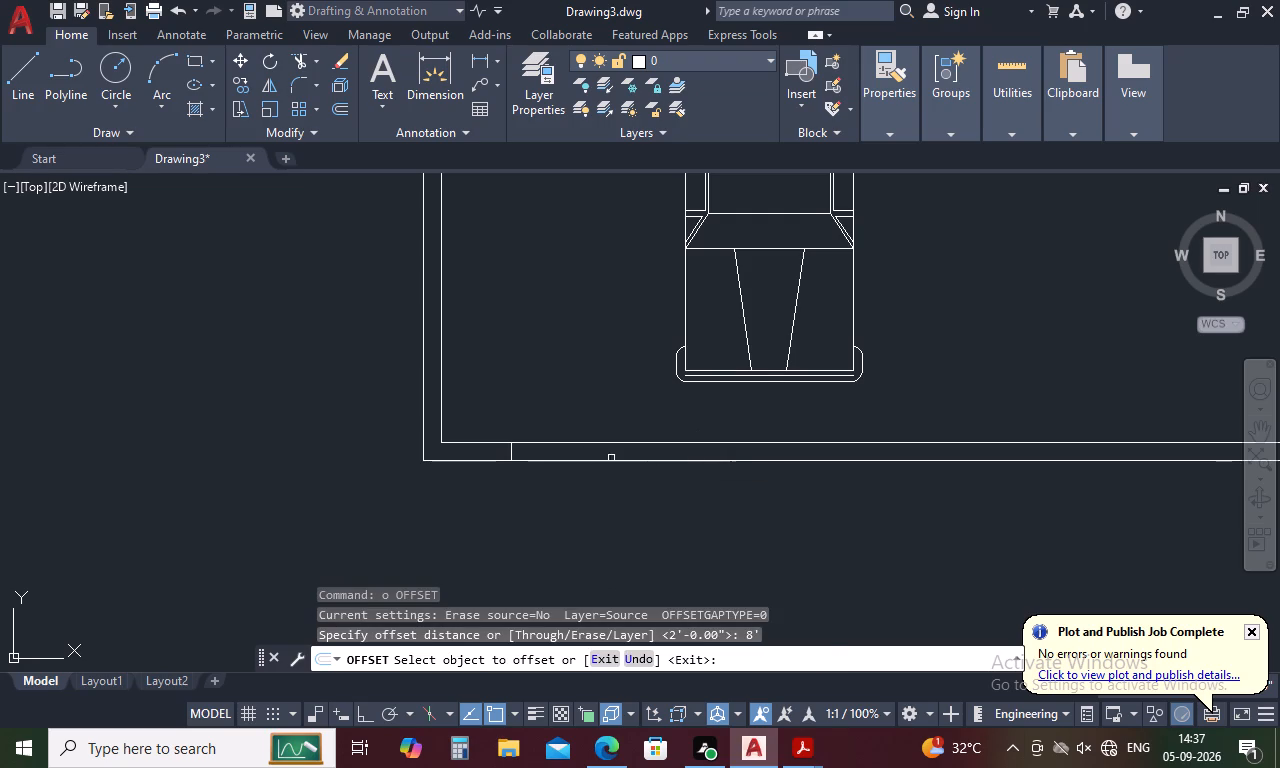
{"action": "left_click", "coordinate": [509, 451]}
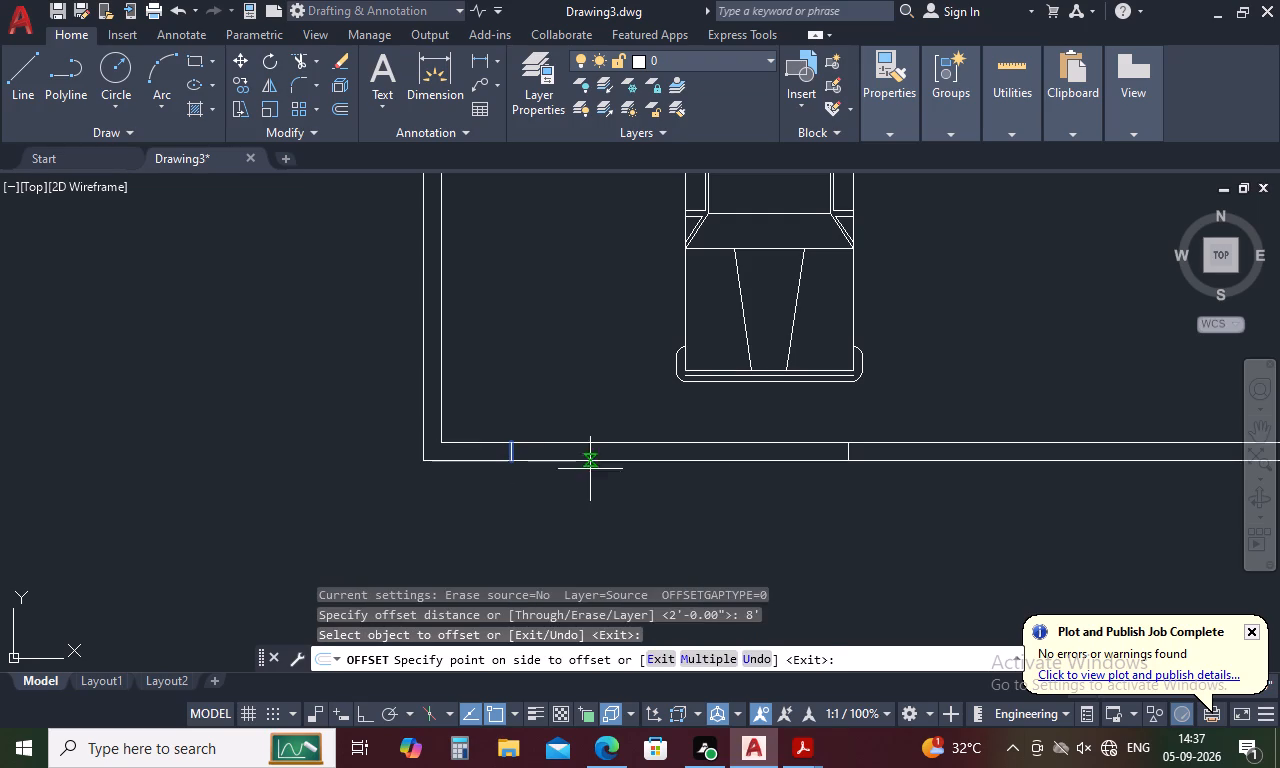
{"action": "left_click", "coordinate": [794, 489]}
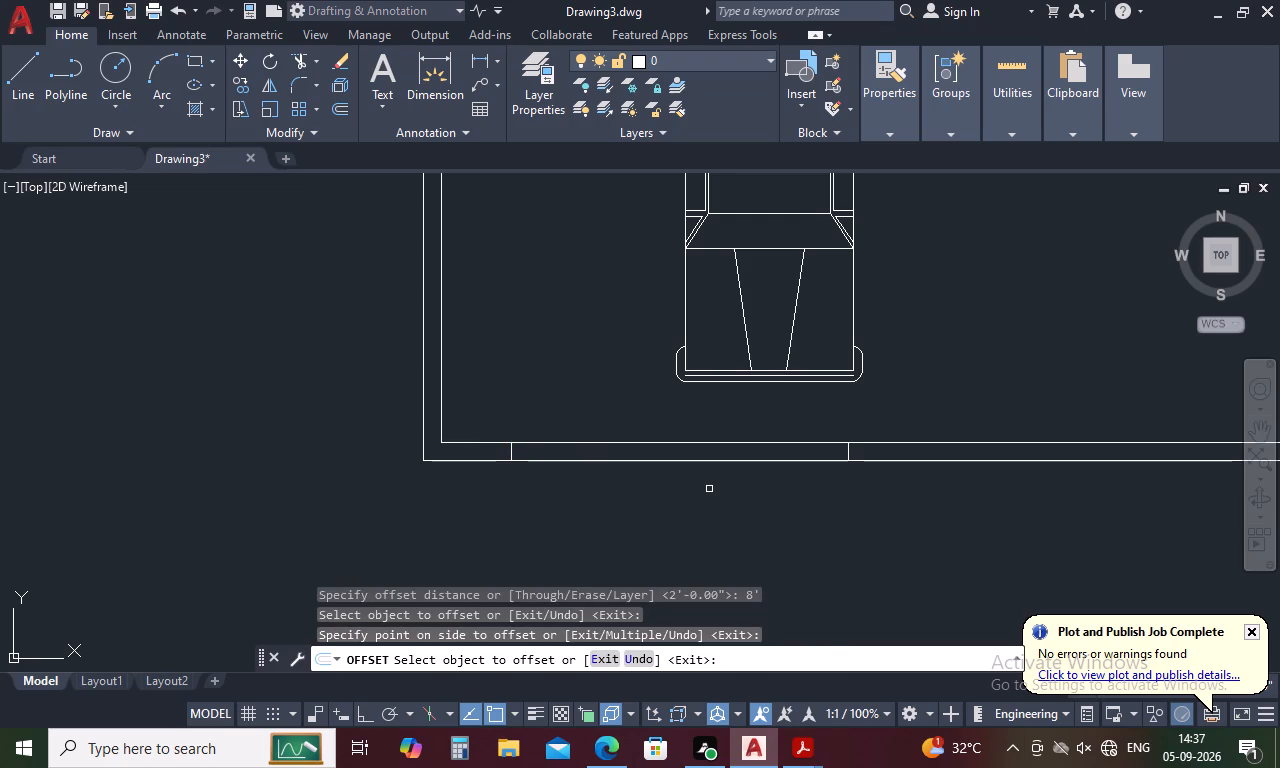
{"action": "scroll", "coordinate": [709, 489], "scroll_direction": "down", "scroll_amount": 2}
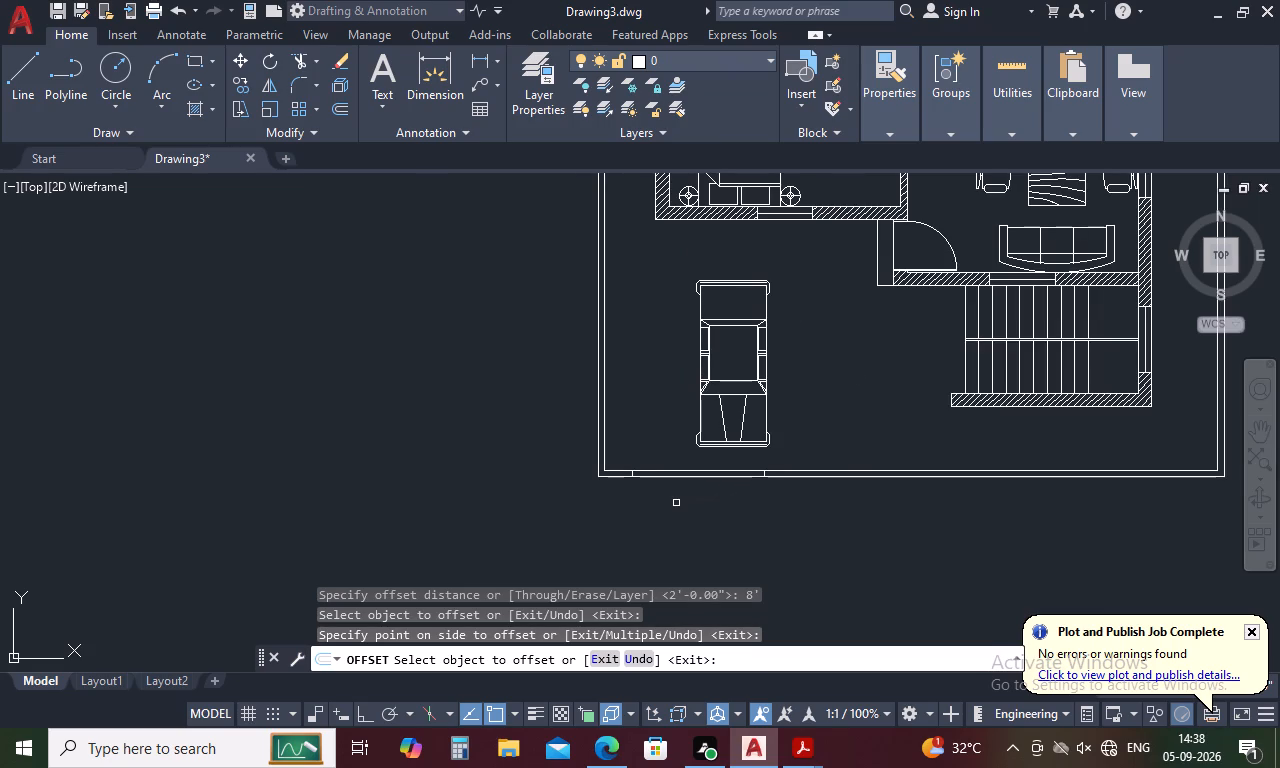
Draw two crossing diagonal lines between opposite corners of the gate opening in the front compound wall.
{"action": "key", "text": "Escape"}
{"action": "scroll", "coordinate": [647, 471], "scroll_direction": "up", "scroll_amount": 2}
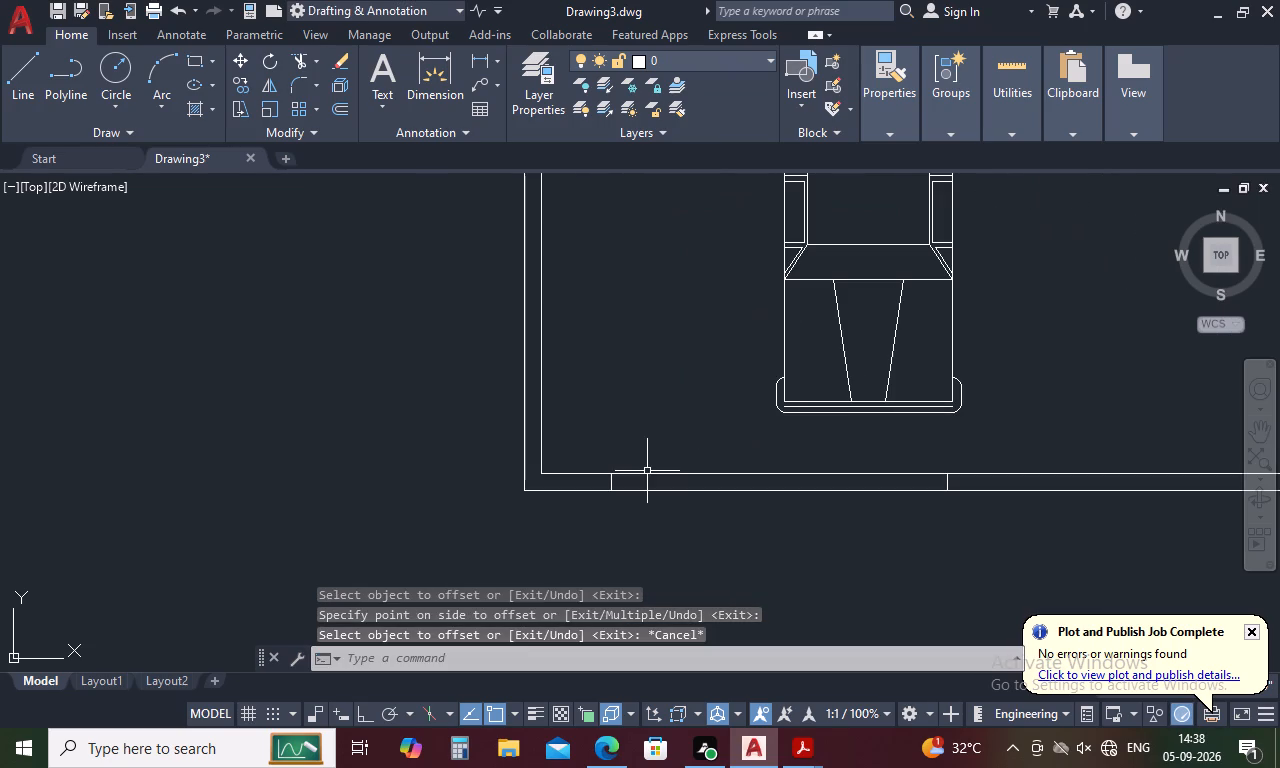
{"action": "type", "text": "l"}
{"action": "key", "text": "space"}
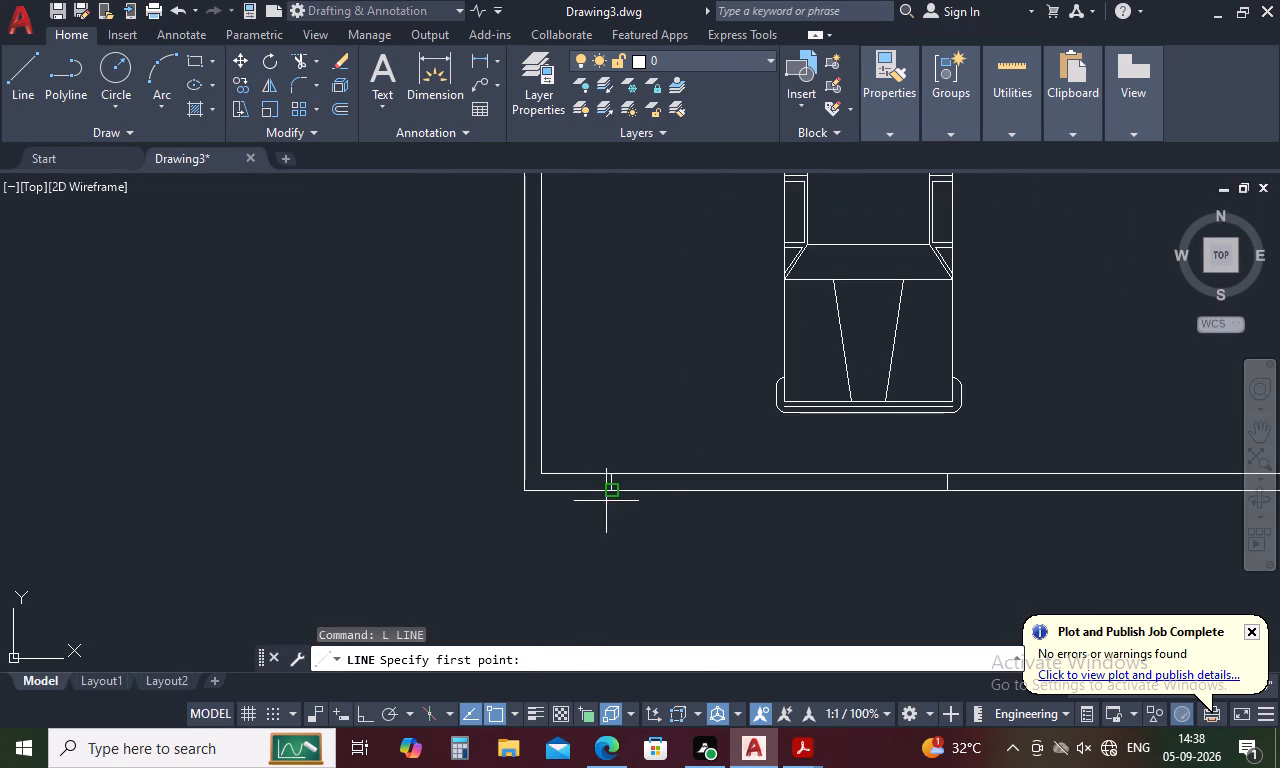
{"action": "left_click", "coordinate": [611, 496]}
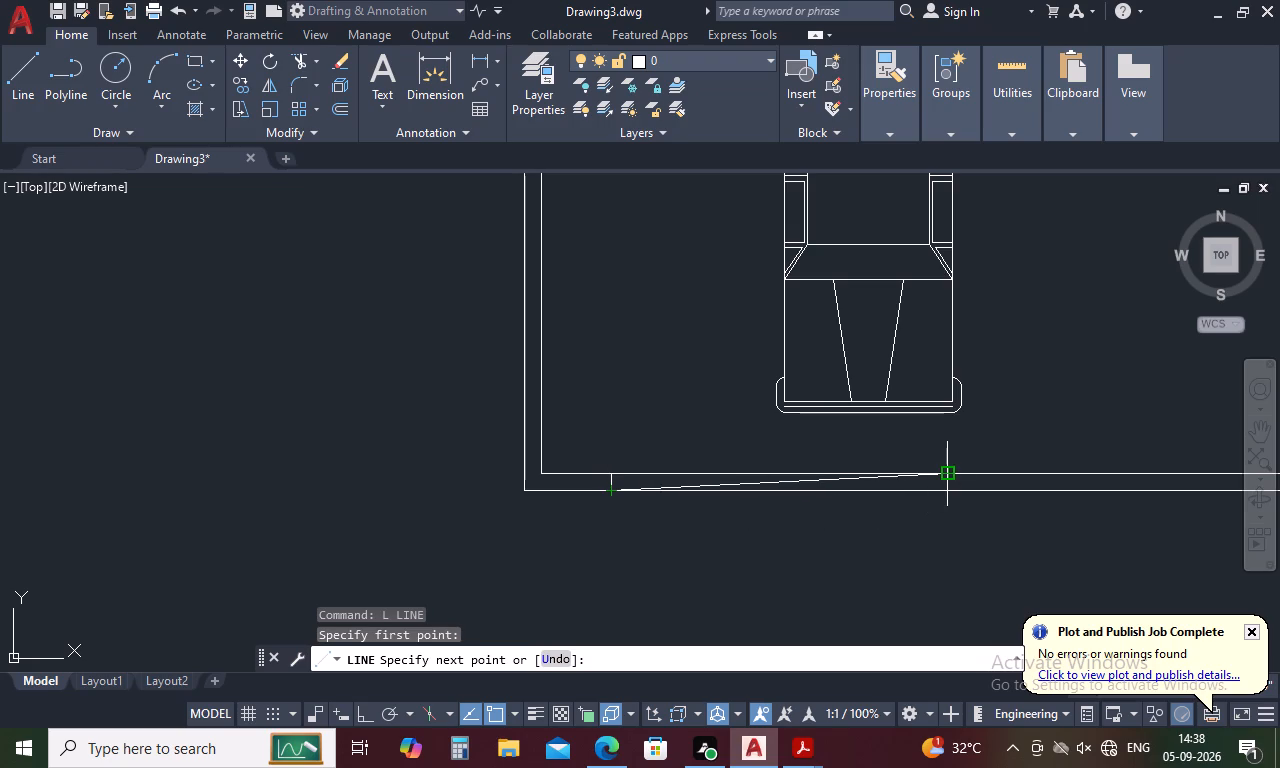
{"action": "scroll", "coordinate": [944, 472], "scroll_direction": "up", "scroll_amount": 3}
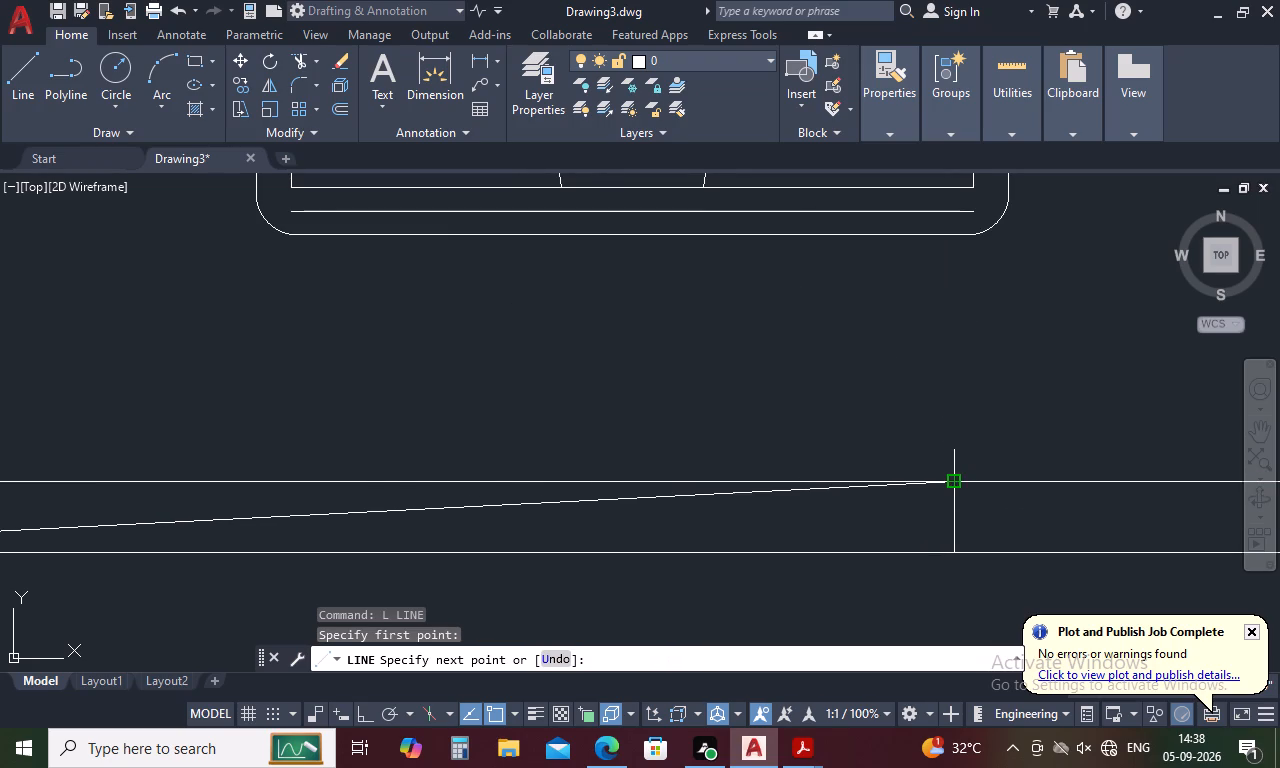
{"action": "left_click", "coordinate": [959, 487]}
{"action": "key", "text": "space"}
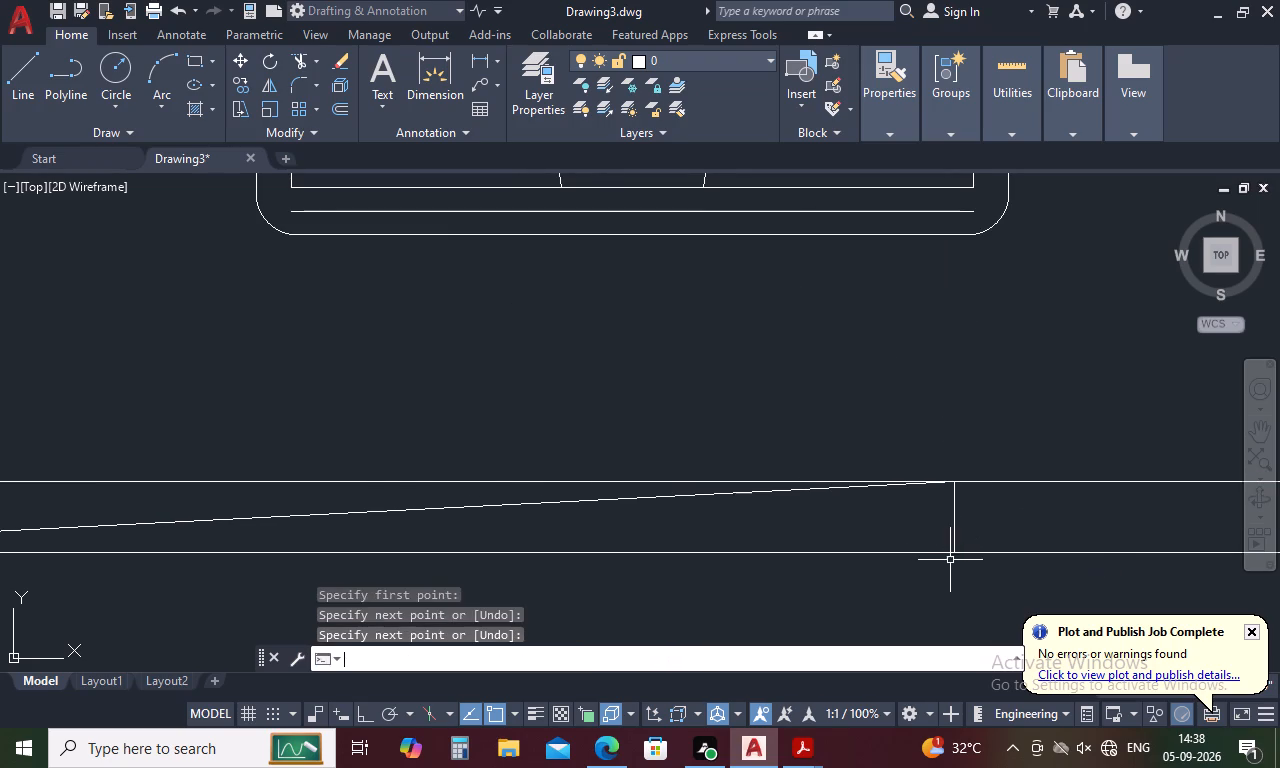
{"action": "key", "text": "space"}
{"action": "left_click", "coordinate": [953, 551]}
{"action": "scroll", "coordinate": [922, 540], "scroll_direction": "down", "scroll_amount": 4}
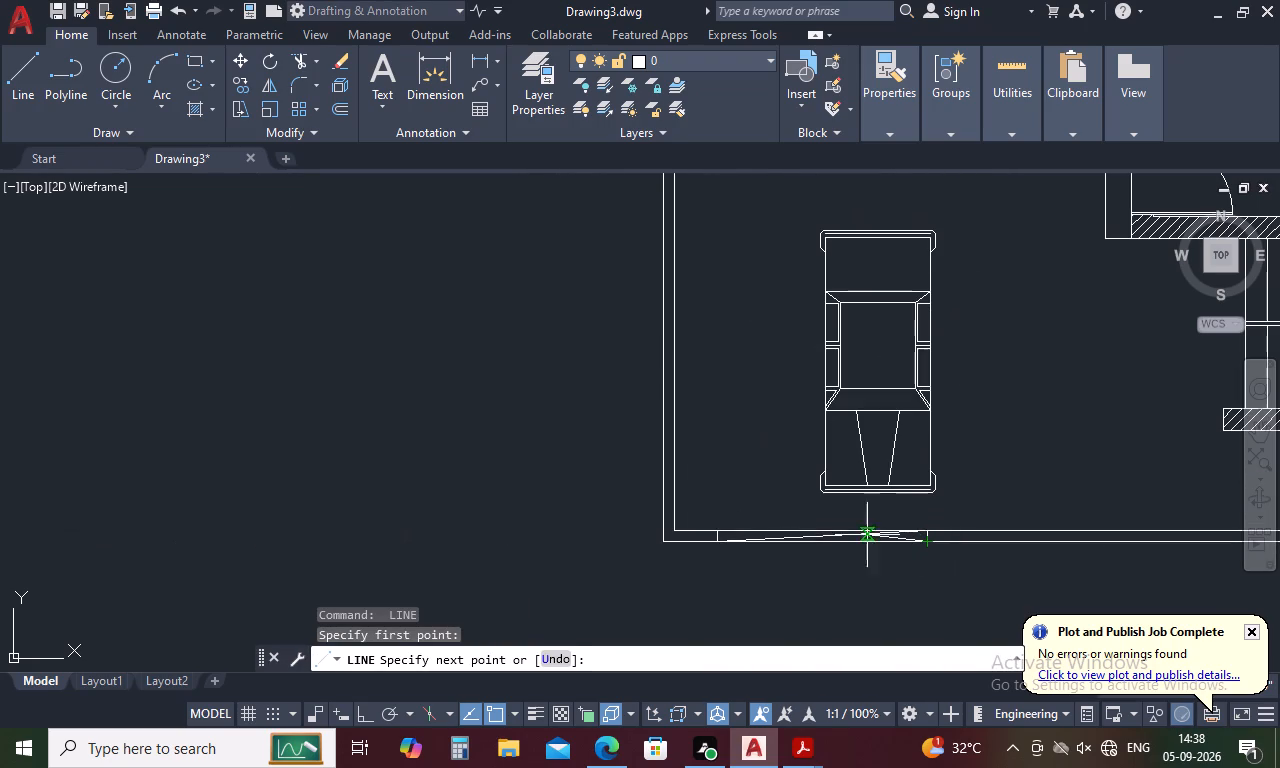
{"action": "scroll", "coordinate": [719, 536], "scroll_direction": "up", "scroll_amount": 4}
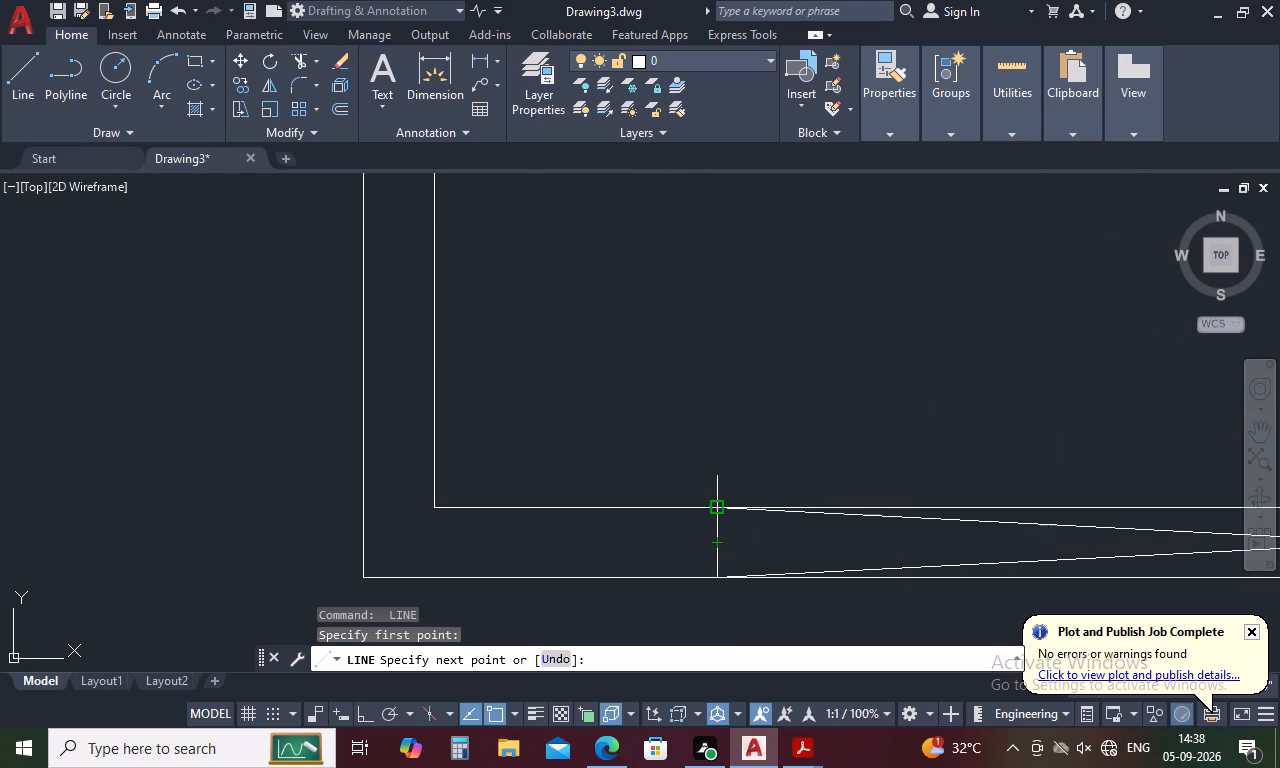
{"action": "left_click", "coordinate": [716, 511]}
{"action": "key", "text": "space"}
Move the parked car up and to the left, closer to the front bedroom wall and clear of the gate.
{"action": "scroll", "coordinate": [781, 512], "scroll_direction": "down", "scroll_amount": 5}
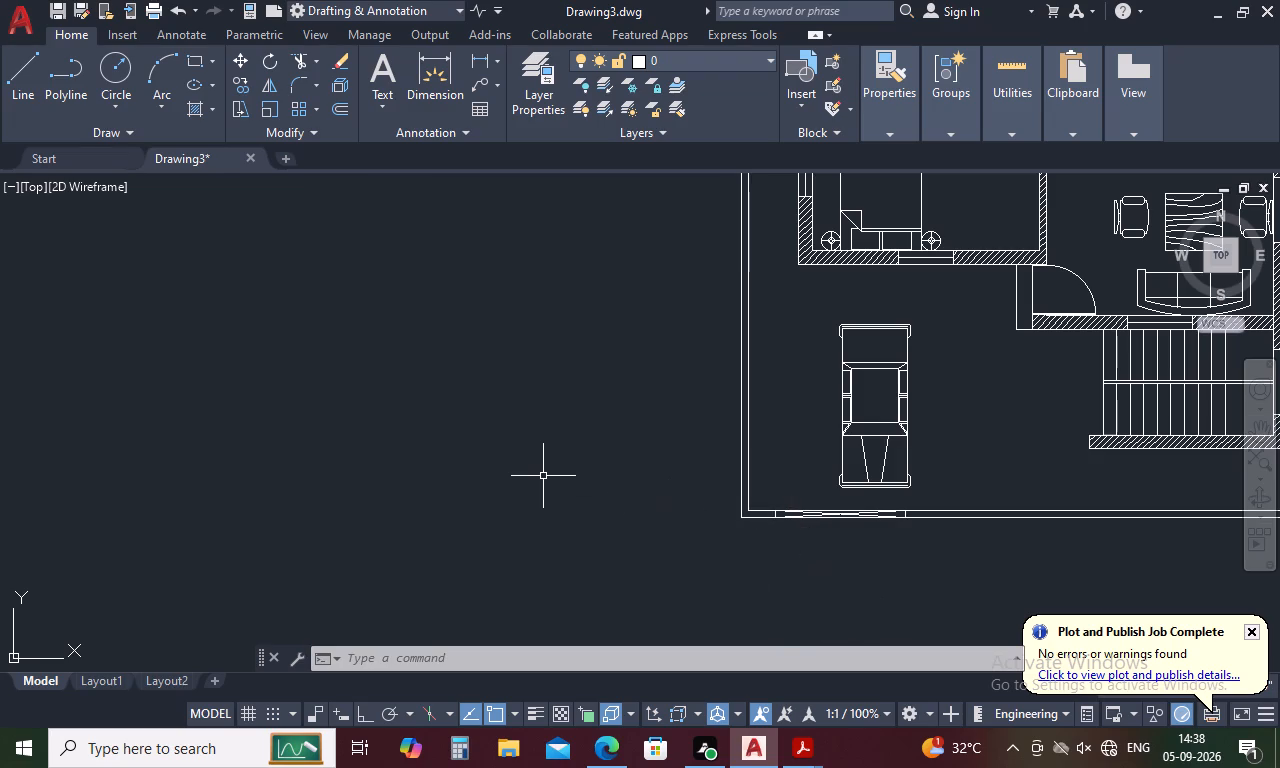
{"action": "left_click", "coordinate": [888, 362]}
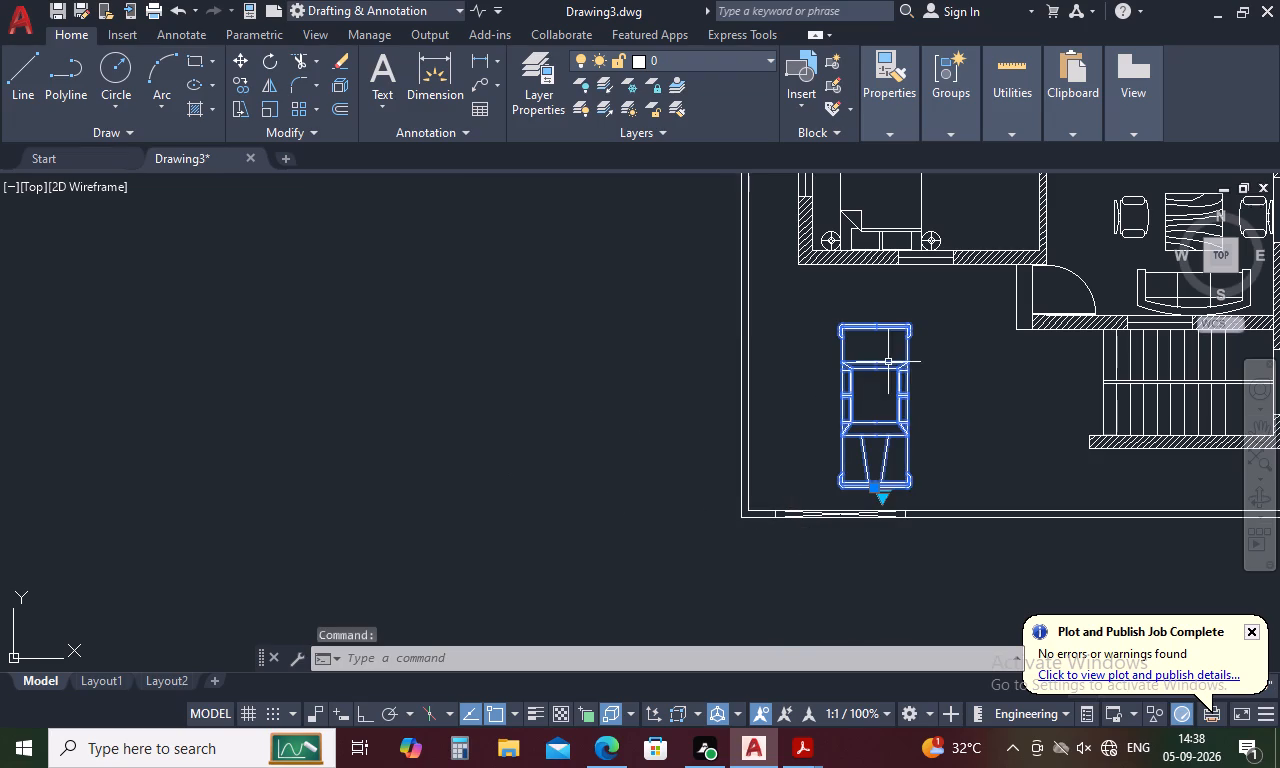
{"action": "right_click", "coordinate": [888, 362]}
{"action": "left_click", "coordinate": [975, 378]}
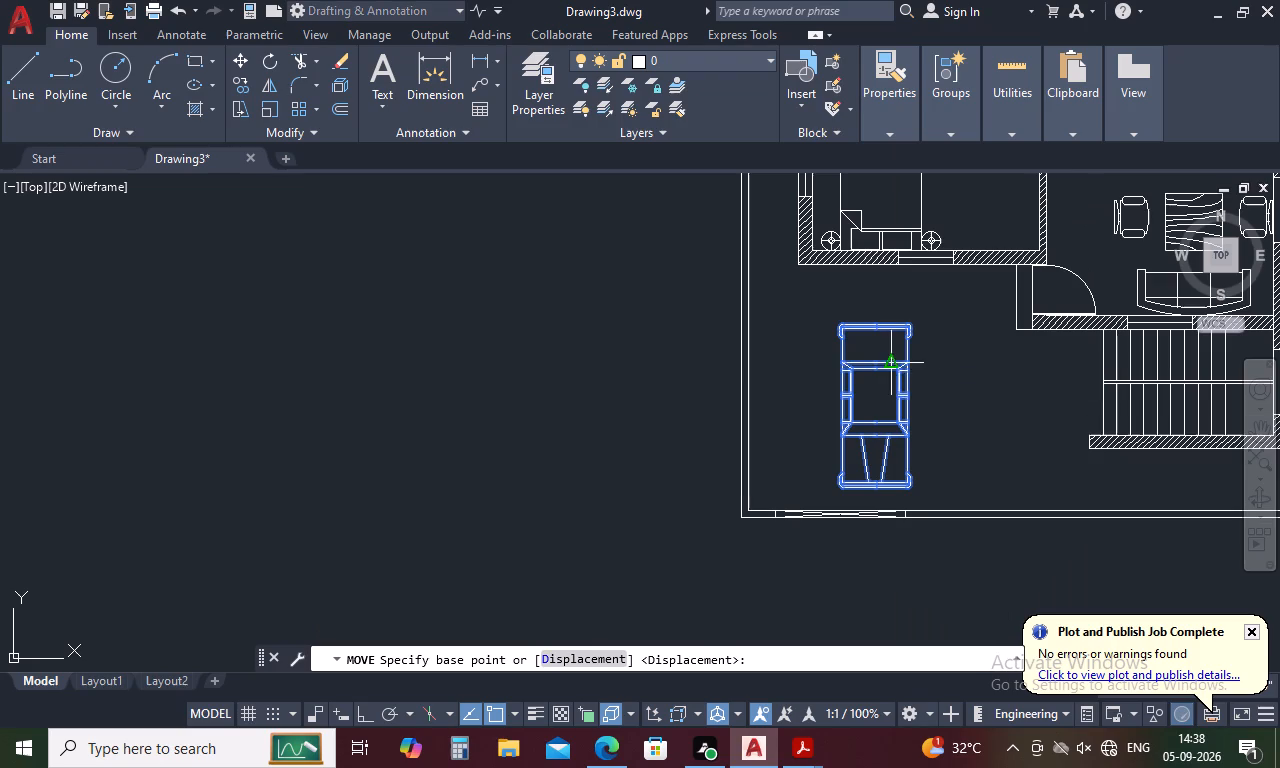
{"action": "left_click", "coordinate": [870, 362]}
{"action": "left_click", "coordinate": [835, 320]}
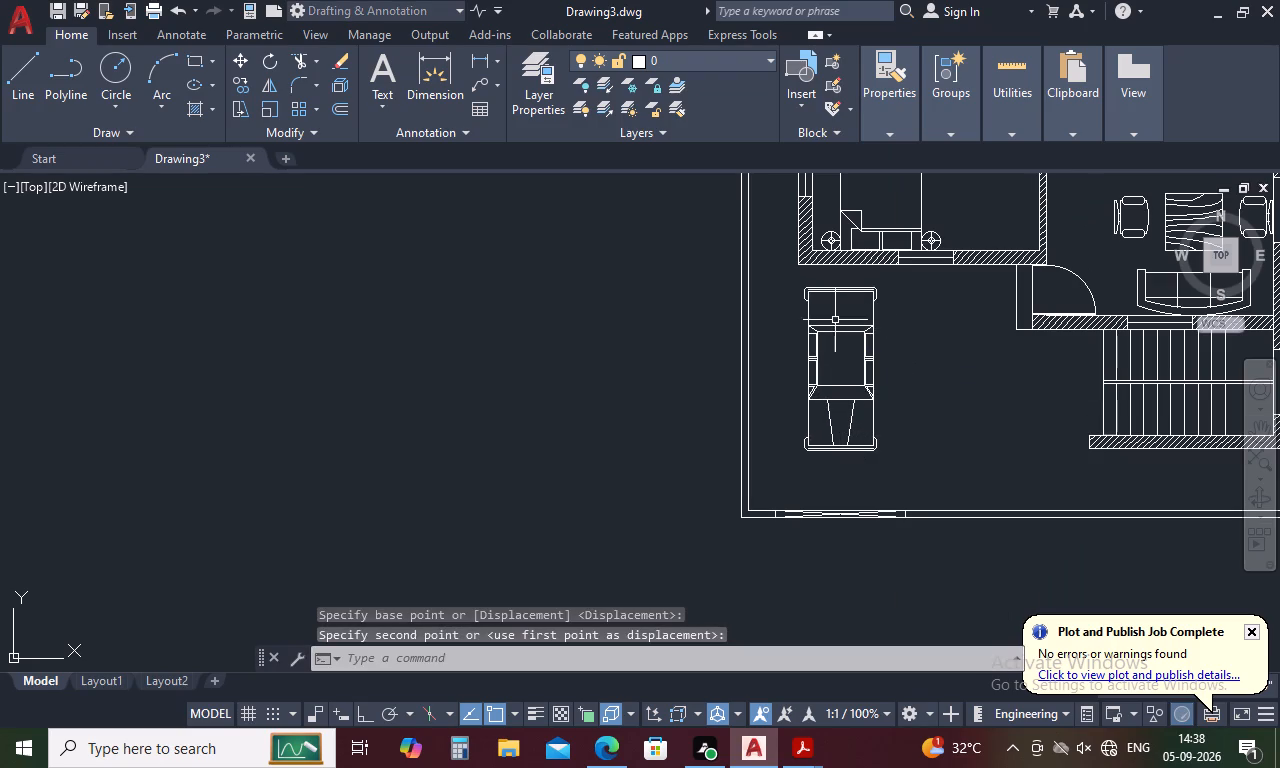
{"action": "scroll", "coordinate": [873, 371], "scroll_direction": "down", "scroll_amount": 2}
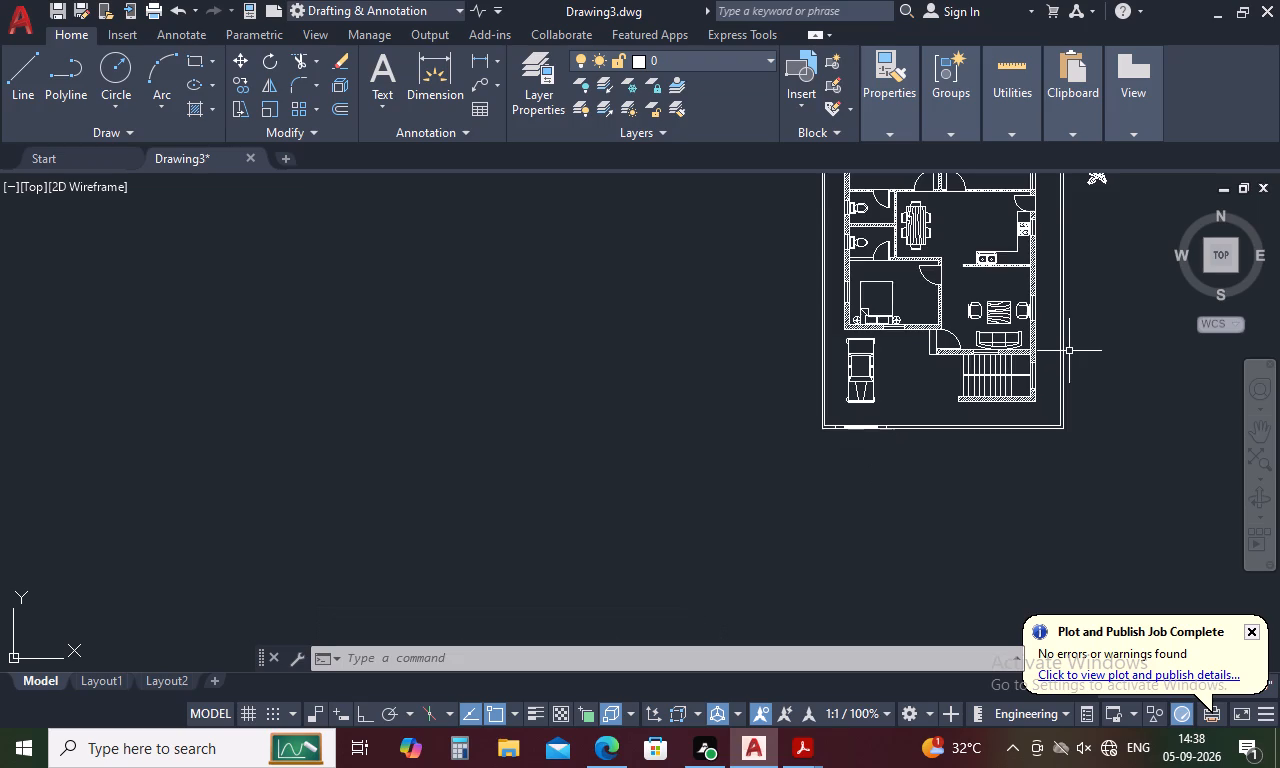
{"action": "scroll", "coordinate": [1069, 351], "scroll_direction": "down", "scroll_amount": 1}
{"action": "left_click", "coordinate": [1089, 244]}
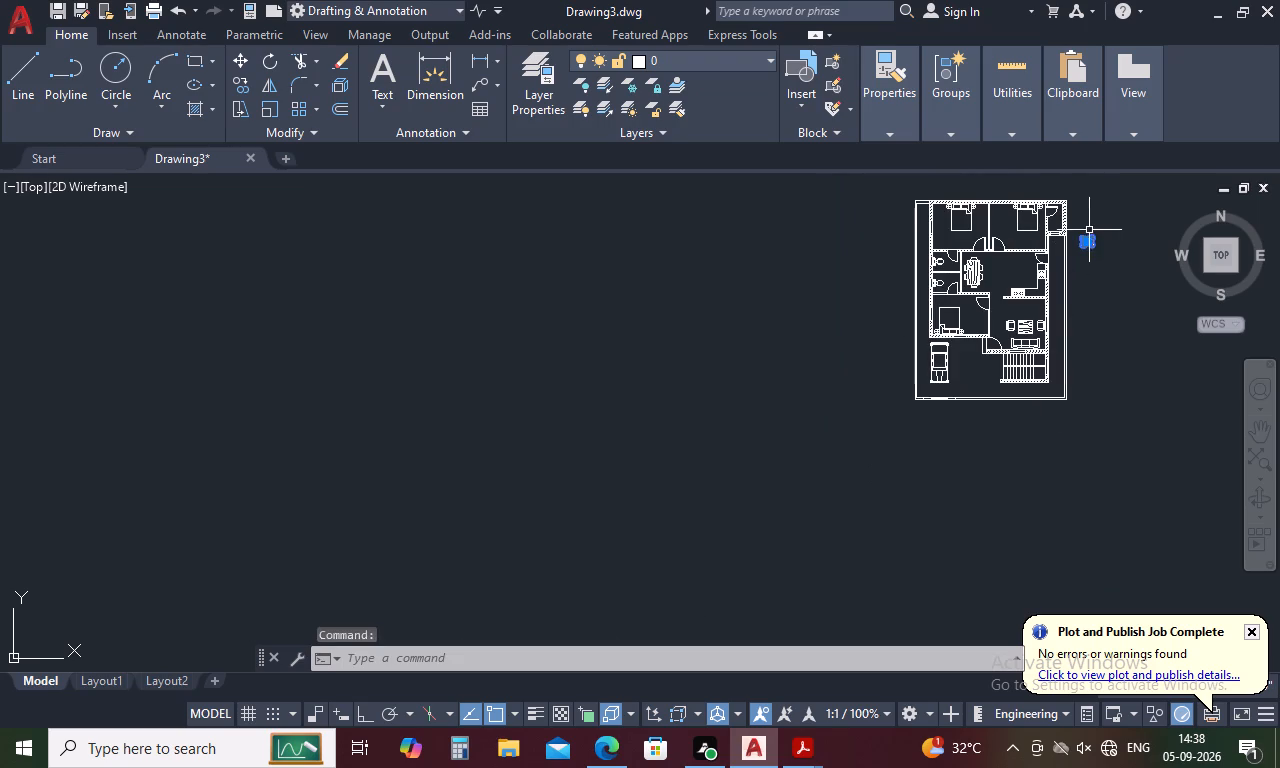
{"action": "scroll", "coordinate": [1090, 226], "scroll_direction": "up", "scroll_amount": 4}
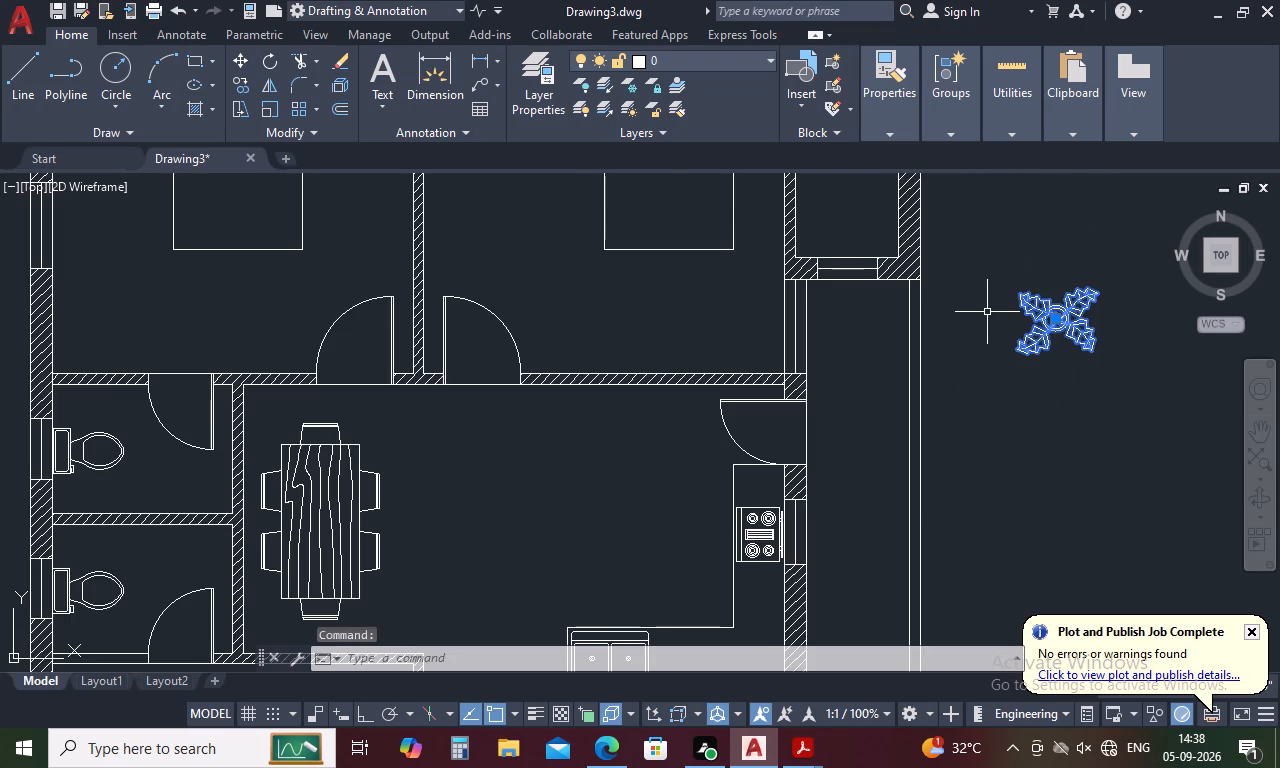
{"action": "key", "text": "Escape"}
Create a new layer named h in the layer manager.
{"action": "key", "text": "l"}
{"action": "type", "text": "a"}
{"action": "key", "text": "space"}
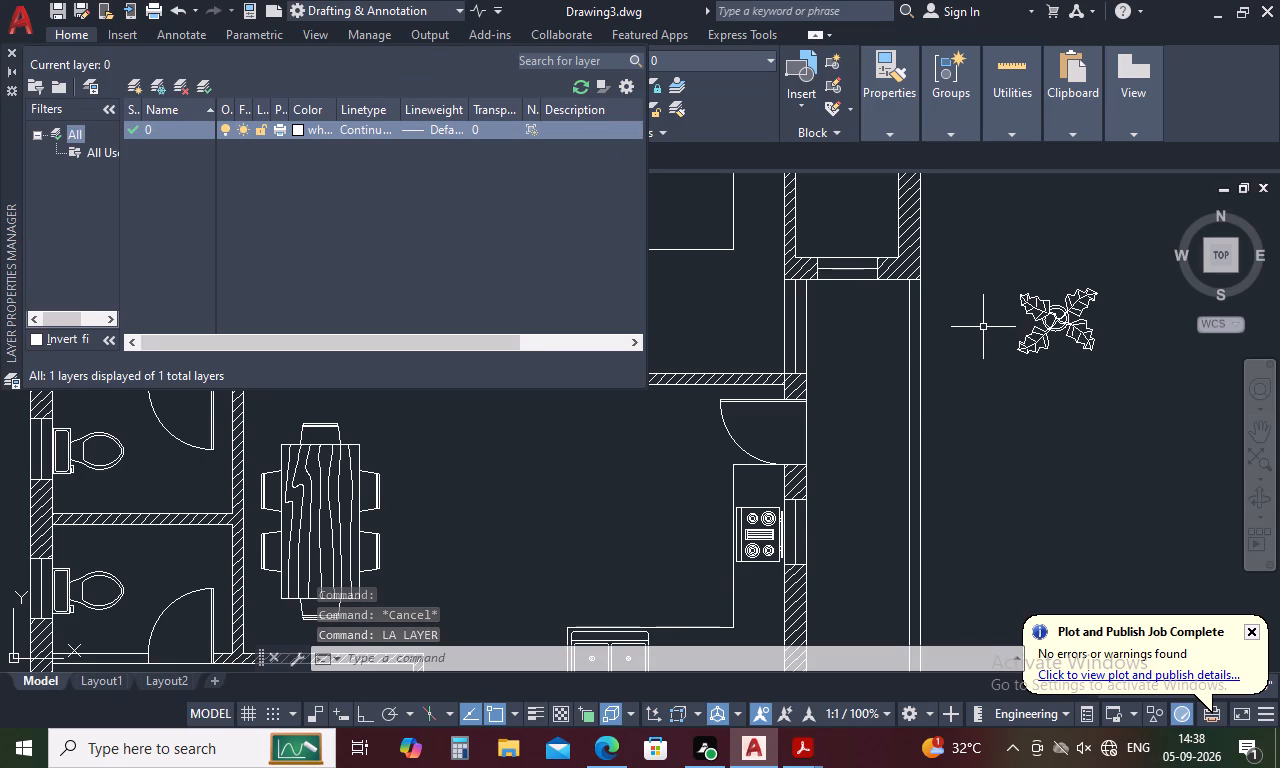
{"action": "key", "text": "Return"}
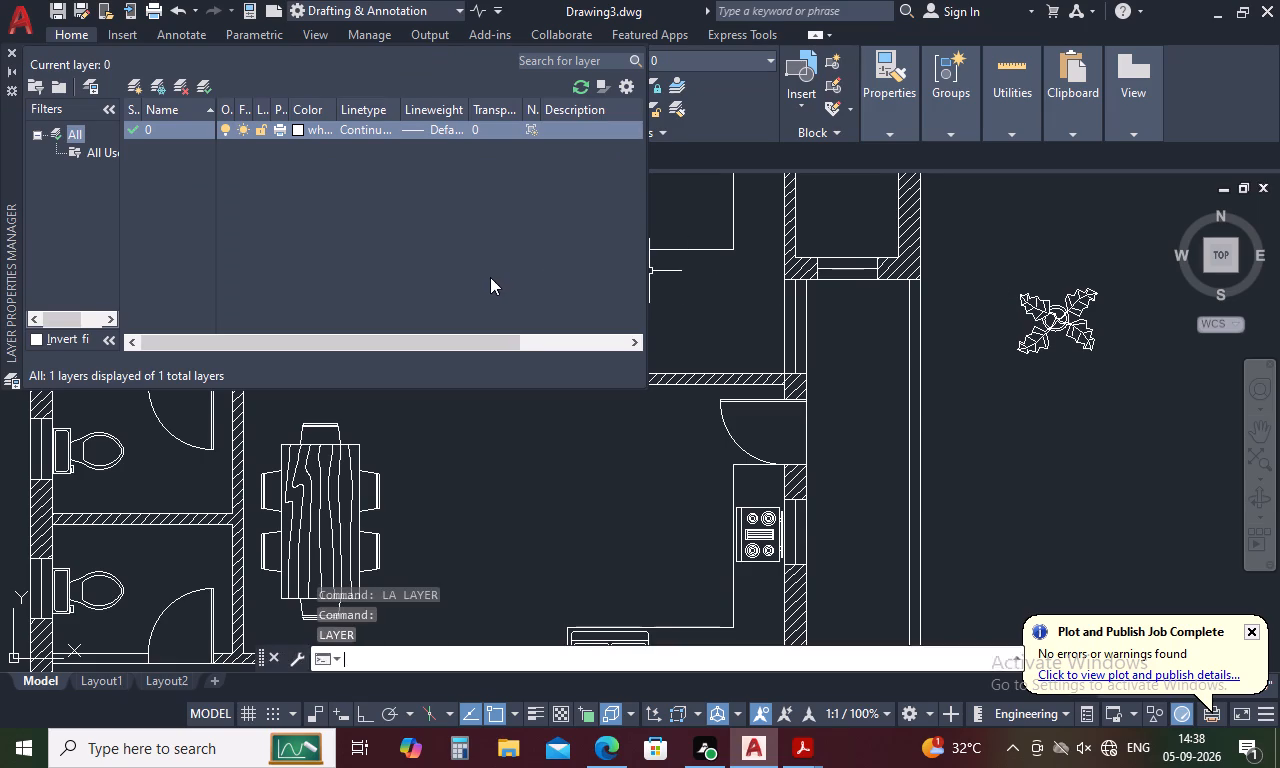
{"action": "key", "text": "Return"}
{"action": "left_click", "coordinate": [164, 123]}
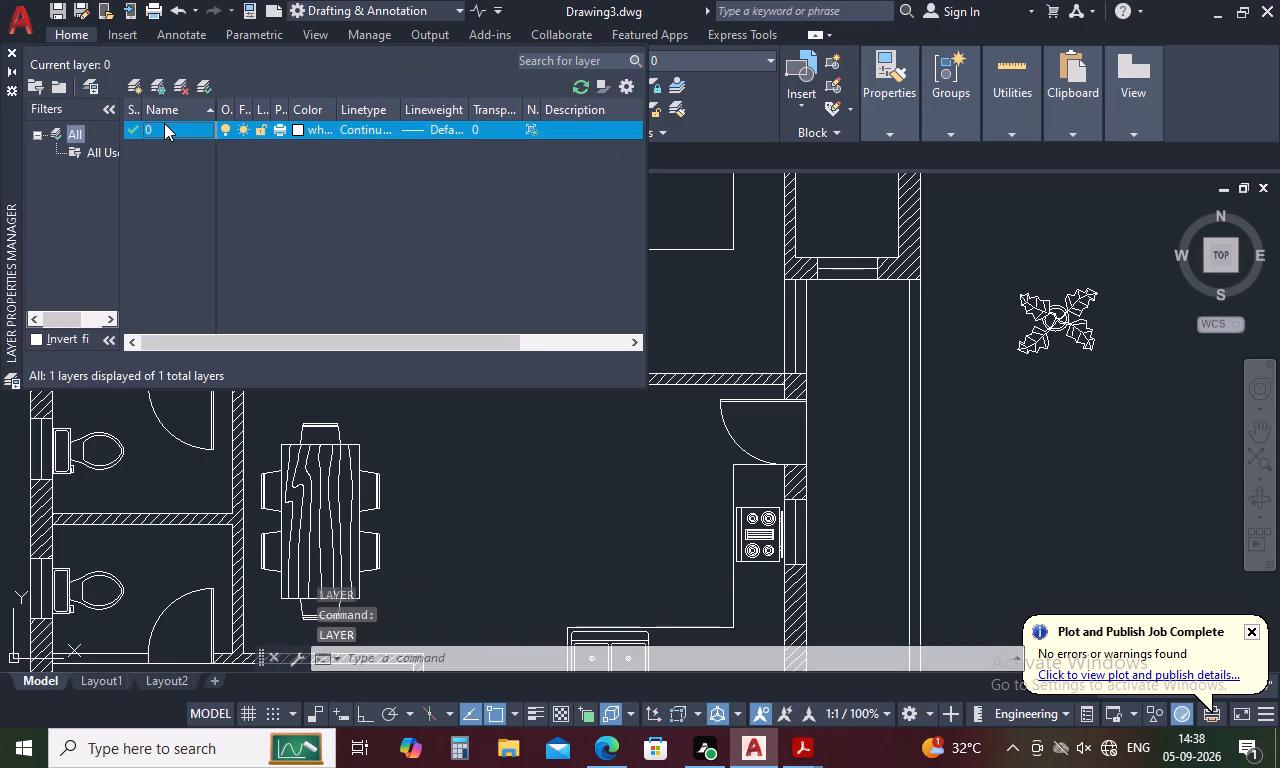
{"action": "key", "text": "Return"}
{"action": "key", "text": "Return"}
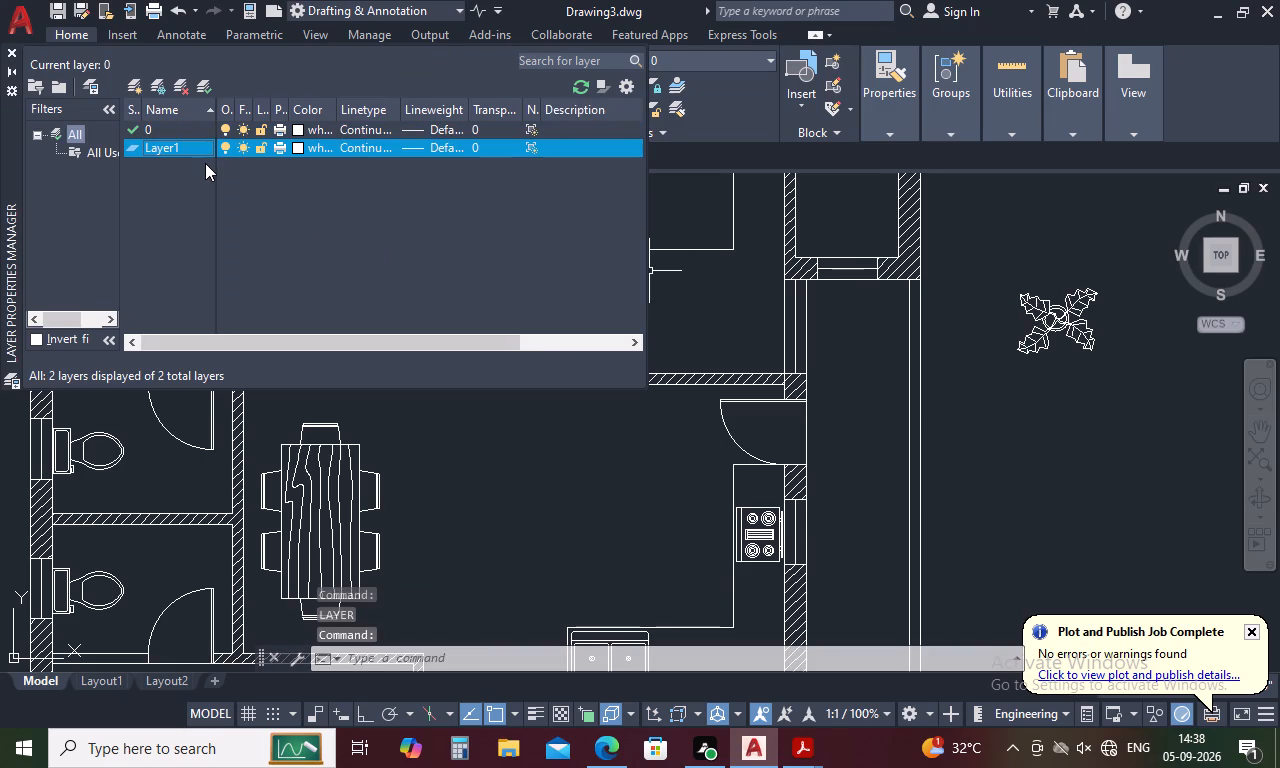
{"action": "key", "text": "BackSpace"}
{"action": "key", "text": "BackSpace"}
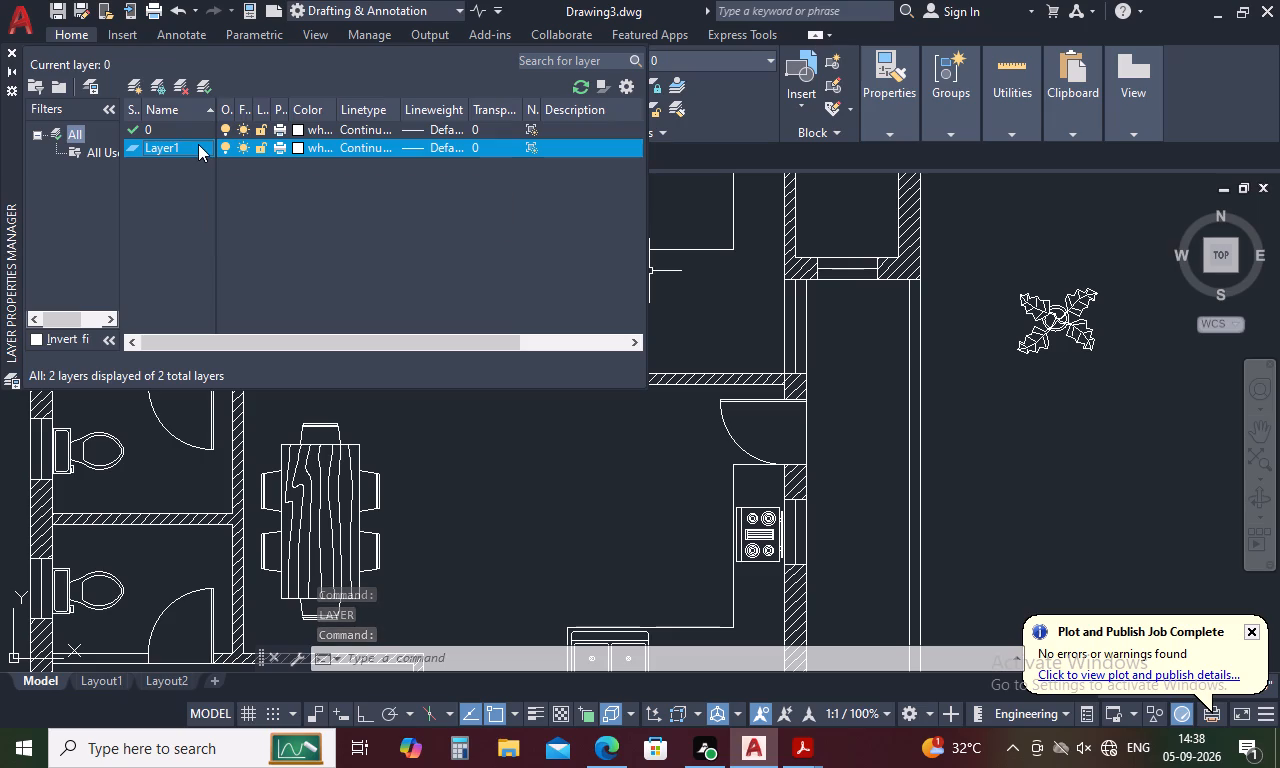
{"action": "left_click", "coordinate": [198, 144]}
{"action": "double_click", "coordinate": [185, 149]}
{"action": "key", "text": "BackSpace"}
{"action": "key", "text": "BackSpace"}
{"action": "key", "text": "BackSpace"}
{"action": "key", "text": "BackSpace"}
{"action": "key", "text": "BackSpace"}
{"action": "key", "text": "BackSpace"}
{"action": "key", "text": "BackSpace"}
{"action": "key", "text": "BackSpace"}
{"action": "key", "text": "BackSpace"}
{"action": "key", "text": "BackSpace"}
{"action": "key", "text": "BackSpace"}
{"action": "key", "text": "BackSpace"}
{"action": "key", "text": "BackSpace"}
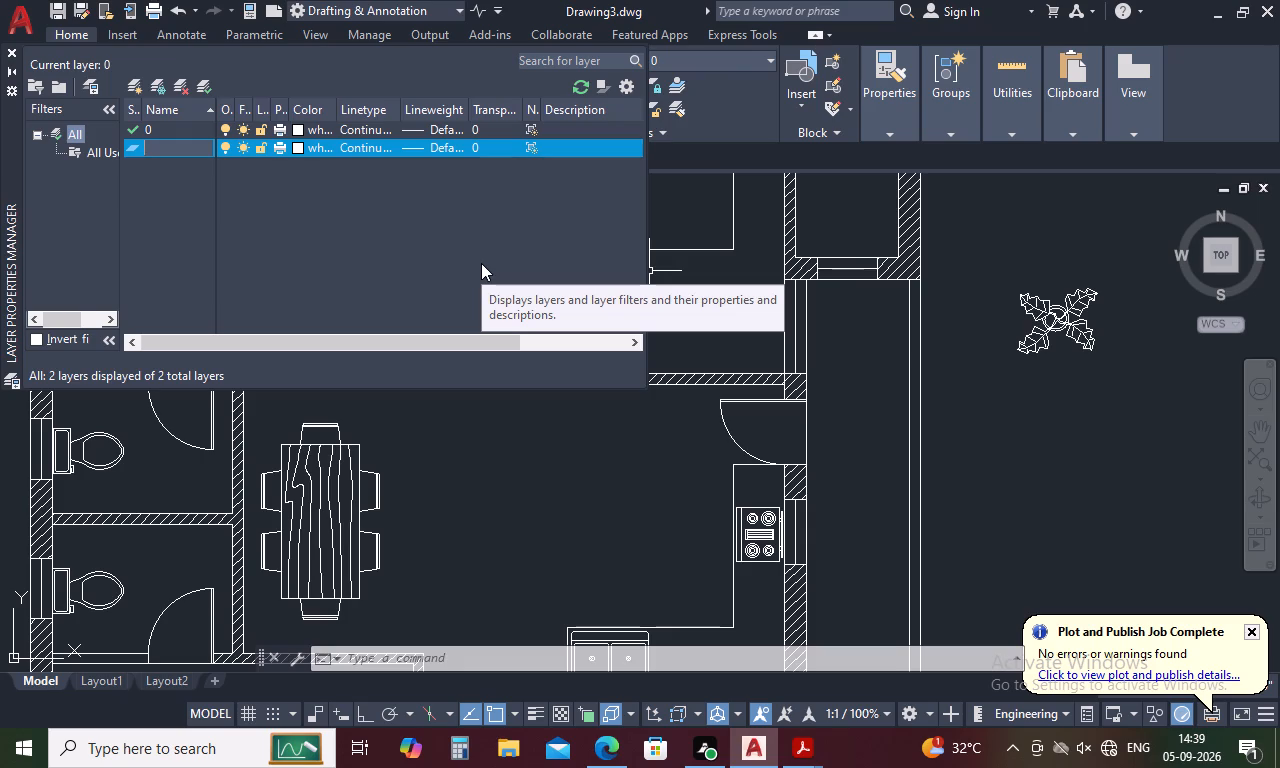
{"action": "key", "text": "h"}
Set the colour of layer h to index colour 21.
{"action": "left_click", "coordinate": [297, 149]}
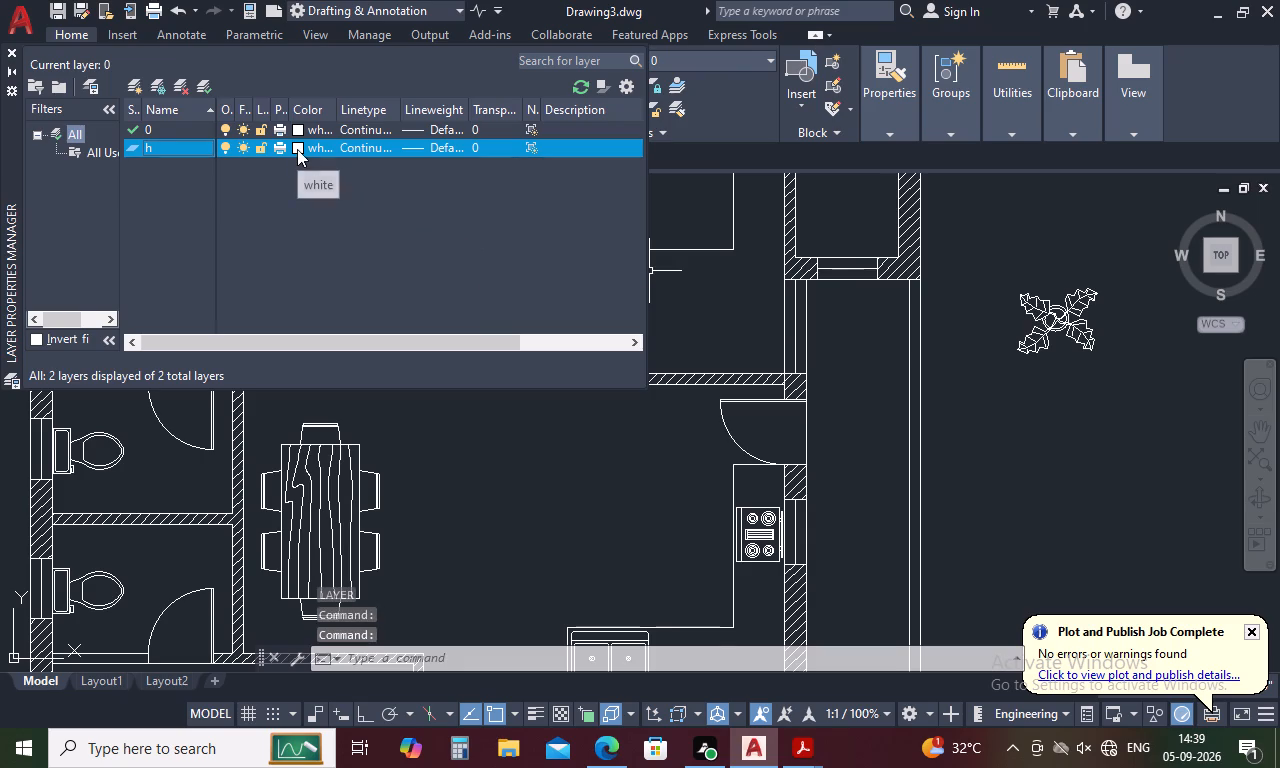
{"action": "left_click", "coordinate": [297, 149]}
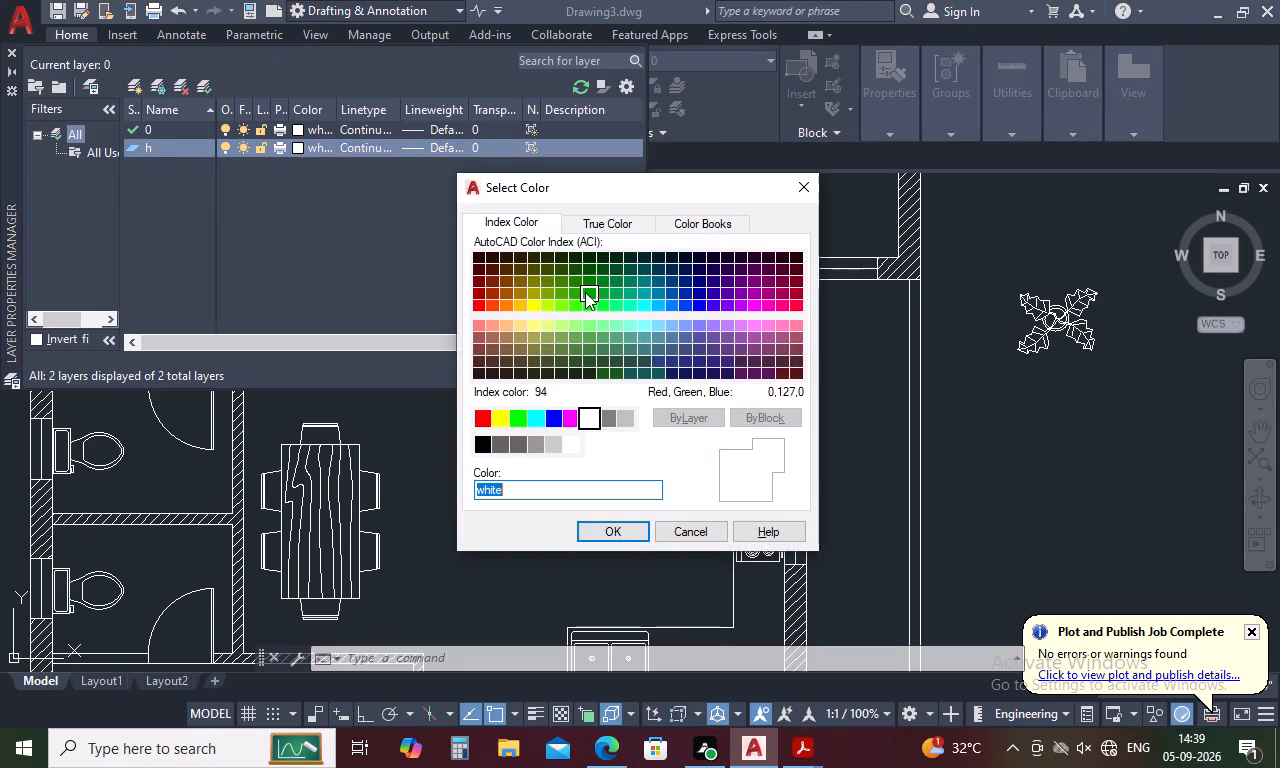
{"action": "left_click", "coordinate": [491, 325]}
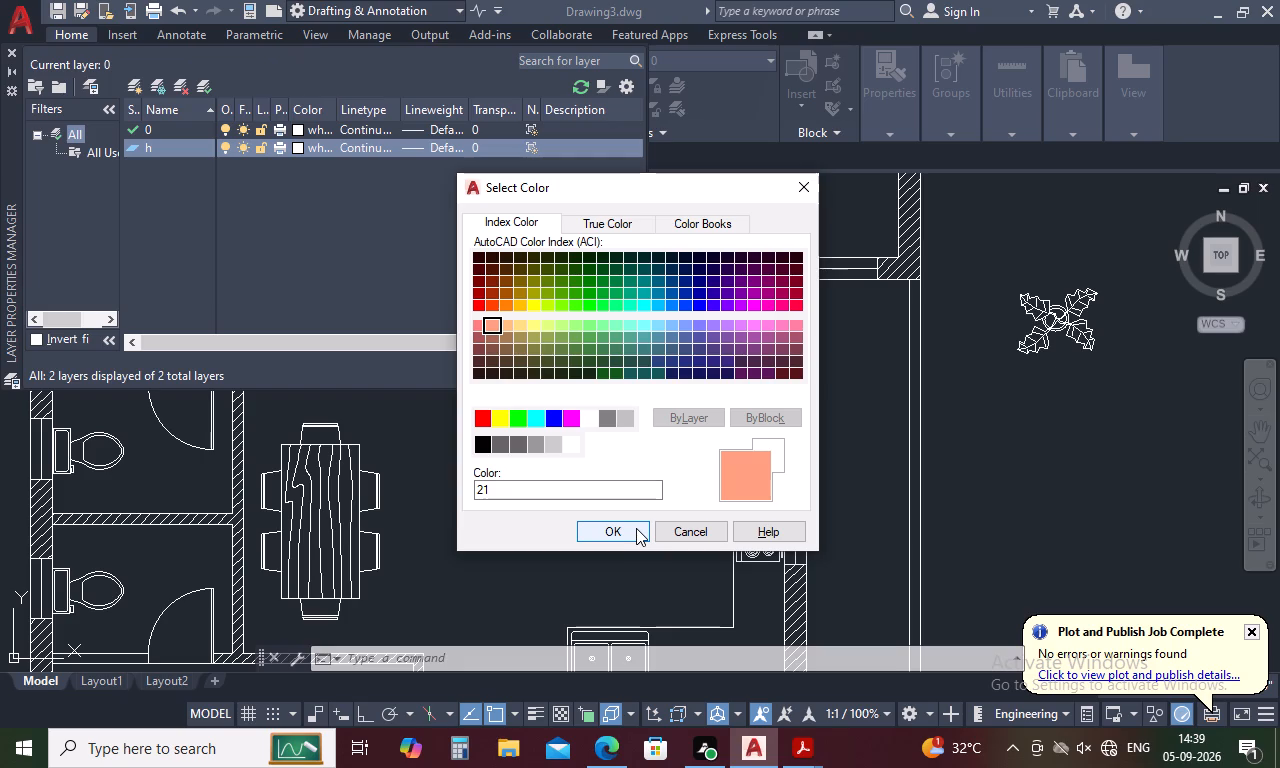
{"action": "left_click", "coordinate": [636, 528]}
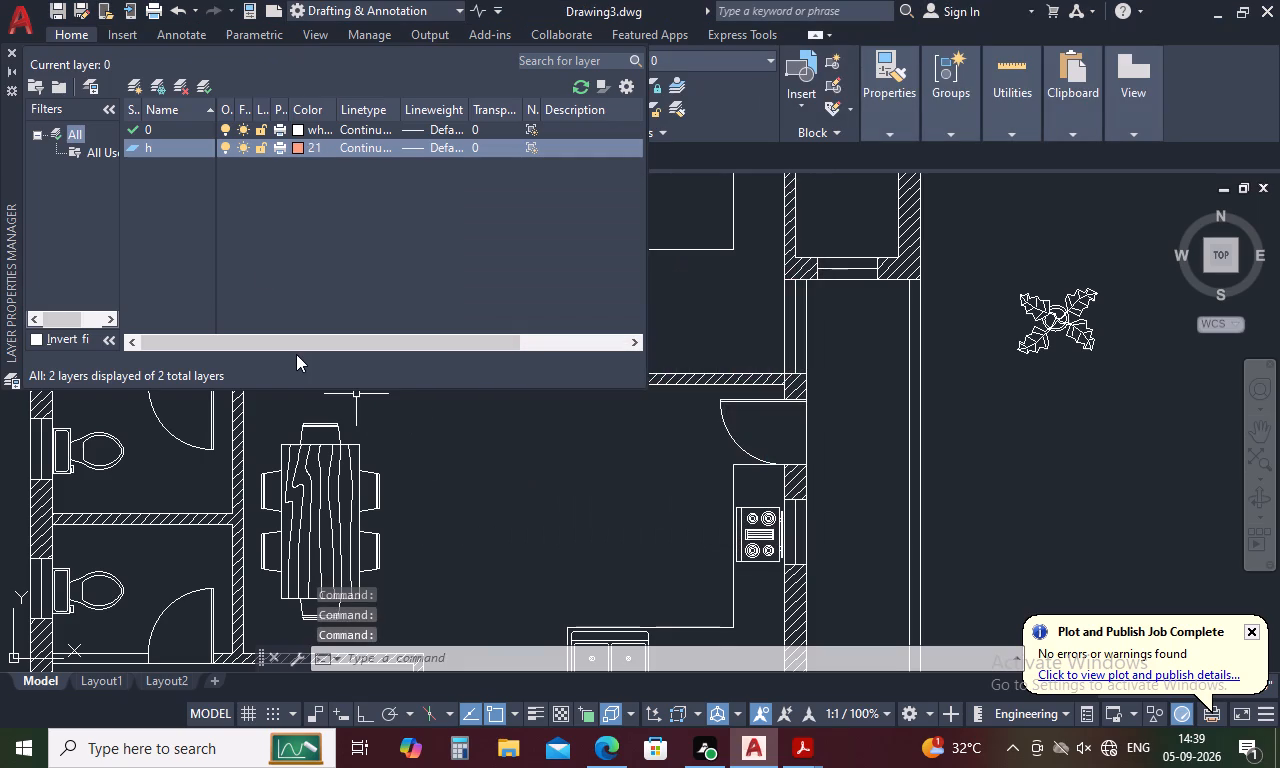
Create a new layer named m and set its colour to index colour 12.
{"action": "left_click", "coordinate": [181, 151]}
{"action": "key", "text": "Return"}
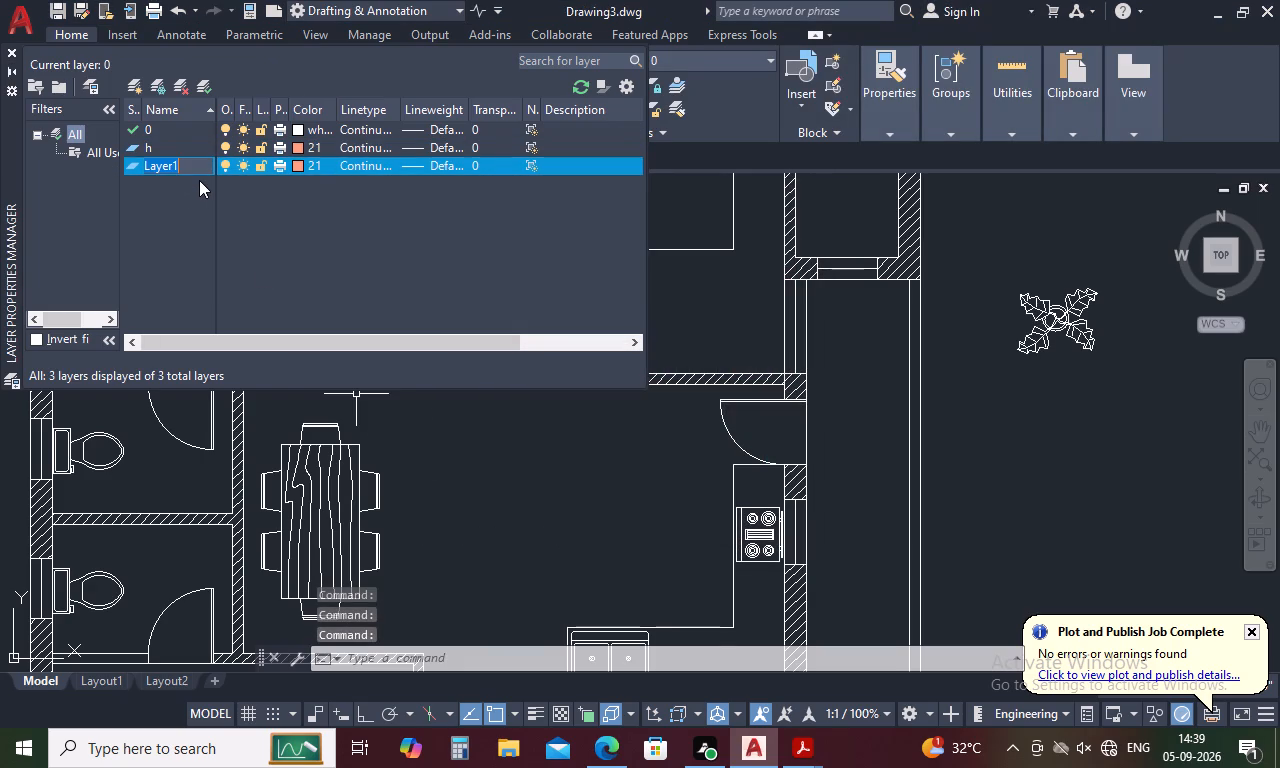
{"action": "key", "text": "BackSpace"}
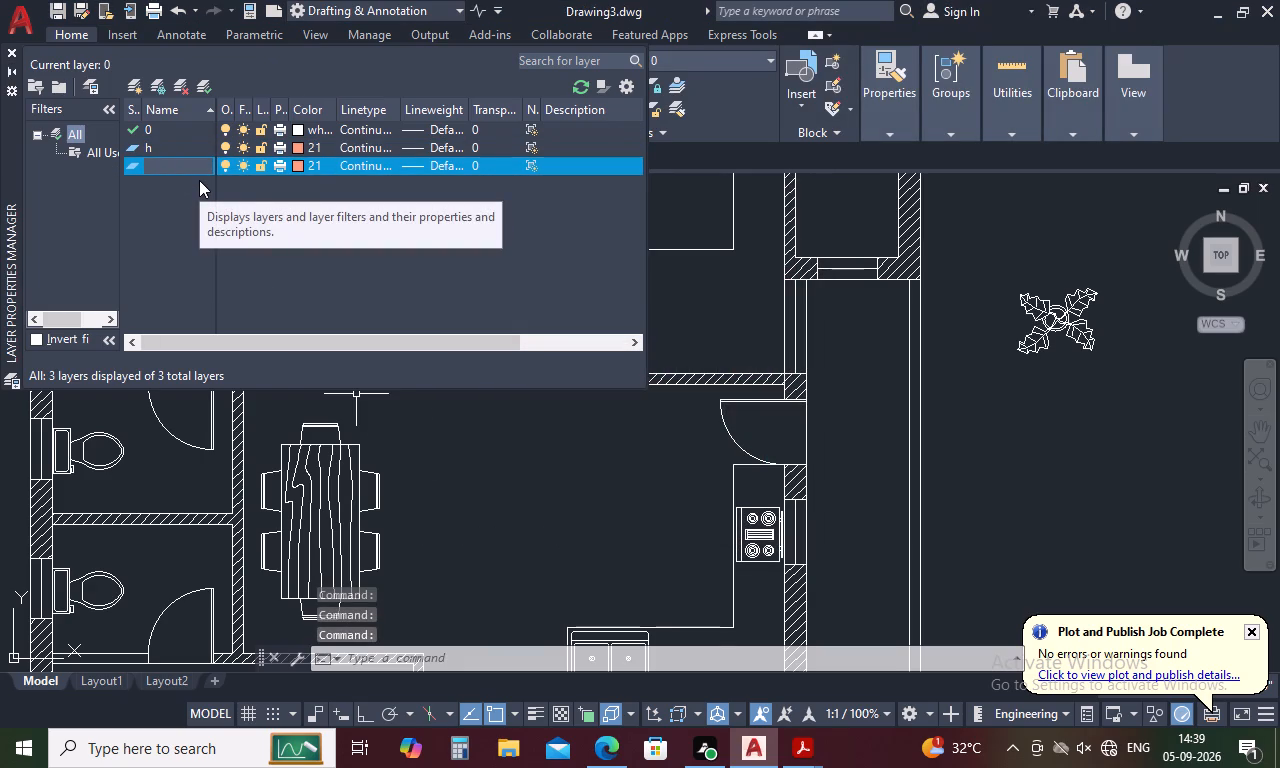
{"action": "key", "text": "m"}
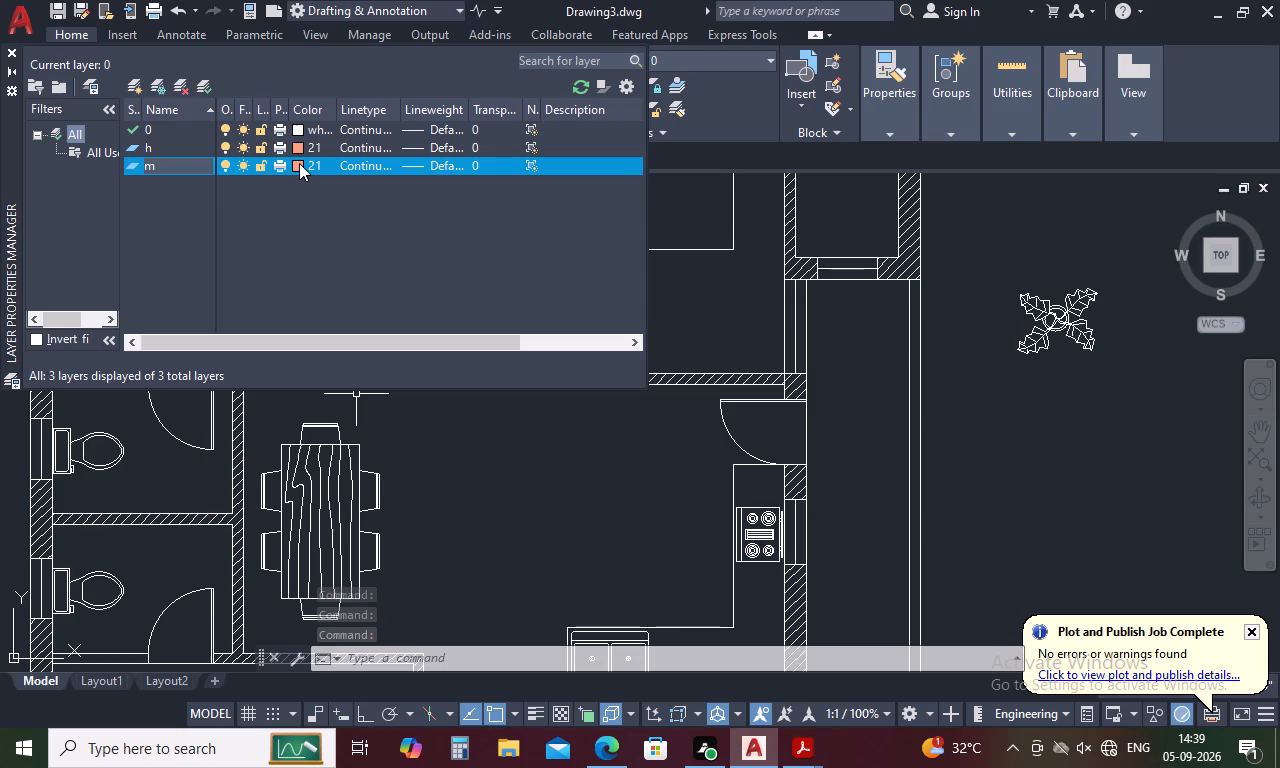
{"action": "left_click", "coordinate": [299, 163]}
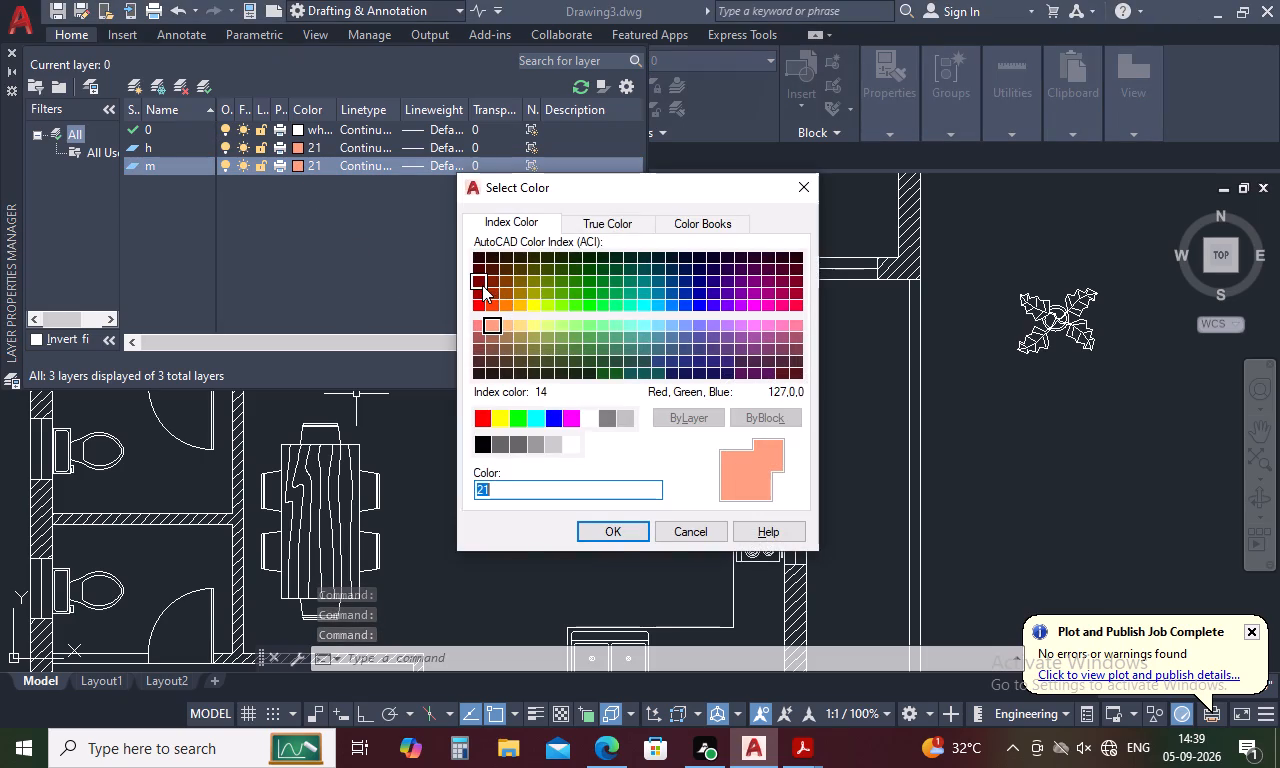
{"action": "left_click", "coordinate": [482, 291]}
{"action": "left_click", "coordinate": [621, 531]}
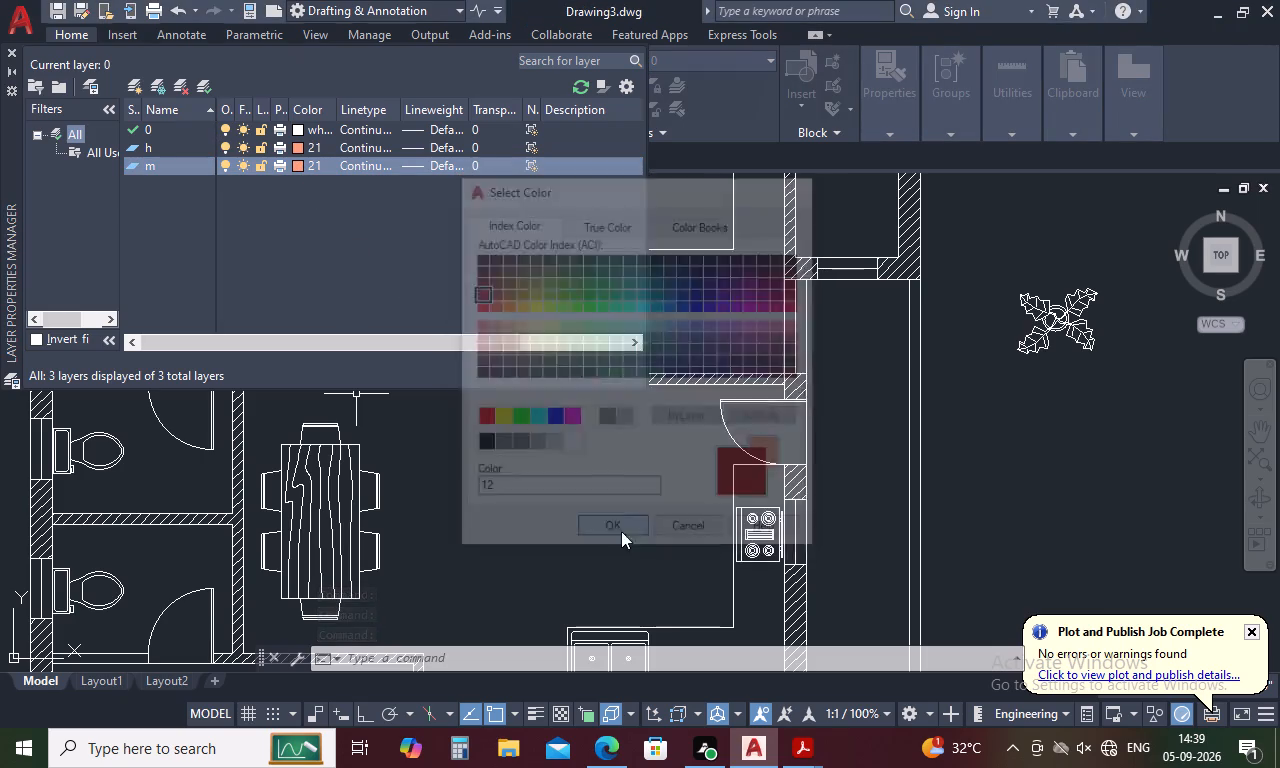
Create a new layer named g, set its colour to index colour 92, and close the layer manager.
{"action": "left_click", "coordinate": [165, 167]}
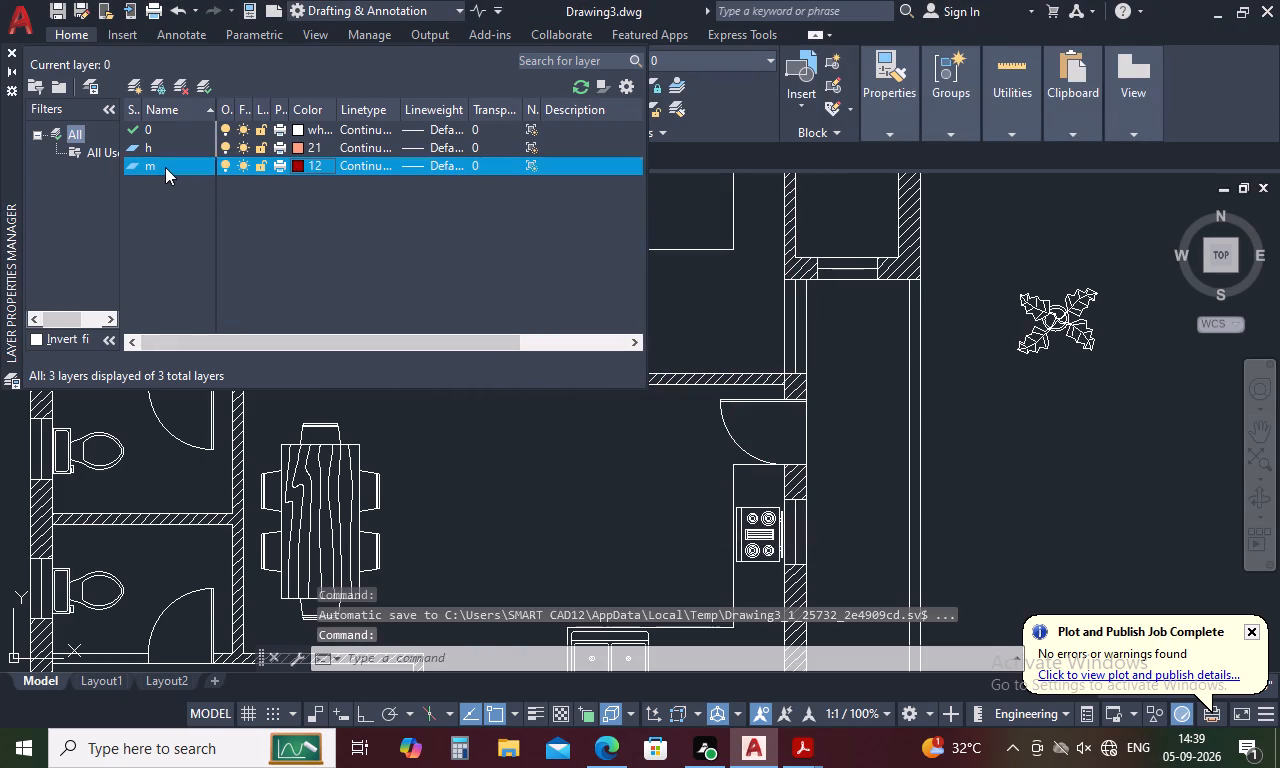
{"action": "key", "text": "Return"}
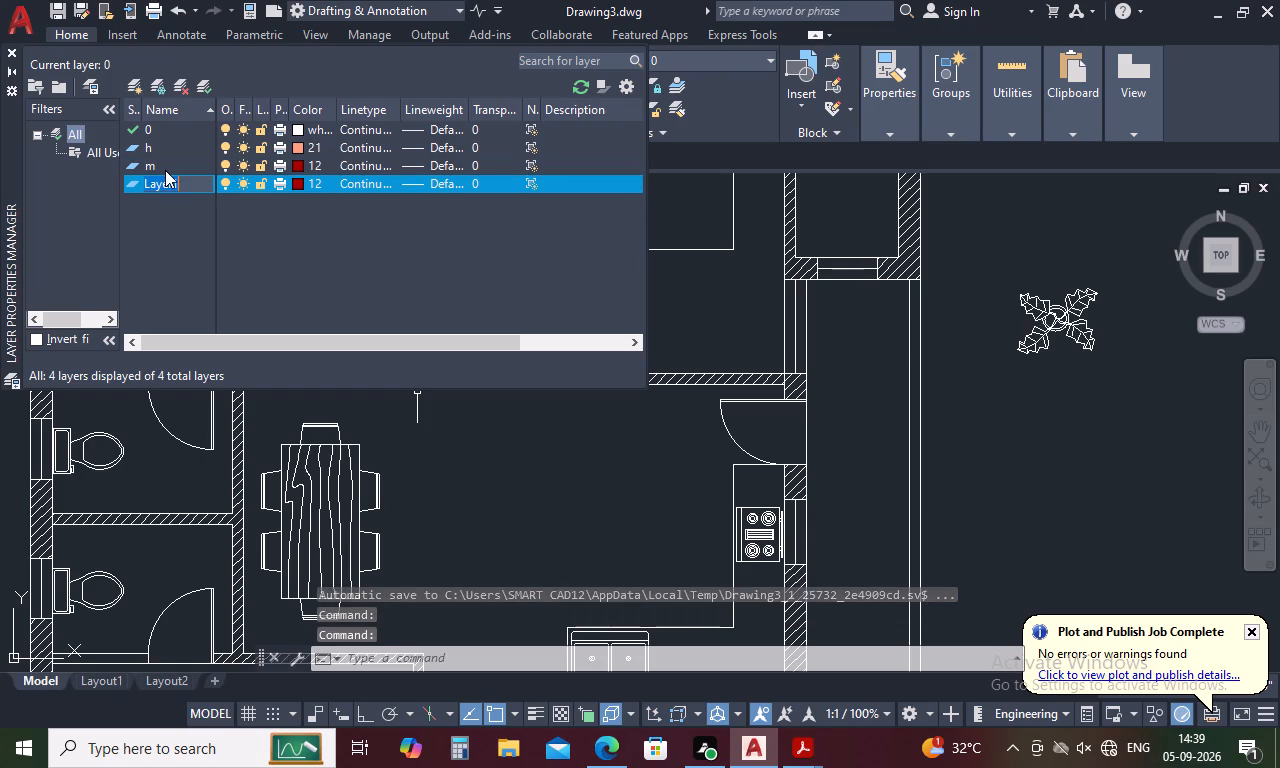
{"action": "key", "text": "BackSpace"}
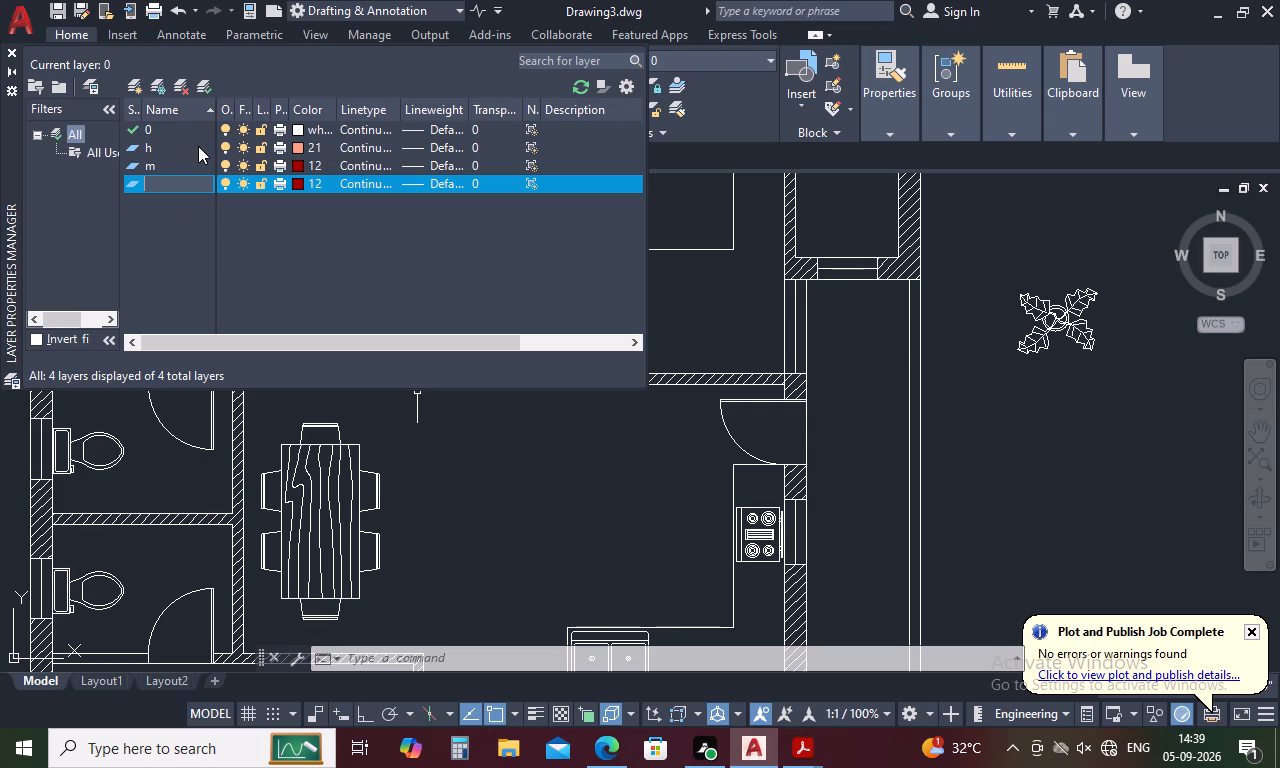
{"action": "key", "text": "g"}
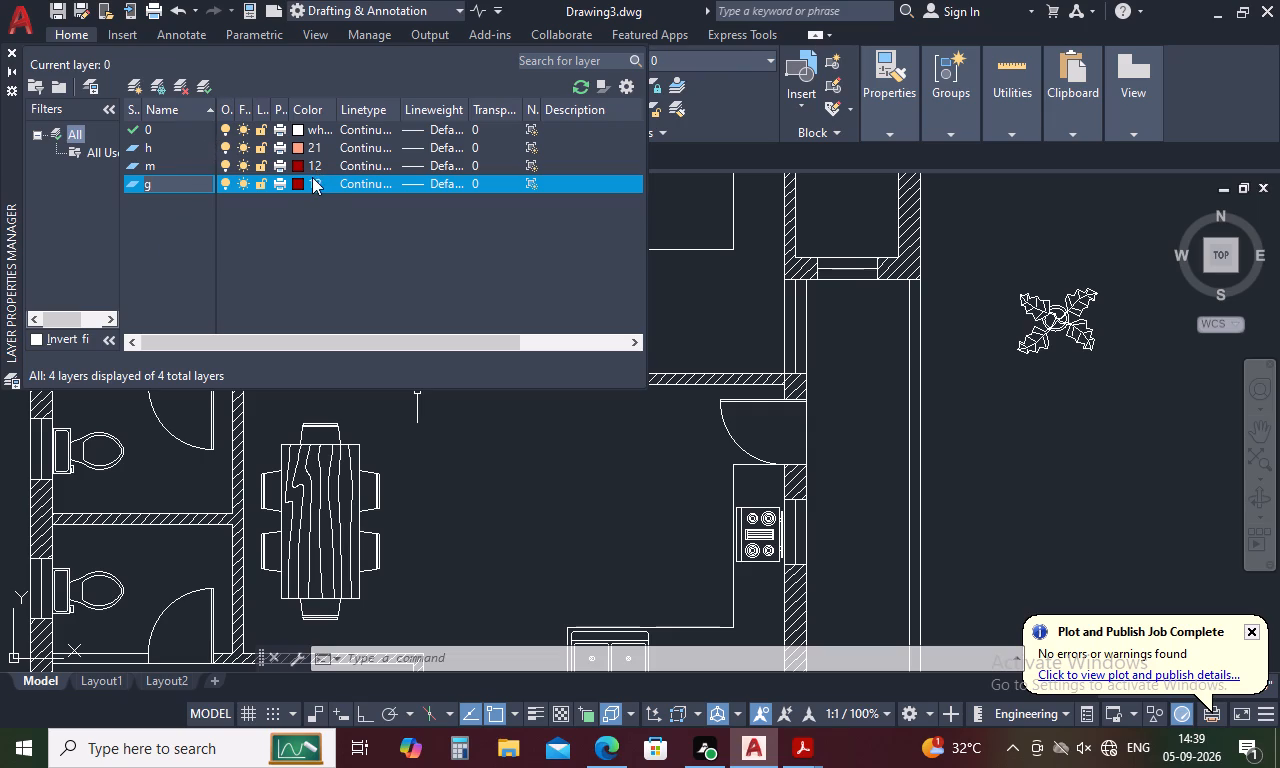
{"action": "left_click", "coordinate": [299, 184]}
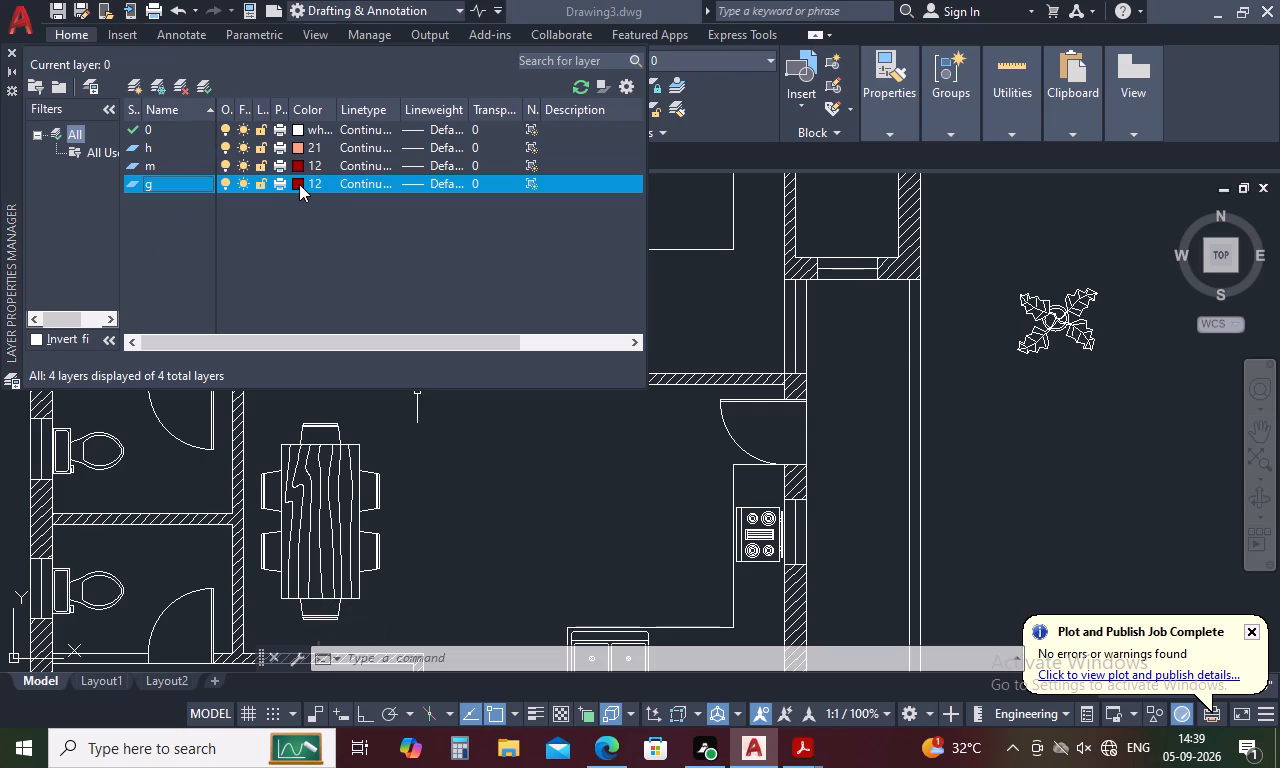
{"action": "left_click", "coordinate": [593, 292]}
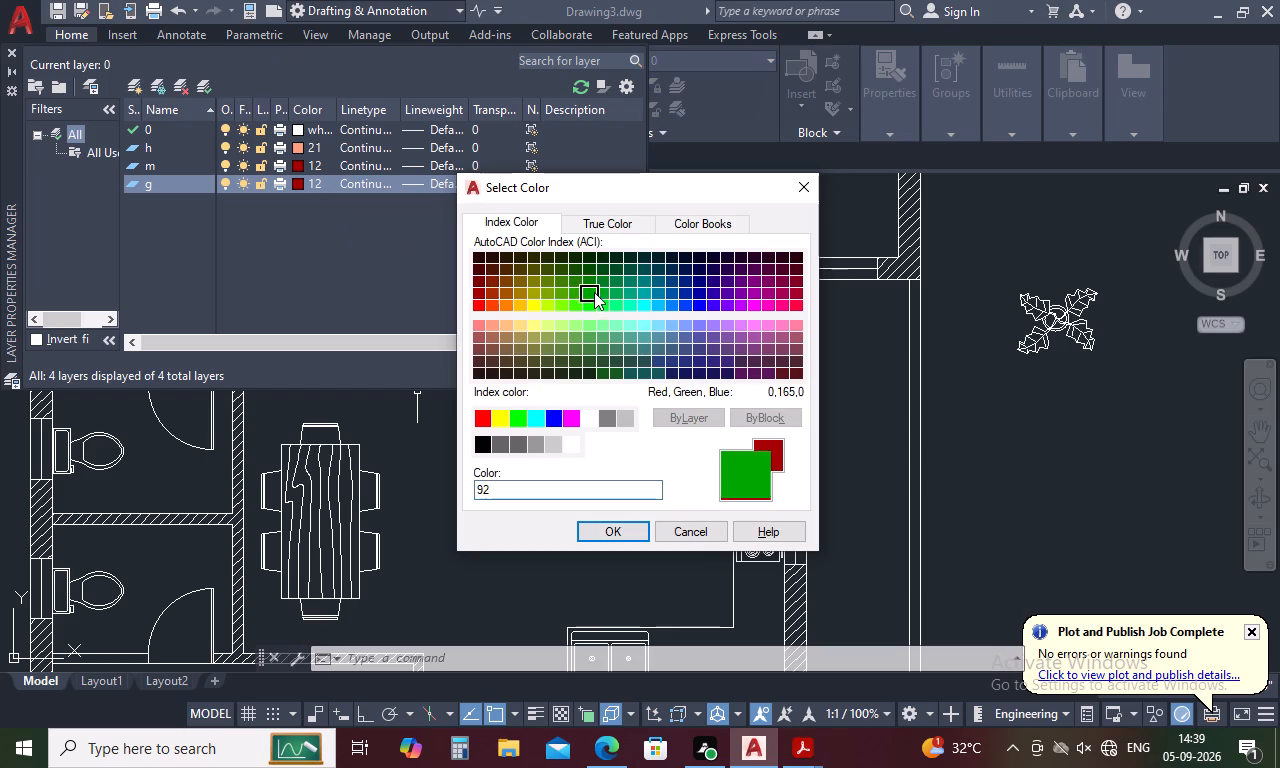
{"action": "left_click", "coordinate": [627, 530]}
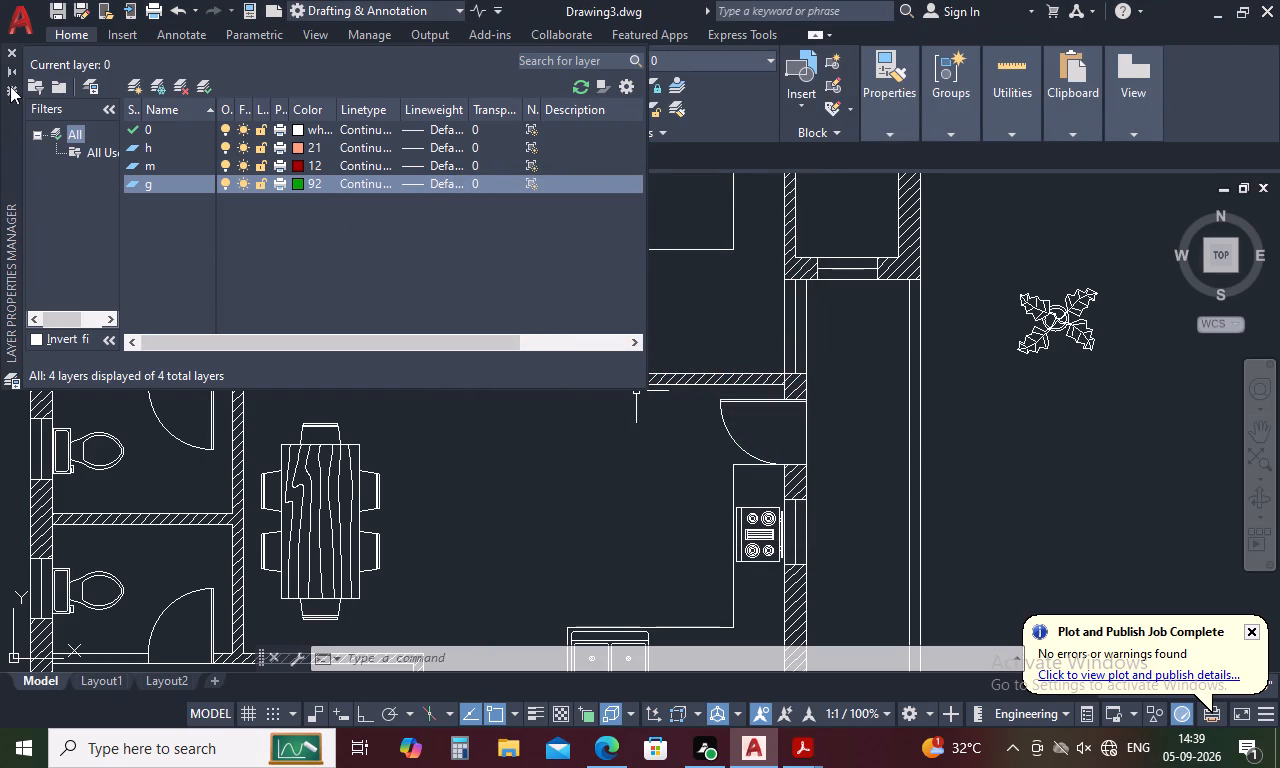
{"action": "left_click", "coordinate": [11, 54]}
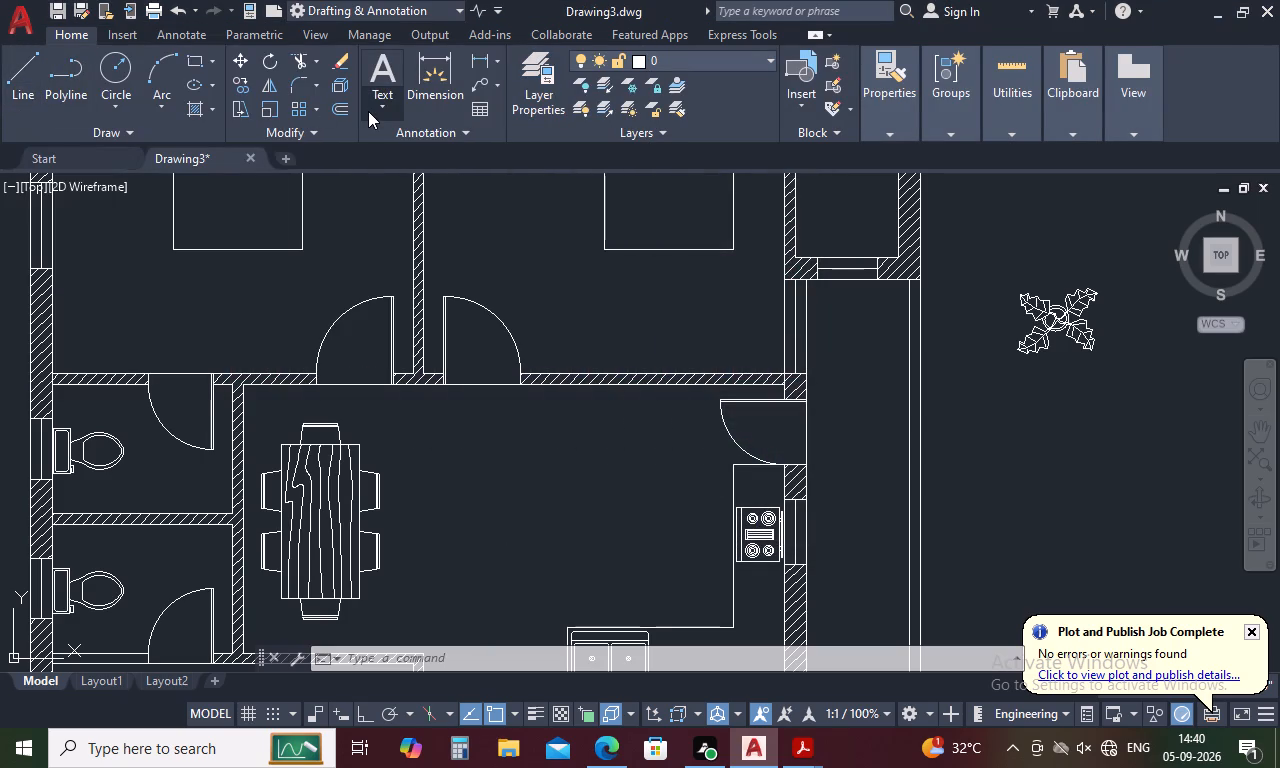
Assign the six-chair dining set block to layer m through its object properties.
{"action": "key", "text": "ctrl+1"}
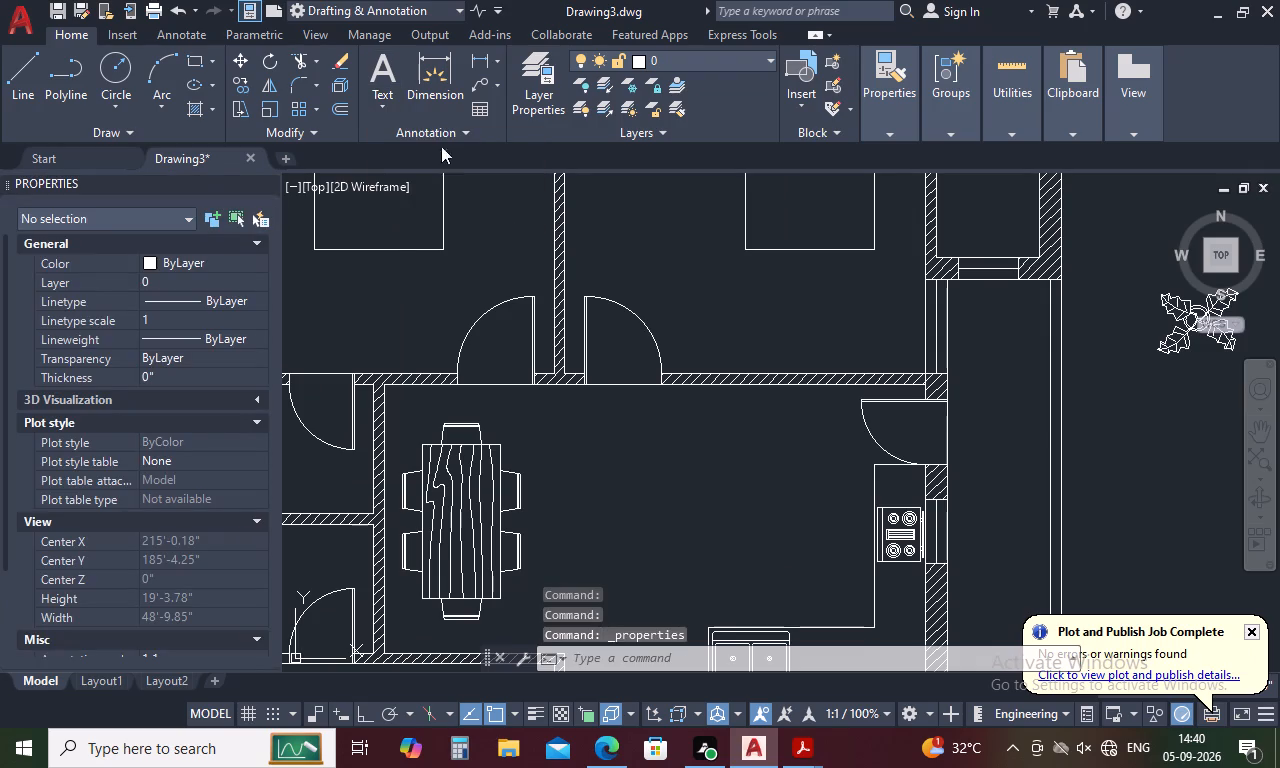
{"action": "left_click", "coordinate": [259, 281]}
{"action": "left_click", "coordinate": [259, 281]}
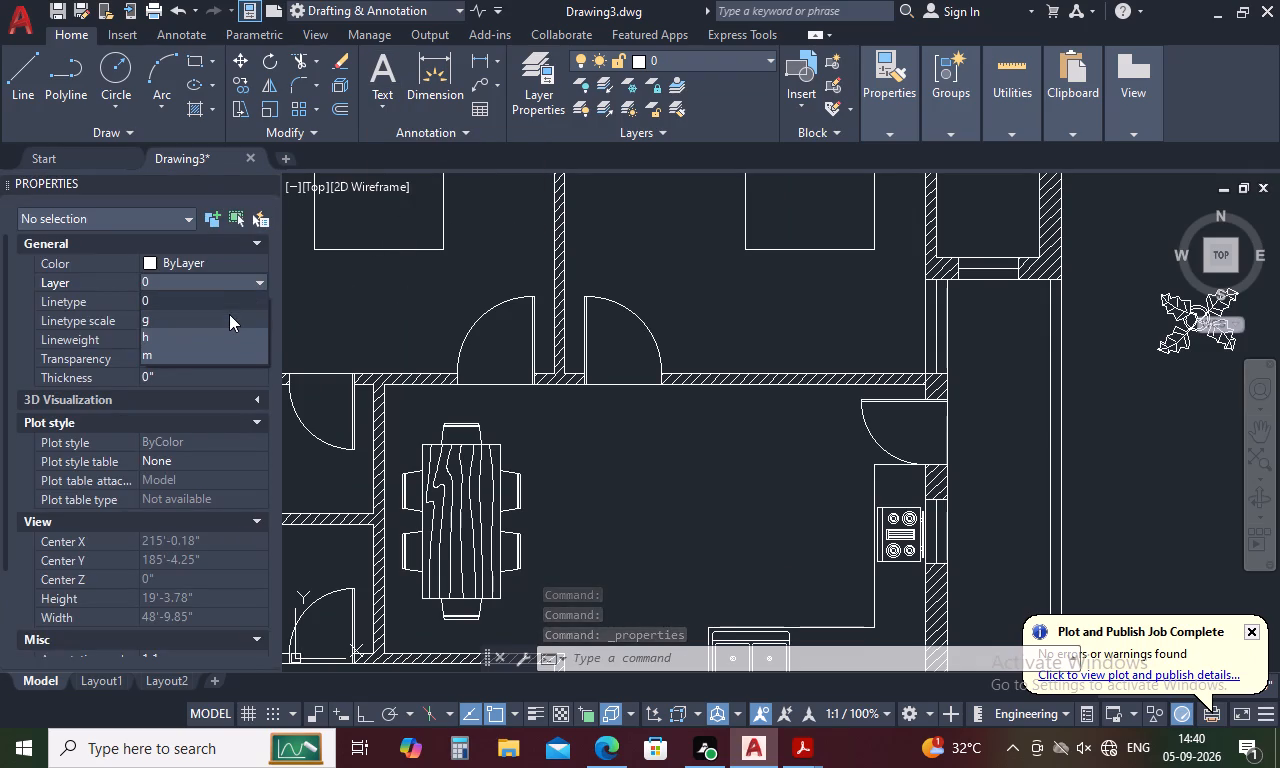
{"action": "scroll", "coordinate": [495, 334], "scroll_direction": "down", "scroll_amount": 1}
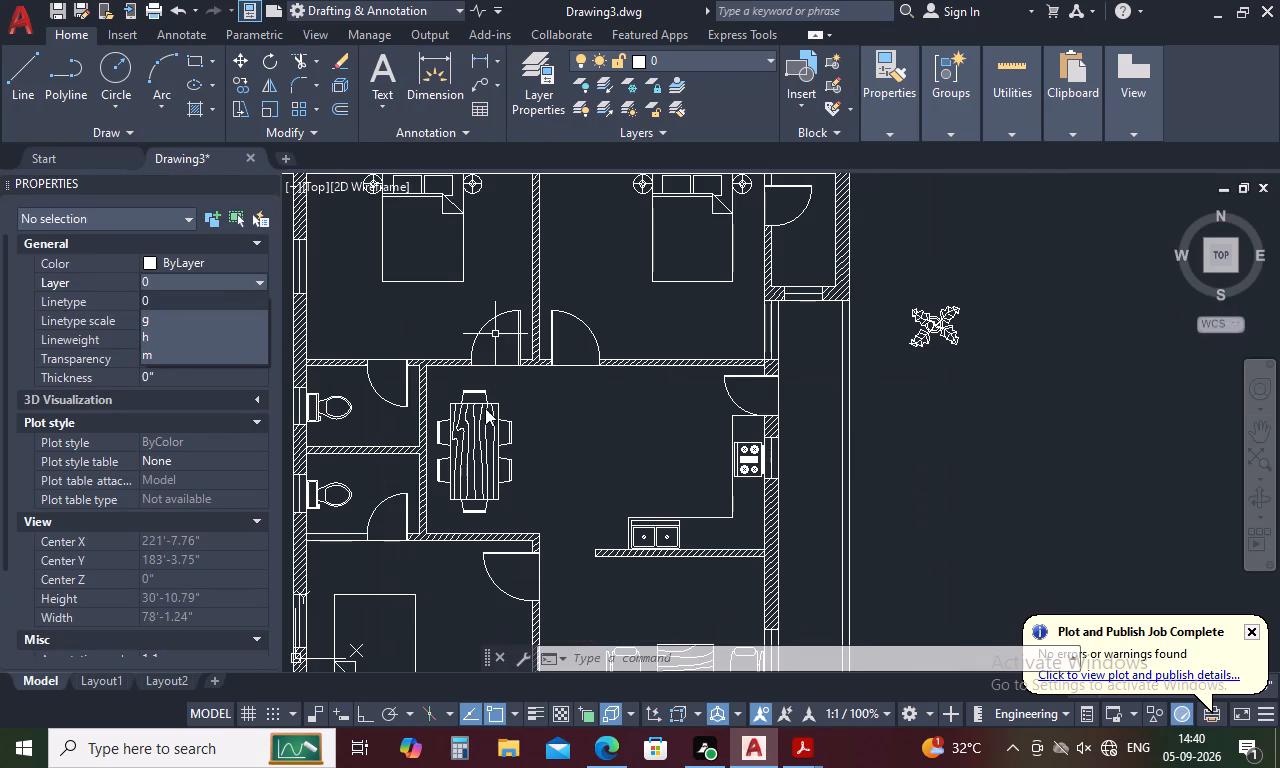
{"action": "left_click", "coordinate": [485, 409]}
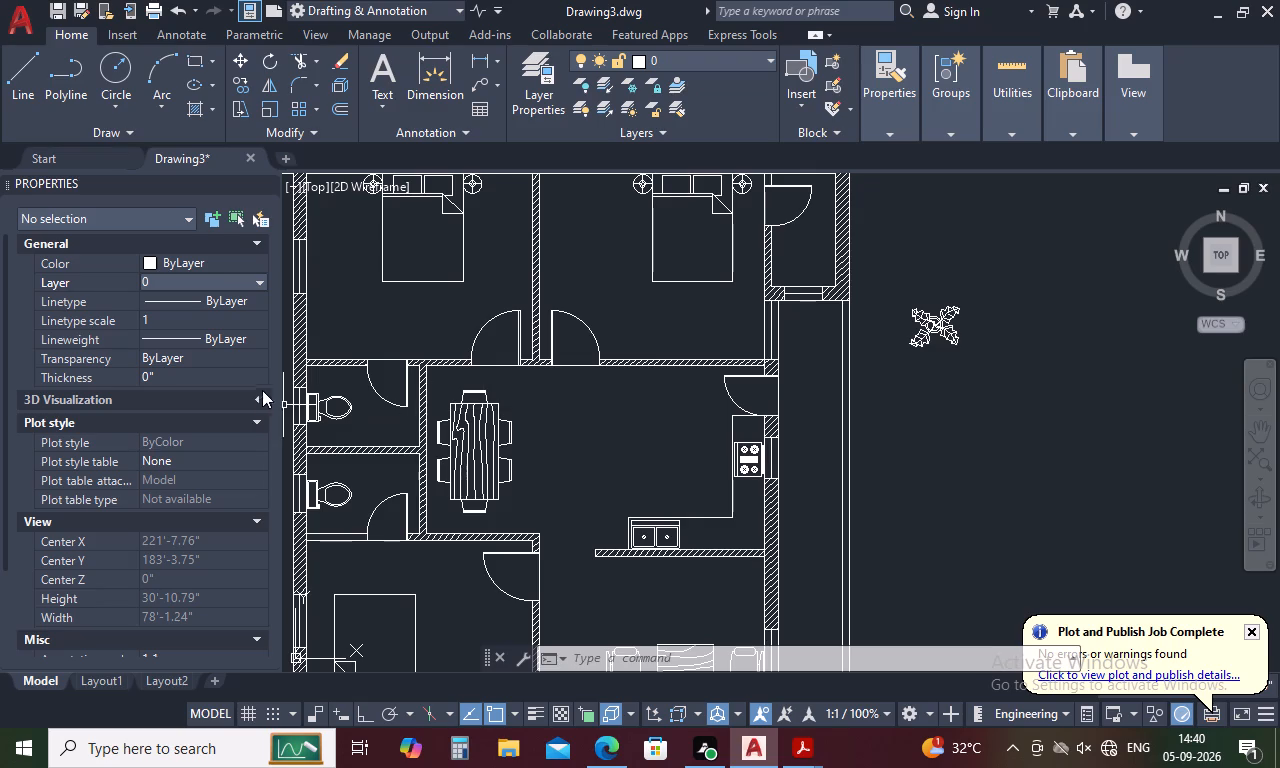
{"action": "left_click", "coordinate": [474, 441]}
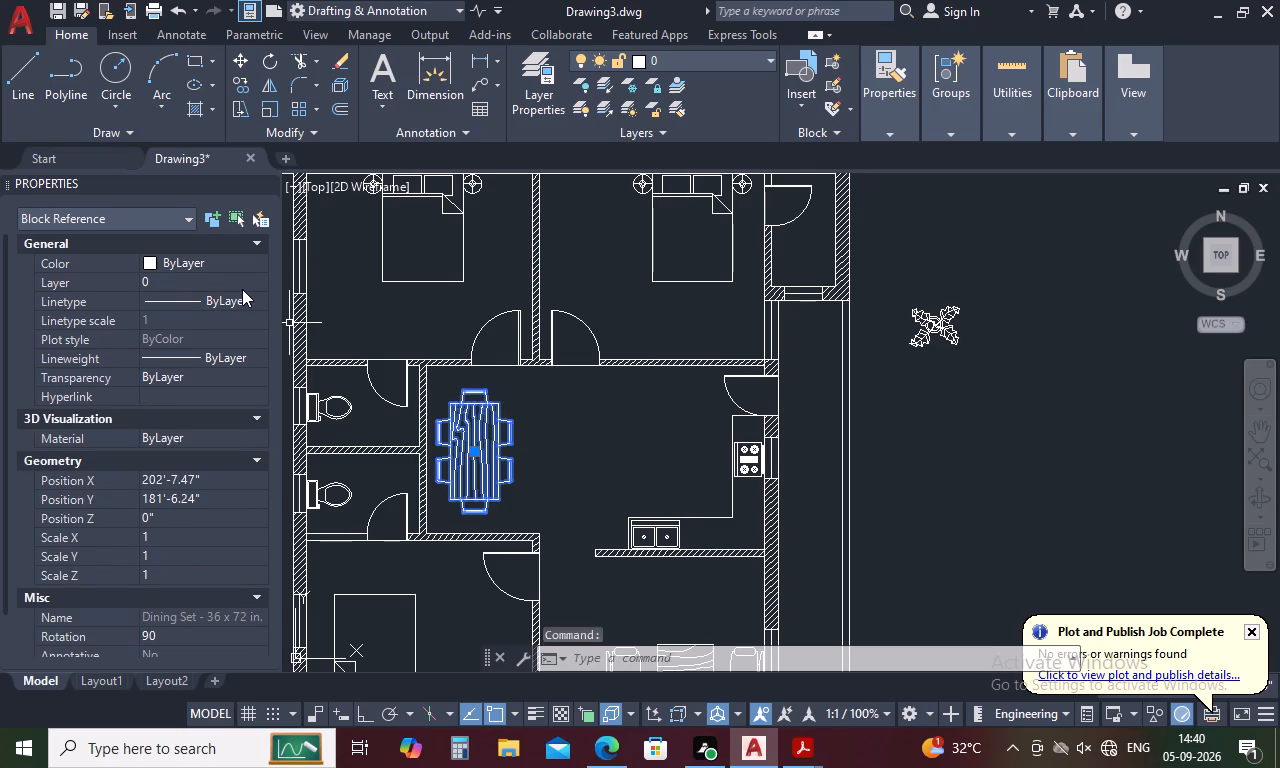
{"action": "left_click", "coordinate": [242, 289]}
{"action": "left_click", "coordinate": [255, 282]}
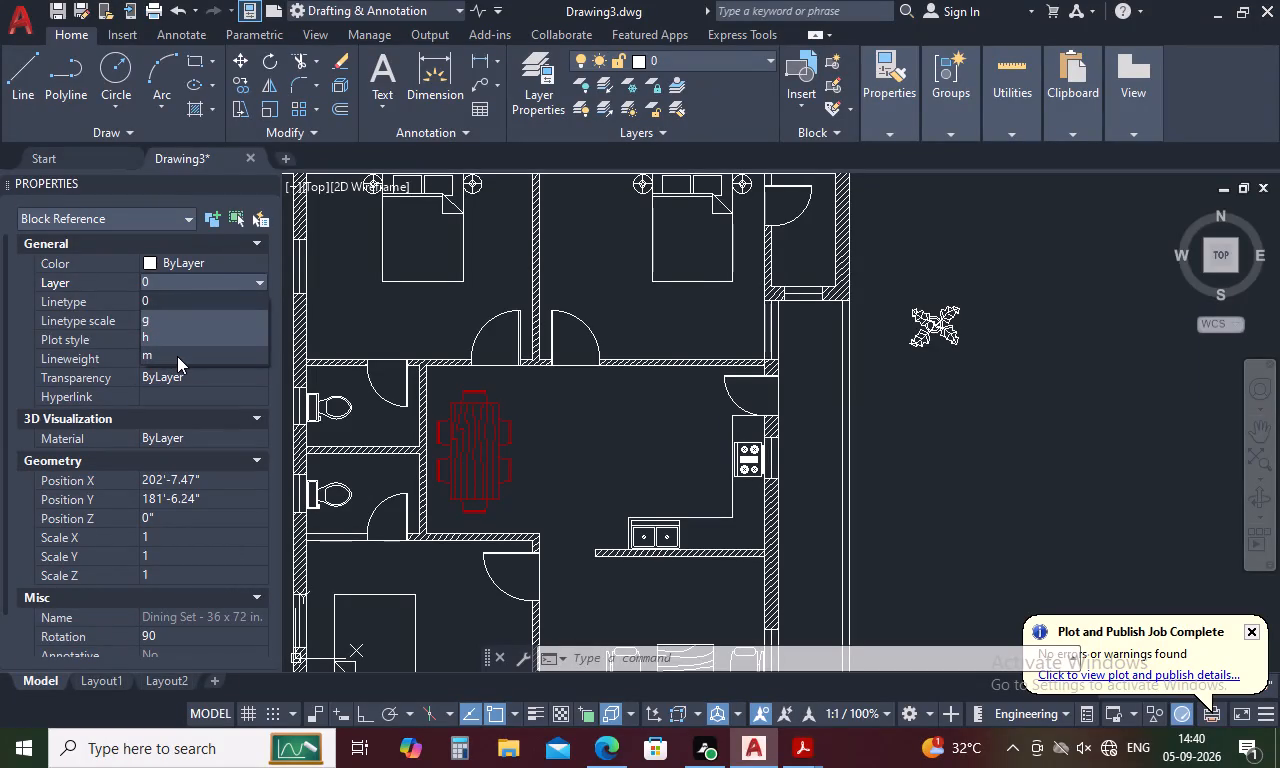
{"action": "left_click", "coordinate": [177, 356]}
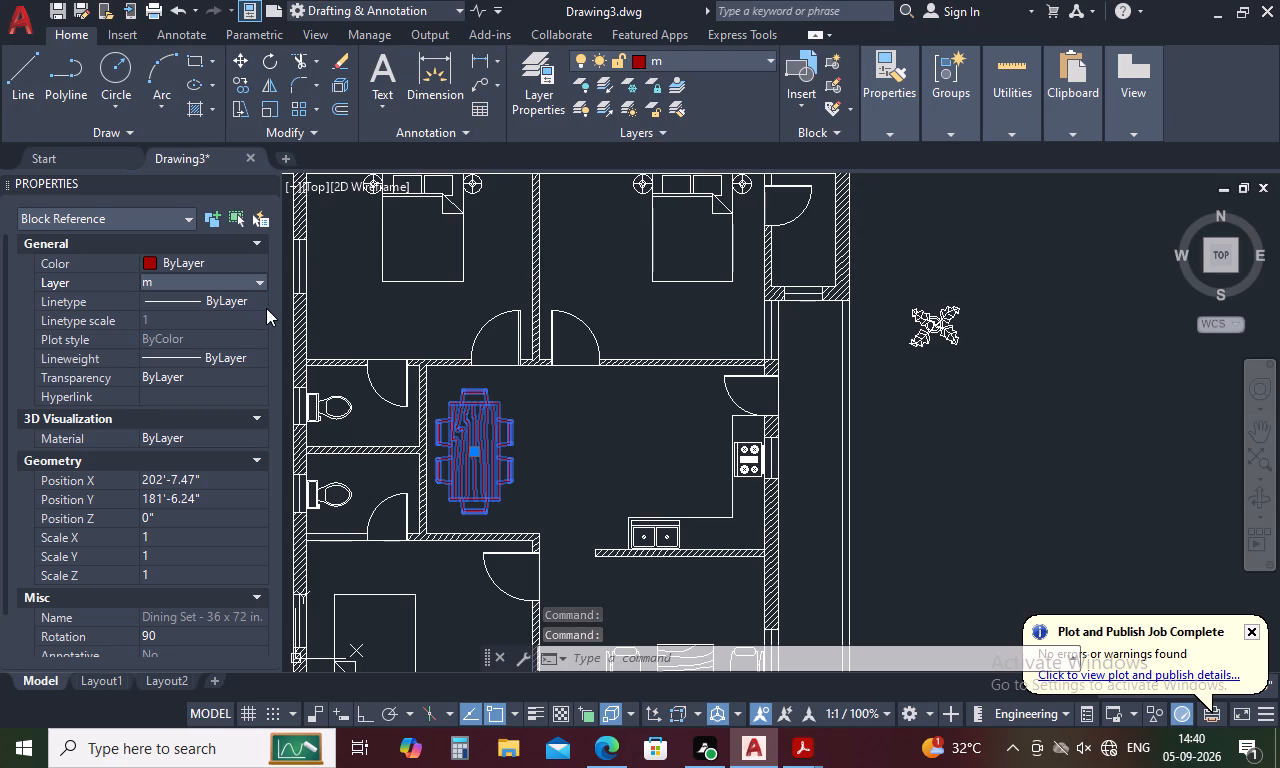
{"action": "key", "text": "Escape"}
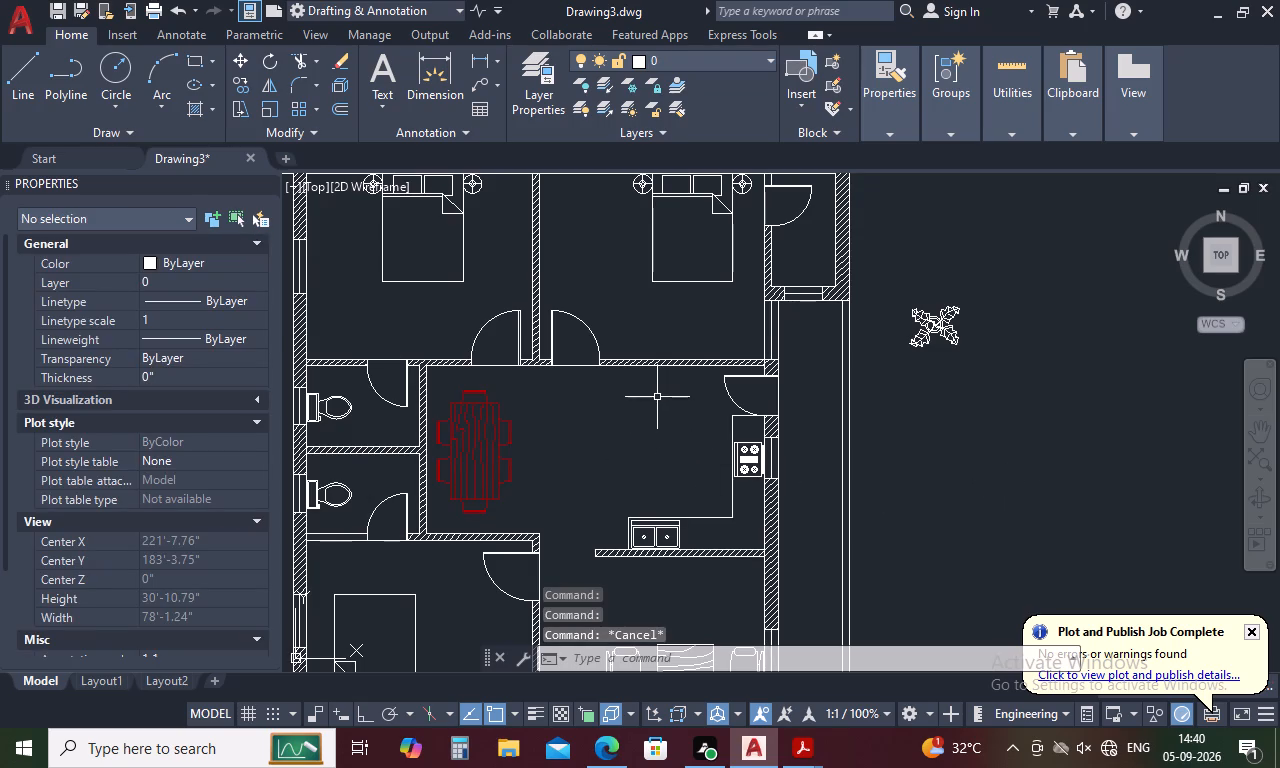
Assign the beds with side tables in all three bedrooms to layer h.
{"action": "scroll", "coordinate": [657, 395], "scroll_direction": "down", "scroll_amount": 1}
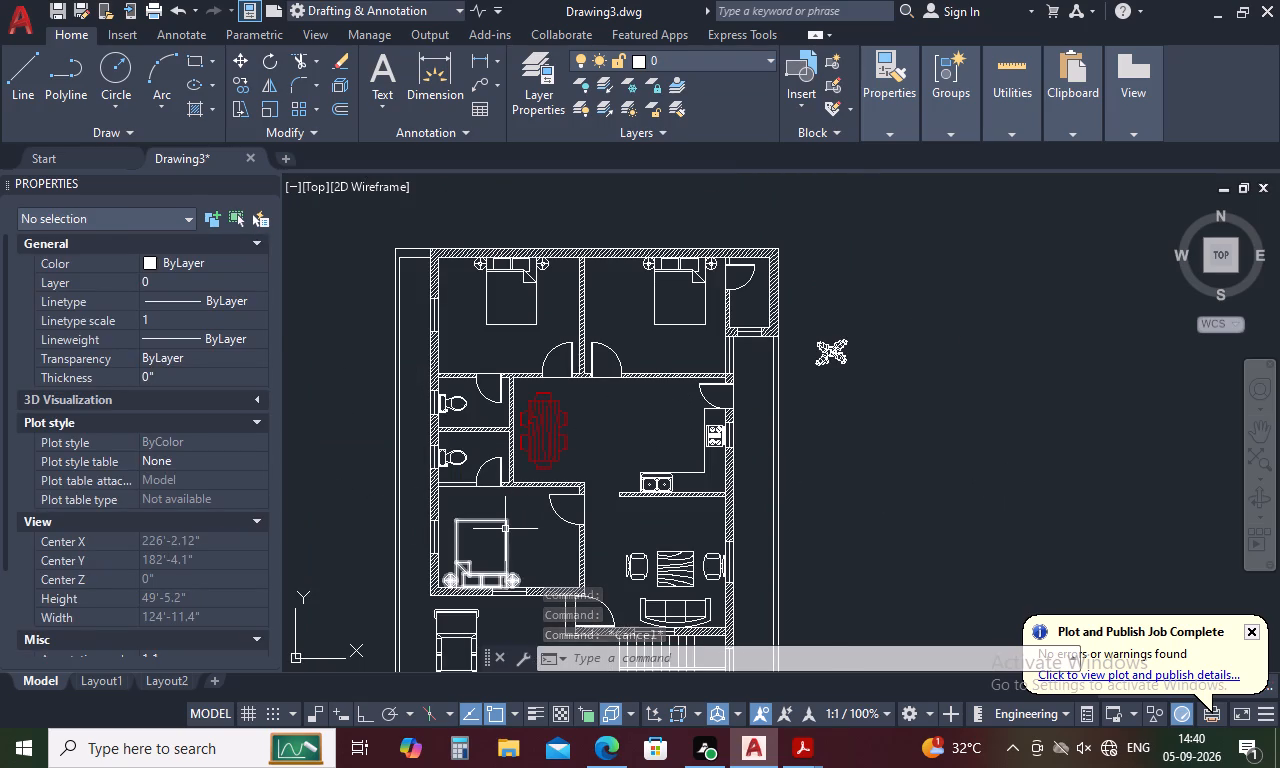
{"action": "left_click", "coordinate": [505, 529]}
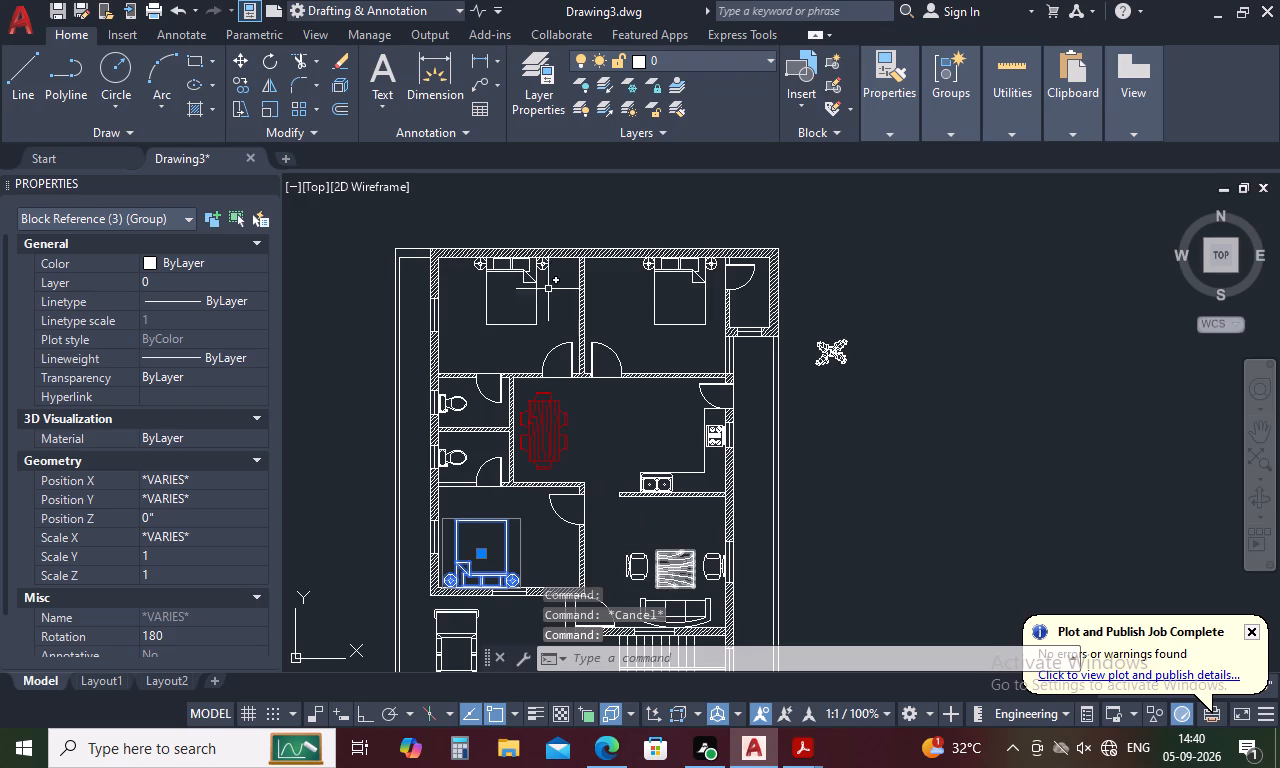
{"action": "left_click", "coordinate": [531, 279]}
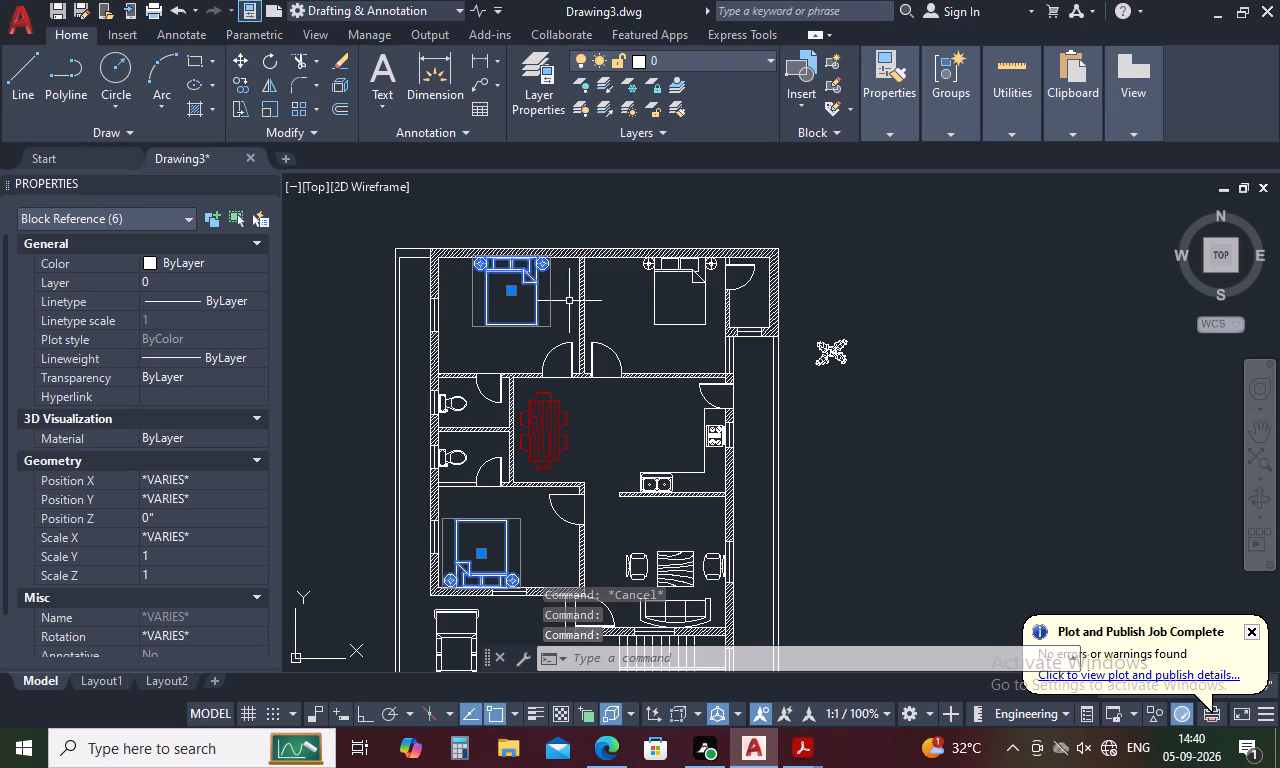
{"action": "left_click", "coordinate": [651, 270]}
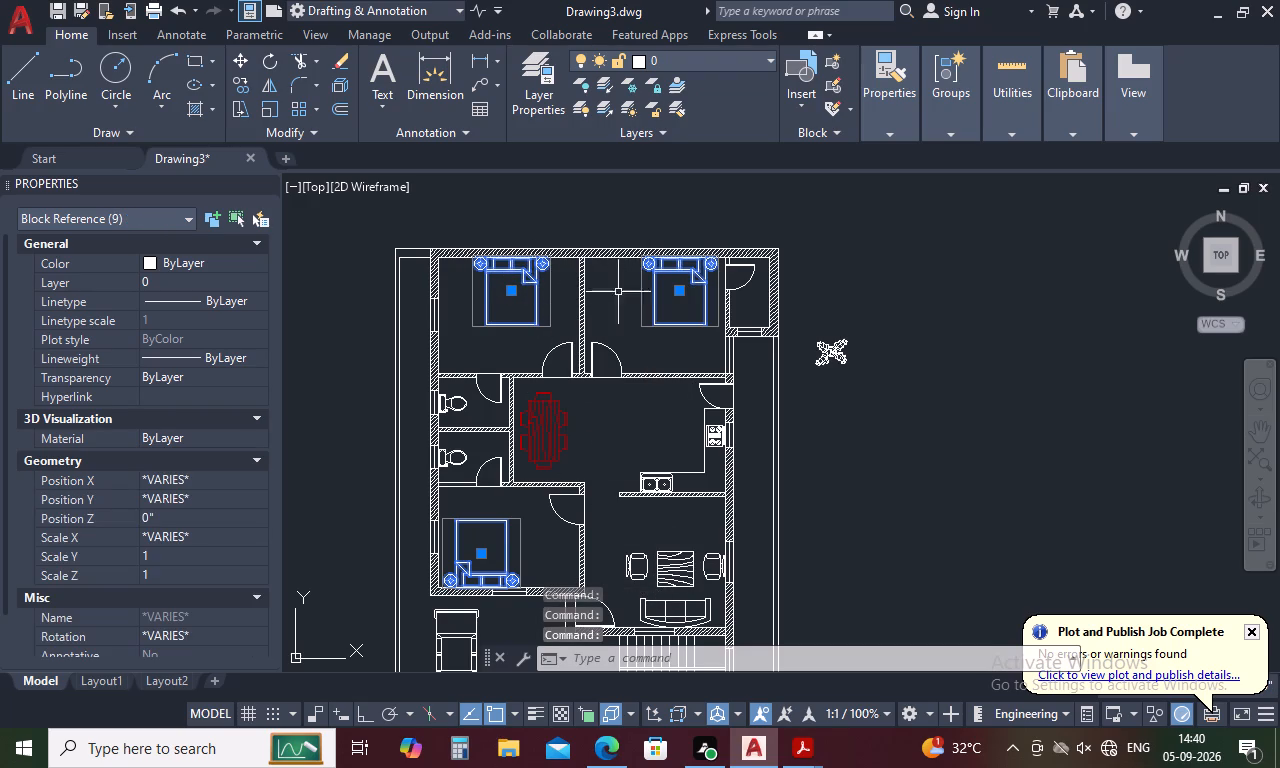
{"action": "left_click", "coordinate": [257, 284]}
{"action": "left_click", "coordinate": [260, 283]}
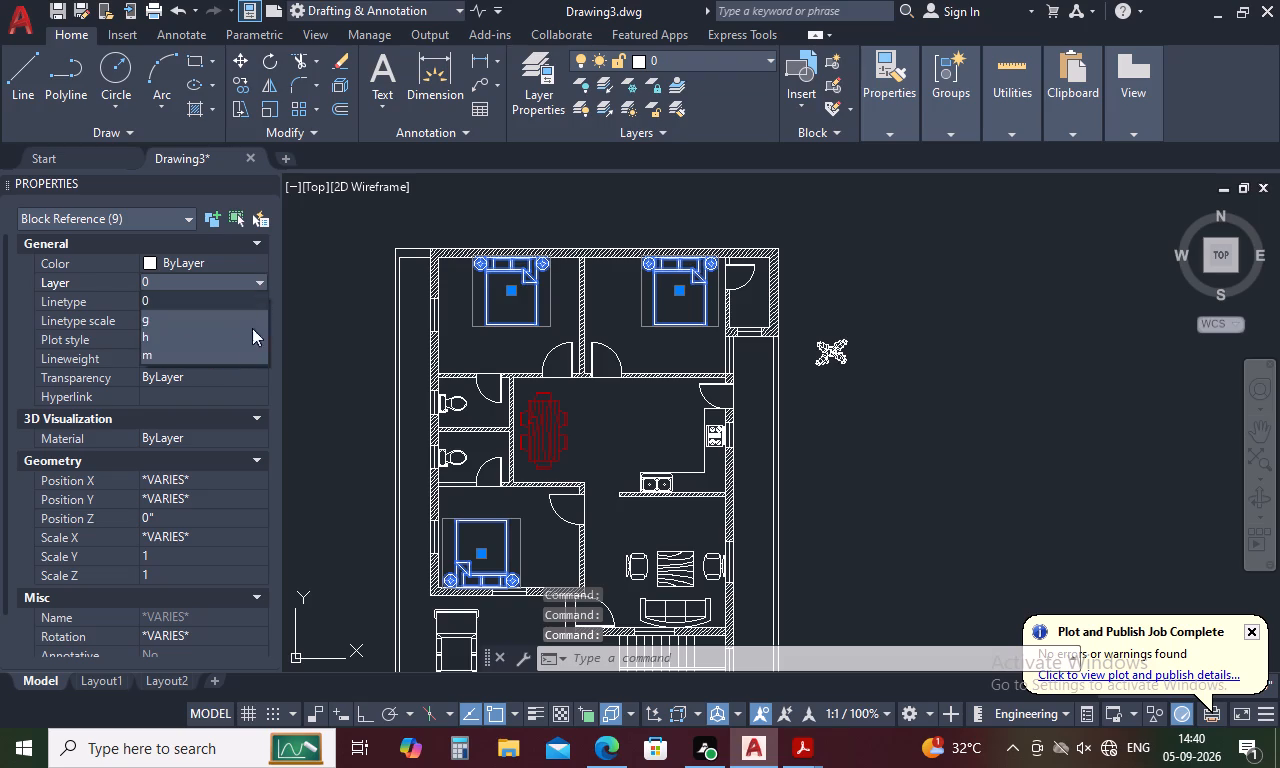
{"action": "left_click", "coordinate": [243, 338]}
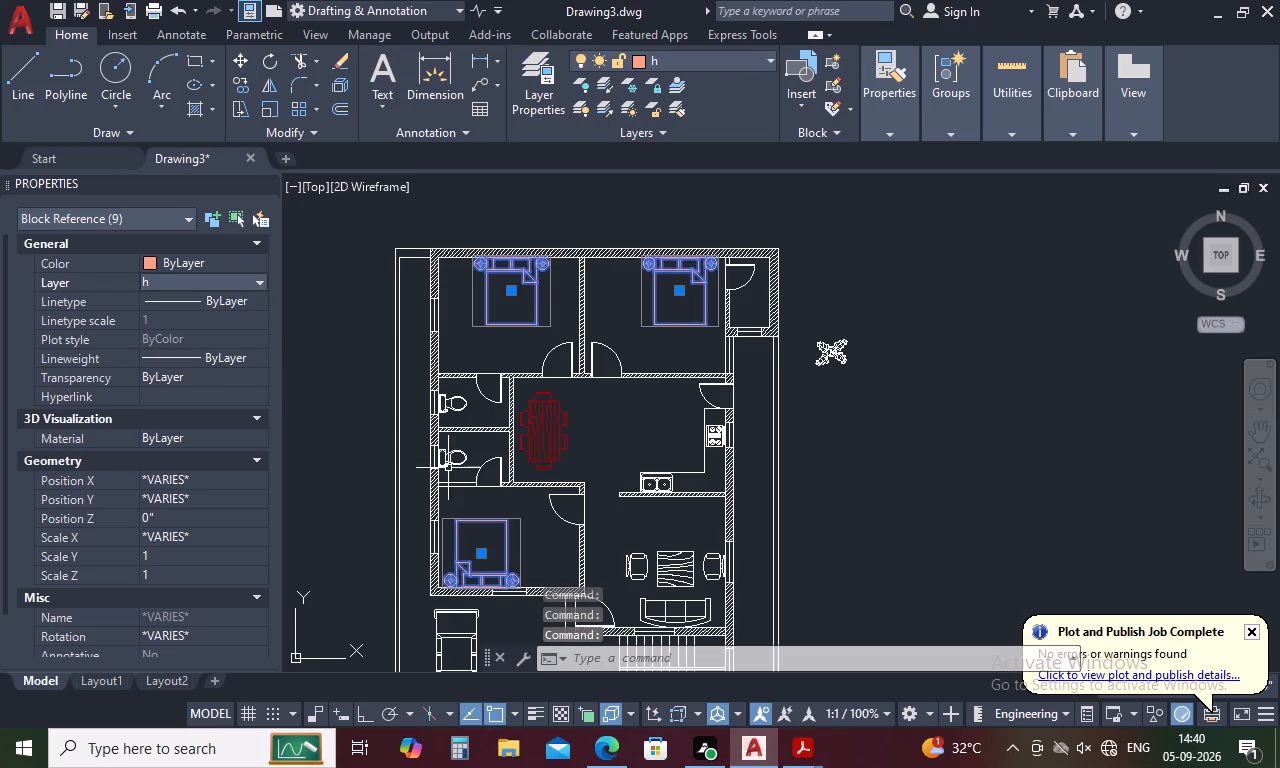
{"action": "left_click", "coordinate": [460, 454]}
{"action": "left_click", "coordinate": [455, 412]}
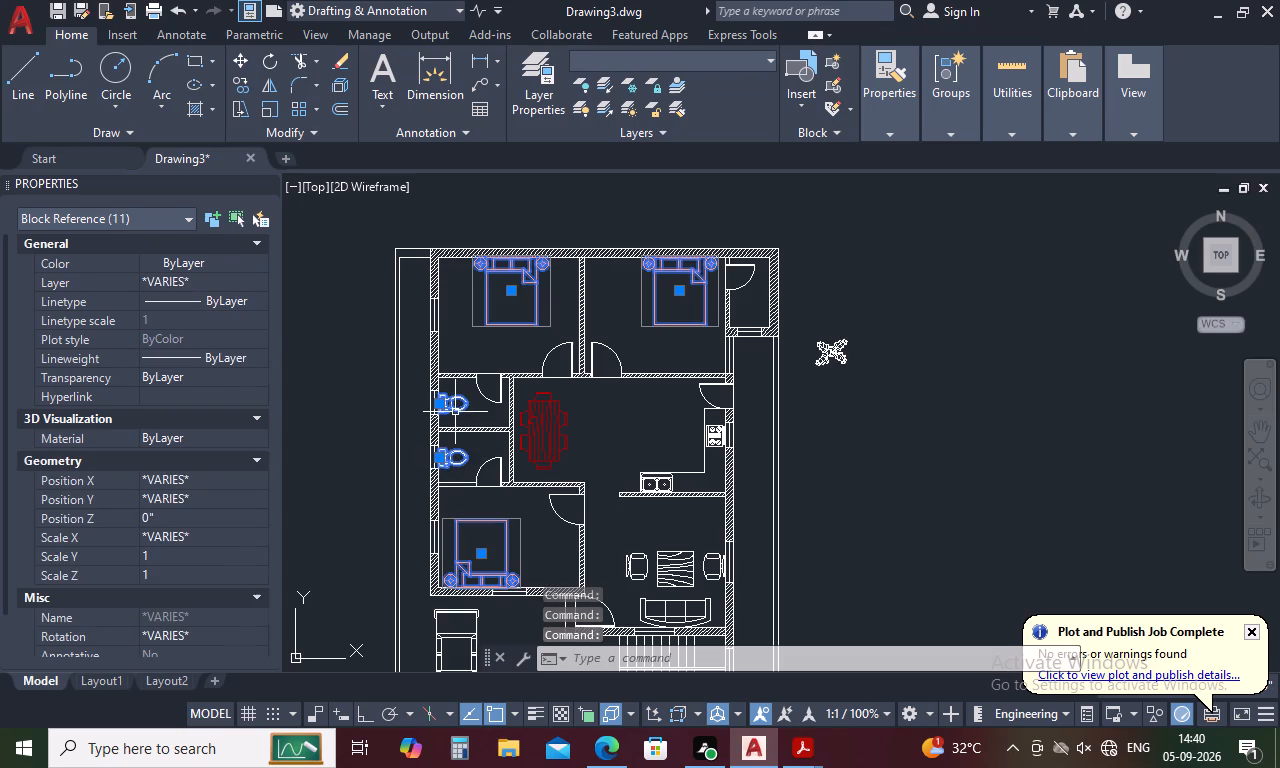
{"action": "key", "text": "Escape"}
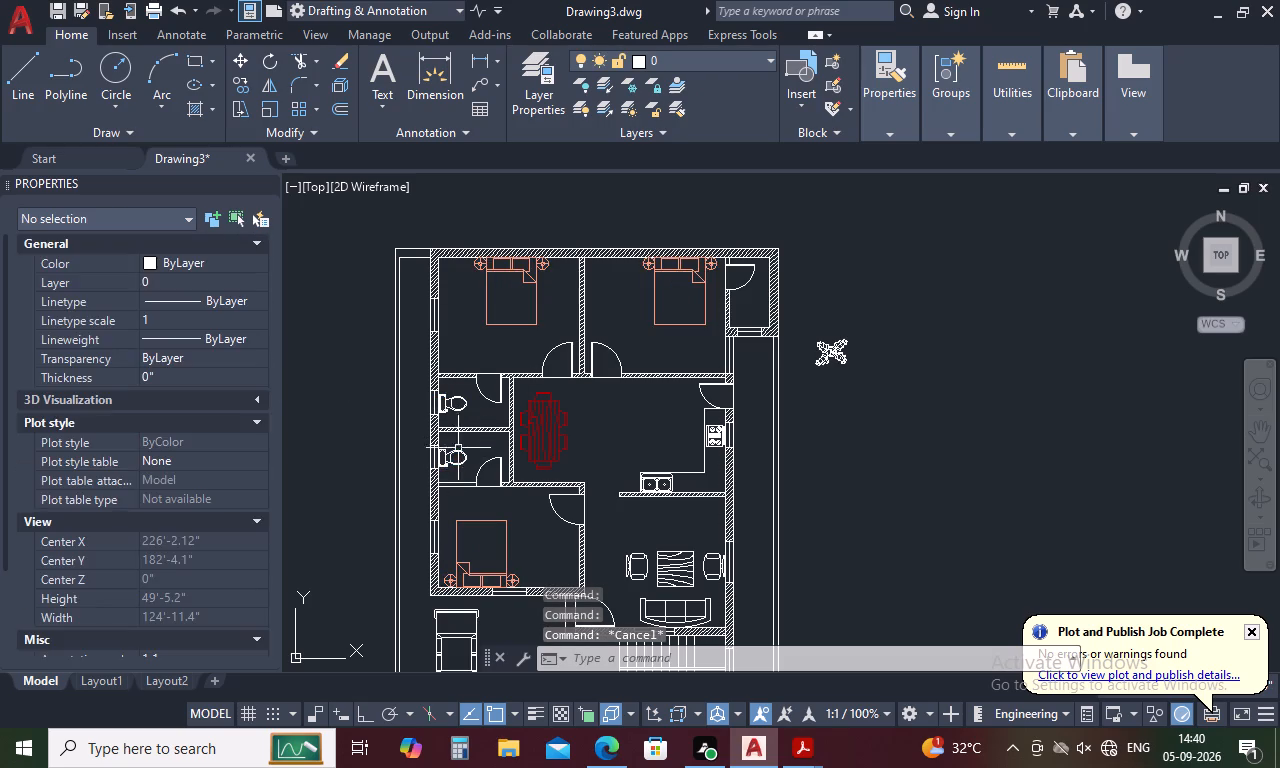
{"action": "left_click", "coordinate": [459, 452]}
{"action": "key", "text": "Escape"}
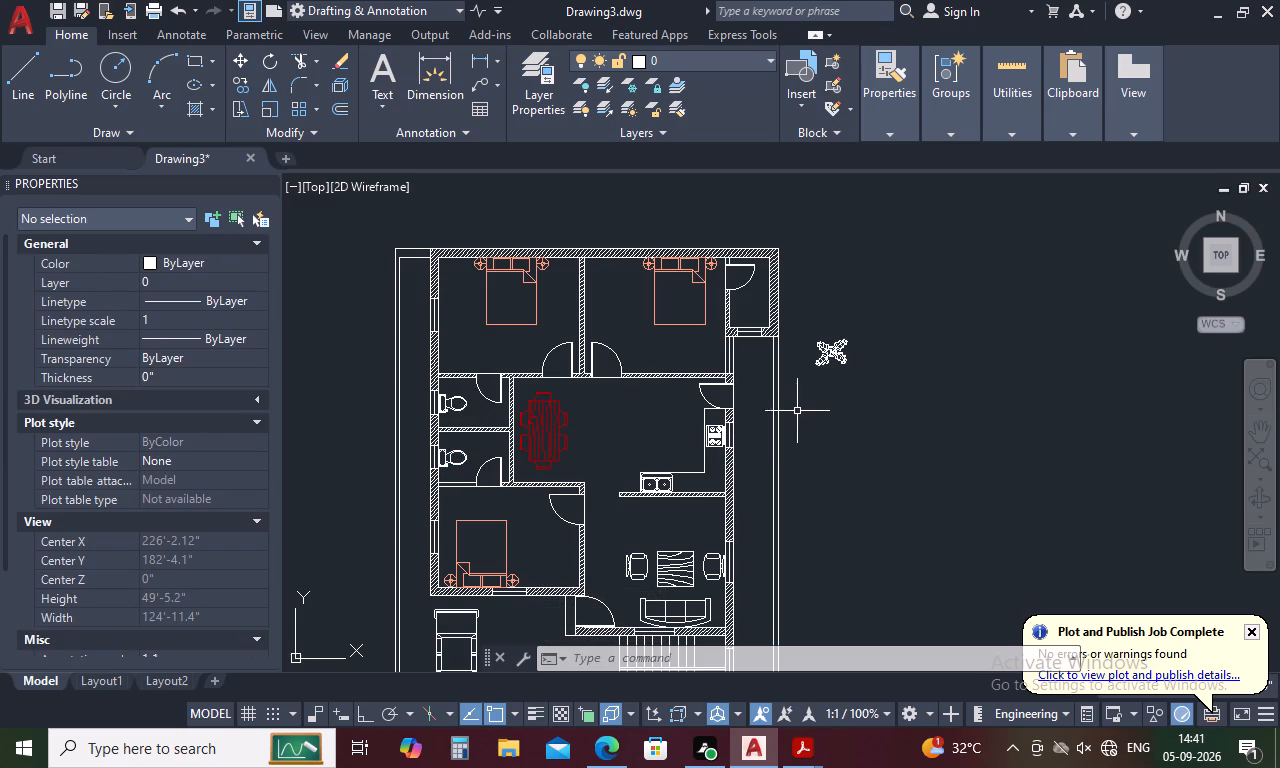
Assign the plant block outside the house to layer g.
{"action": "left_click", "coordinate": [817, 353]}
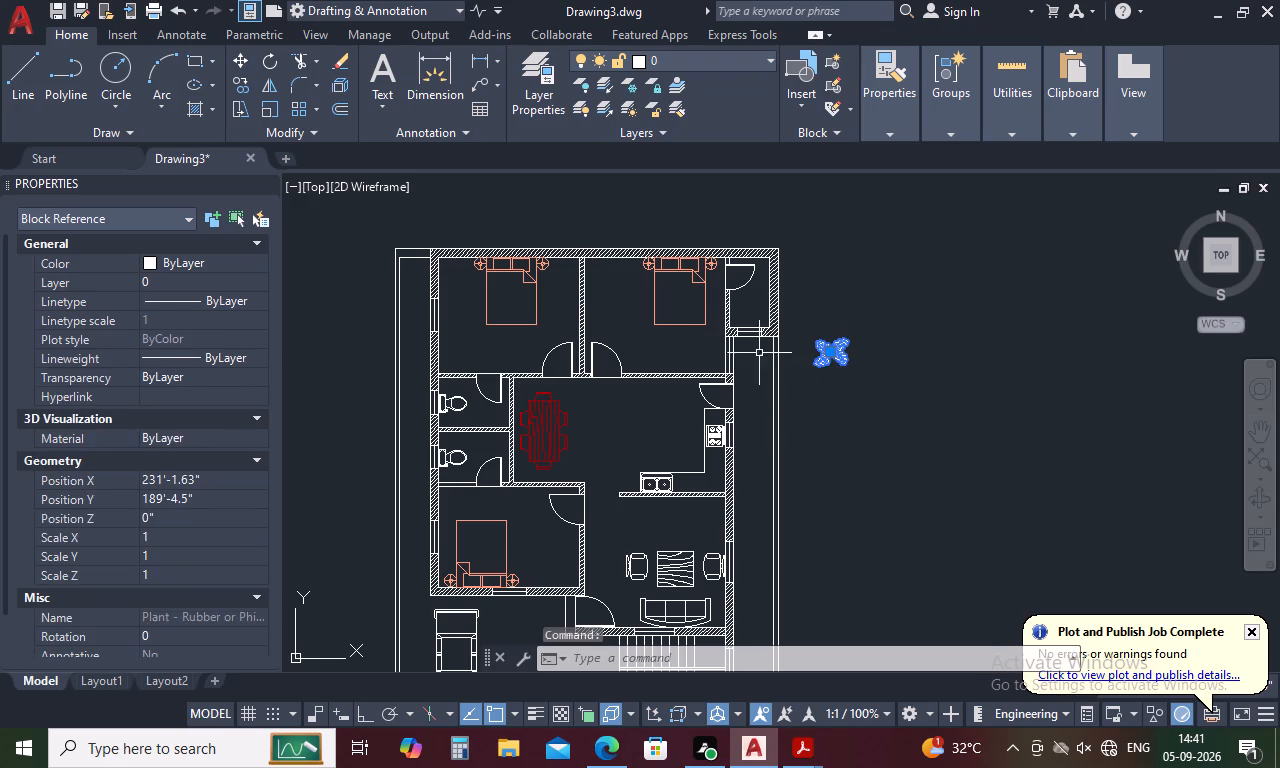
{"action": "left_click", "coordinate": [251, 280]}
{"action": "left_click", "coordinate": [259, 280]}
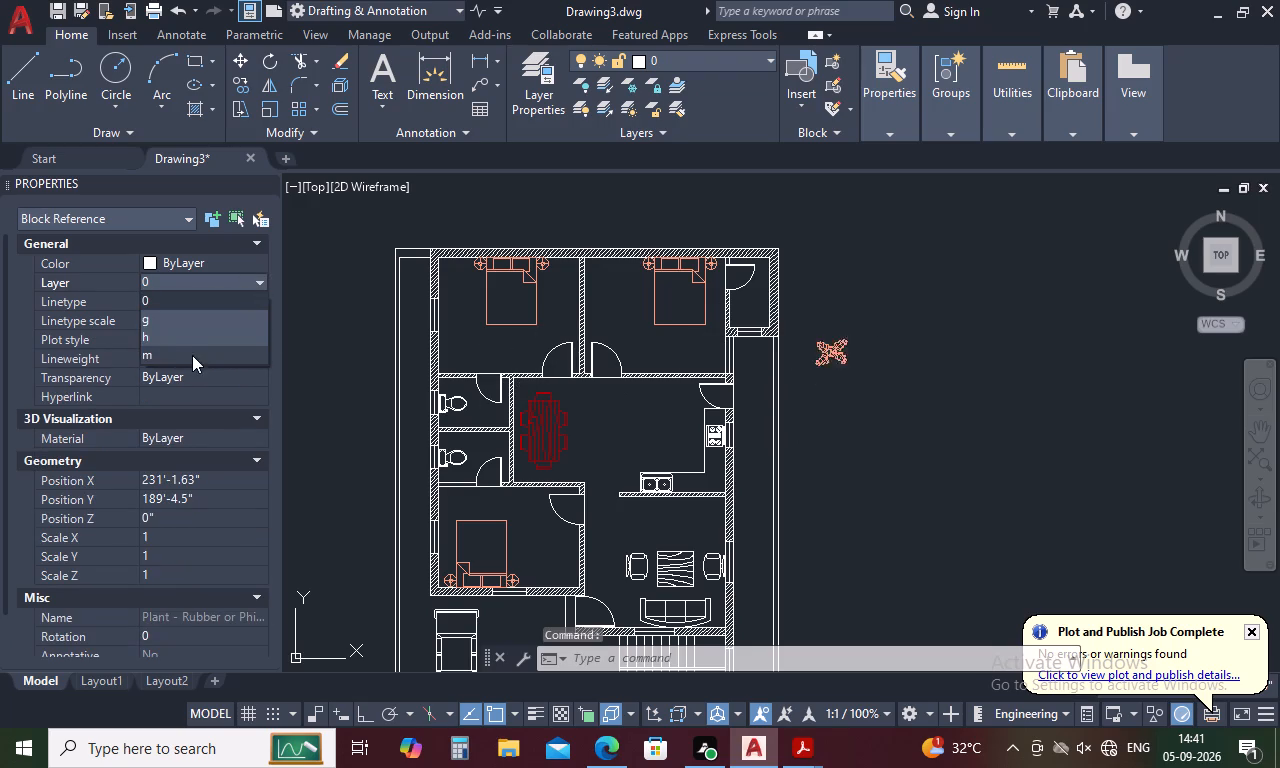
{"action": "left_click", "coordinate": [221, 315]}
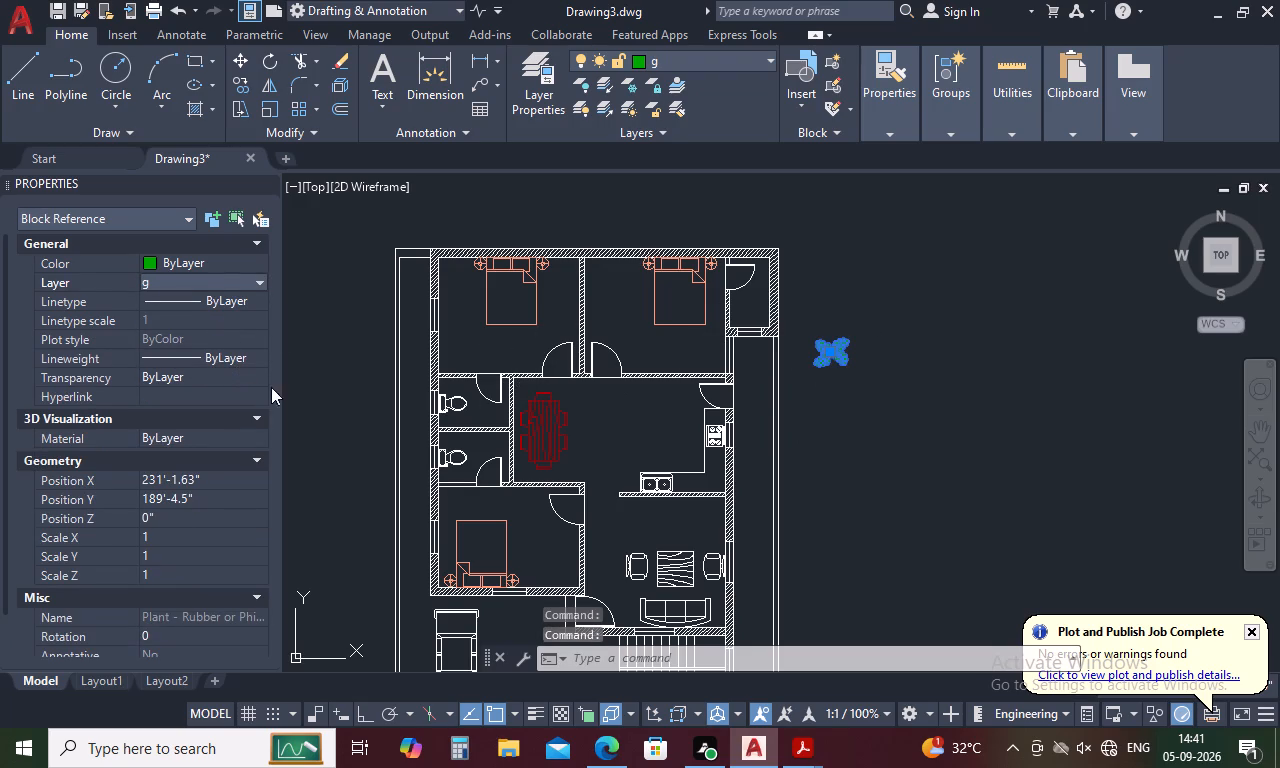
{"action": "key", "text": "Escape"}
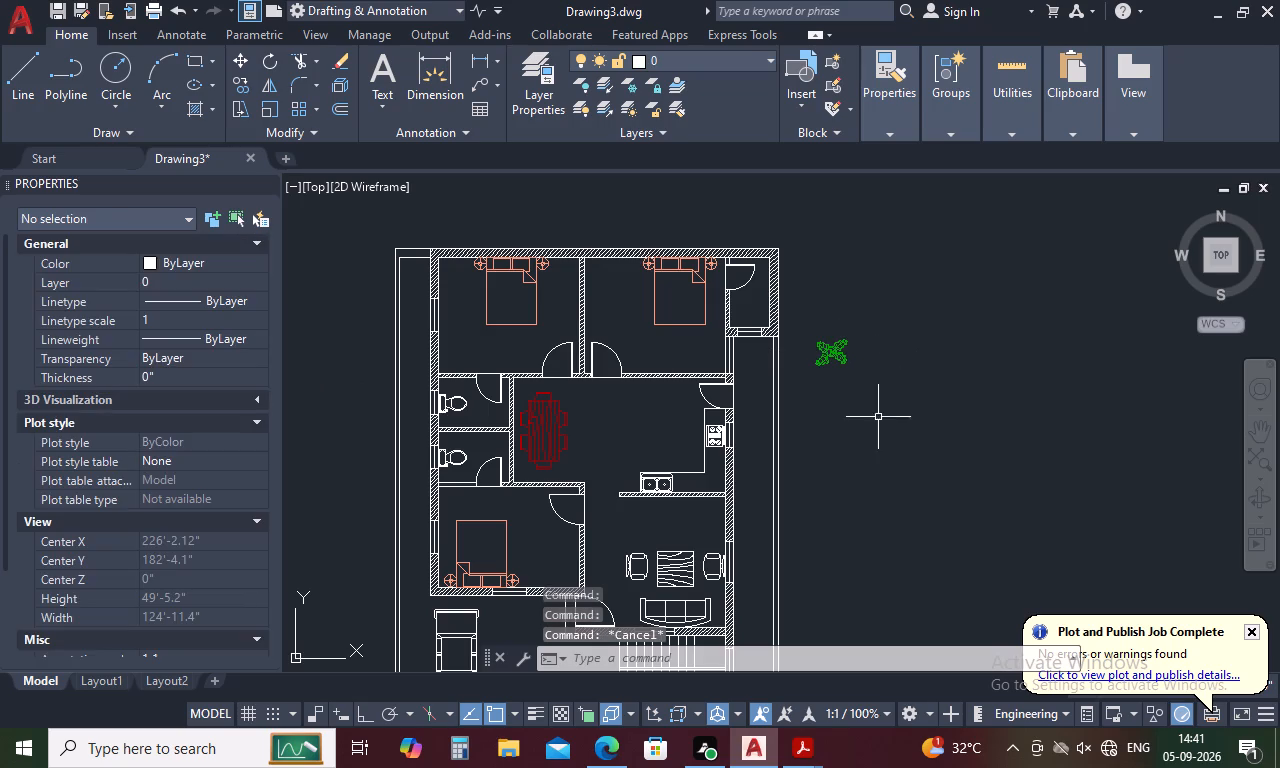
Move the plant into the upper-left corner of the side passage, between the compound wall and the bedroom's outer wall.
{"action": "left_click", "coordinate": [827, 356]}
{"action": "right_click", "coordinate": [827, 356]}
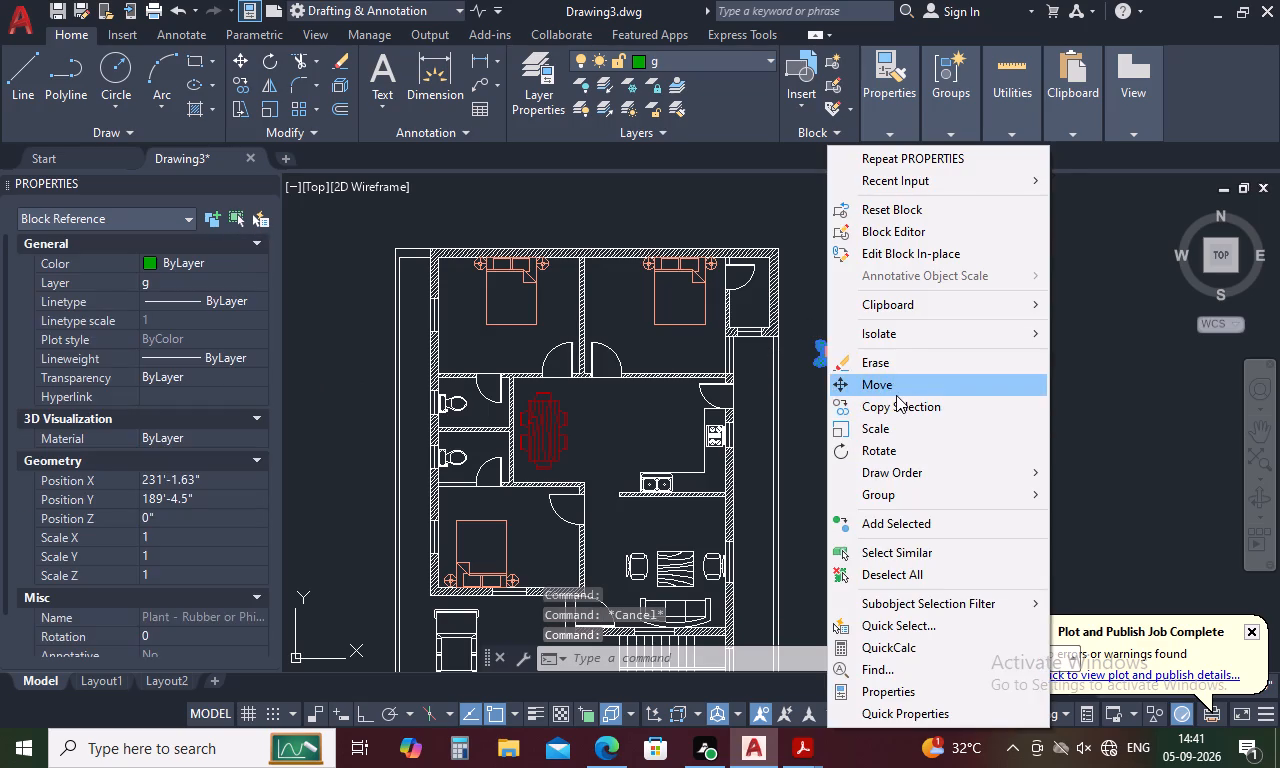
{"action": "left_click", "coordinate": [899, 387]}
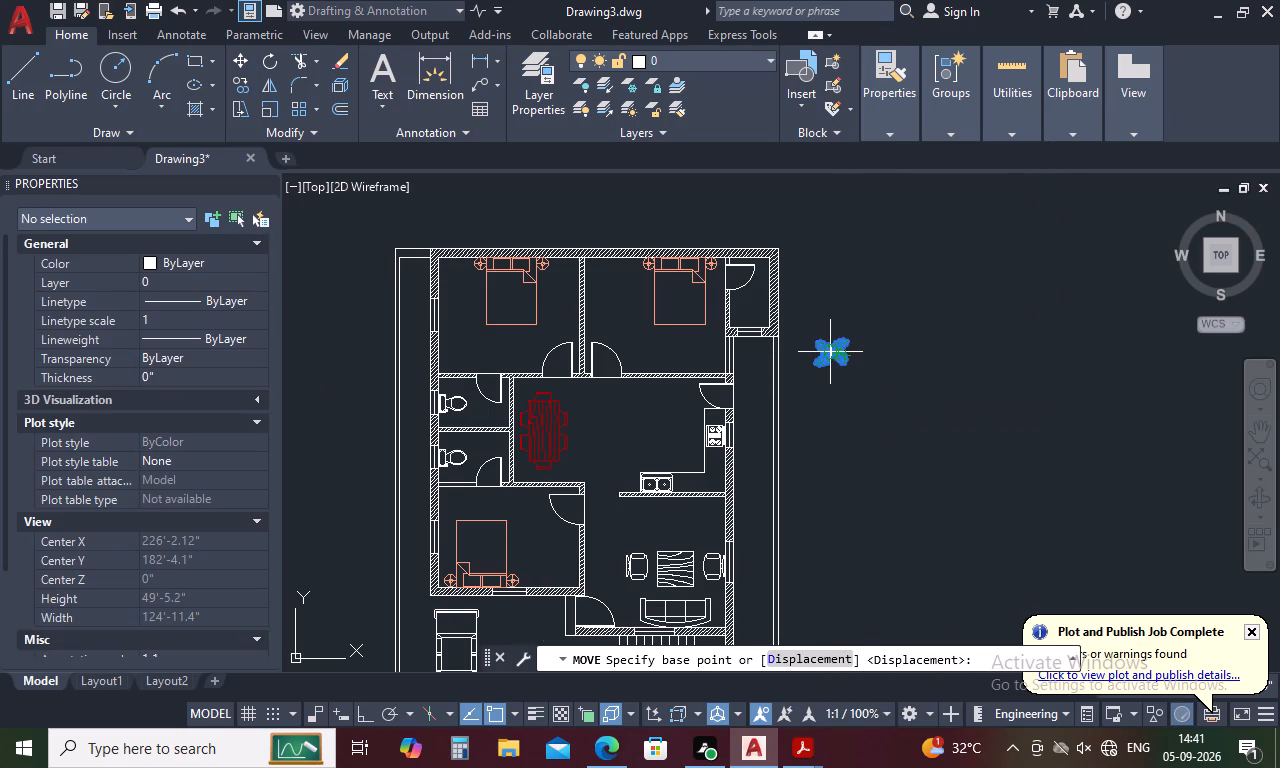
{"action": "left_click", "coordinate": [830, 352]}
{"action": "scroll", "coordinate": [830, 352], "scroll_direction": "down", "scroll_amount": 2}
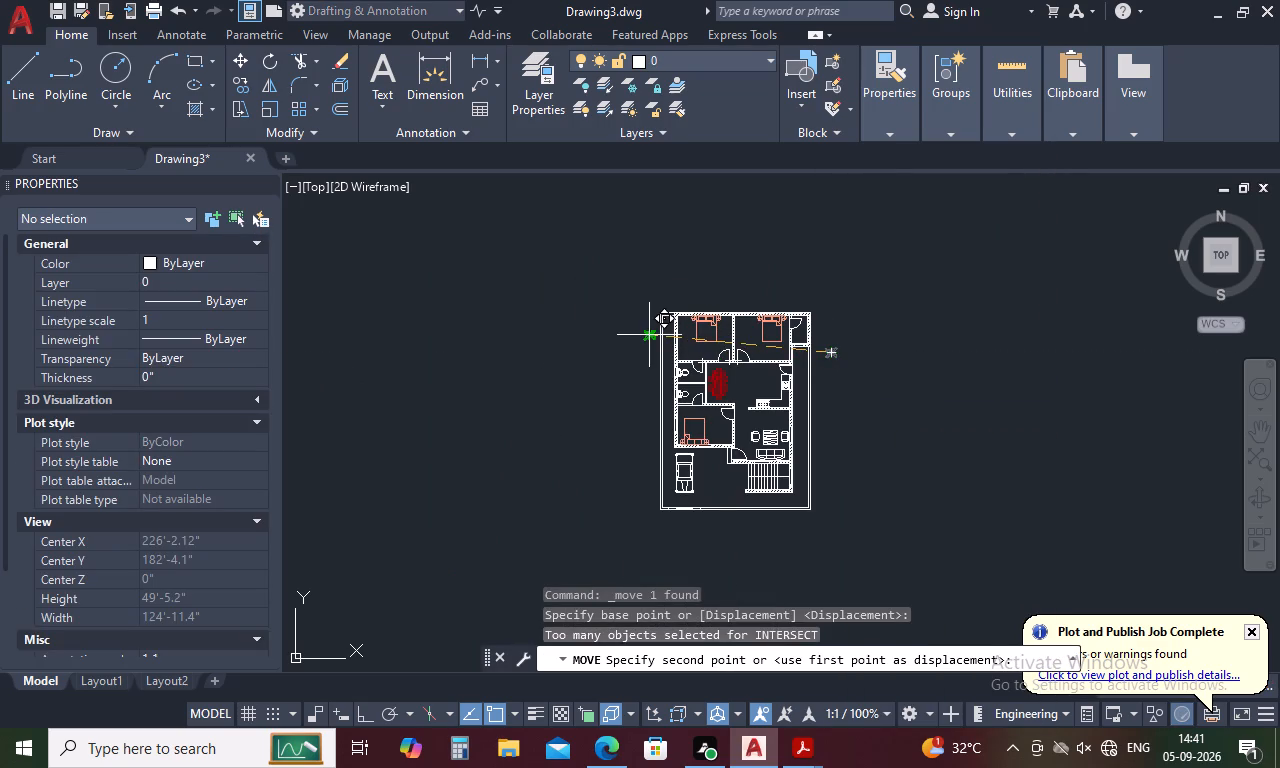
{"action": "scroll", "coordinate": [649, 335], "scroll_direction": "up", "scroll_amount": 6}
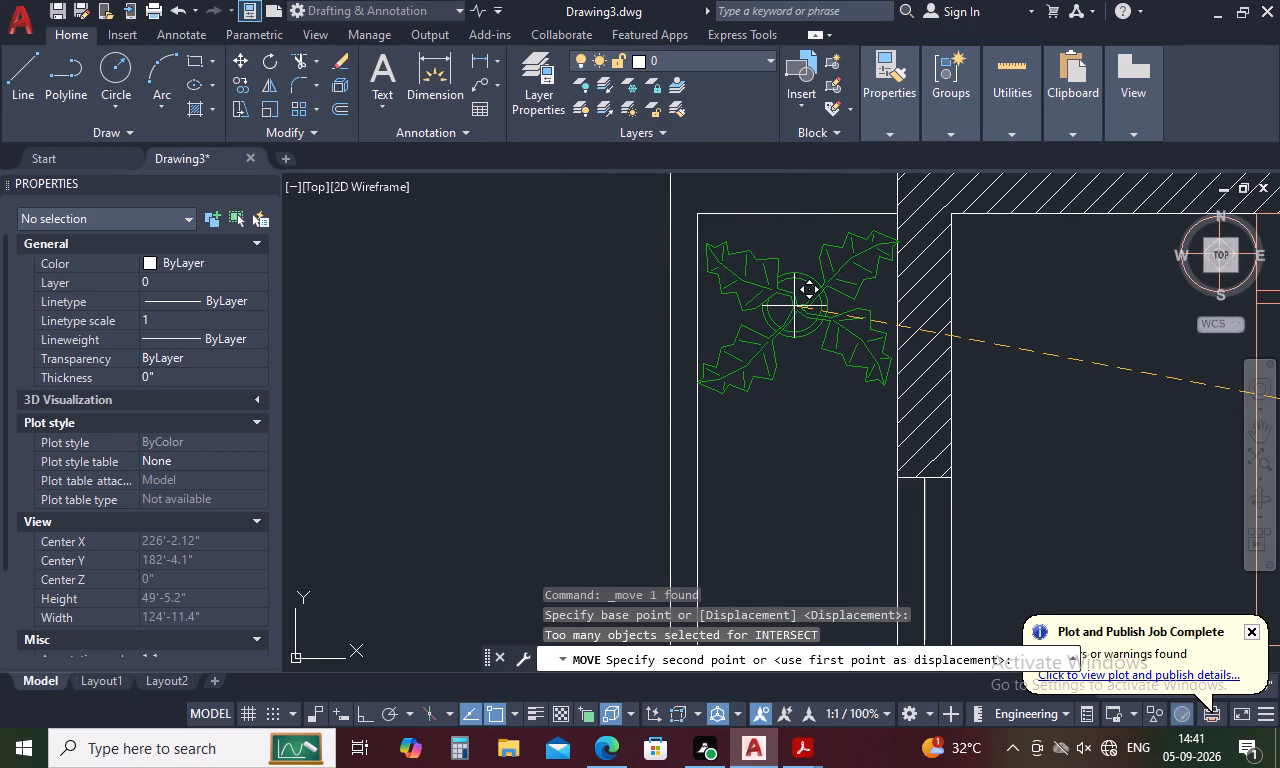
{"action": "left_click", "coordinate": [794, 306]}
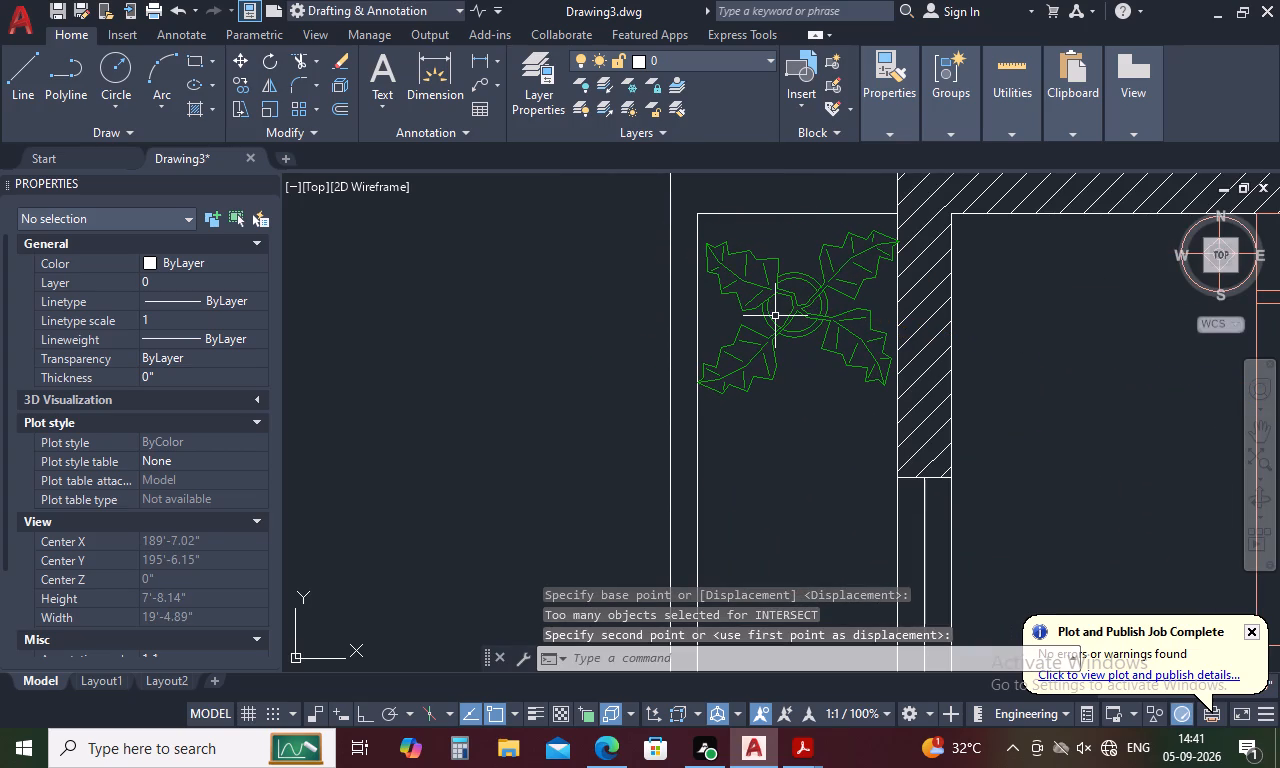
{"action": "key", "text": "grave"}
{"action": "left_click", "coordinate": [789, 312]}
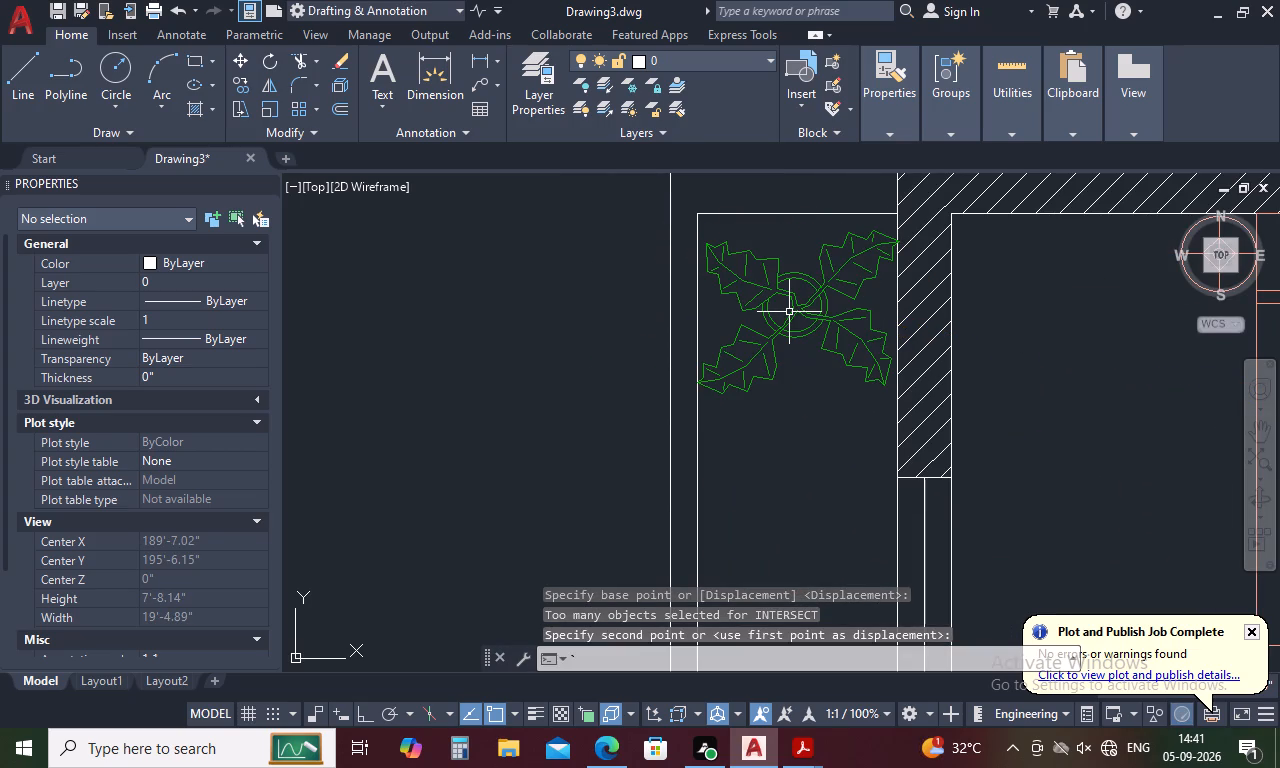
Scale the plant block in the side passage's upper-left corner down to about 0.76 around its centre.
{"action": "right_click", "coordinate": [789, 312]}
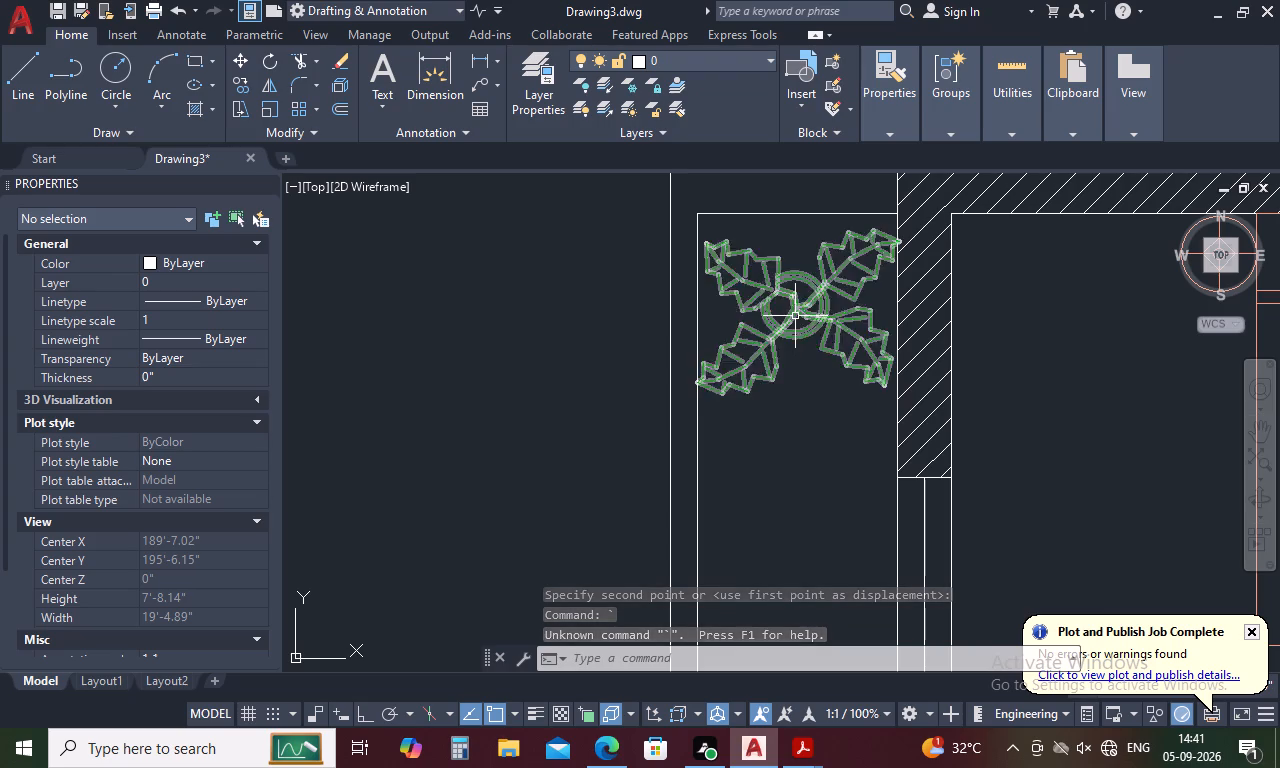
{"action": "left_click", "coordinate": [796, 316]}
{"action": "right_click", "coordinate": [796, 316]}
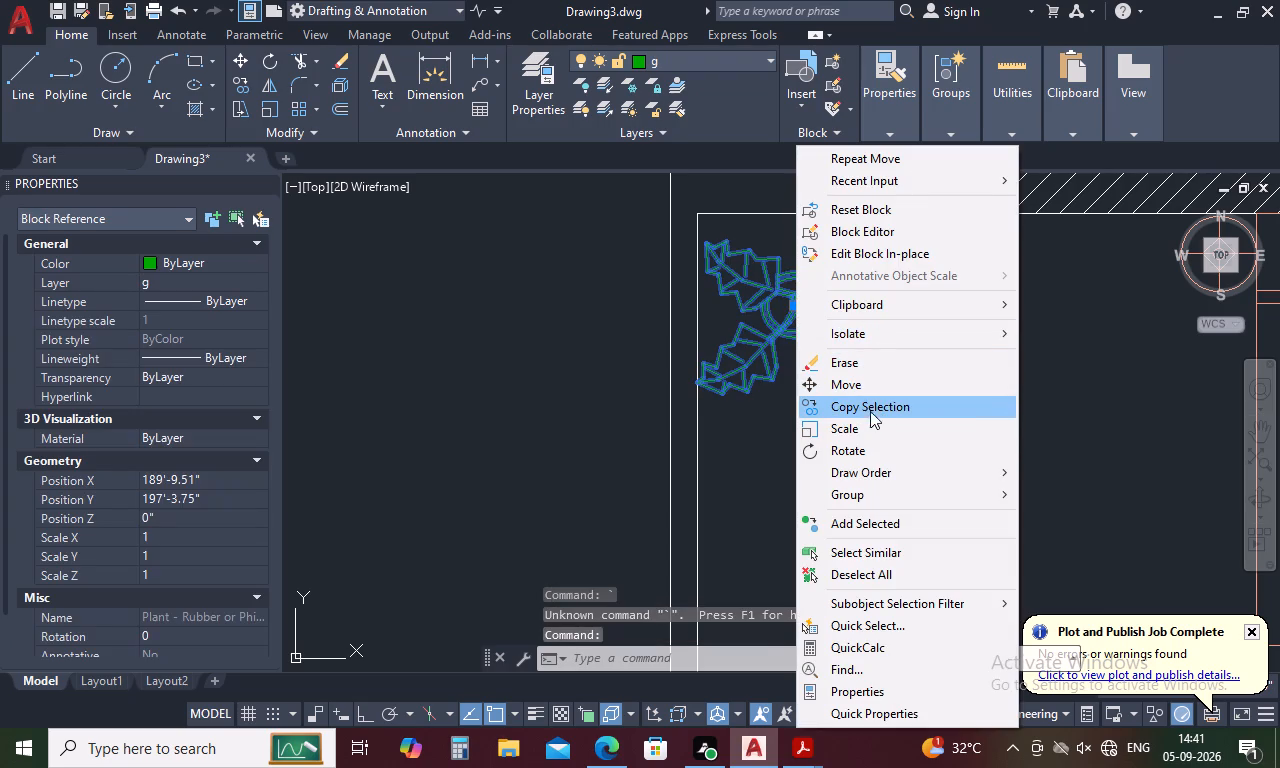
{"action": "left_click", "coordinate": [866, 421]}
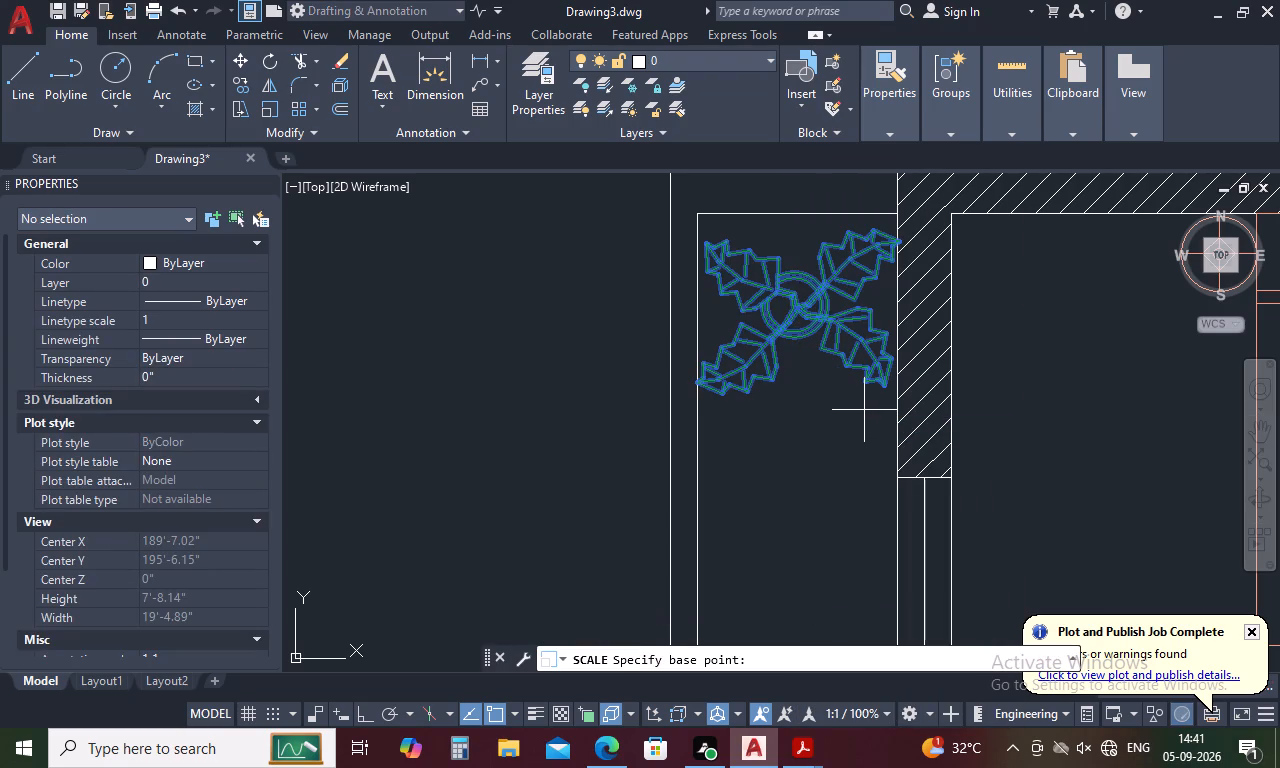
{"action": "left_click", "coordinate": [787, 304]}
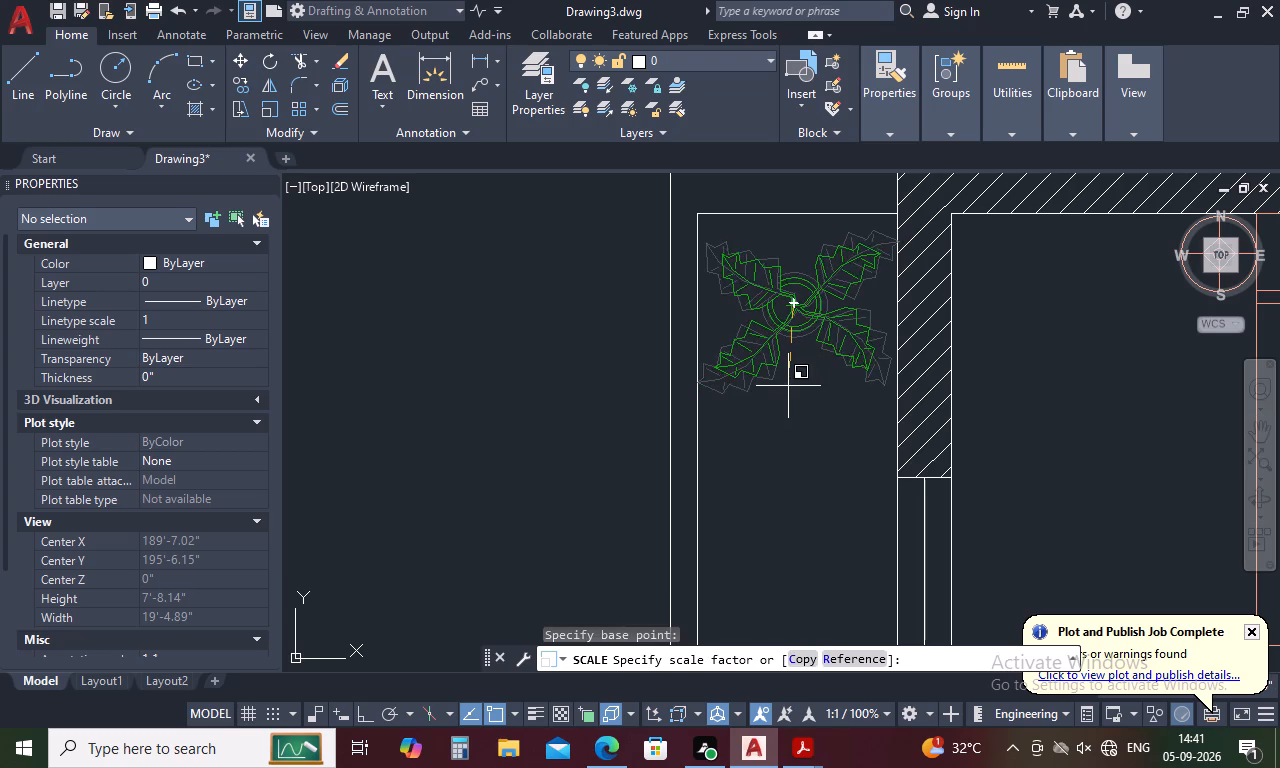
{"action": "left_click", "coordinate": [787, 380]}
Copy the scaled plant five times down the left side passage, ending in the compound's lower-left corner beside the car.
{"action": "left_click", "coordinate": [787, 310]}
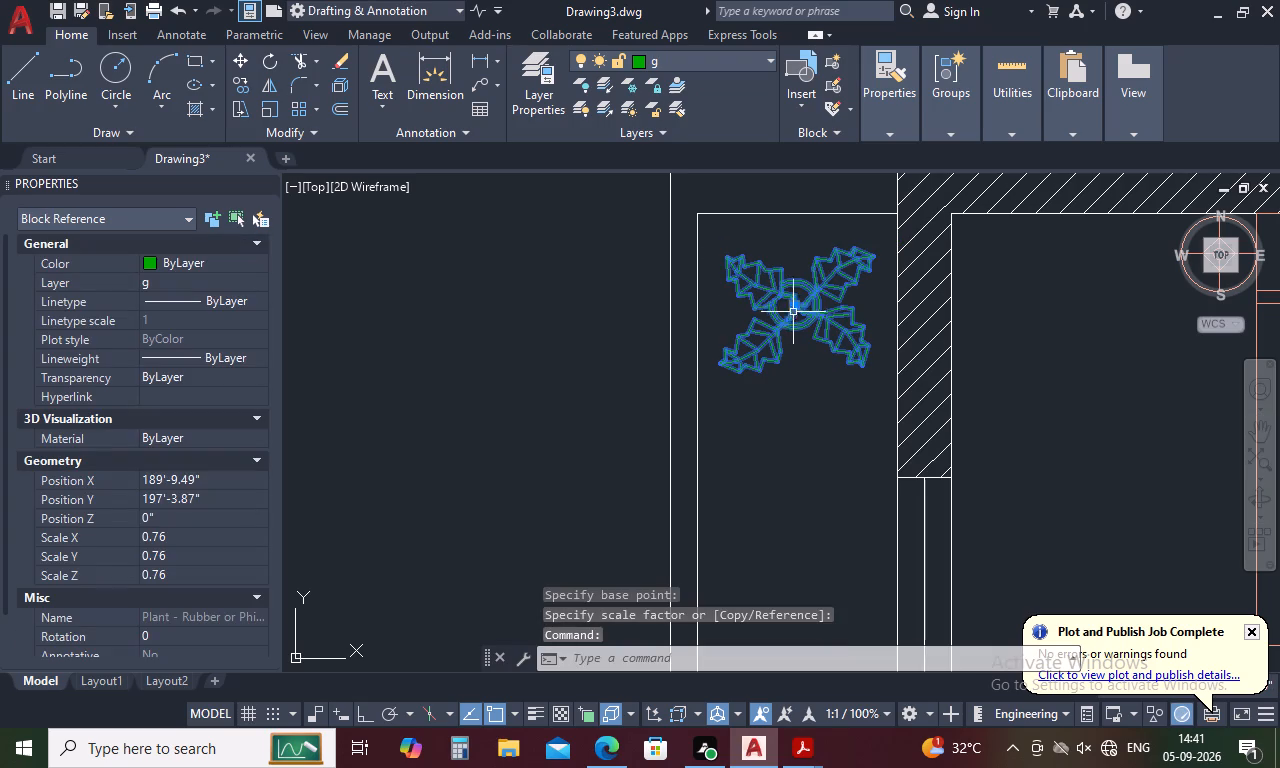
{"action": "right_click", "coordinate": [794, 344]}
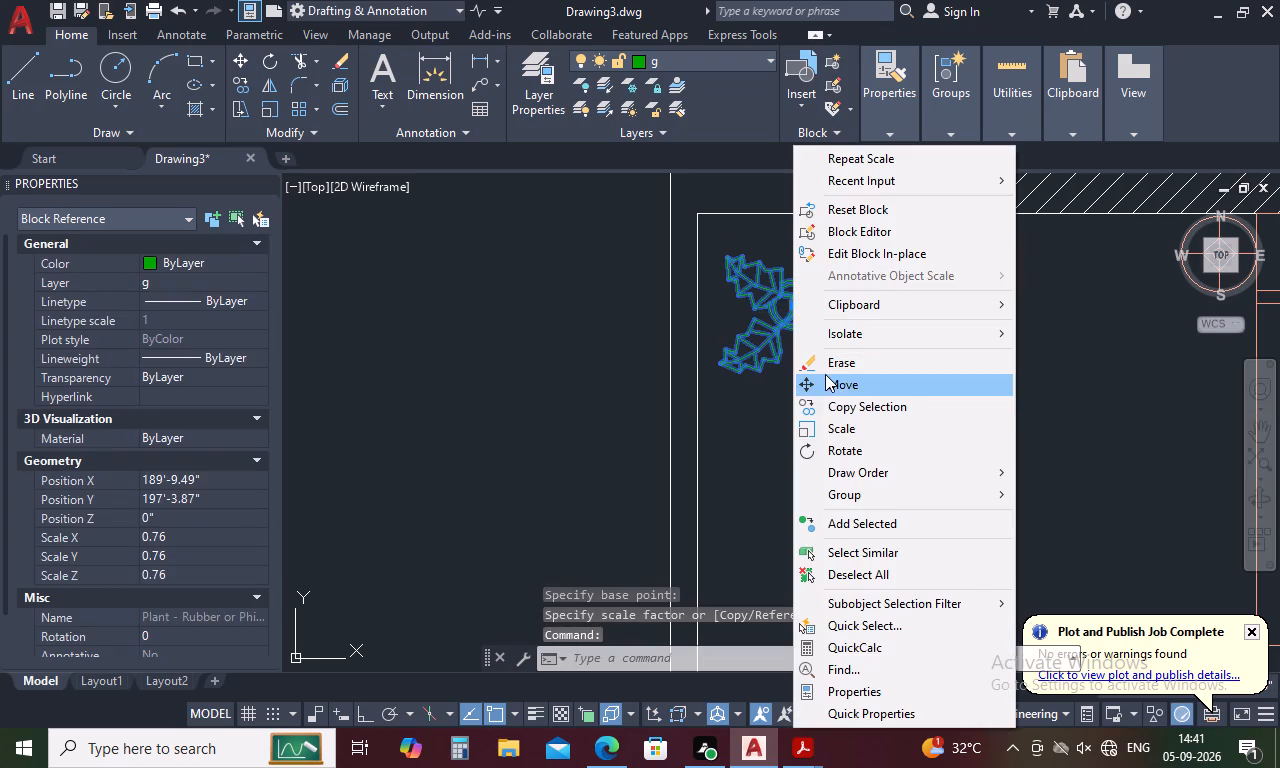
{"action": "left_click", "coordinate": [851, 410]}
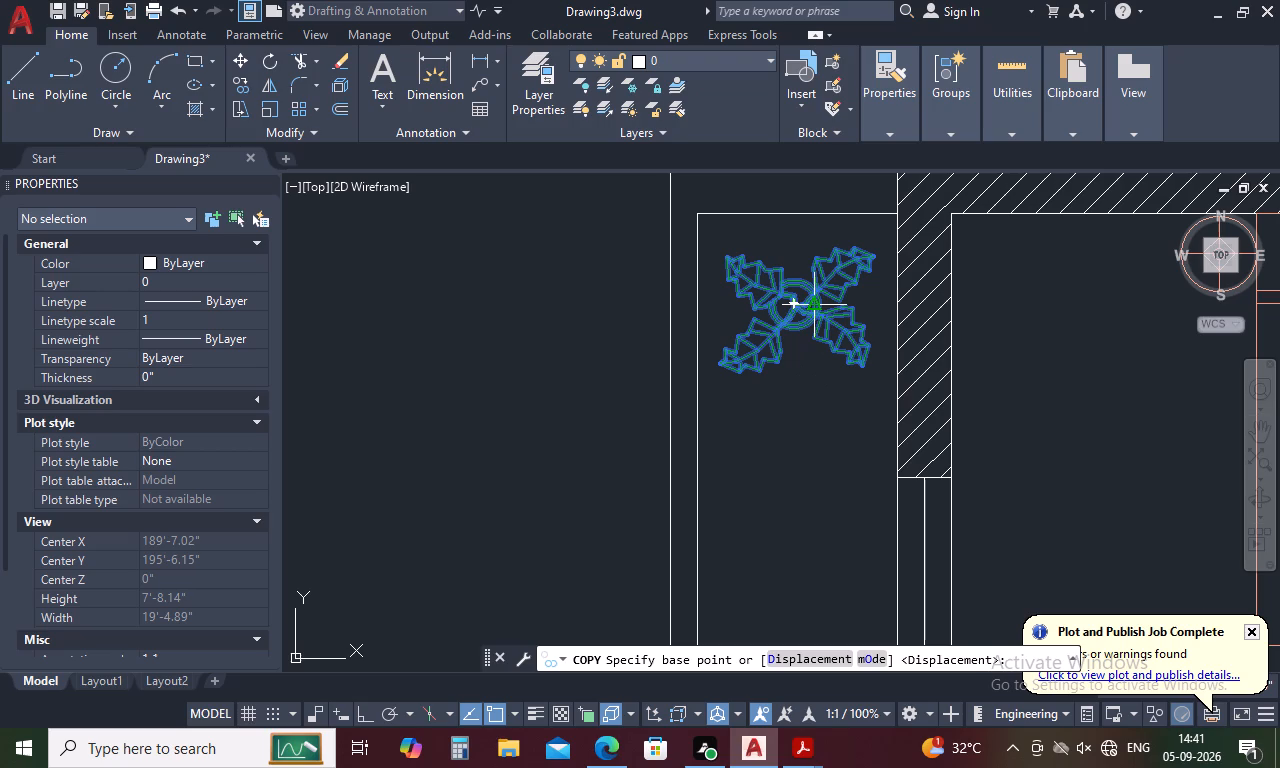
{"action": "left_click", "coordinate": [809, 307]}
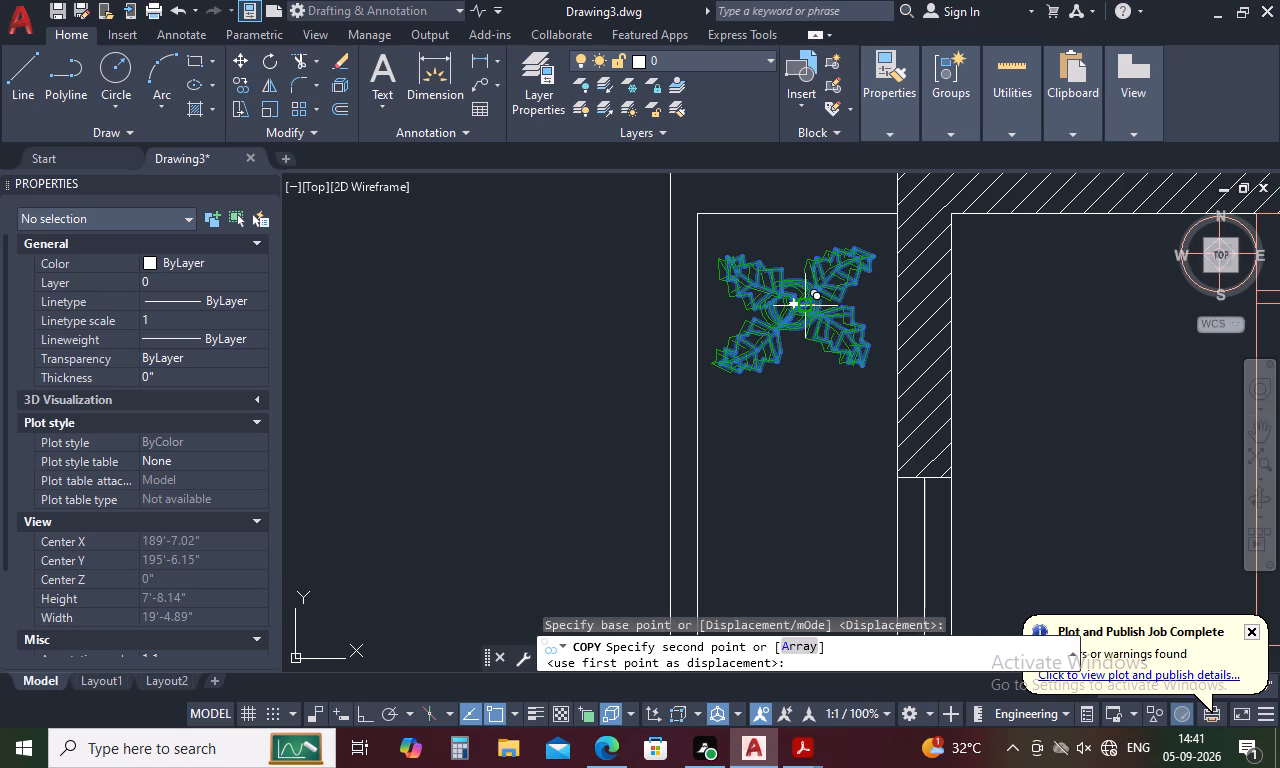
{"action": "scroll", "coordinate": [809, 307], "scroll_direction": "down", "scroll_amount": 3}
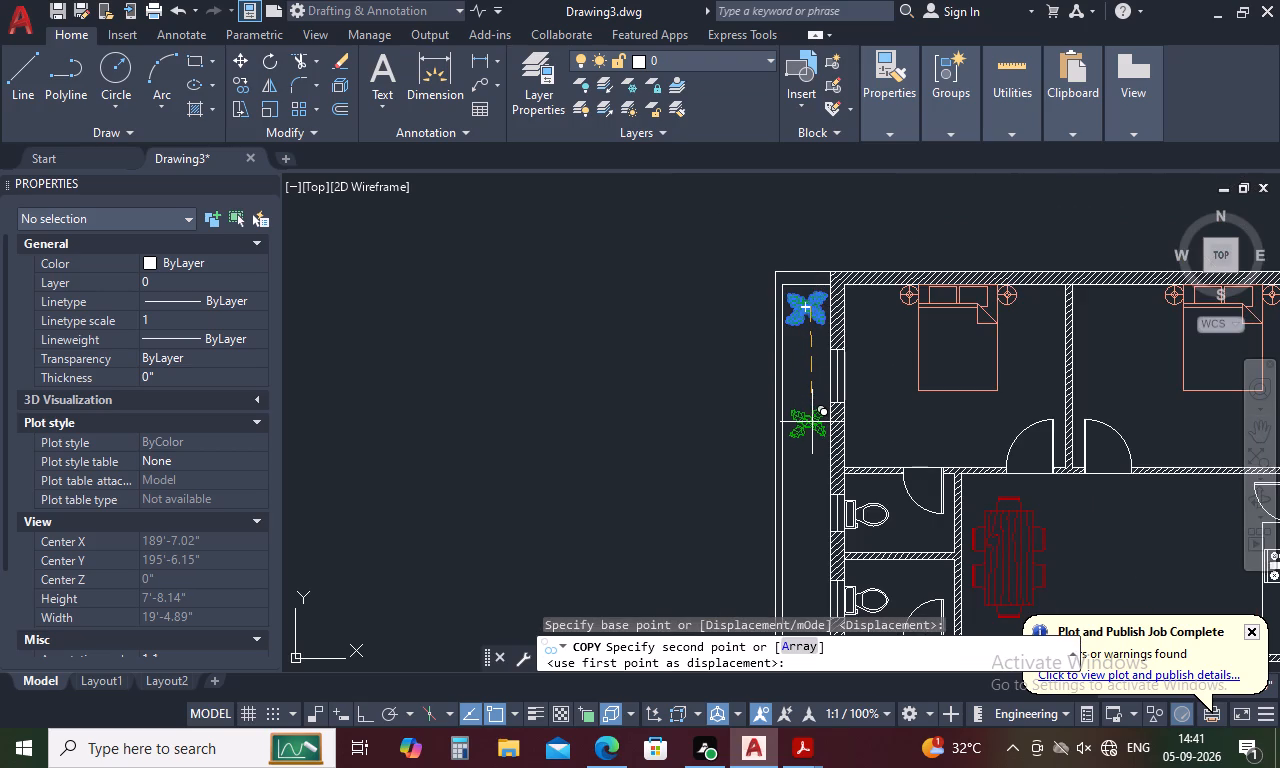
{"action": "left_click", "coordinate": [812, 422]}
{"action": "scroll", "coordinate": [810, 436], "scroll_direction": "down", "scroll_amount": 1}
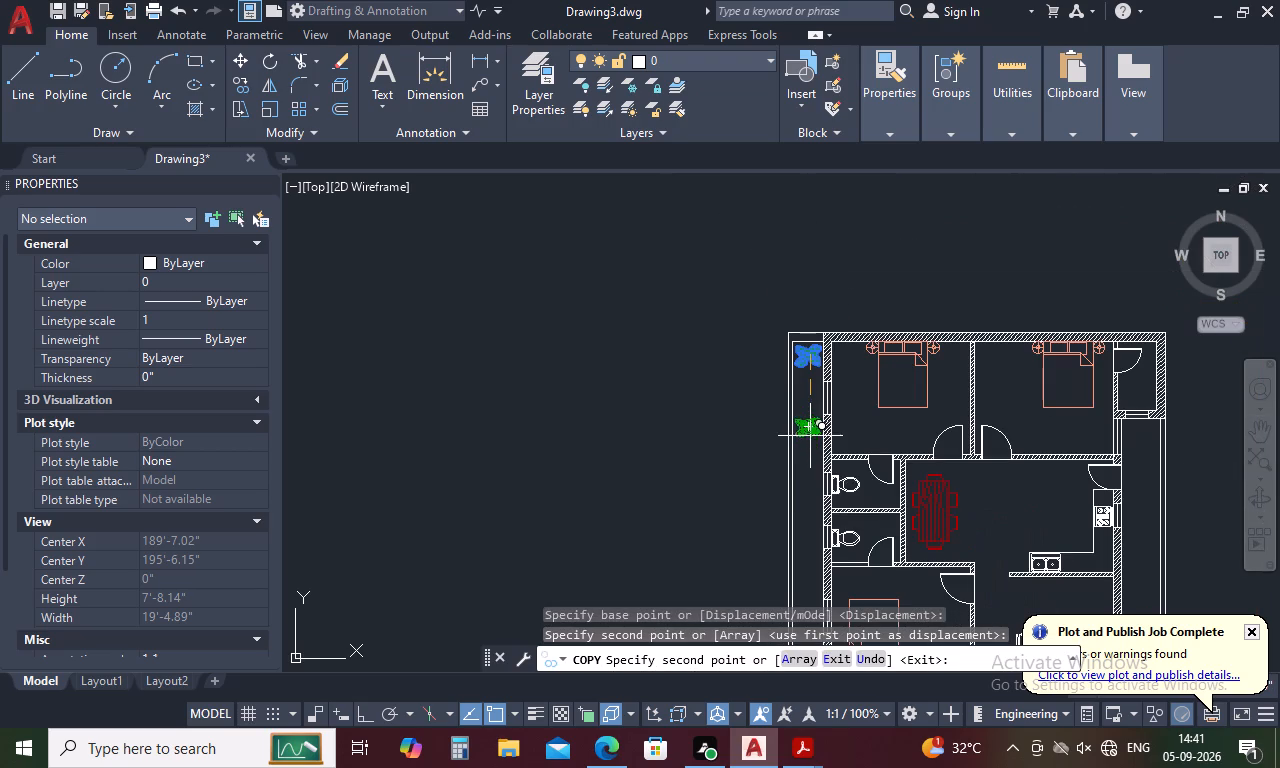
{"action": "left_click", "coordinate": [807, 497]}
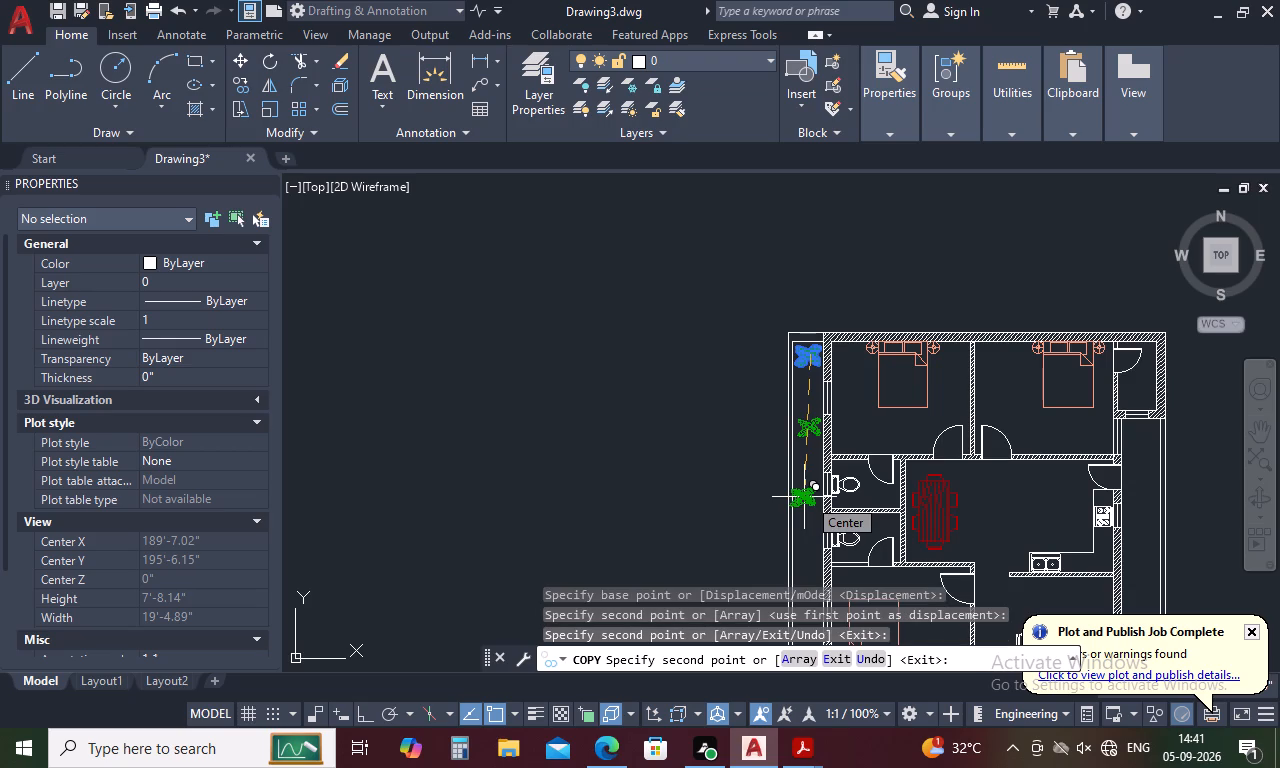
{"action": "scroll", "coordinate": [807, 497], "scroll_direction": "down", "scroll_amount": 2}
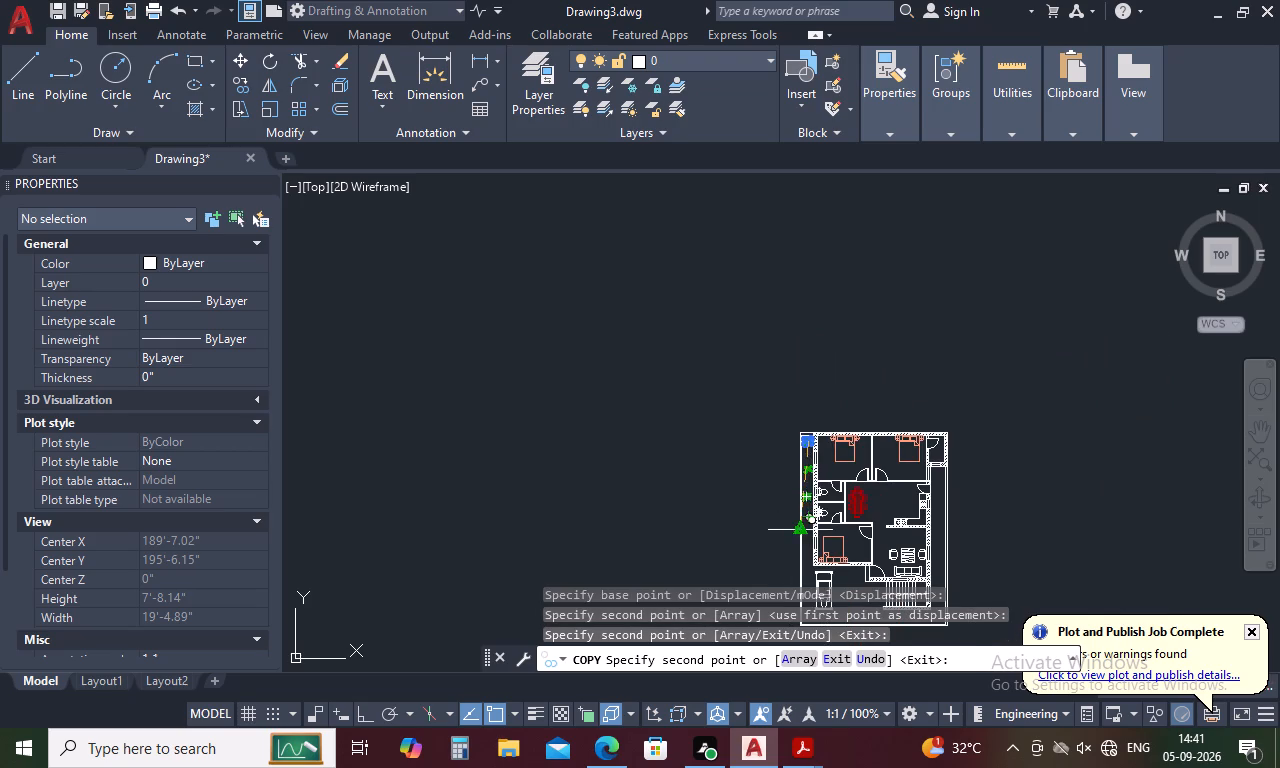
{"action": "scroll", "coordinate": [803, 535], "scroll_direction": "up", "scroll_amount": 3}
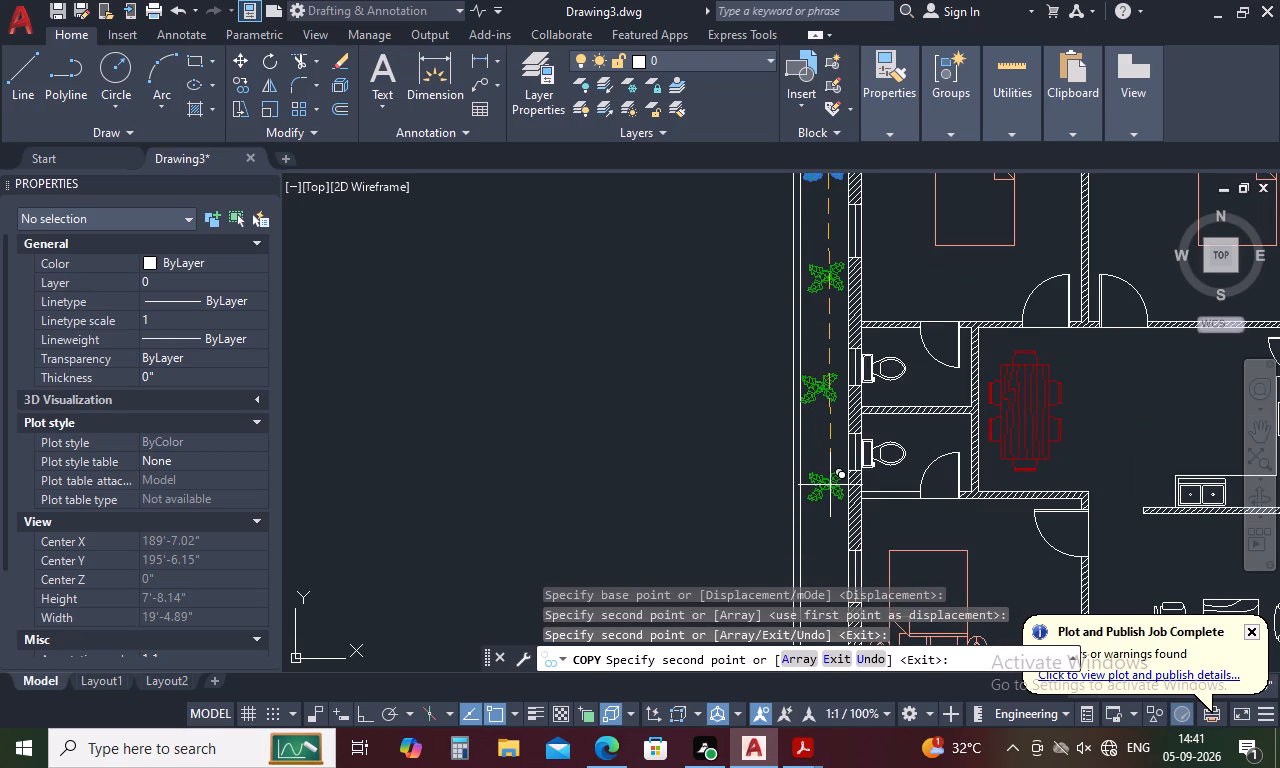
{"action": "left_click", "coordinate": [830, 485]}
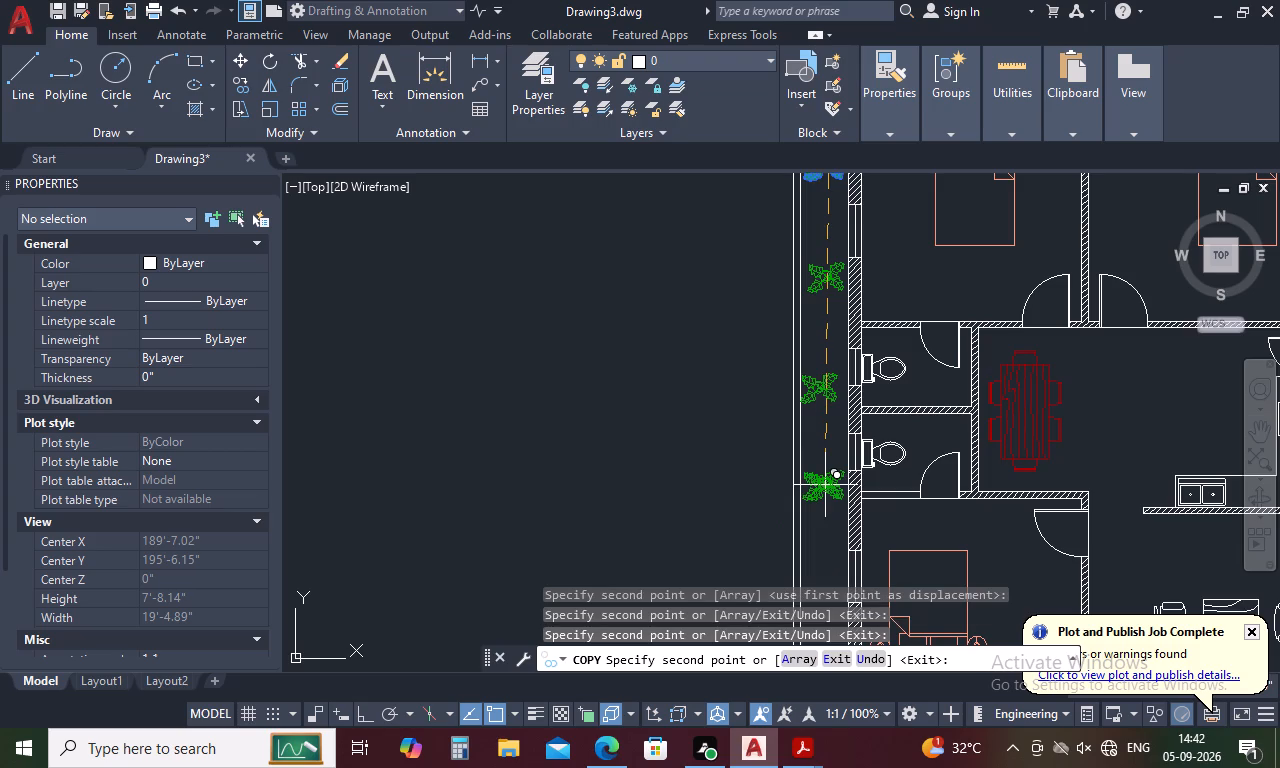
{"action": "scroll", "coordinate": [830, 485], "scroll_direction": "down", "scroll_amount": 4}
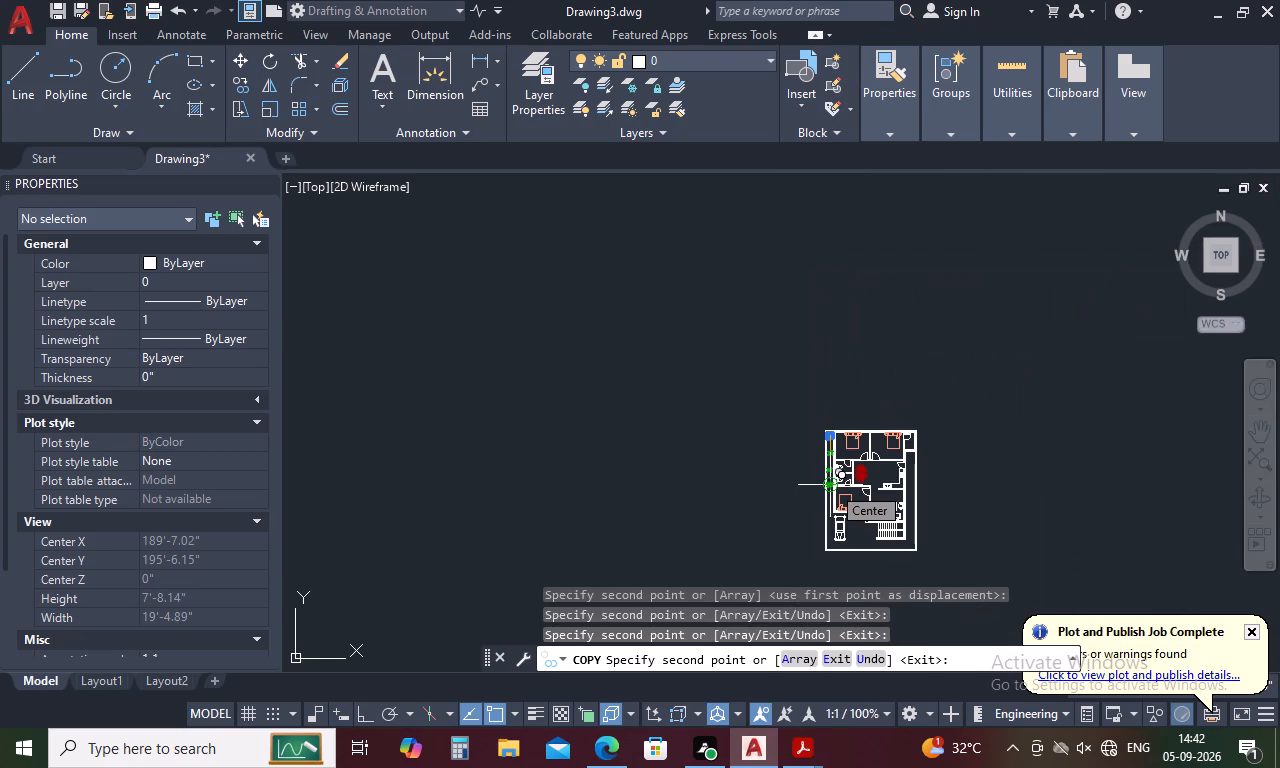
{"action": "scroll", "coordinate": [817, 513], "scroll_direction": "up", "scroll_amount": 3}
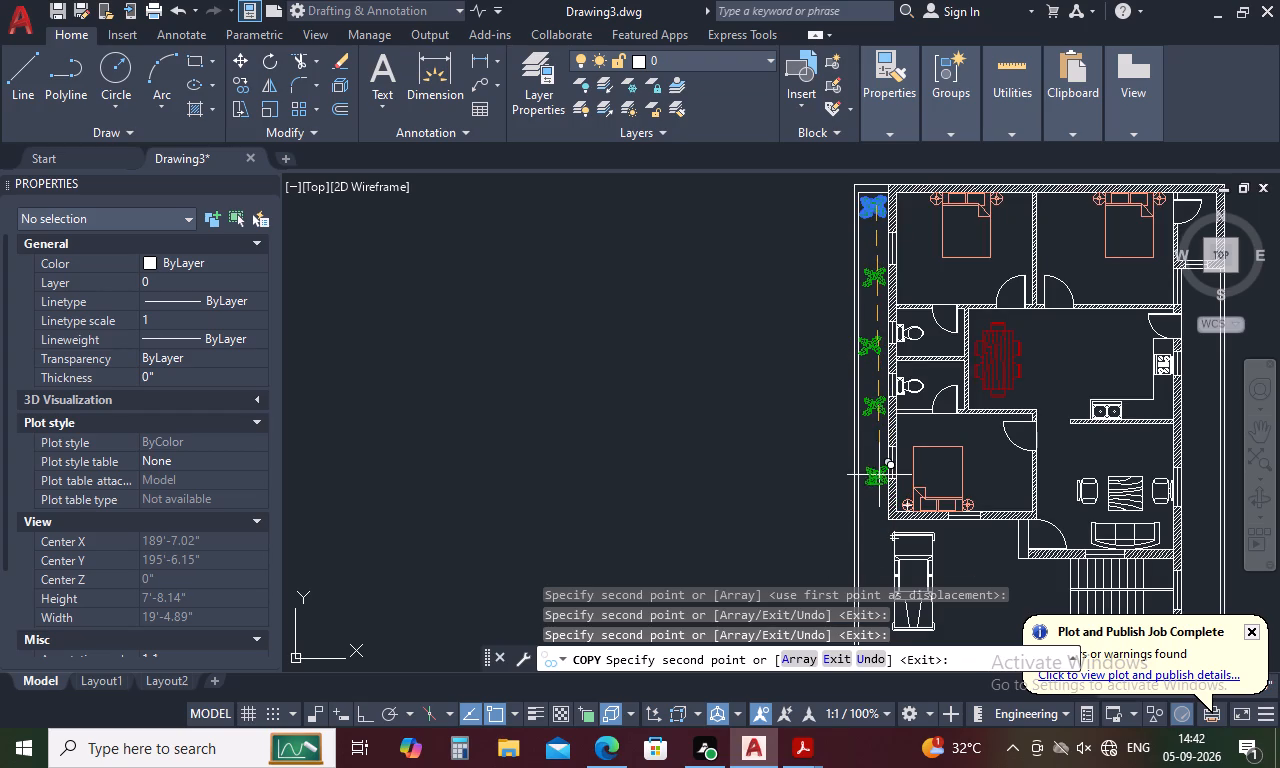
{"action": "left_click", "coordinate": [870, 513]}
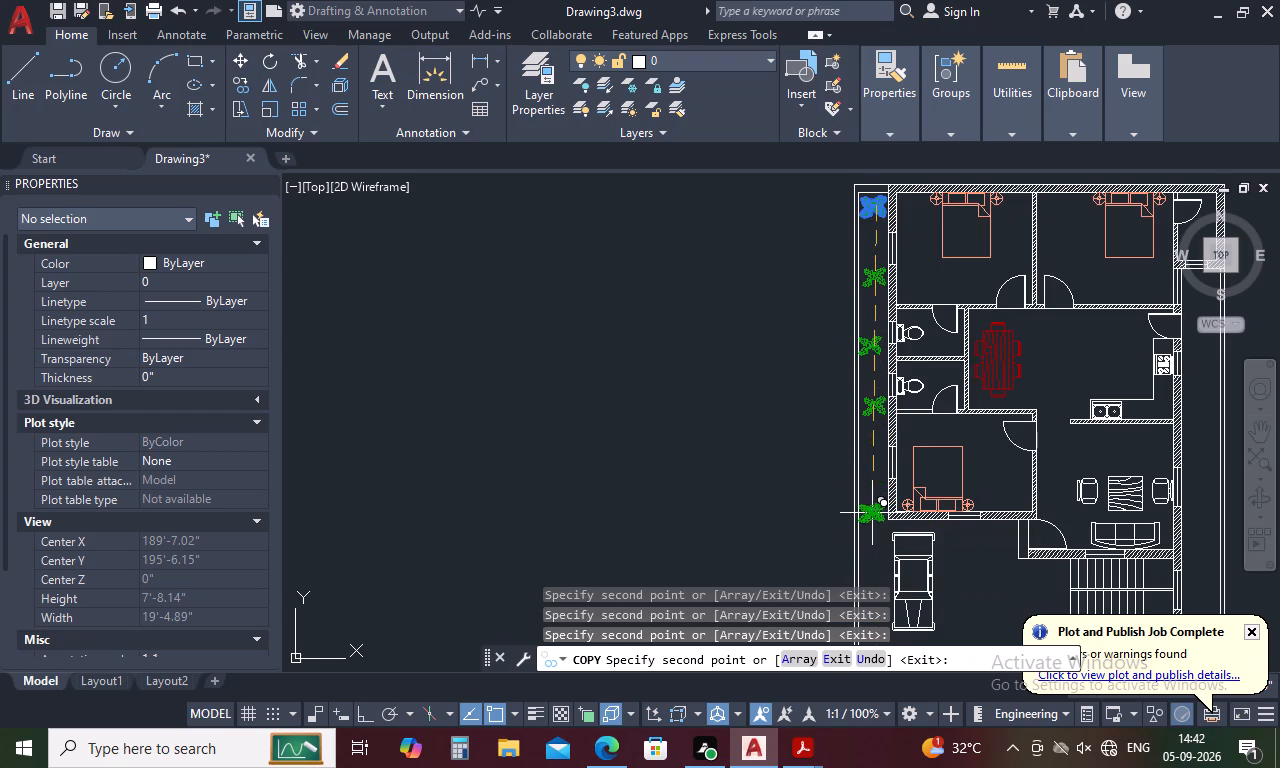
{"action": "scroll", "coordinate": [882, 451], "scroll_direction": "down", "scroll_amount": 3}
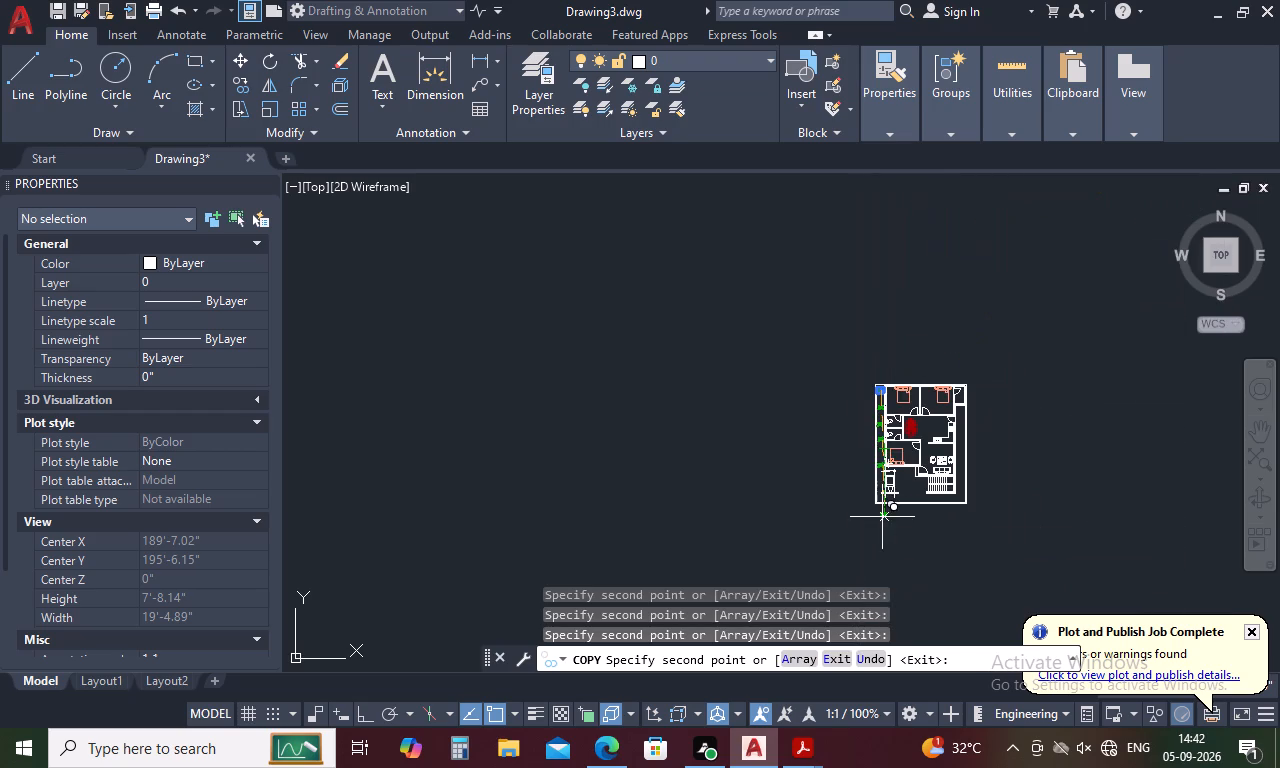
{"action": "scroll", "coordinate": [882, 517], "scroll_direction": "up", "scroll_amount": 4}
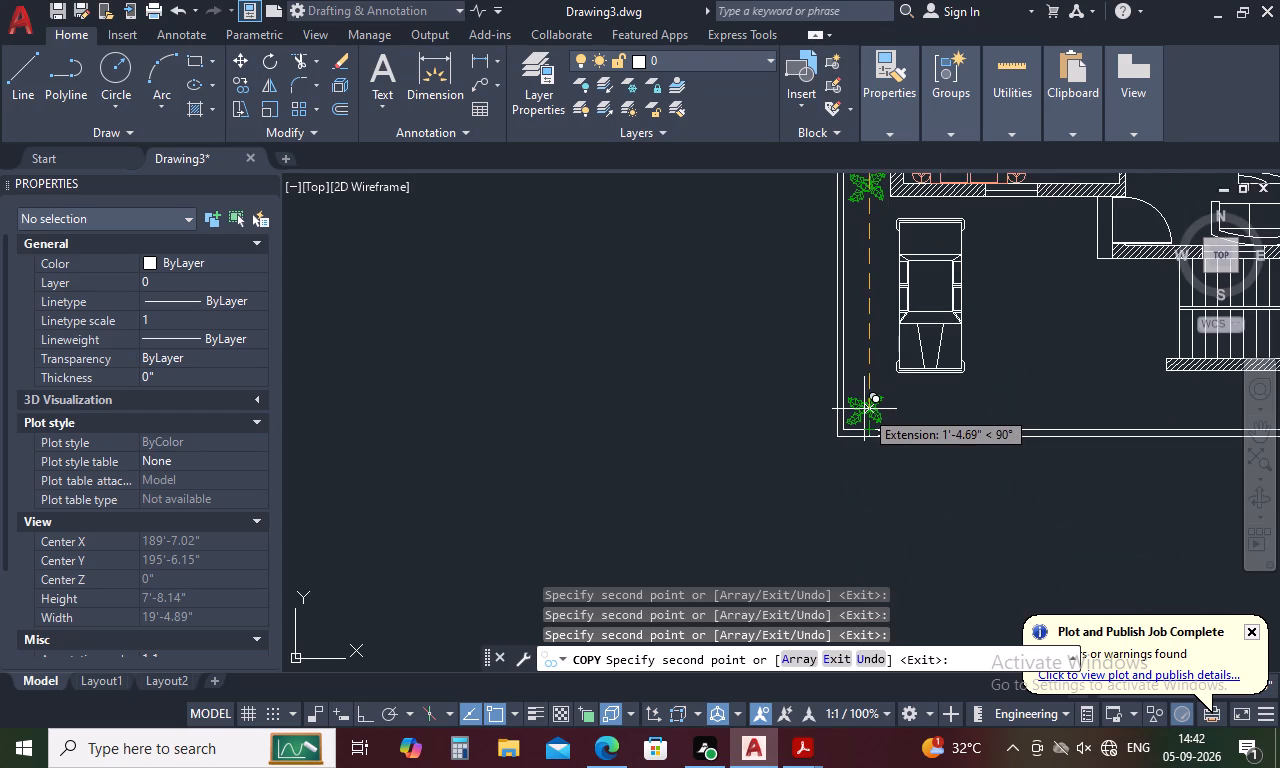
{"action": "left_click", "coordinate": [864, 409]}
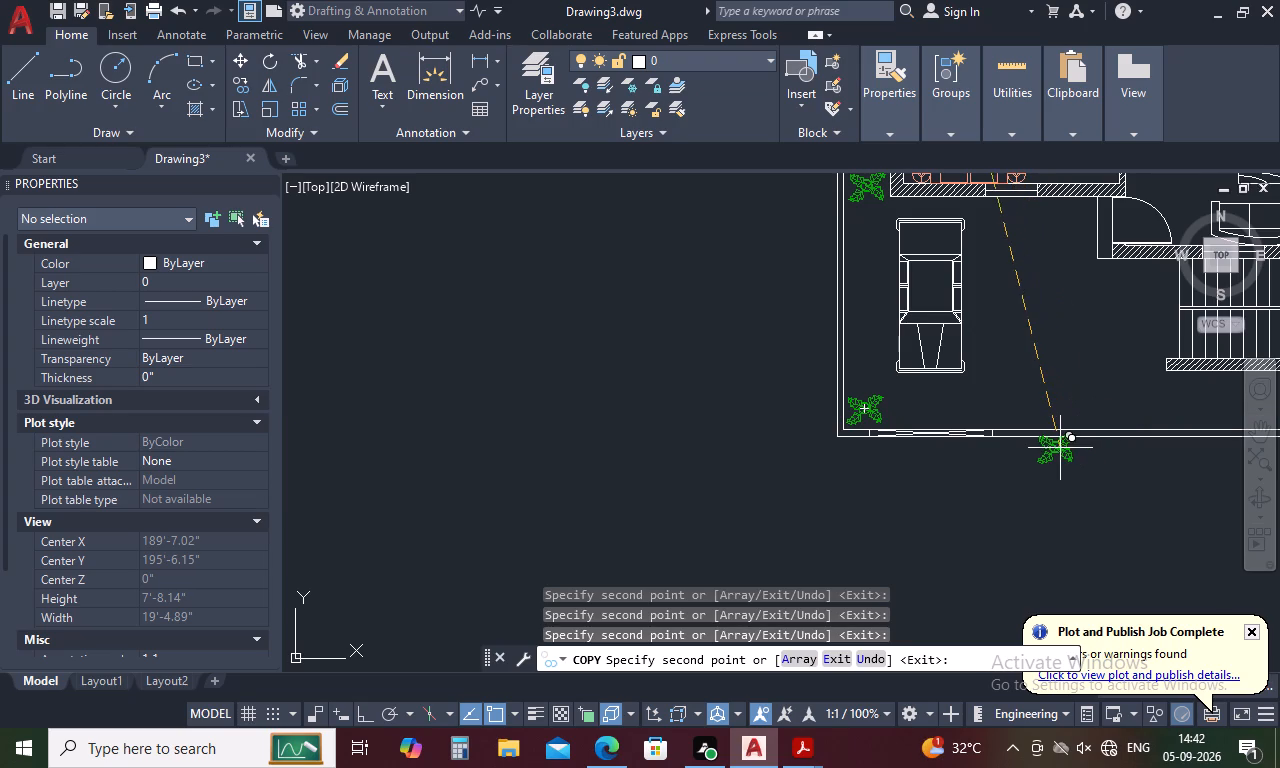
Place four more plant copies along the inside of the front compound wall, from the lower-right corner back toward the gate.
{"action": "scroll", "coordinate": [1060, 448], "scroll_direction": "down", "scroll_amount": 2}
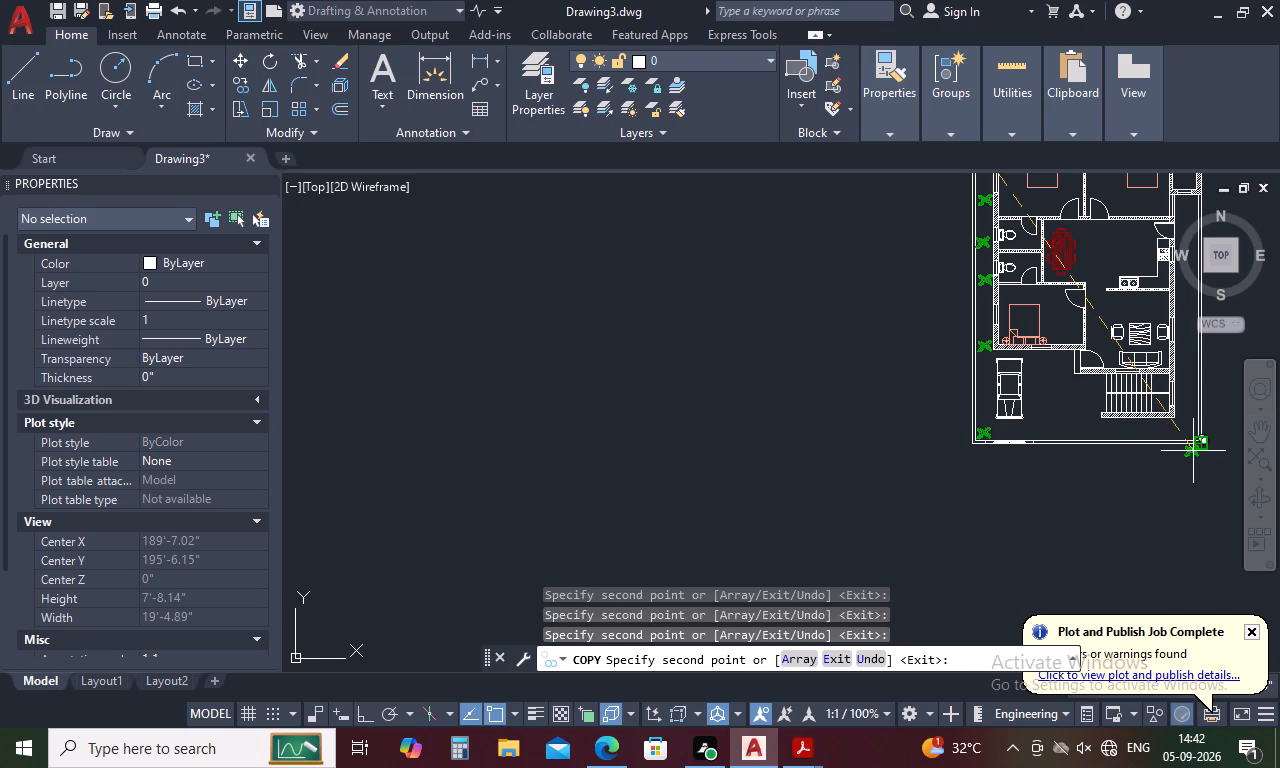
{"action": "scroll", "coordinate": [1188, 427], "scroll_direction": "up", "scroll_amount": 3}
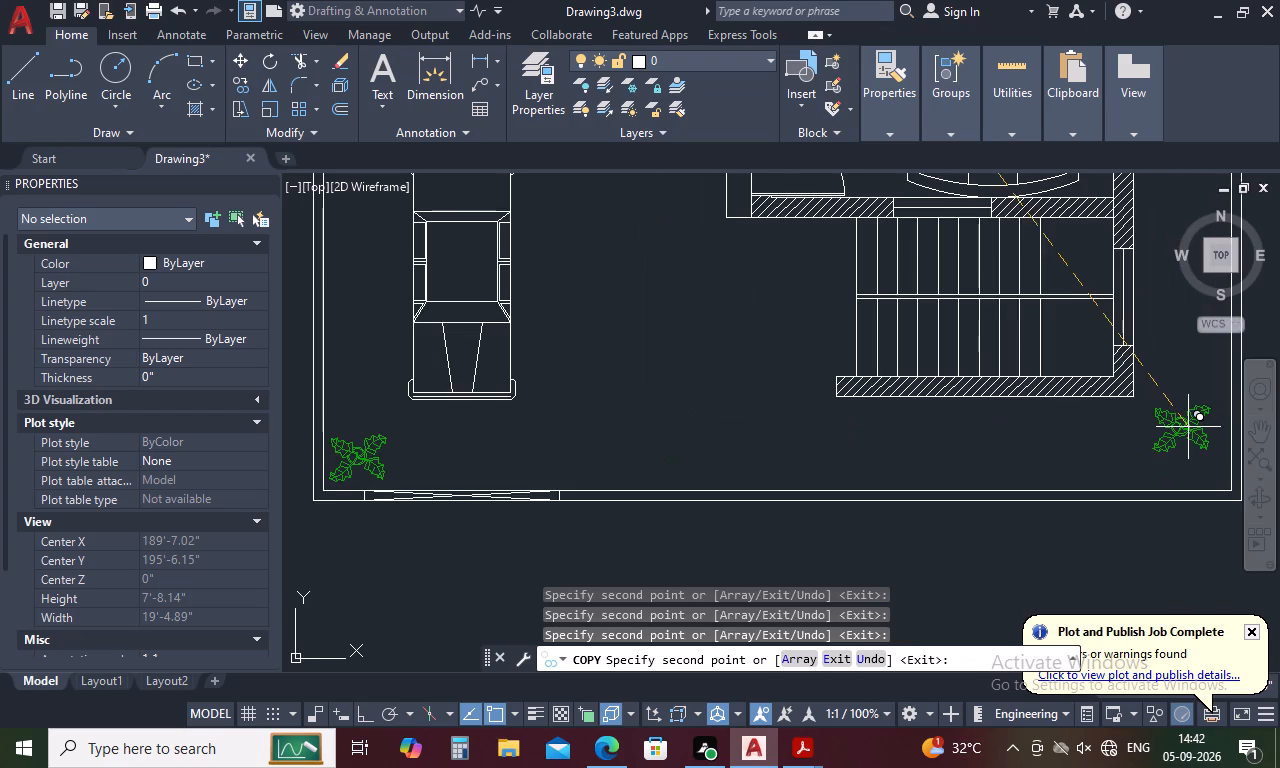
{"action": "left_click", "coordinate": [1195, 459]}
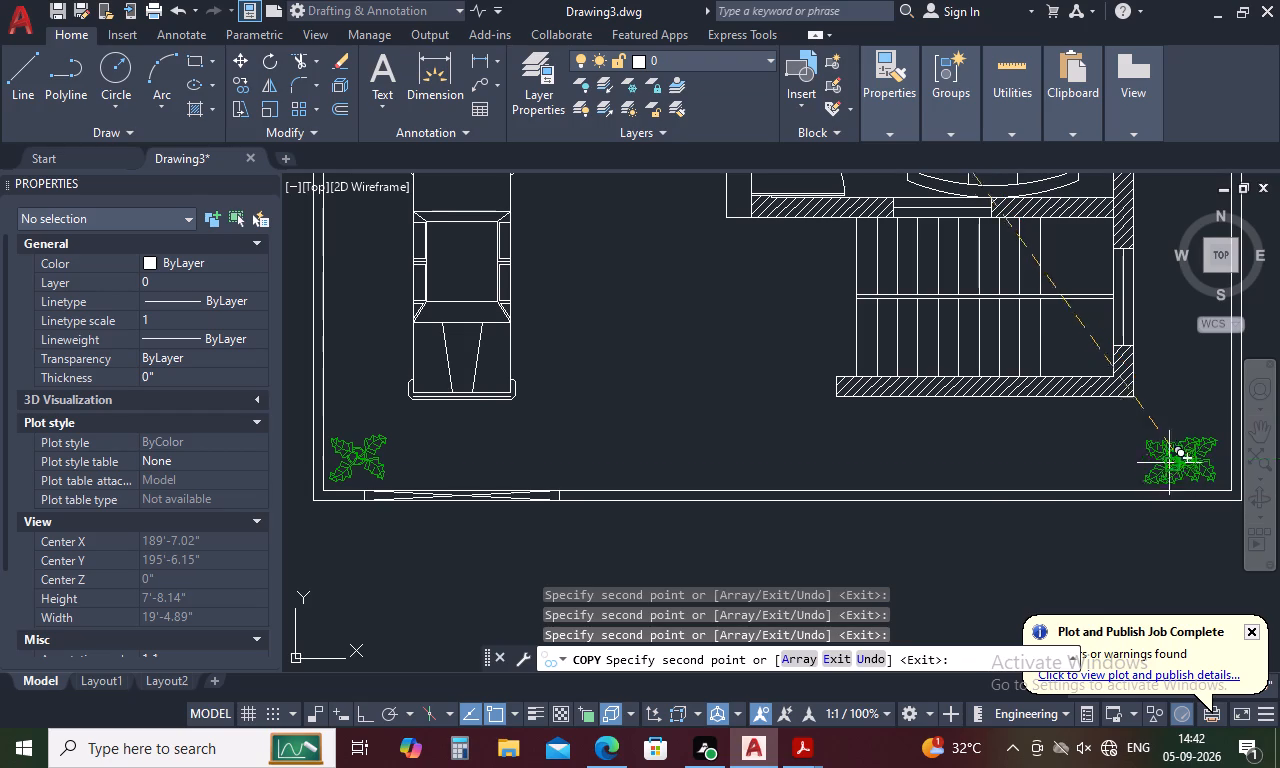
{"action": "left_click", "coordinate": [989, 472]}
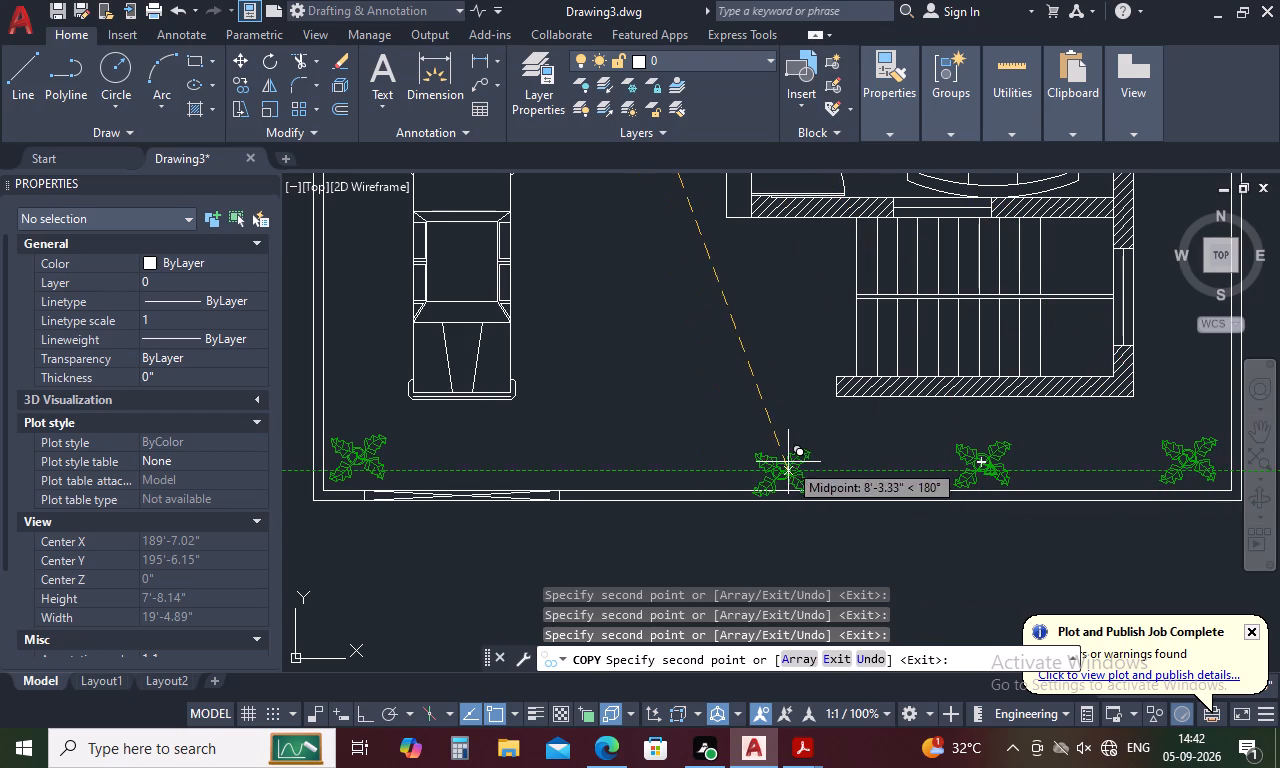
{"action": "left_click", "coordinate": [788, 462]}
{"action": "left_click", "coordinate": [634, 454]}
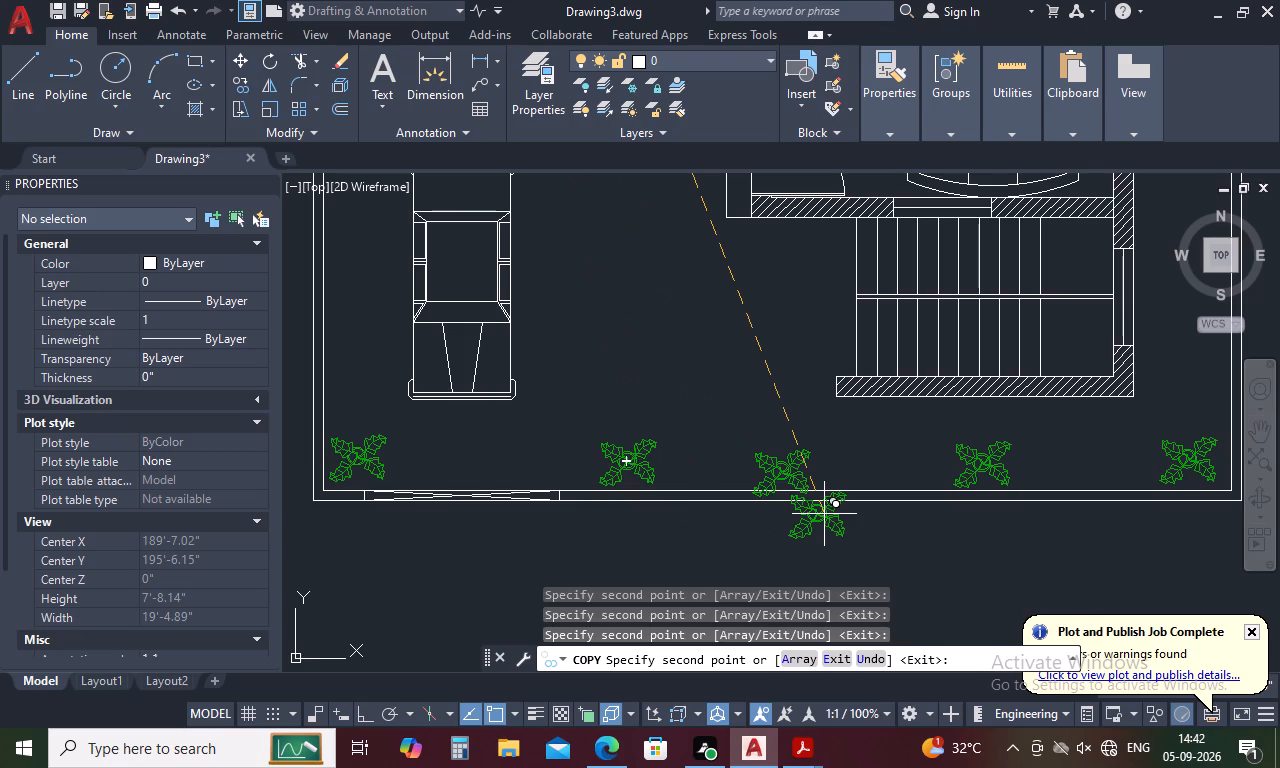
{"action": "key", "text": "Escape"}
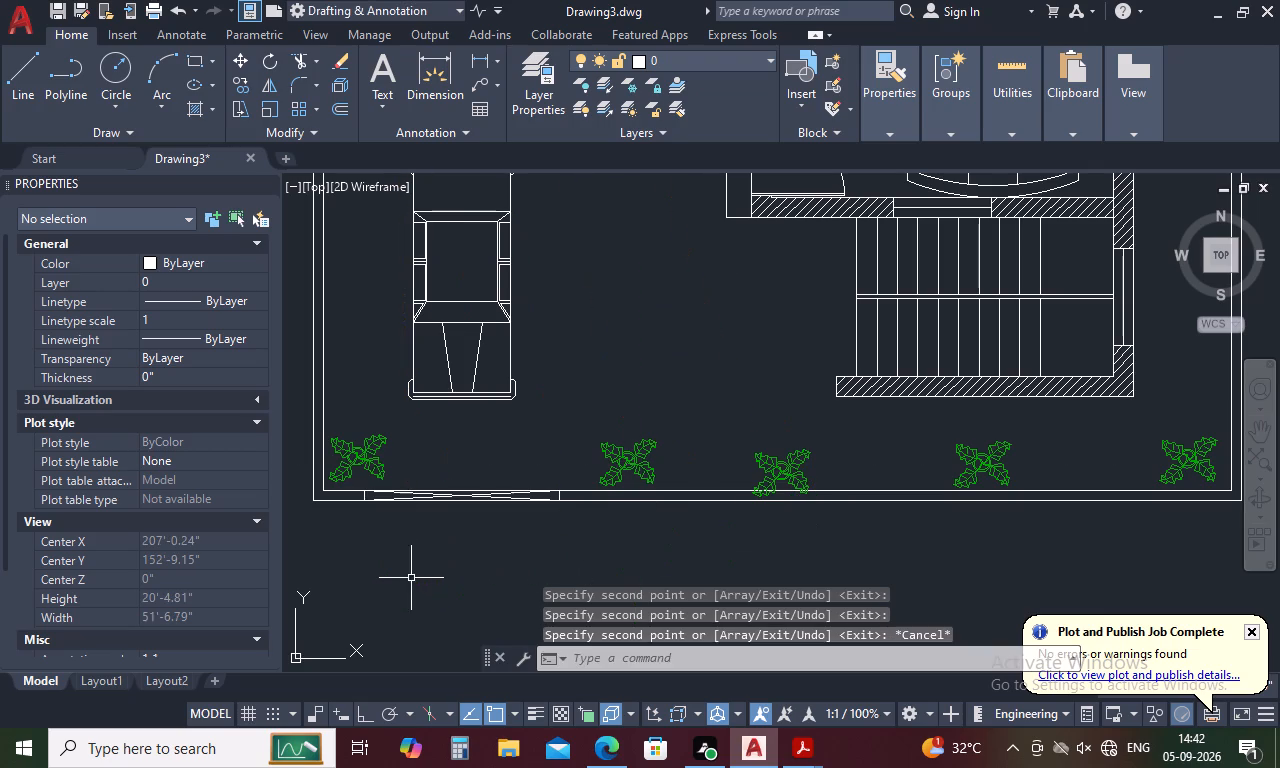
Move the gate's two crossing lines and two end lines to the right along the front compound wall, clear of the corner plant.
{"action": "scroll", "coordinate": [341, 495], "scroll_direction": "up", "scroll_amount": 3}
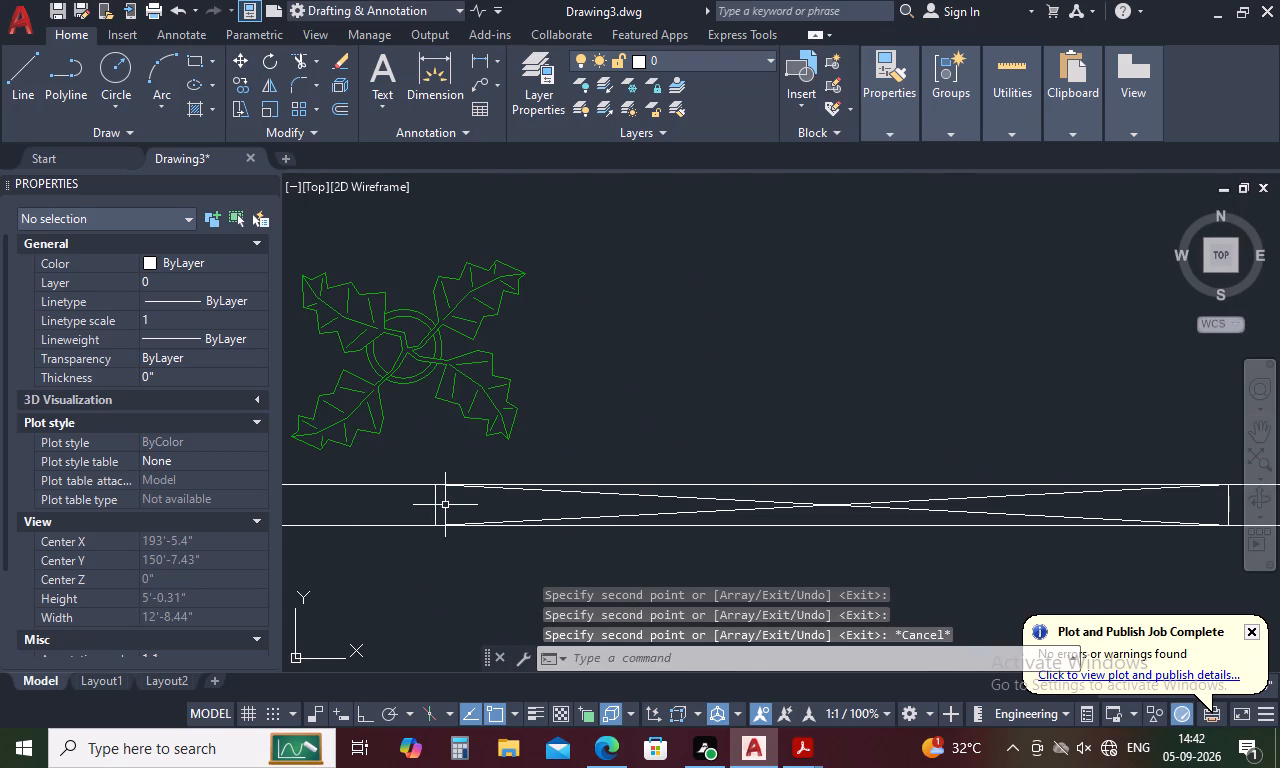
{"action": "left_click_drag", "start_coordinate": [446, 505], "coordinate": [395, 491]}
{"action": "left_click", "coordinate": [569, 490]}
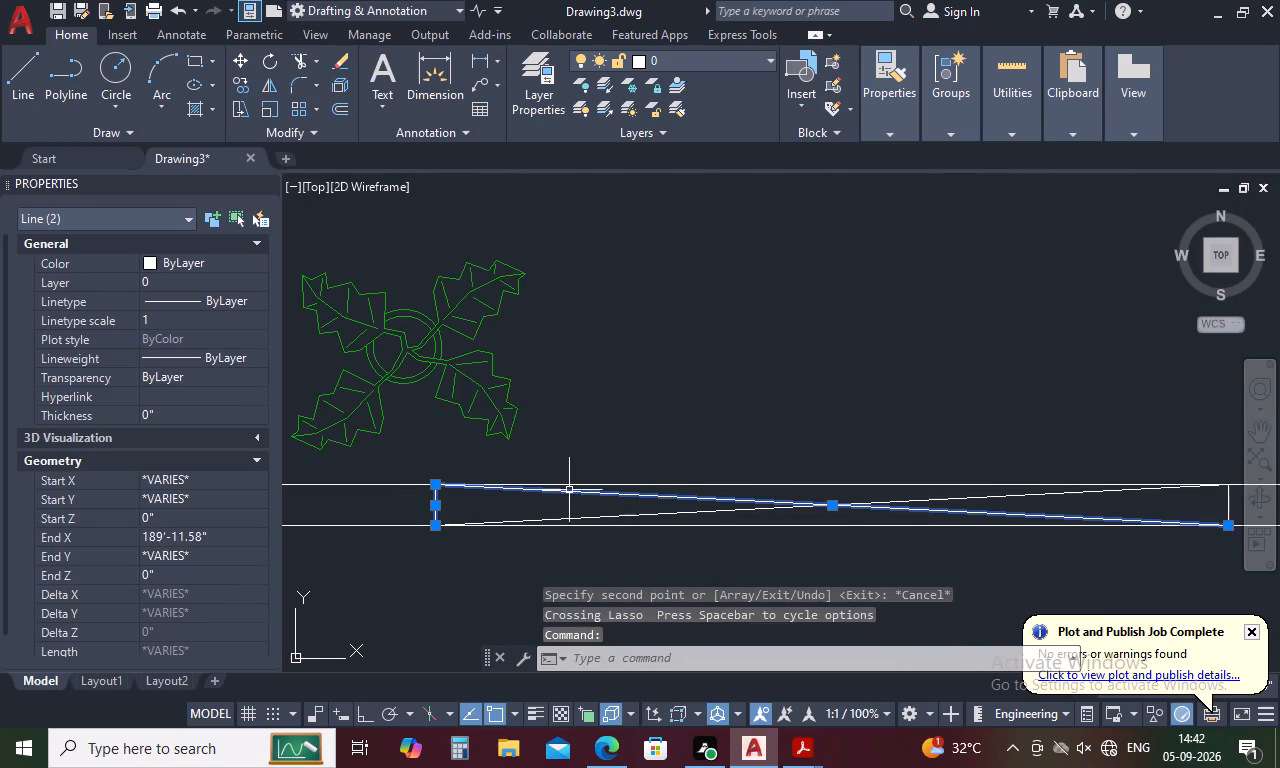
{"action": "left_click", "coordinate": [747, 512]}
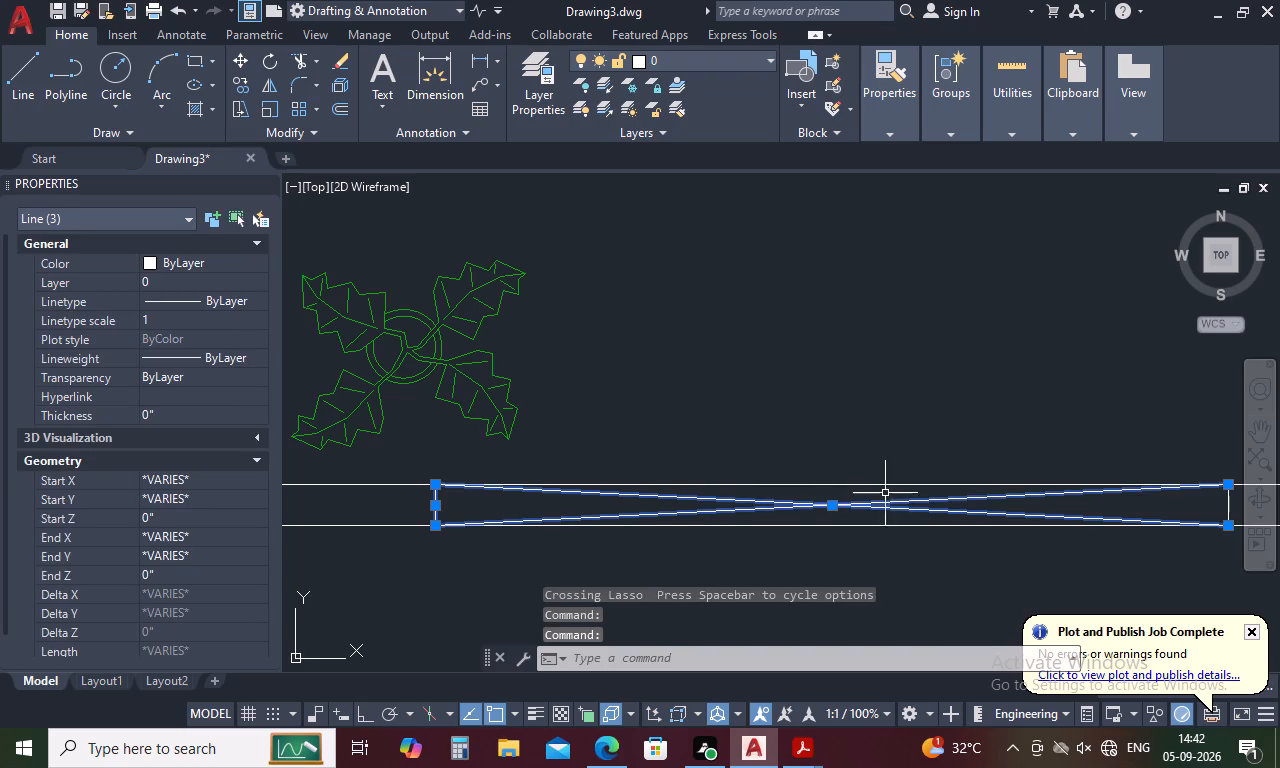
{"action": "scroll", "coordinate": [869, 499], "scroll_direction": "down", "scroll_amount": 2}
{"action": "scroll", "coordinate": [1047, 498], "scroll_direction": "up", "scroll_amount": 2}
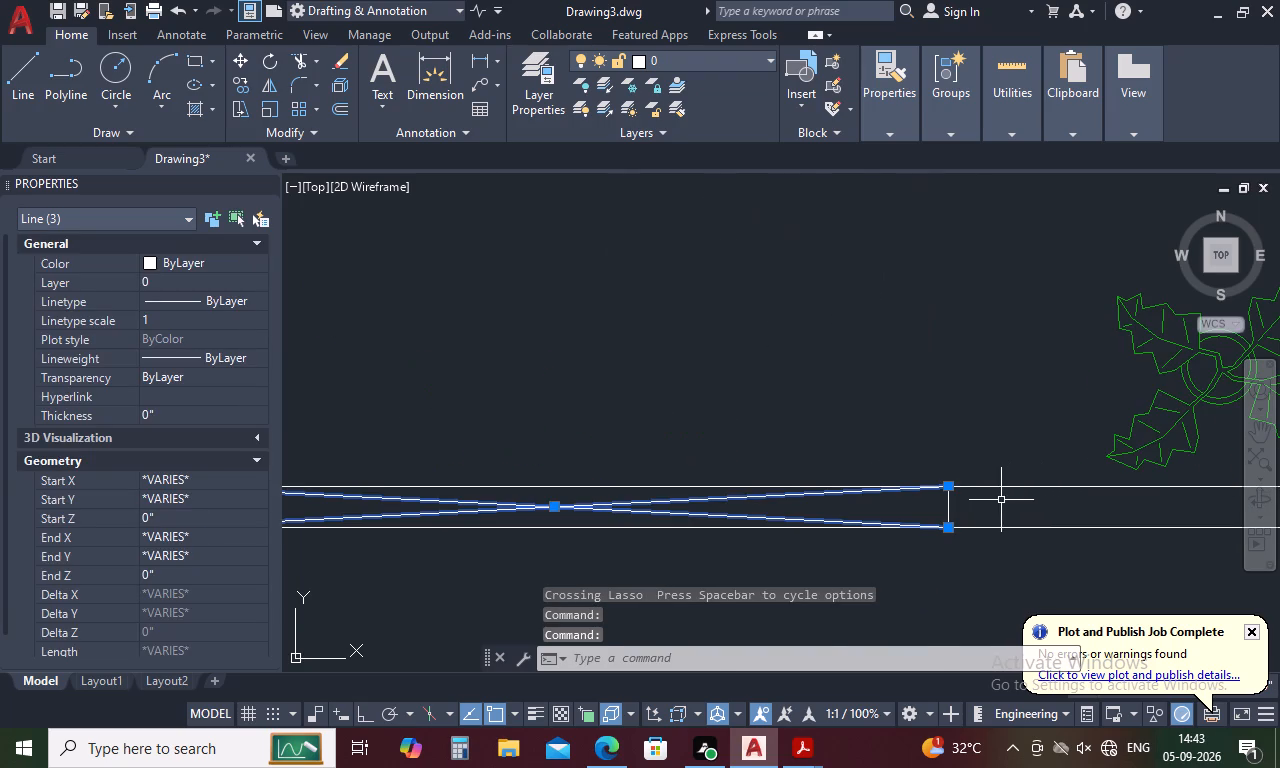
{"action": "left_click_drag", "start_coordinate": [1001, 500], "coordinate": [915, 519]}
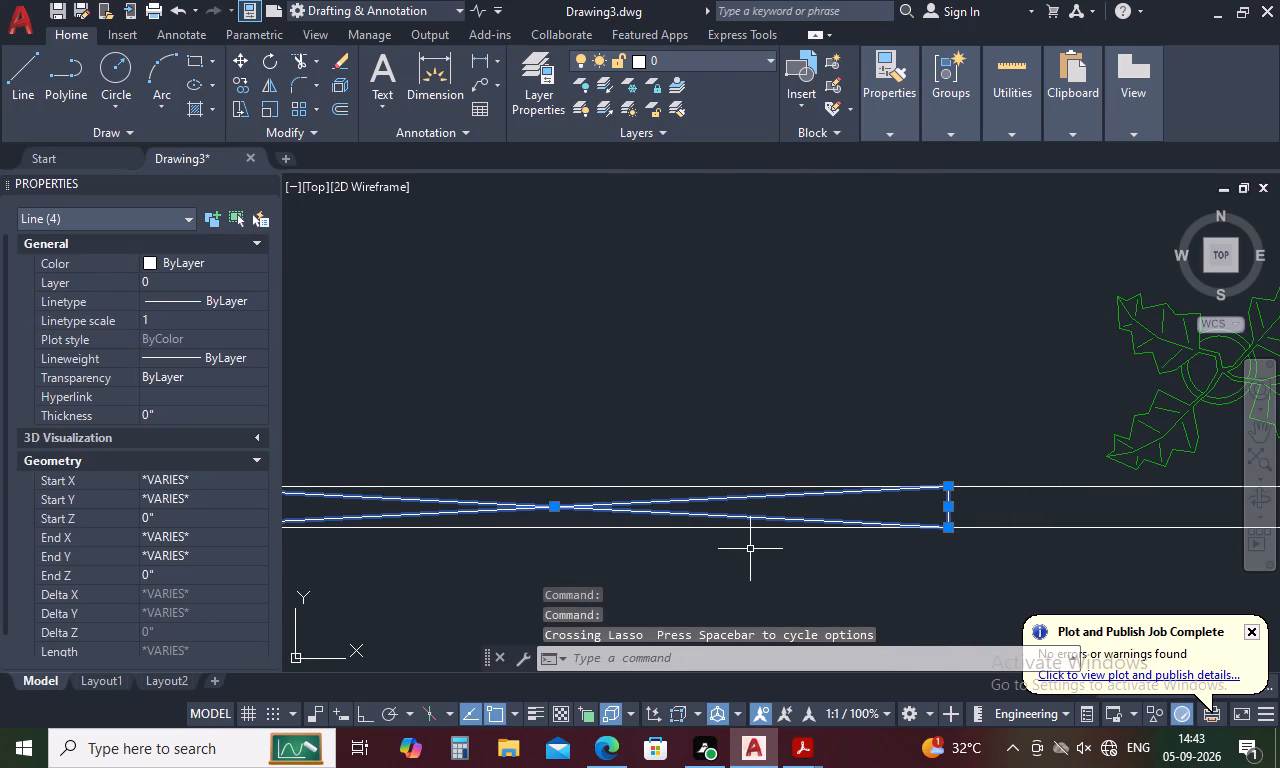
{"action": "key", "text": "m"}
{"action": "key", "text": "space"}
{"action": "scroll", "coordinate": [743, 546], "scroll_direction": "down", "scroll_amount": 2}
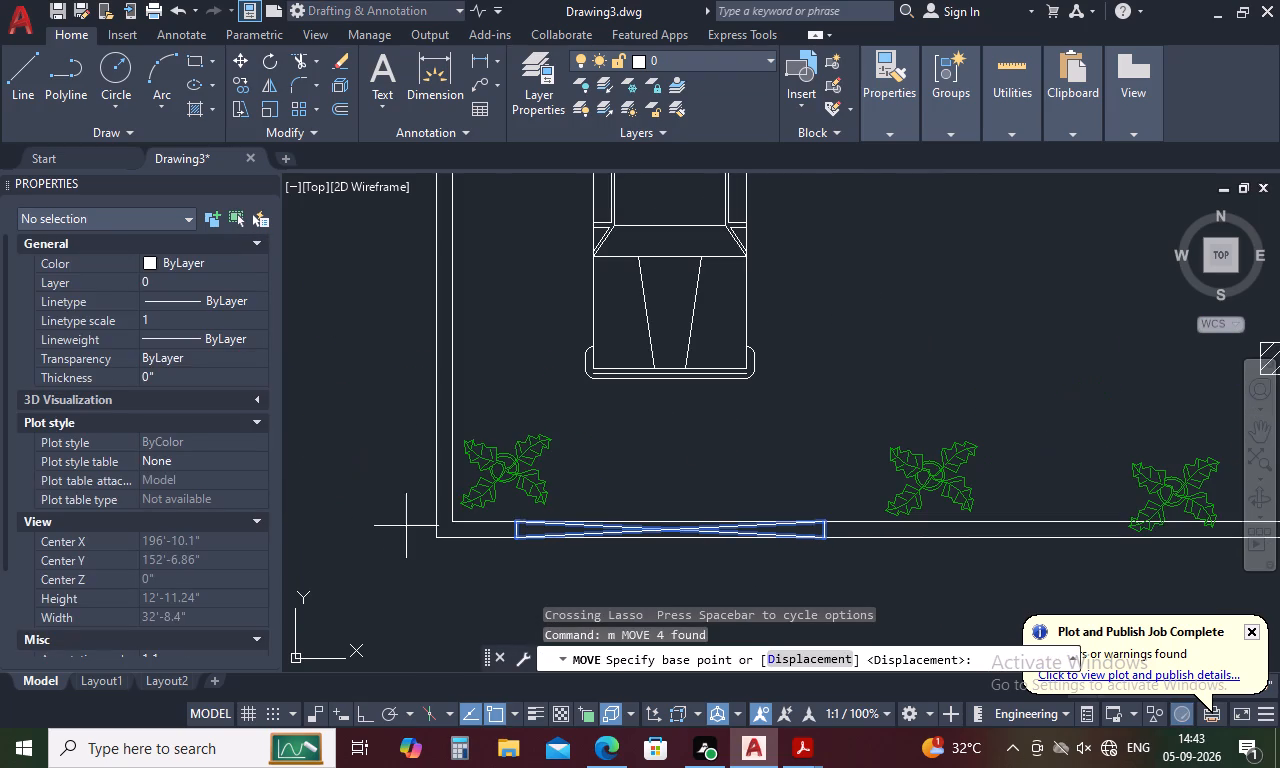
{"action": "left_click", "coordinate": [510, 524]}
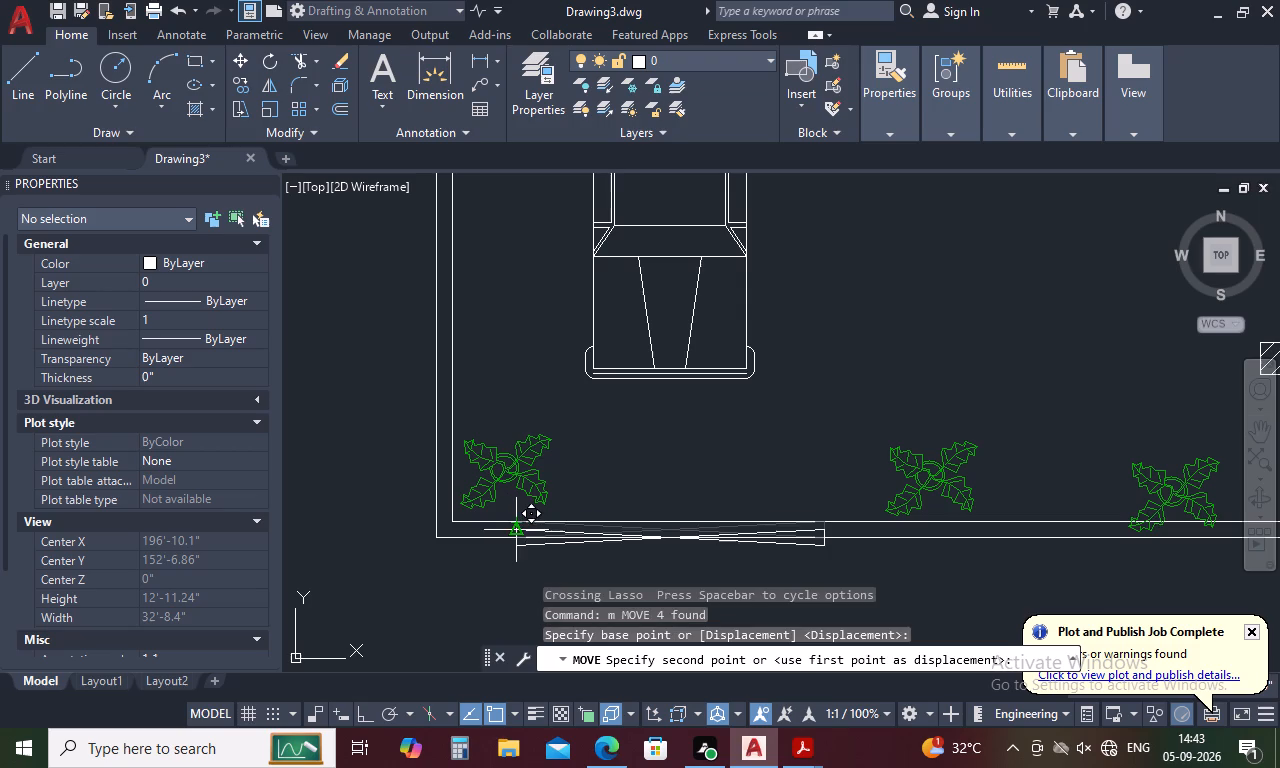
{"action": "scroll", "coordinate": [621, 525], "scroll_direction": "up", "scroll_amount": 4}
{"action": "left_click", "coordinate": [628, 510]}
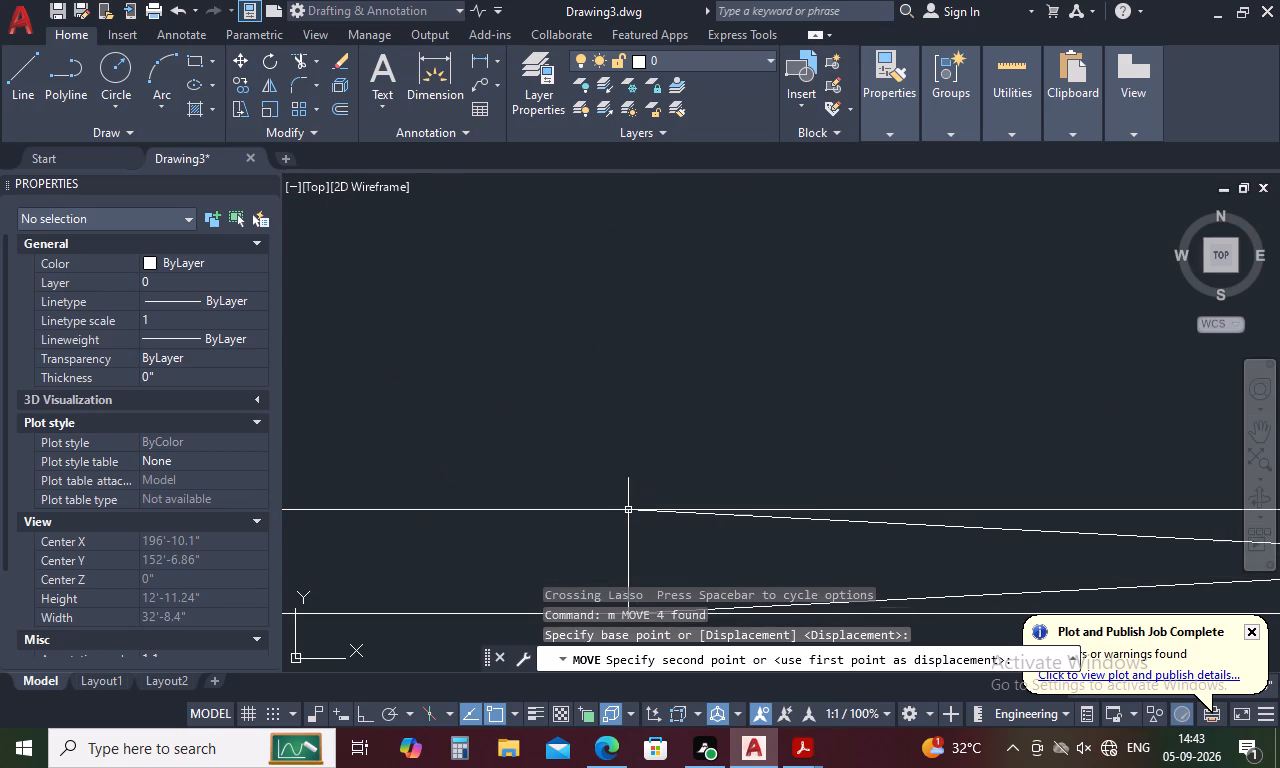
{"action": "scroll", "coordinate": [628, 508], "scroll_direction": "down", "scroll_amount": 4}
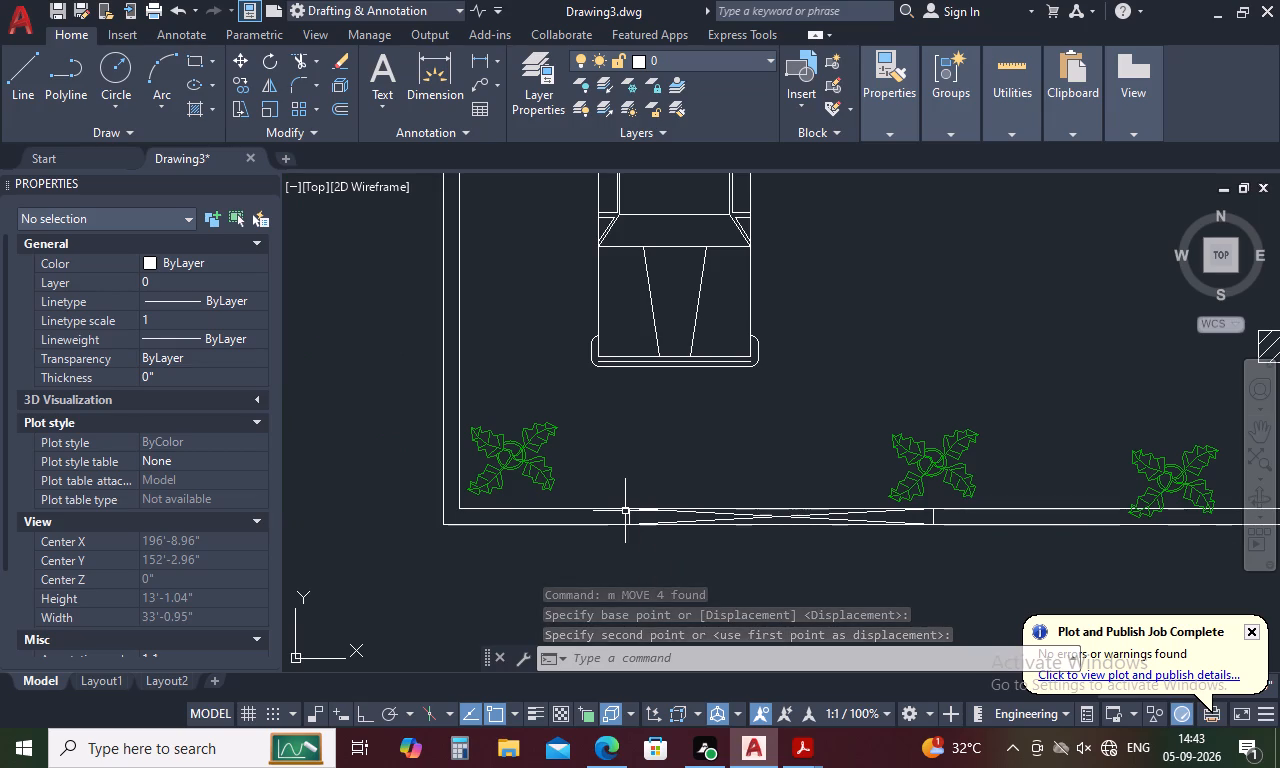
Move the gate's two crossing lines and left end line back left along the front compound wall, just right of the corner plant.
{"action": "key", "text": "ctrl+z"}
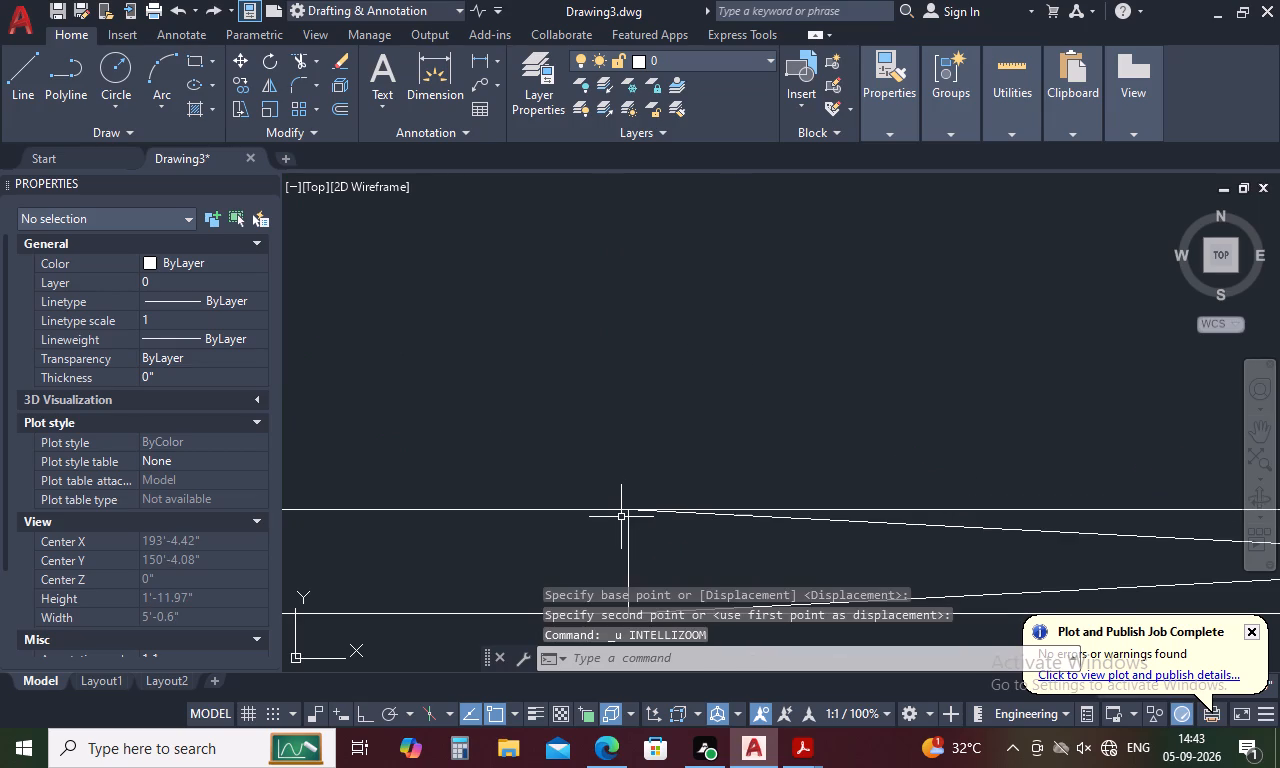
{"action": "left_click", "coordinate": [628, 513]}
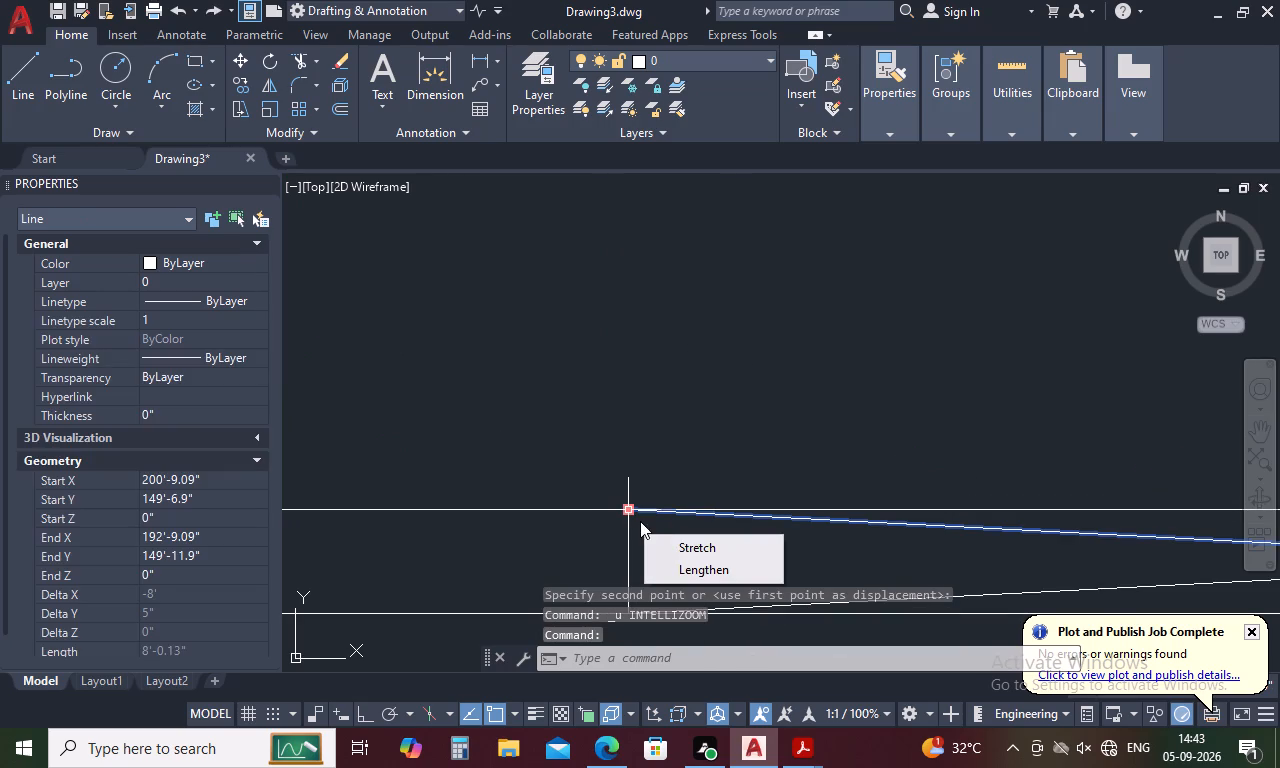
{"action": "left_click", "coordinate": [629, 534]}
{"action": "scroll", "coordinate": [630, 530], "scroll_direction": "down", "scroll_amount": 4}
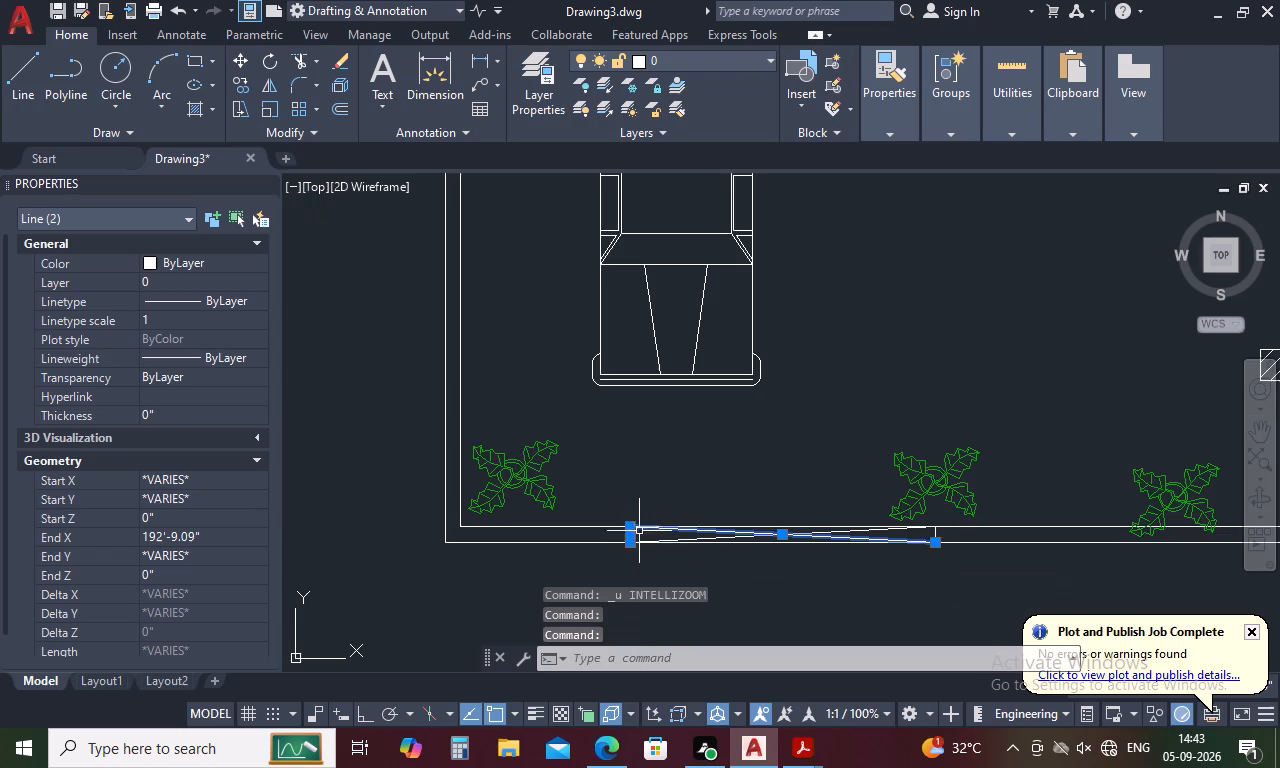
{"action": "scroll", "coordinate": [709, 562], "scroll_direction": "up", "scroll_amount": 3}
{"action": "left_click", "coordinate": [764, 465]}
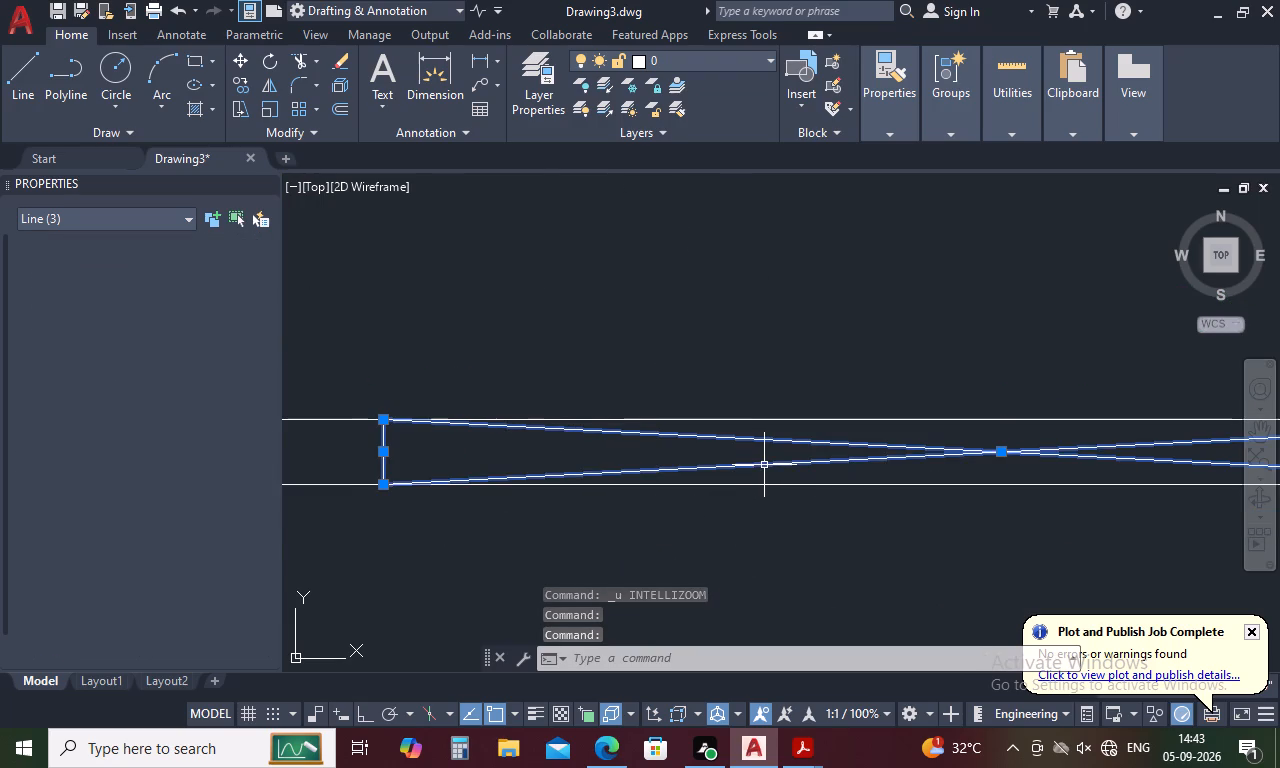
{"action": "scroll", "coordinate": [764, 465], "scroll_direction": "down", "scroll_amount": 3}
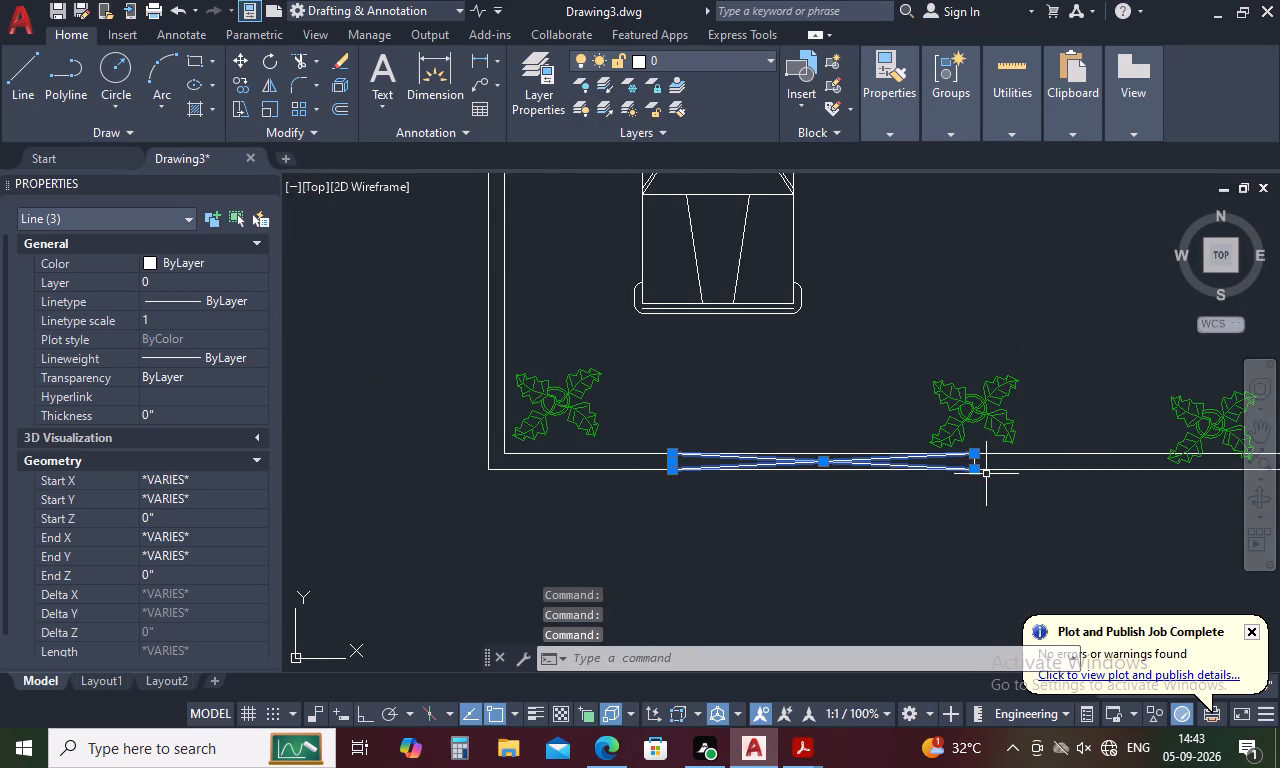
{"action": "scroll", "coordinate": [987, 470], "scroll_direction": "up", "scroll_amount": 2}
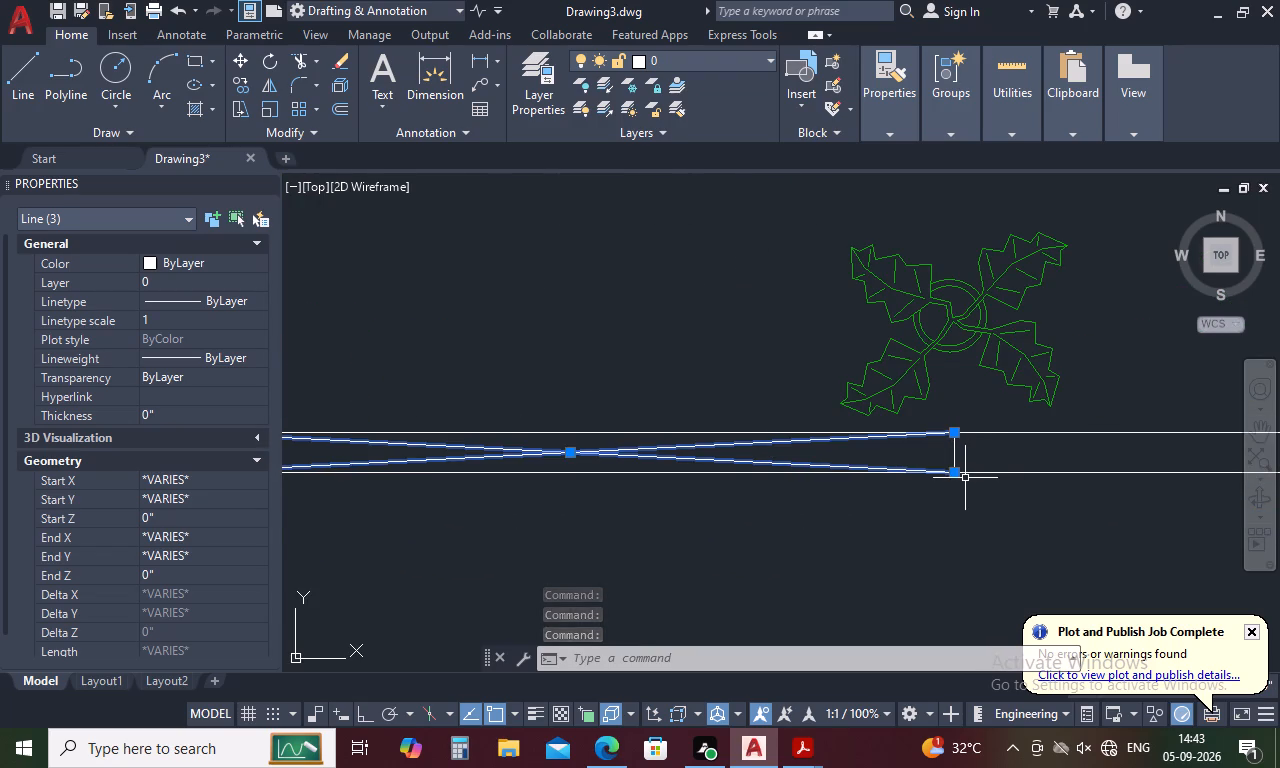
{"action": "key", "text": "m"}
{"action": "key", "text": "space"}
{"action": "scroll", "coordinate": [962, 480], "scroll_direction": "down", "scroll_amount": 3}
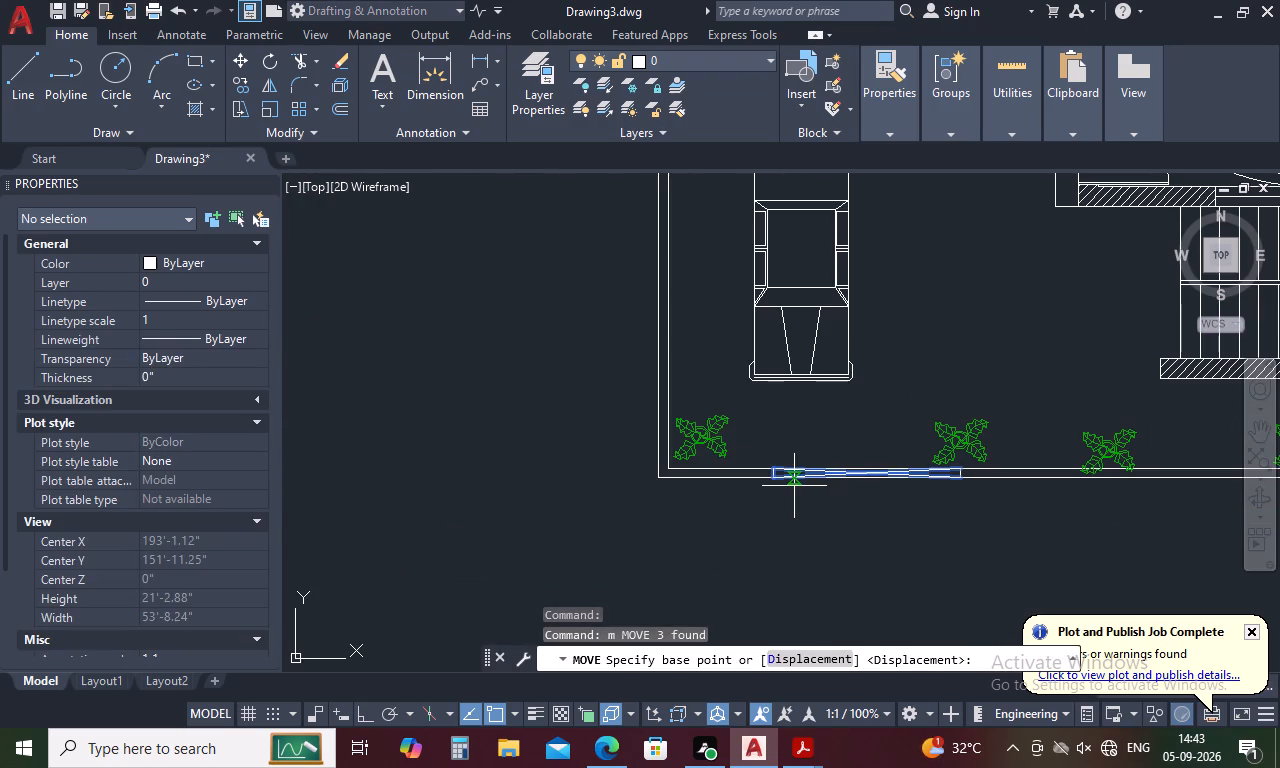
{"action": "scroll", "coordinate": [792, 484], "scroll_direction": "up", "scroll_amount": 2}
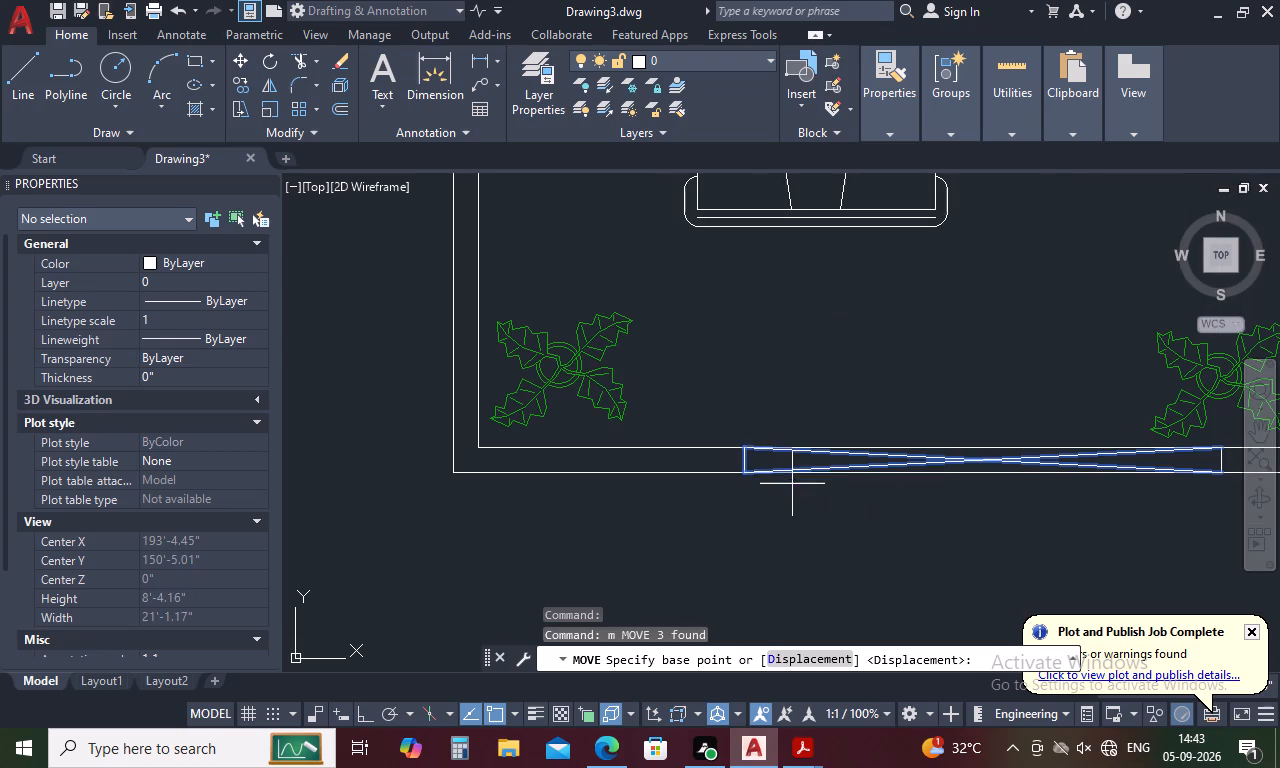
{"action": "left_click", "coordinate": [749, 447]}
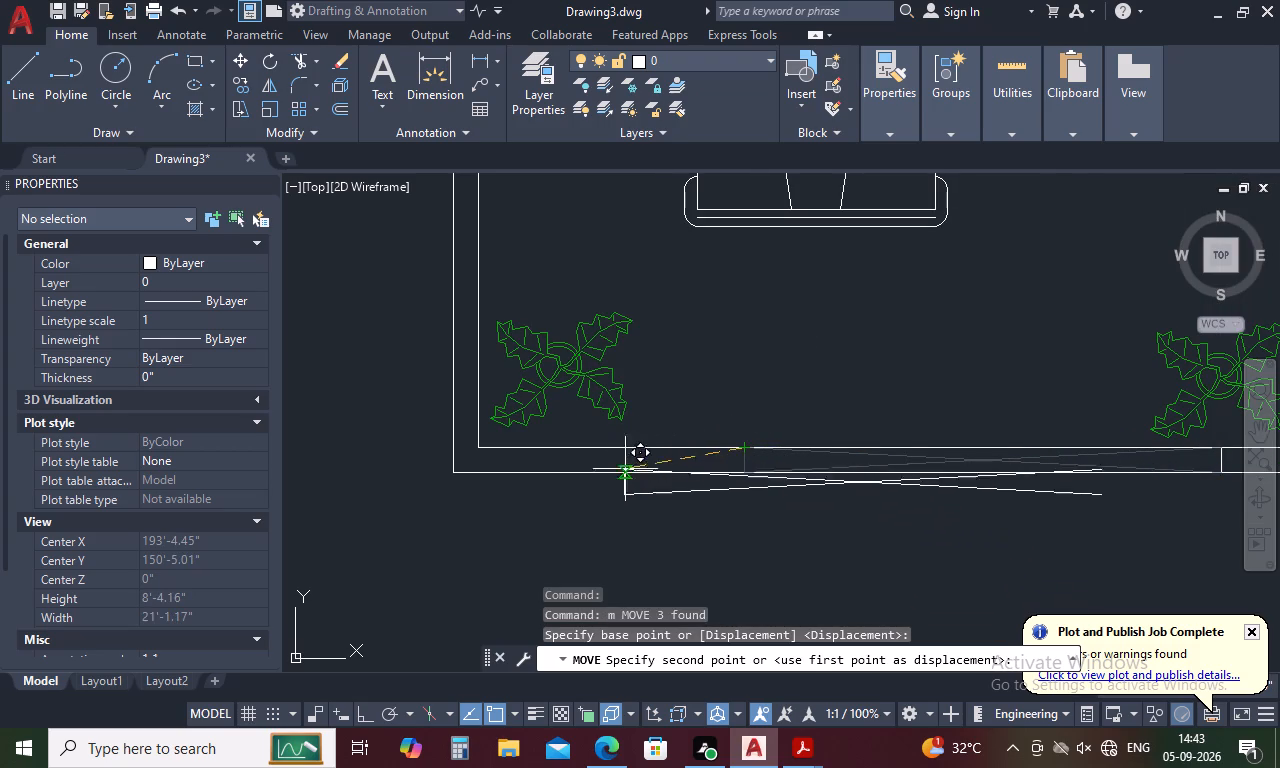
{"action": "scroll", "coordinate": [621, 459], "scroll_direction": "up", "scroll_amount": 3}
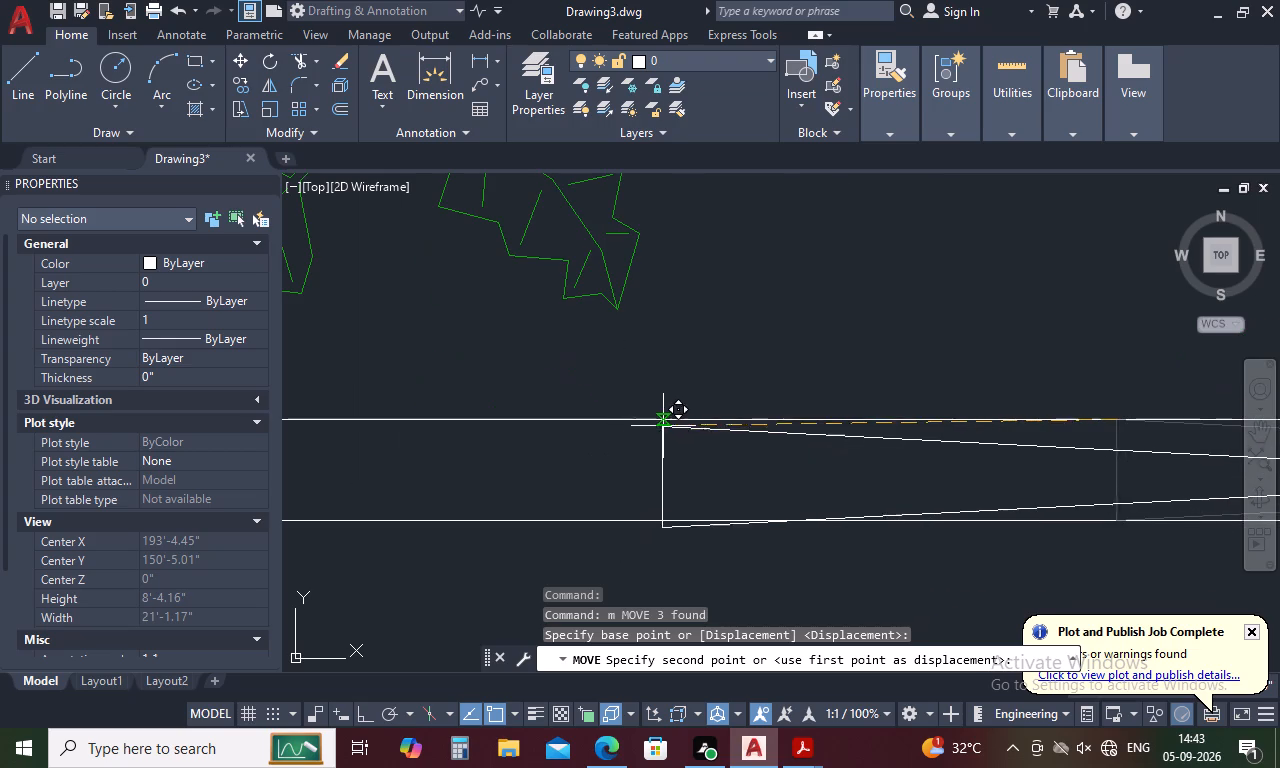
{"action": "left_click", "coordinate": [672, 421]}
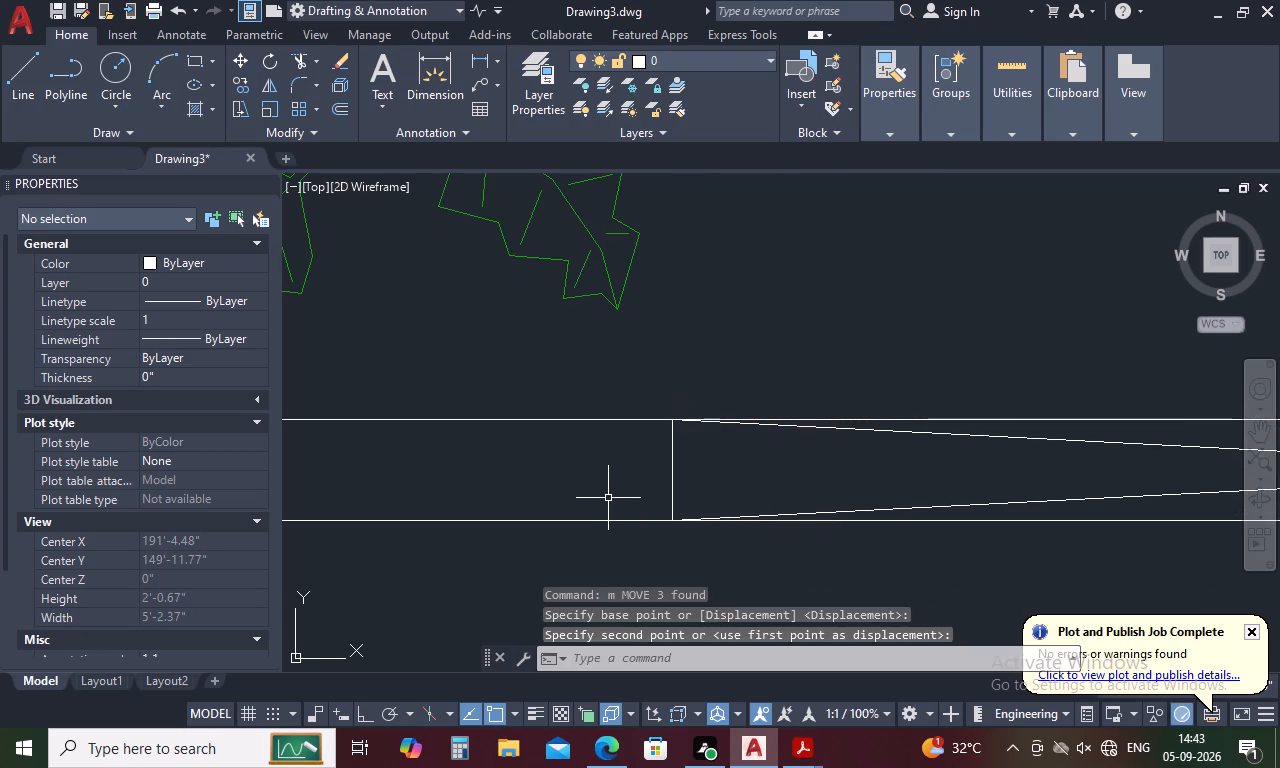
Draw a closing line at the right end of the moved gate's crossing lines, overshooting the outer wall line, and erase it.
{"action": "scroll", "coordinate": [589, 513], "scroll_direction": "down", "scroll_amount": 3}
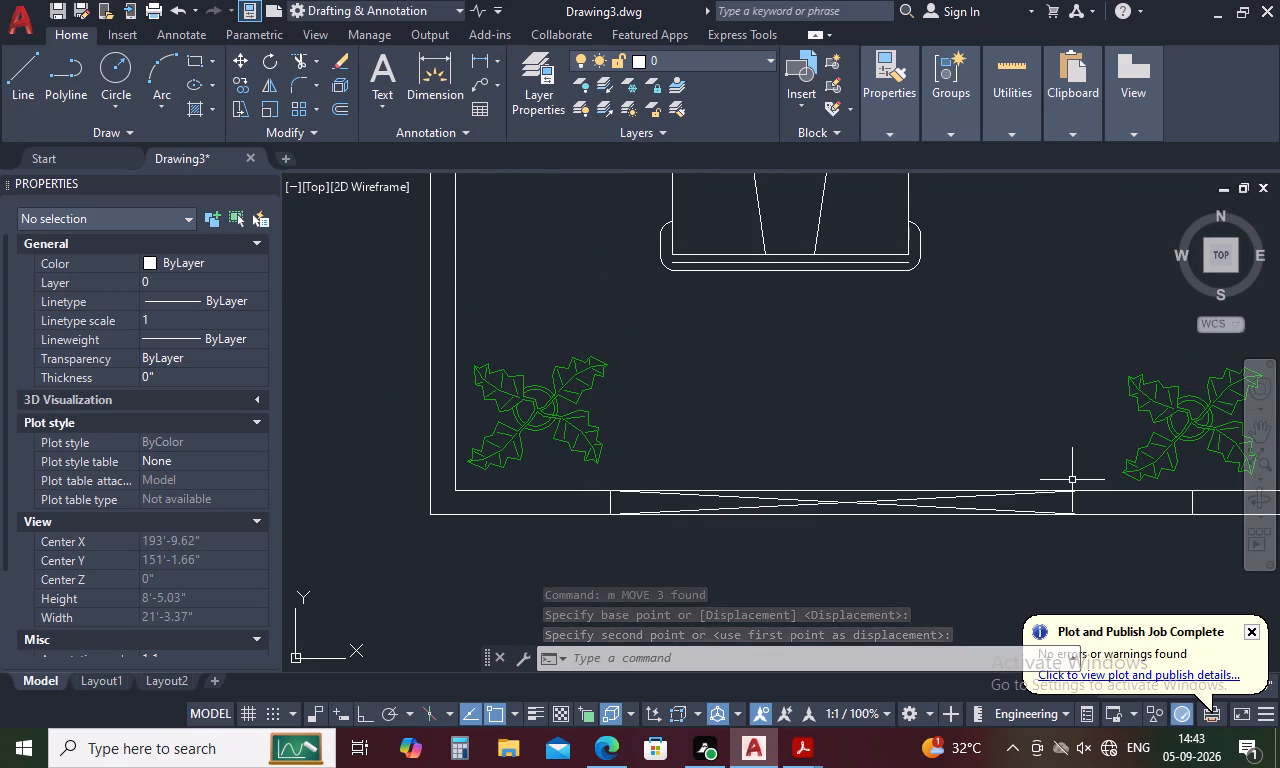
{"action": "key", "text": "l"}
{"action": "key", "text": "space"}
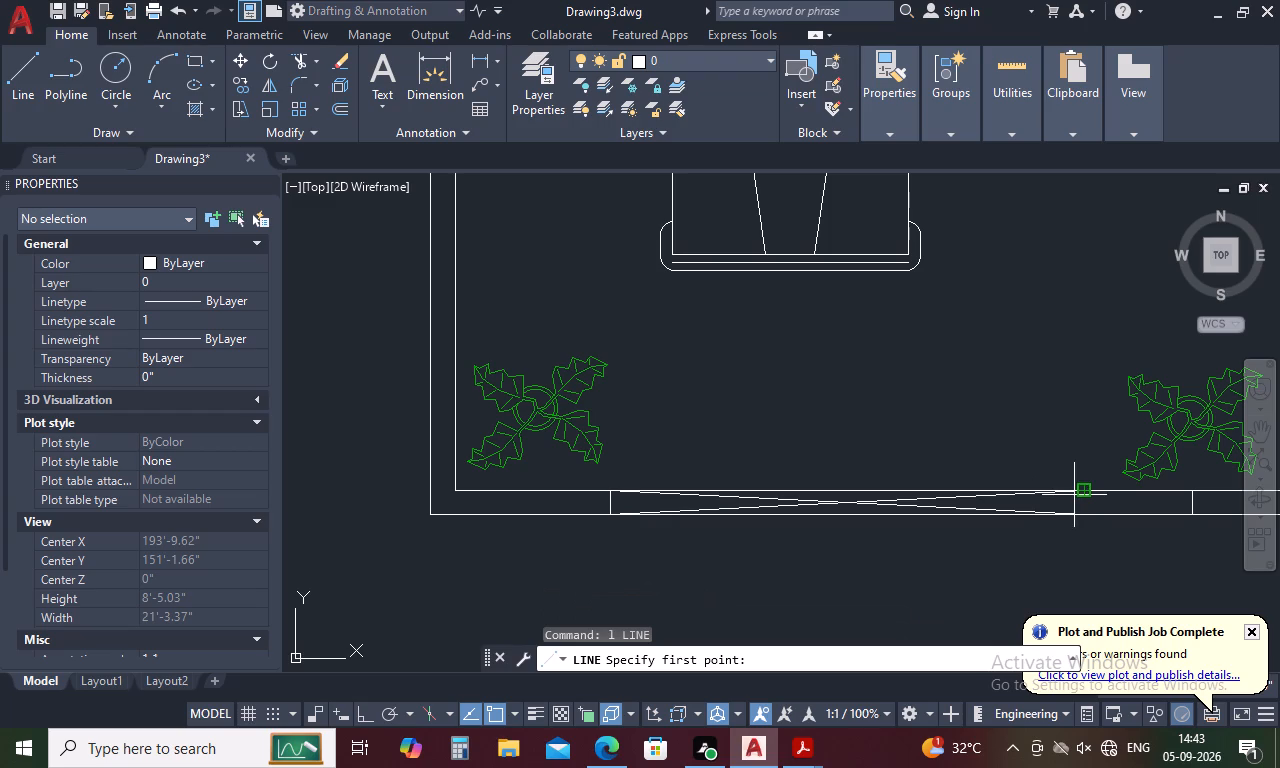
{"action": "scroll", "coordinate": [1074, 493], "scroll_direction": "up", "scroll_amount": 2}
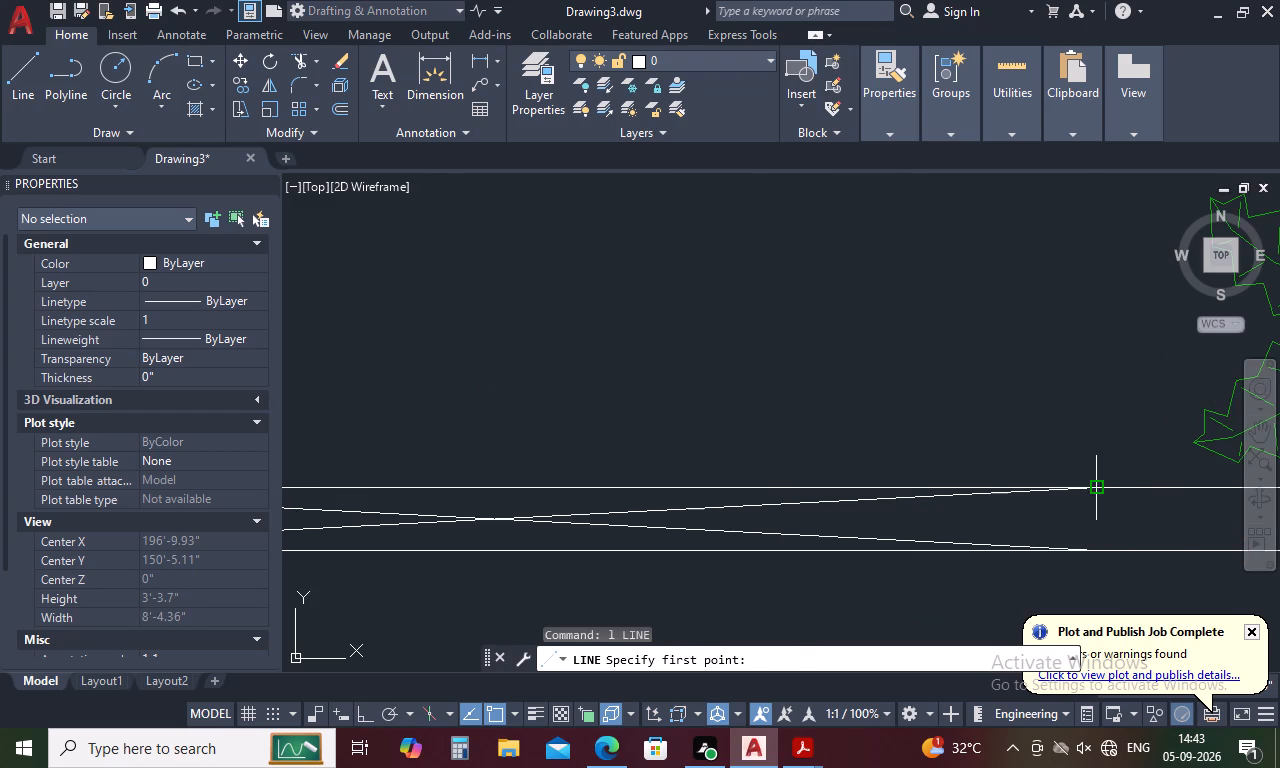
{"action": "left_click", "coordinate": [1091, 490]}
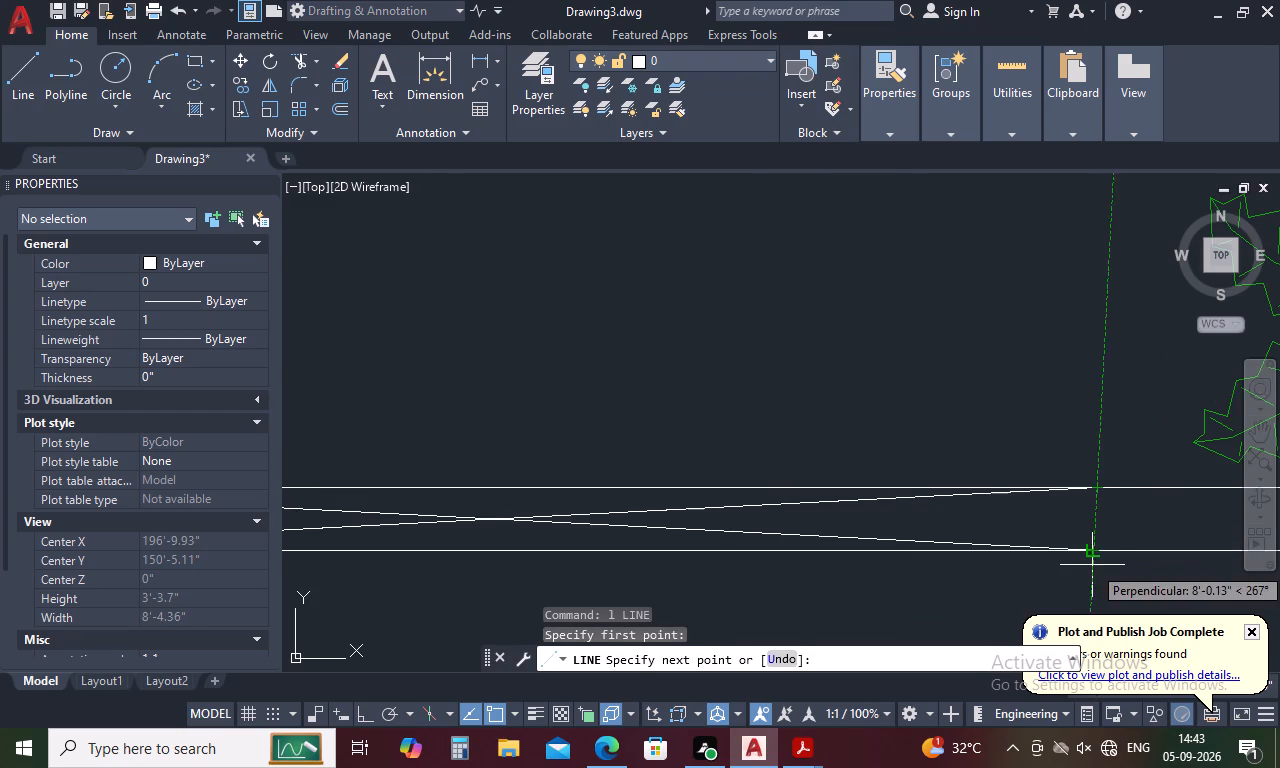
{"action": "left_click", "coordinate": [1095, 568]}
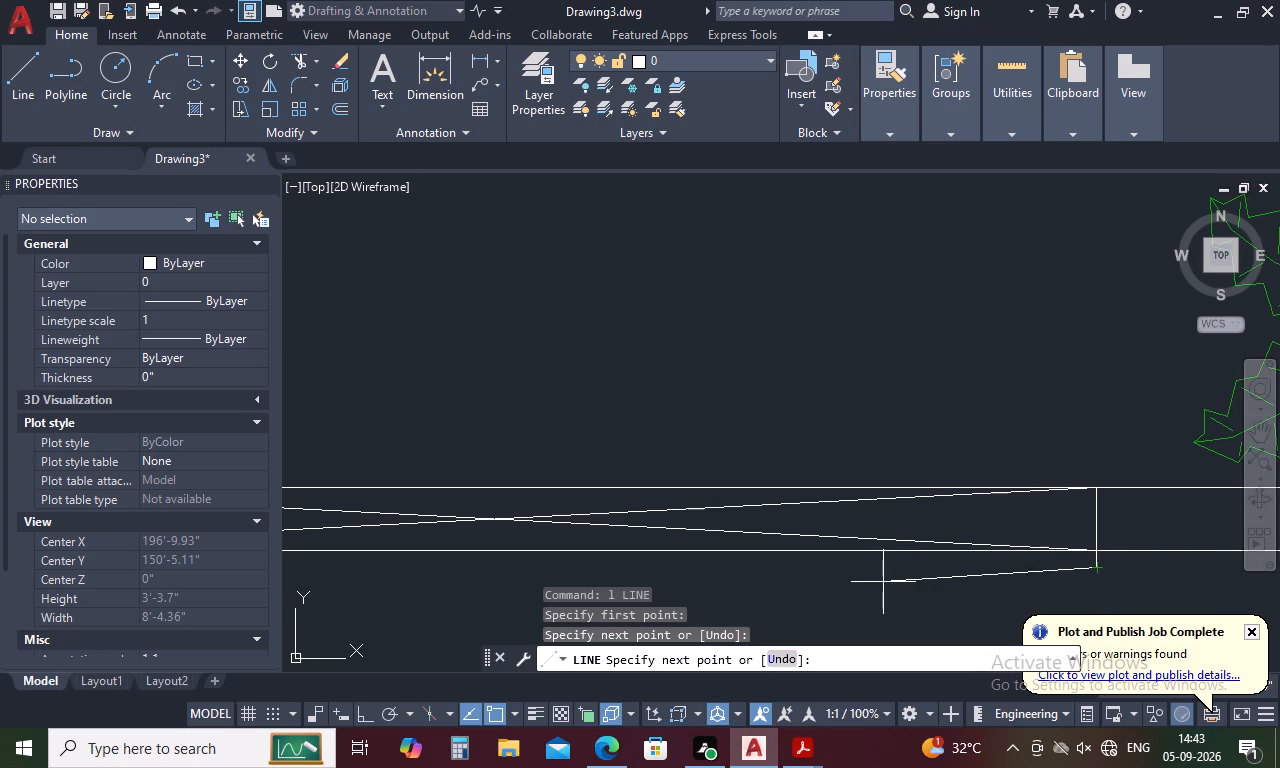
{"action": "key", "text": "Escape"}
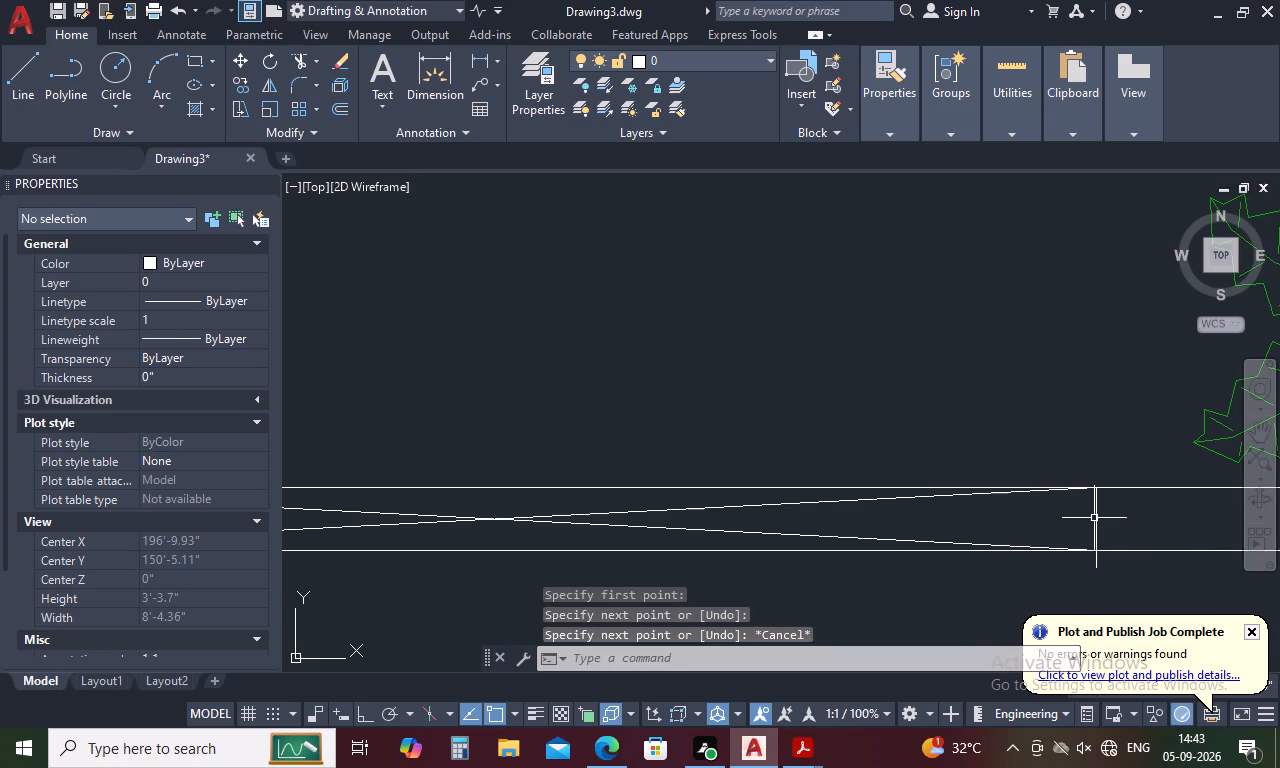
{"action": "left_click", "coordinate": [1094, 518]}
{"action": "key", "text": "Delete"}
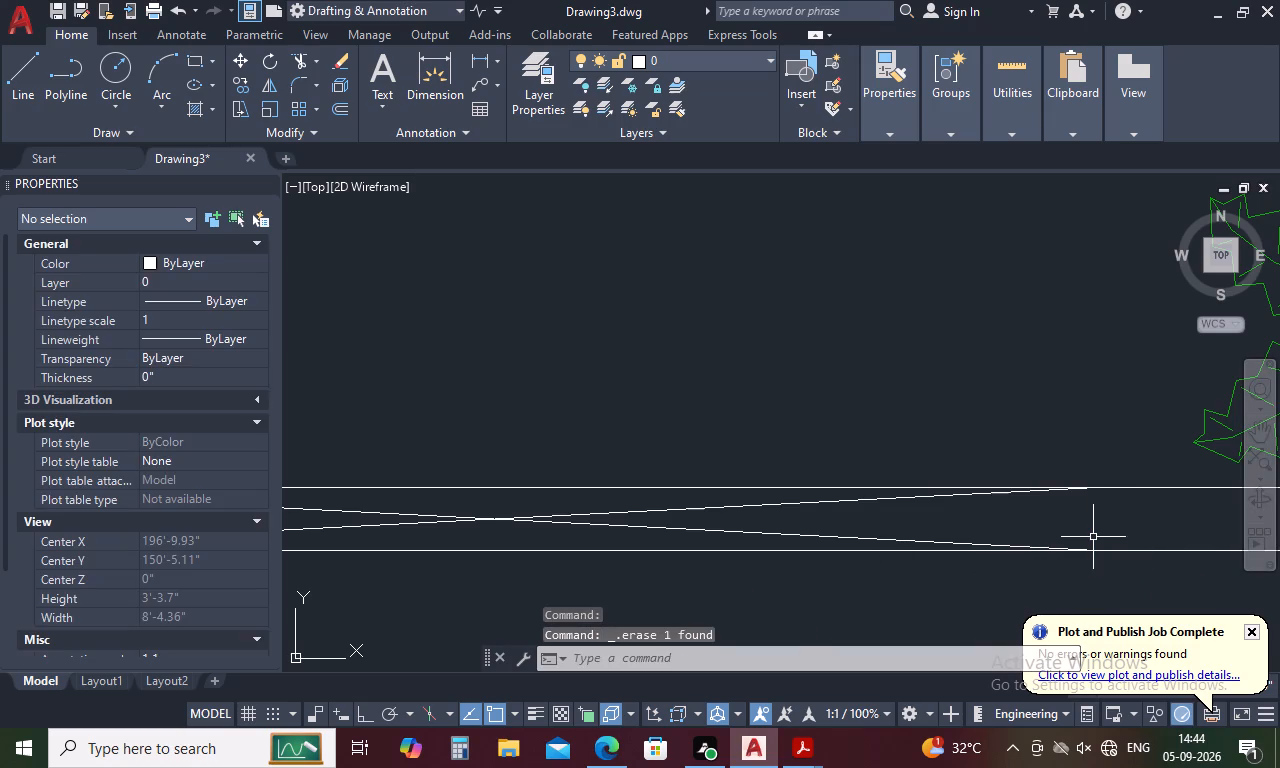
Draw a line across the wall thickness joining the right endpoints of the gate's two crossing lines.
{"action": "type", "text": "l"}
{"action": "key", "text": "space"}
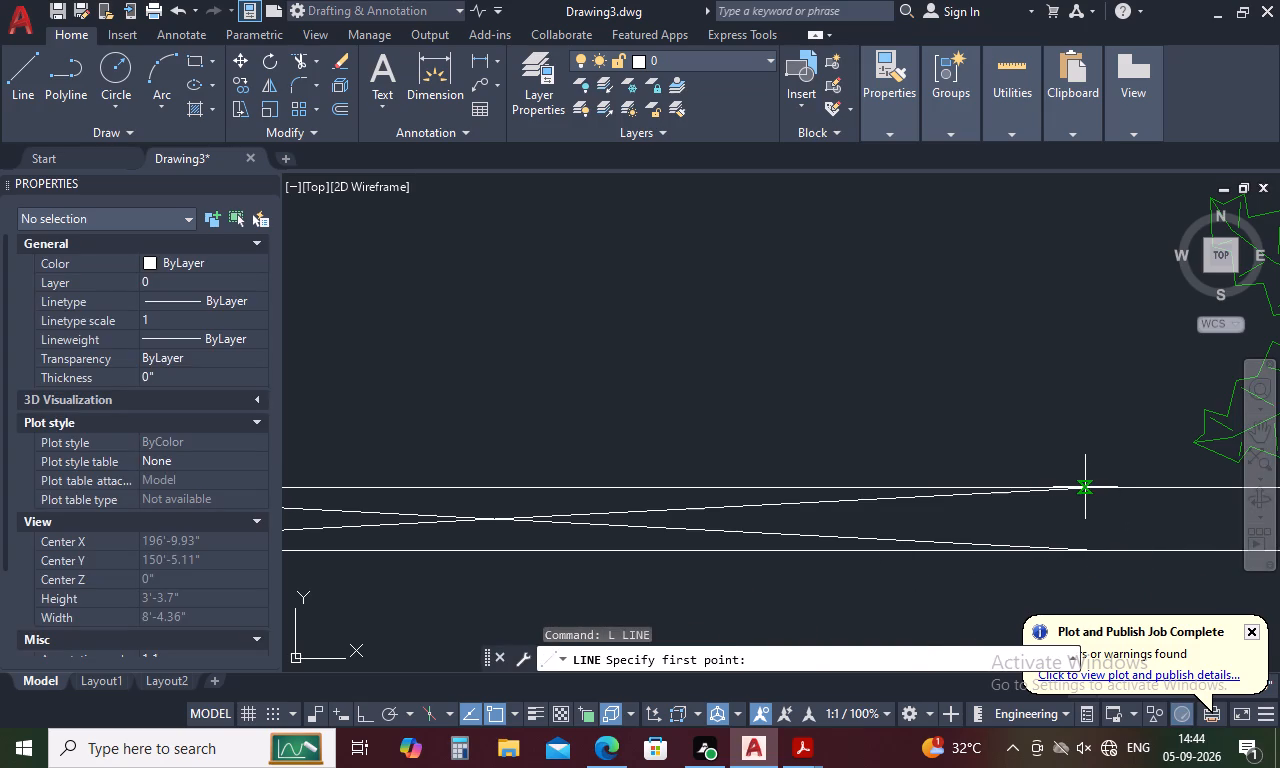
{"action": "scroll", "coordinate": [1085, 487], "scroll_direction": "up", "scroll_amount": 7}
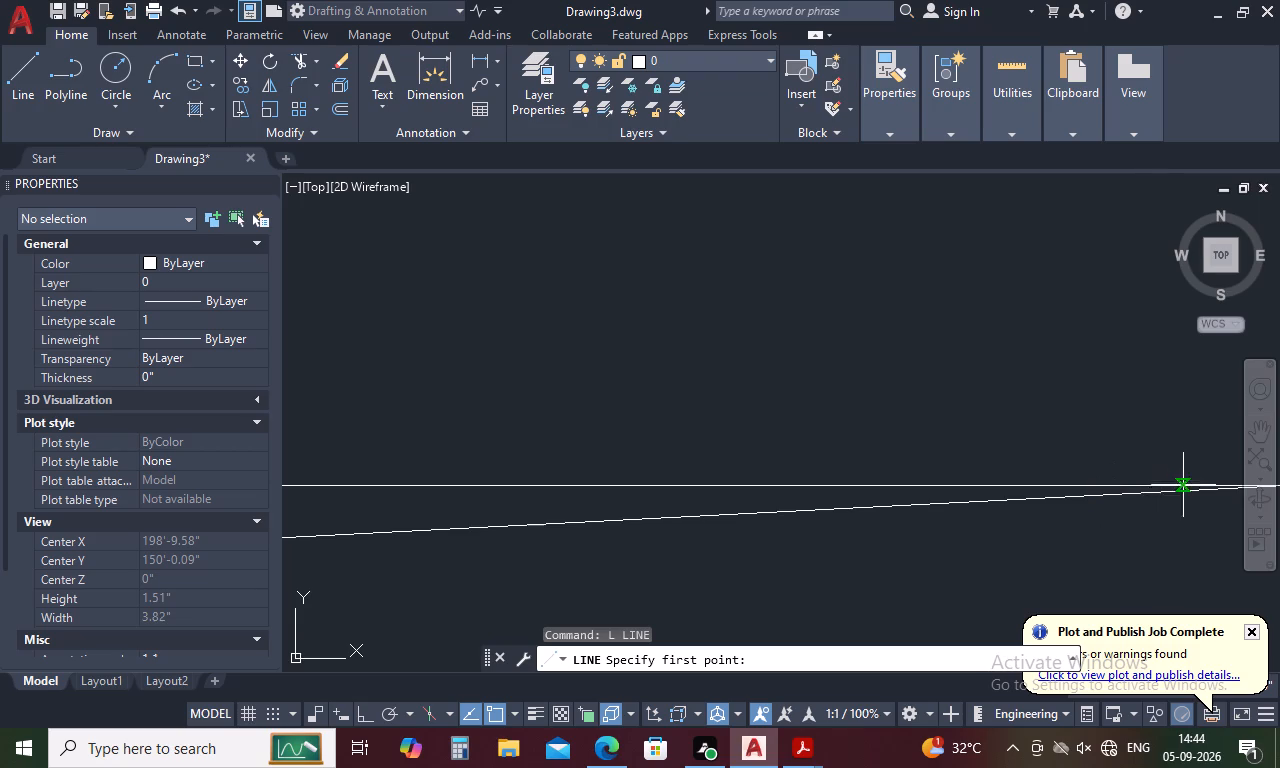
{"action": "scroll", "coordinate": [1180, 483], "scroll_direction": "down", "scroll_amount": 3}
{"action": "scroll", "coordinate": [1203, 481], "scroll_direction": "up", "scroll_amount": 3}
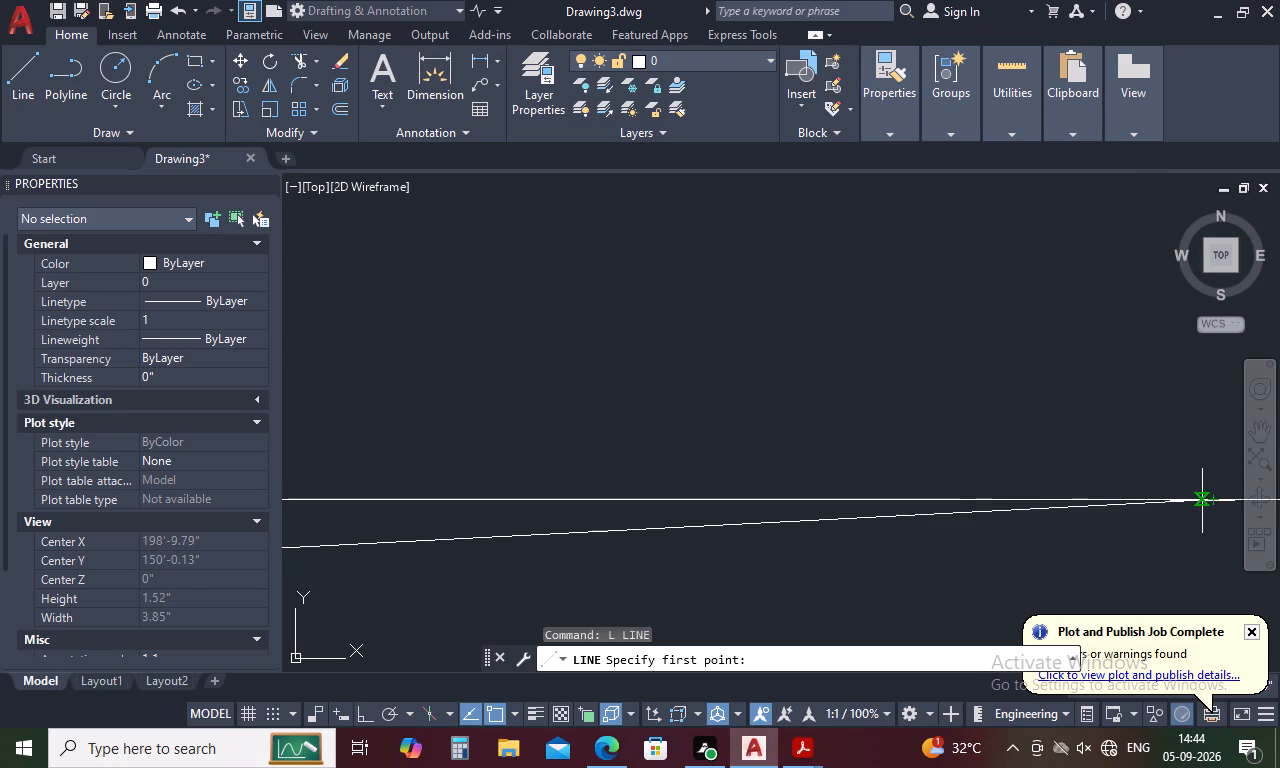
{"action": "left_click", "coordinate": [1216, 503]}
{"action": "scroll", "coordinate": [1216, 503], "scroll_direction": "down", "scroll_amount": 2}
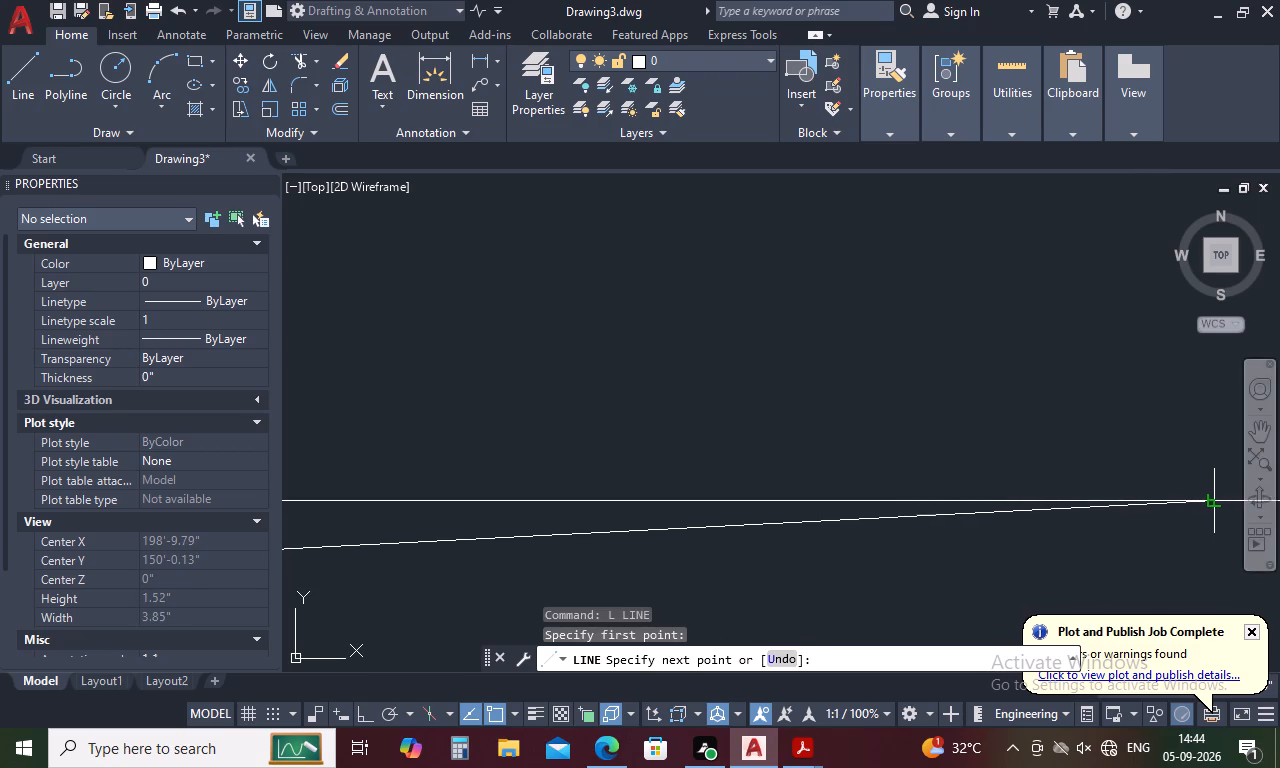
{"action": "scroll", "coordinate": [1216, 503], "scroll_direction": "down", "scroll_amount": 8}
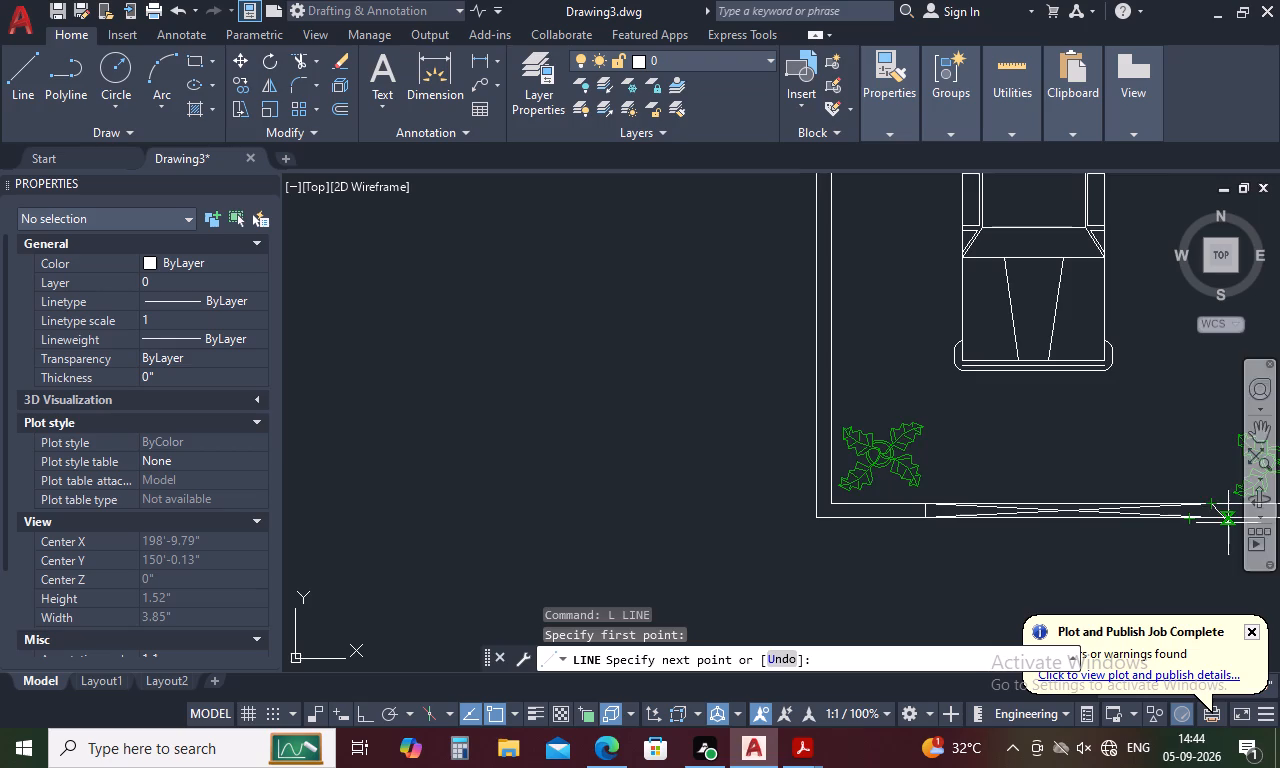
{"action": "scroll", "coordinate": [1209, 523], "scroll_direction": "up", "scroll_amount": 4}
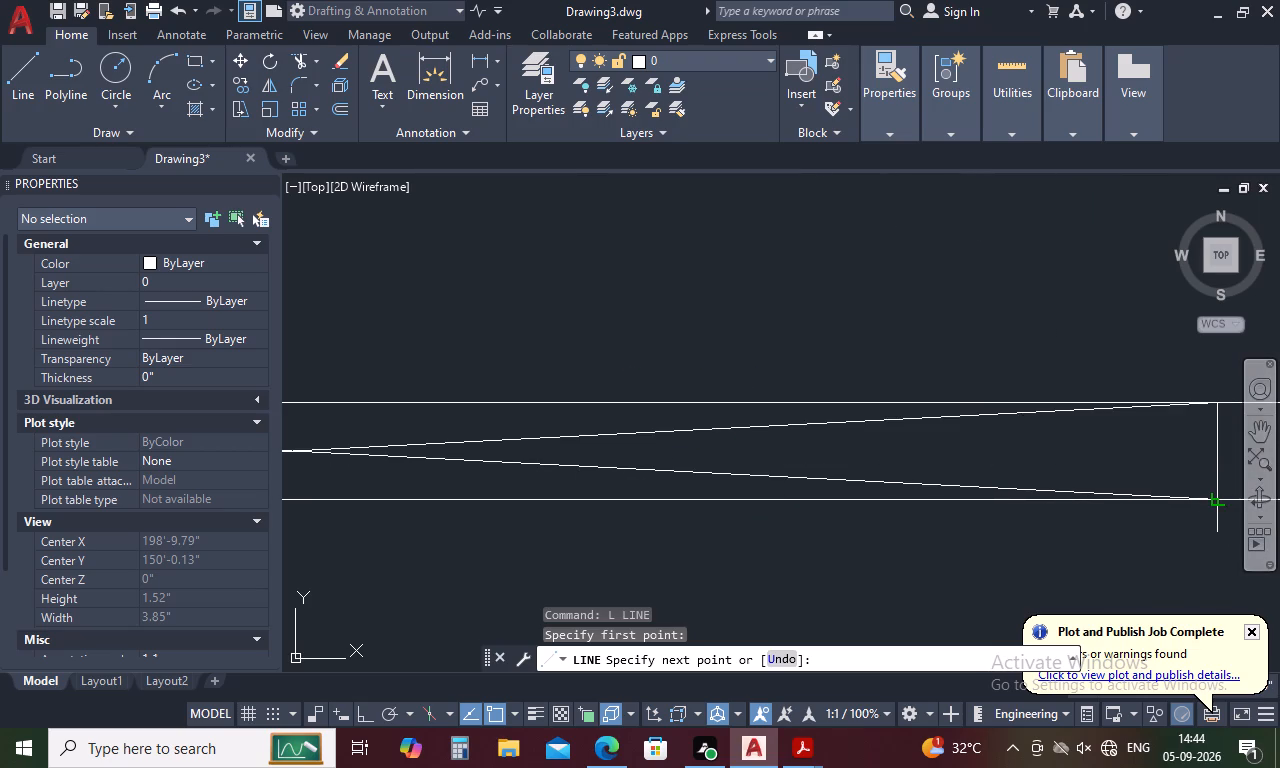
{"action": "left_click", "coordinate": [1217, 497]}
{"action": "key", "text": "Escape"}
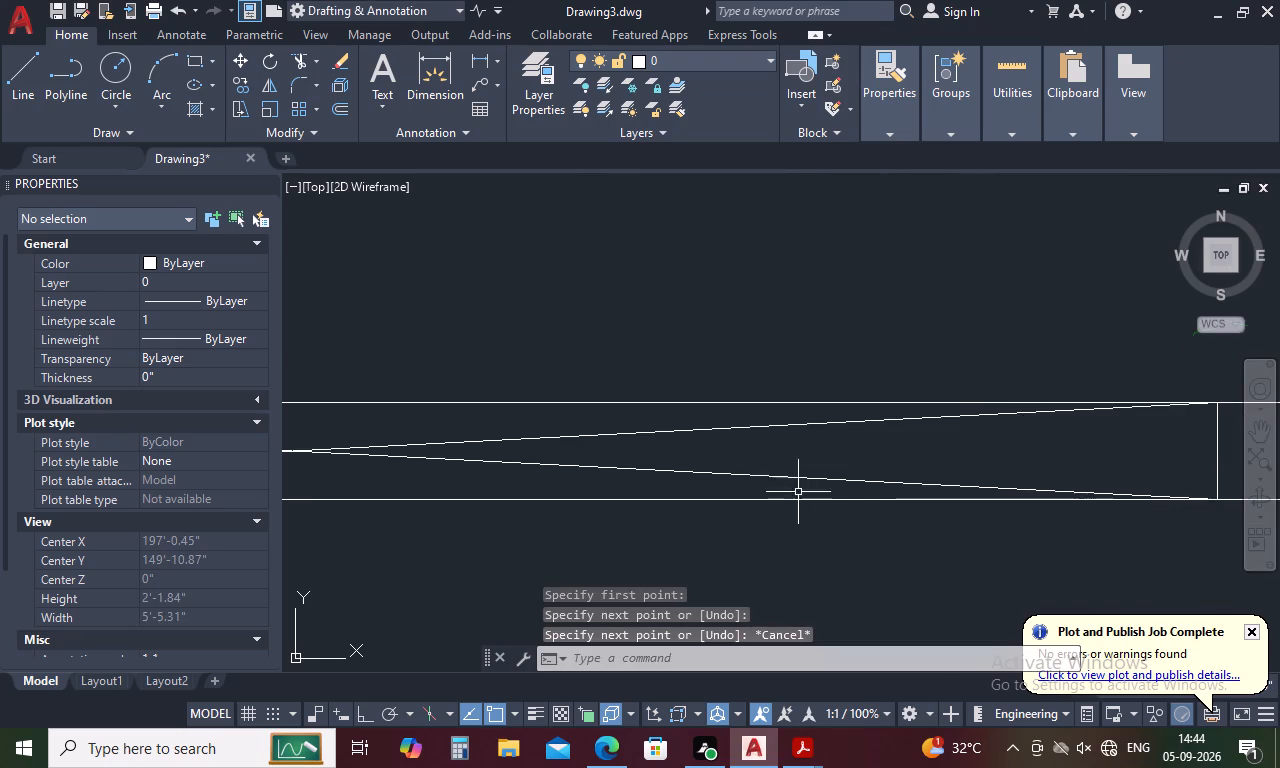
Erase the leftover end line below the second plant together with the line at the right end of the gate's crossing lines.
{"action": "scroll", "coordinate": [798, 492], "scroll_direction": "down", "scroll_amount": 4}
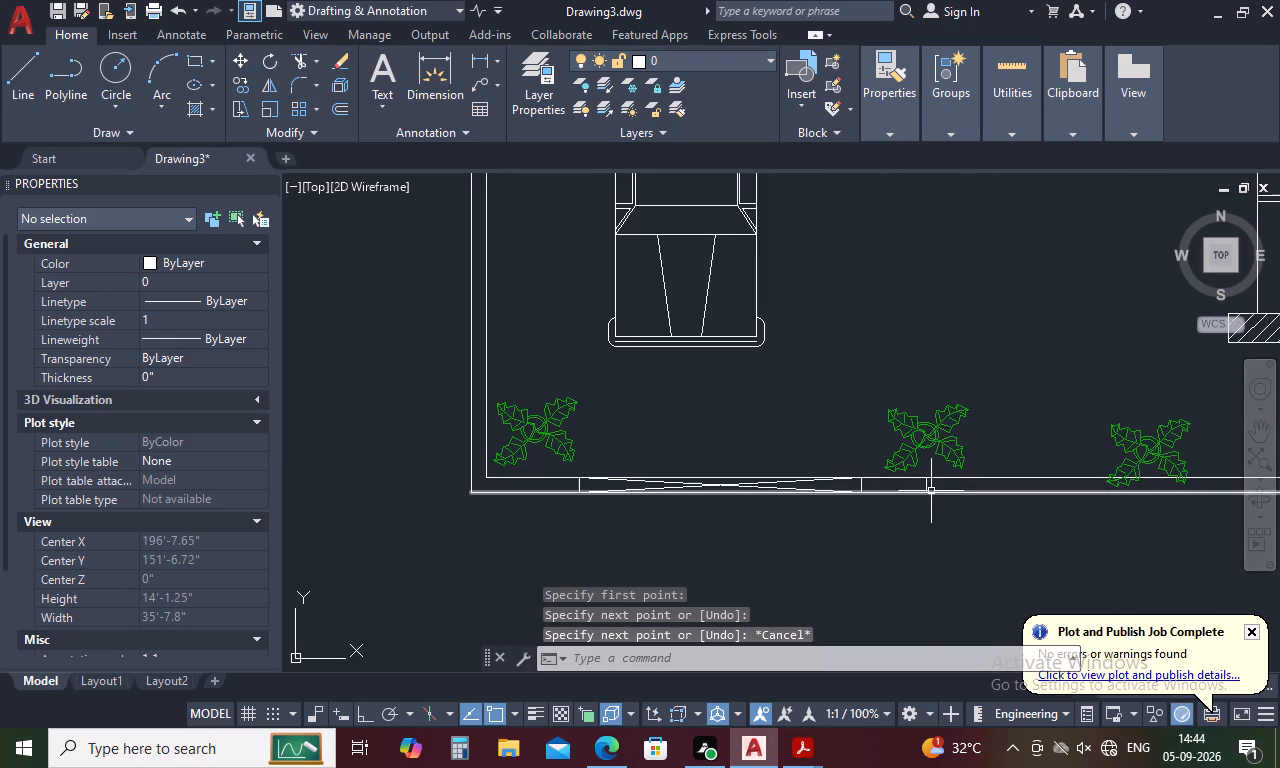
{"action": "left_click", "coordinate": [926, 488]}
{"action": "key", "text": "Delete"}
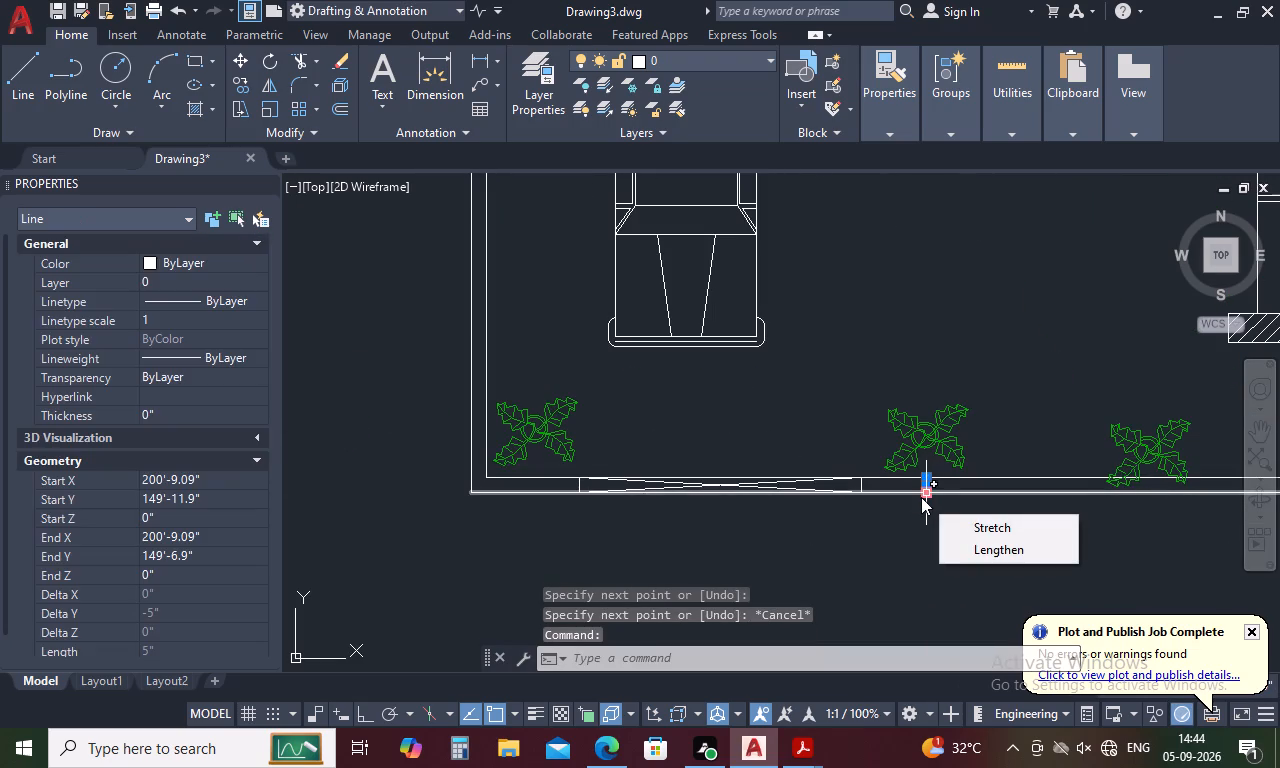
{"action": "scroll", "coordinate": [813, 501], "scroll_direction": "up", "scroll_amount": 3}
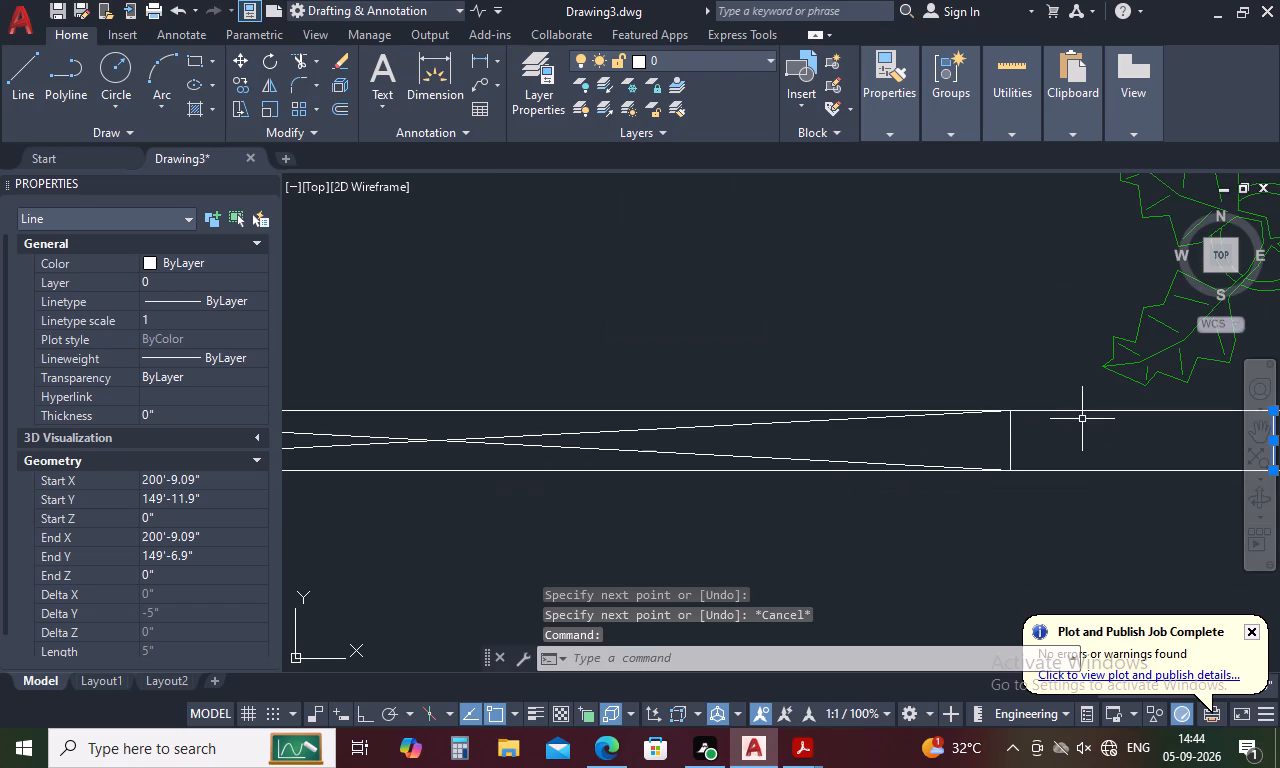
{"action": "left_click_drag", "start_coordinate": [1072, 433], "coordinate": [962, 442]}
{"action": "key", "text": "Delete"}
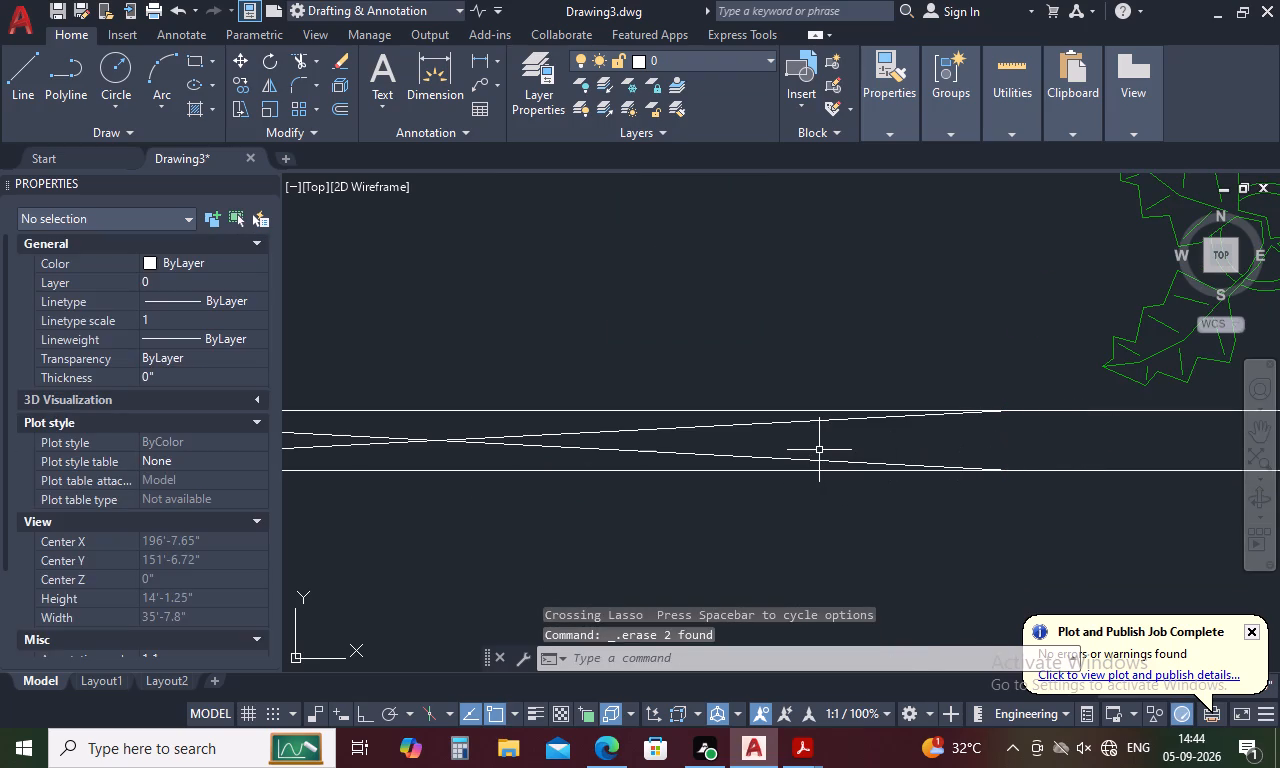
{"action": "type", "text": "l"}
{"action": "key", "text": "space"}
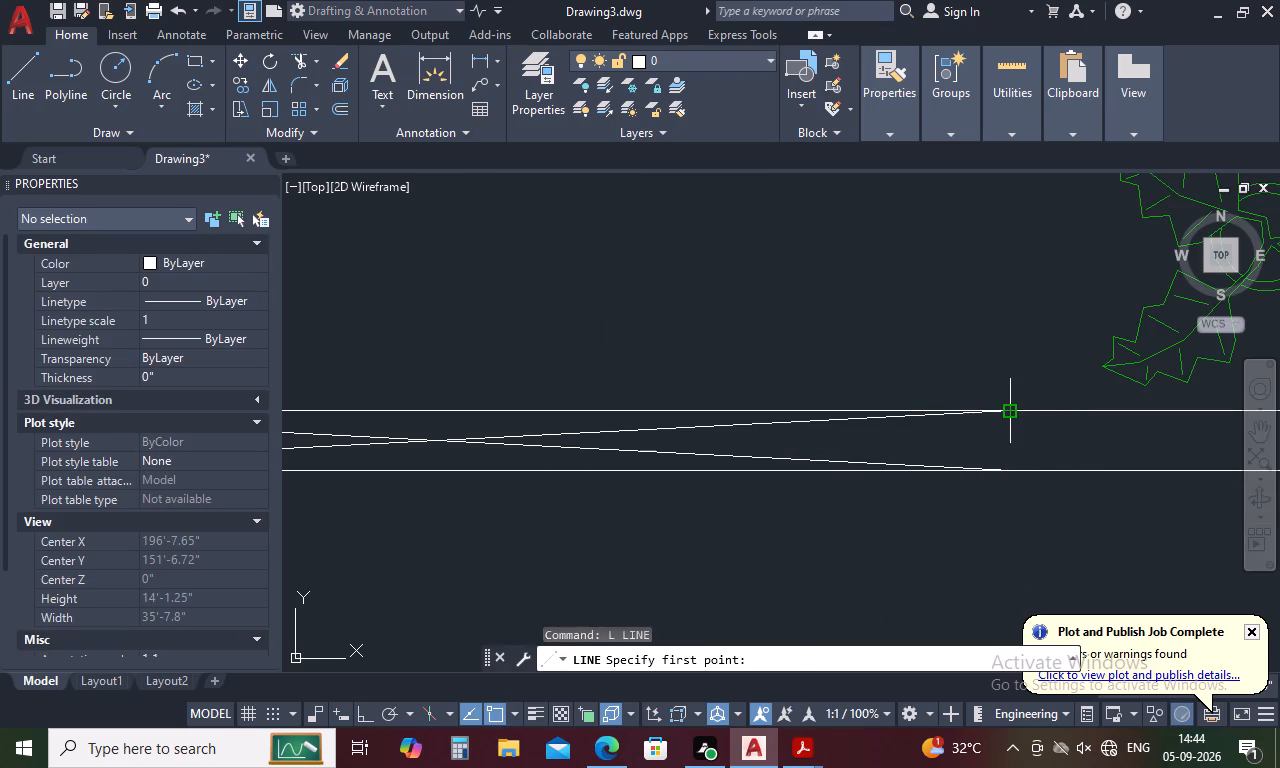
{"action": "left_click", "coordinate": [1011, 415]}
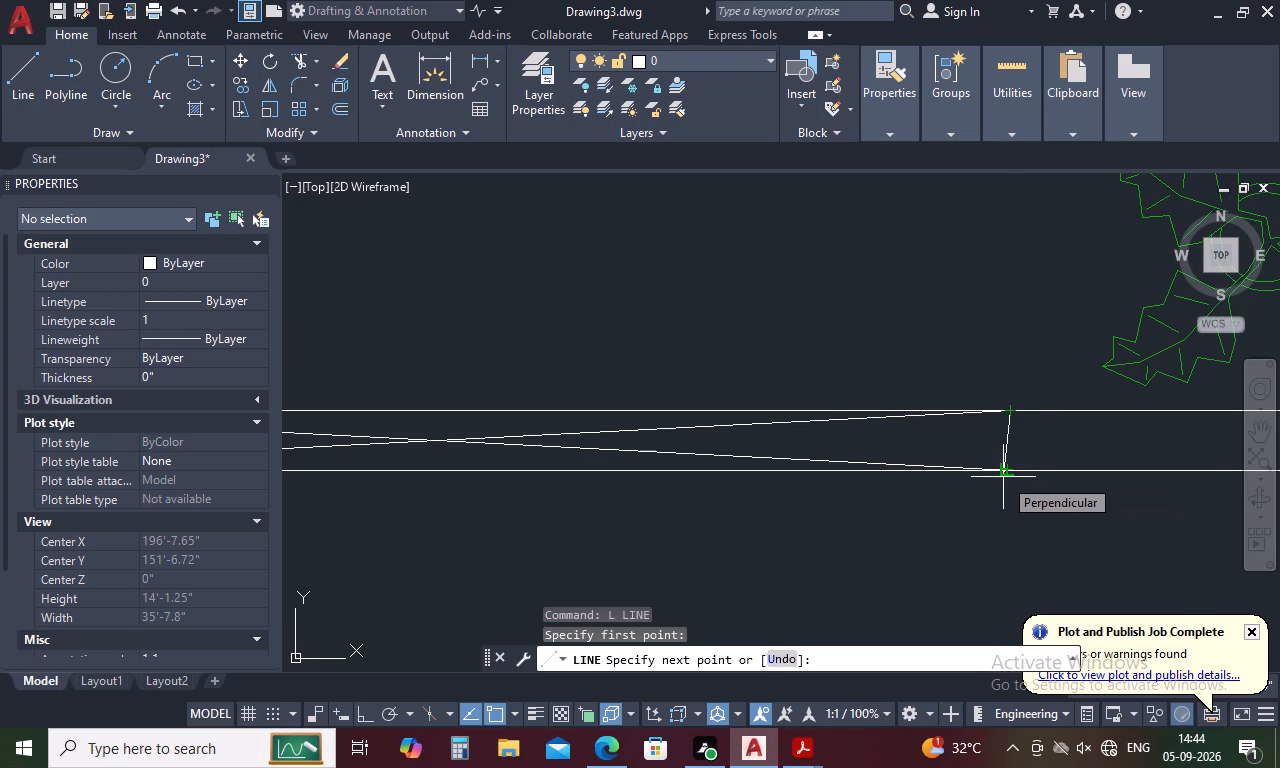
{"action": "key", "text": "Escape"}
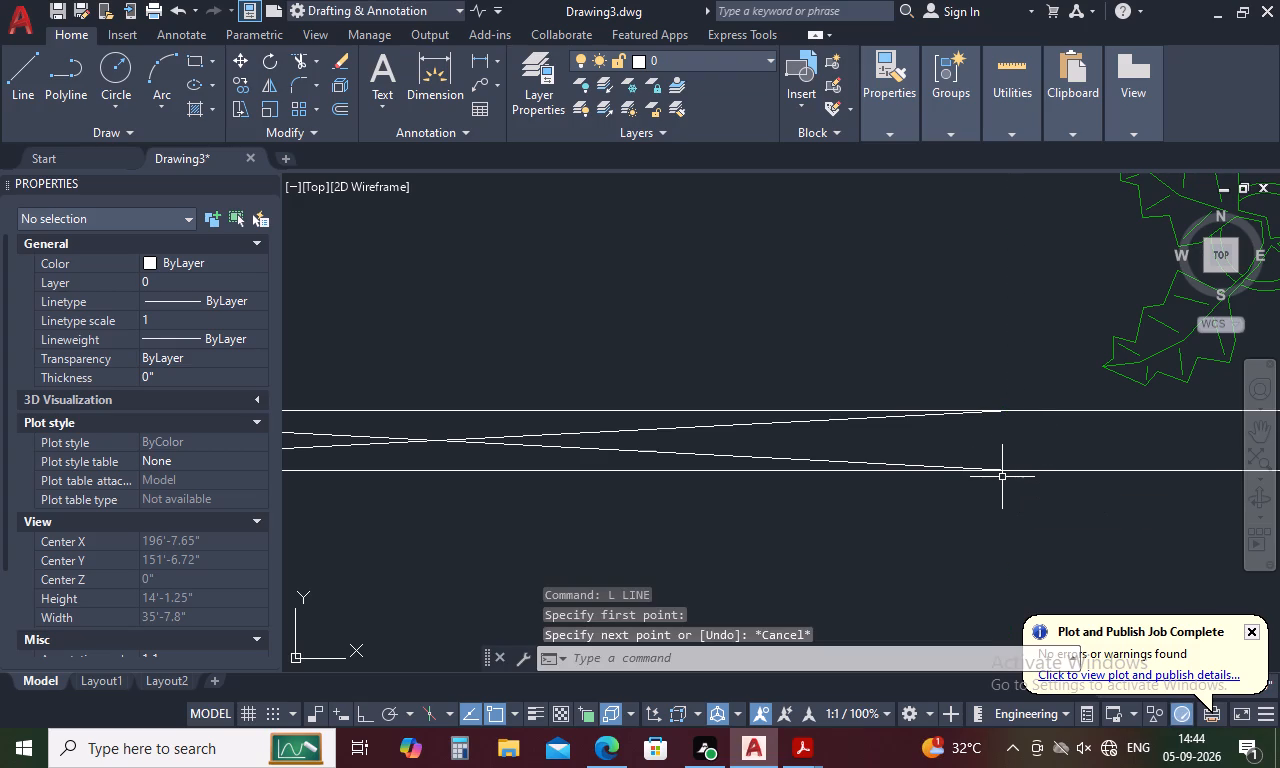
Close the gate's right end with a line across the wall thickness from the inner to the outer wall line.
{"action": "type", "text": "l"}
{"action": "key", "text": "space"}
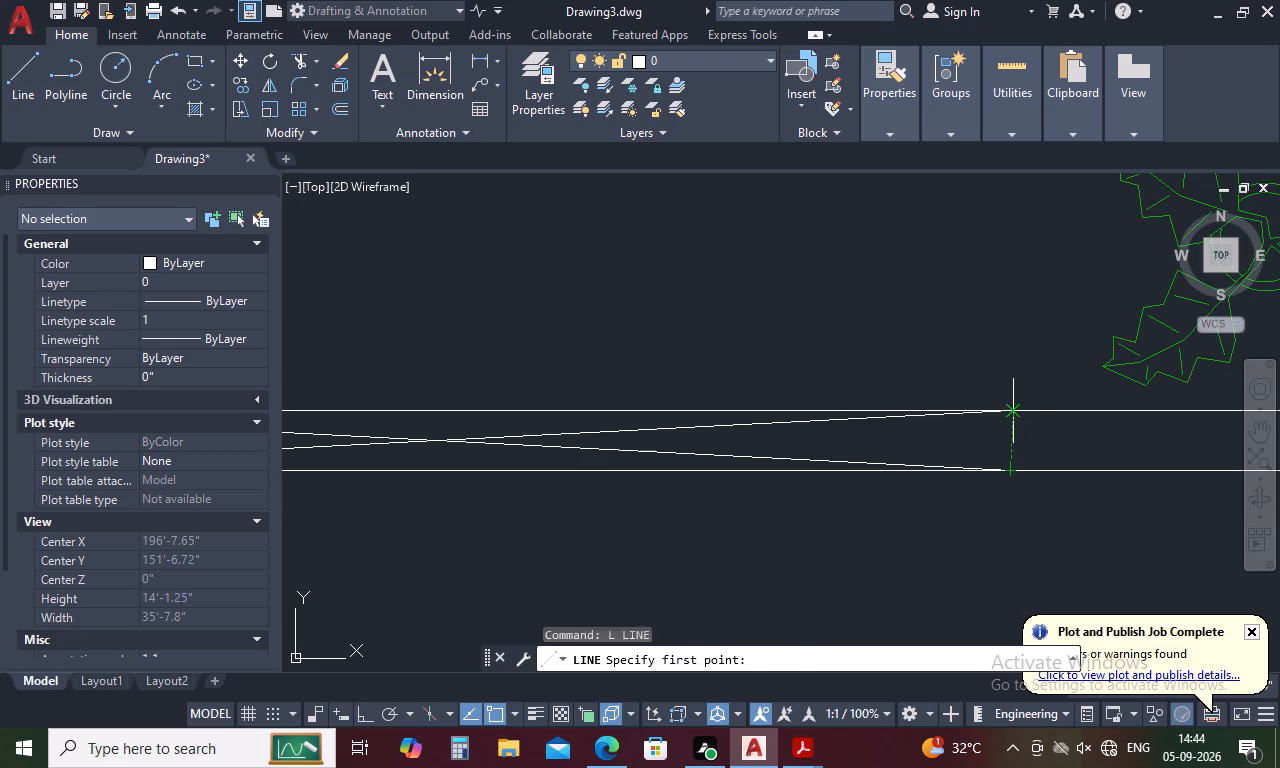
{"action": "left_click", "coordinate": [1010, 410]}
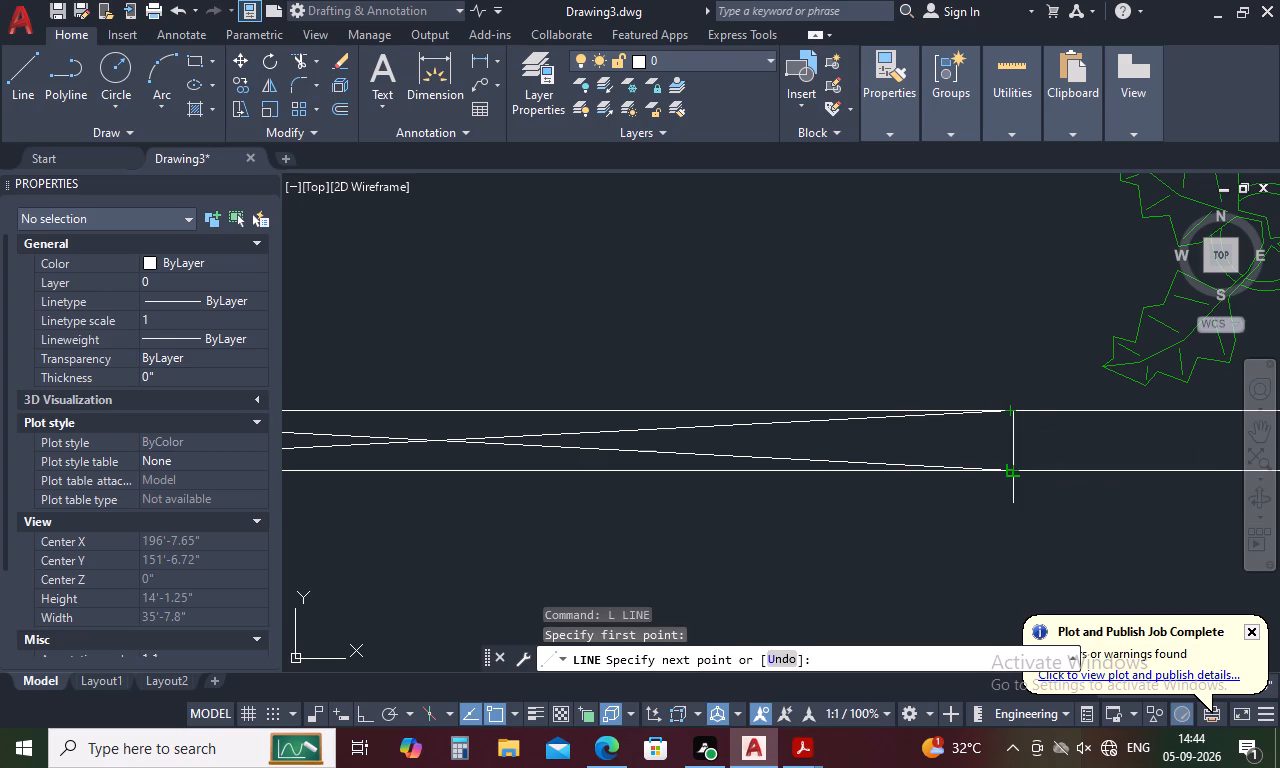
{"action": "left_click", "coordinate": [1016, 476]}
{"action": "key", "text": "Escape"}
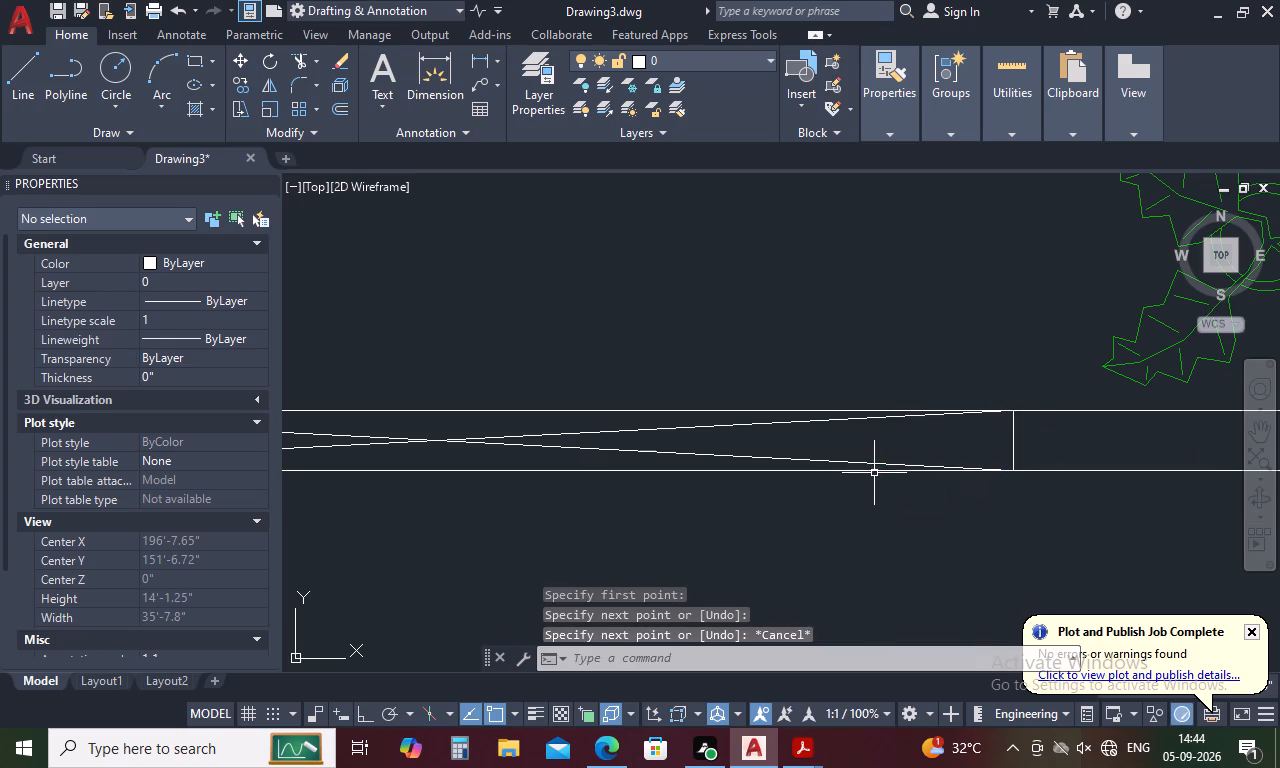
Add a multiline text label reading BEDROOM in capitals below the bed in the upper-left bedroom.
{"action": "scroll", "coordinate": [905, 423], "scroll_direction": "down", "scroll_amount": 3}
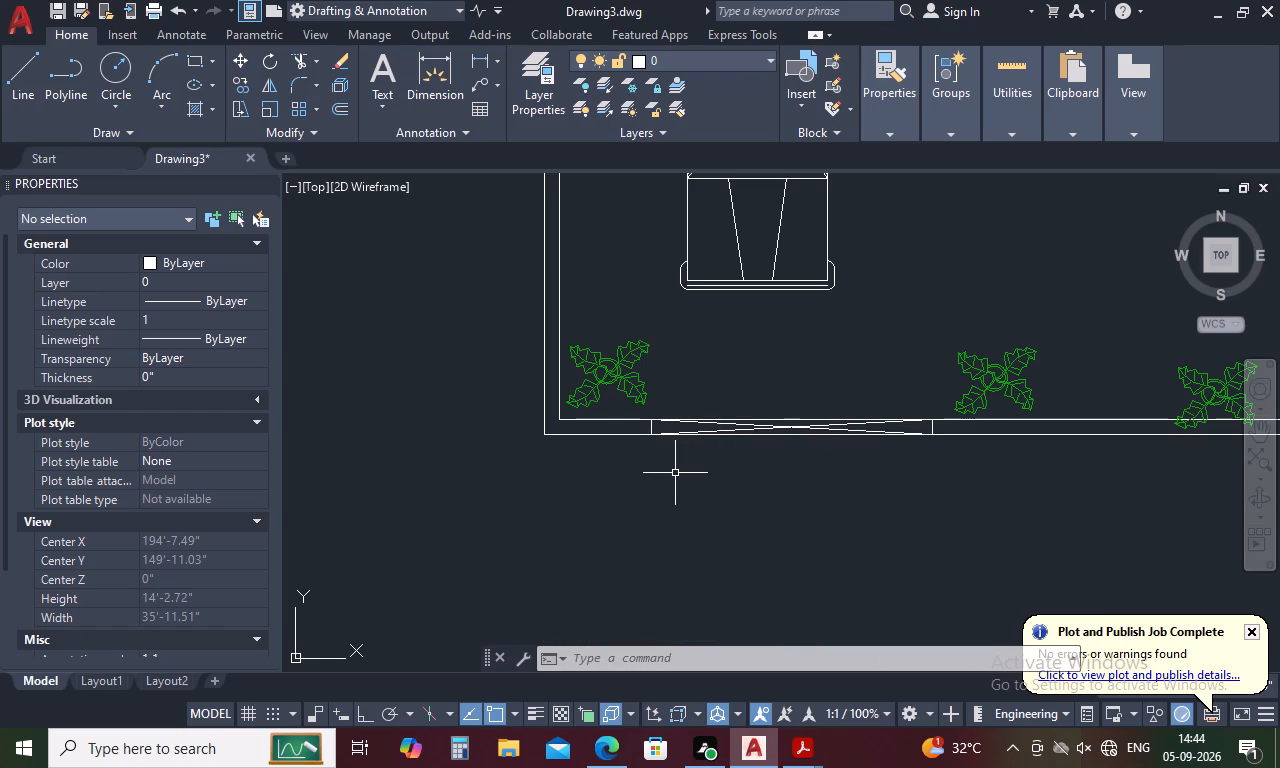
{"action": "scroll", "coordinate": [610, 442], "scroll_direction": "down", "scroll_amount": 3}
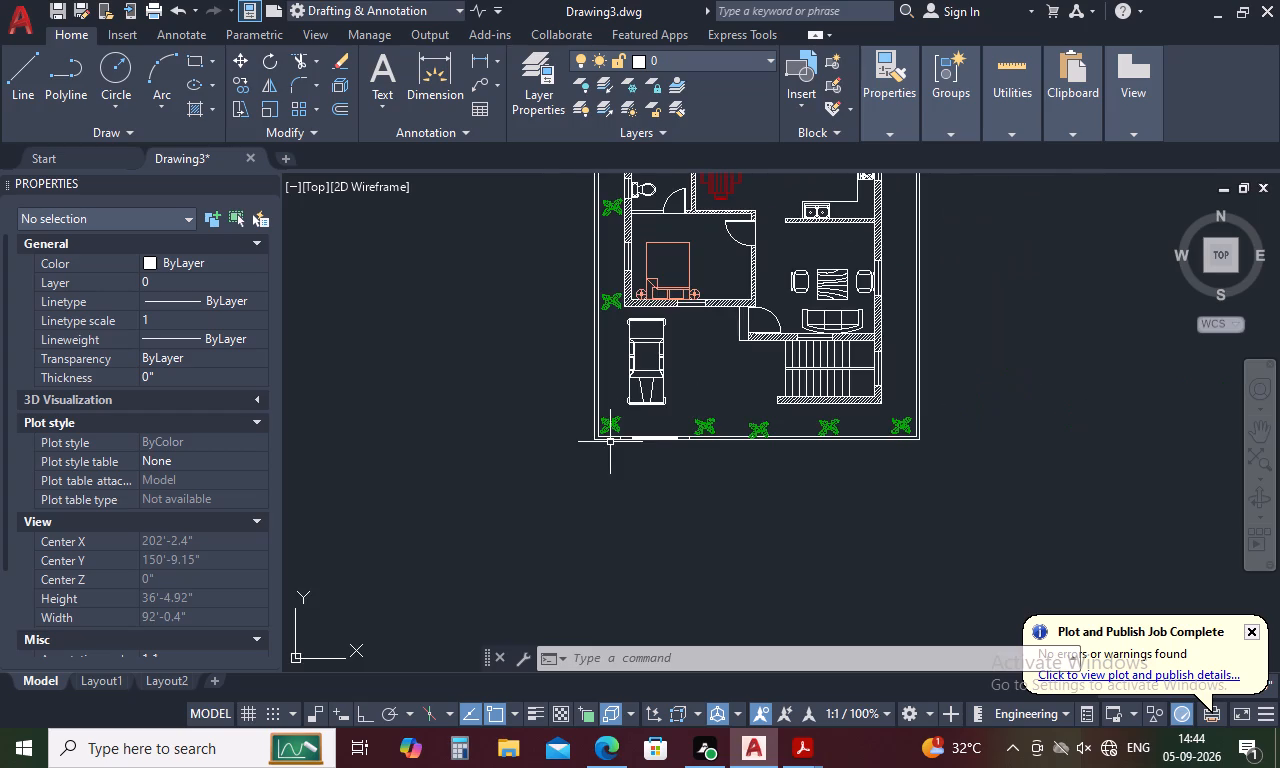
{"action": "scroll", "coordinate": [610, 442], "scroll_direction": "down", "scroll_amount": 1}
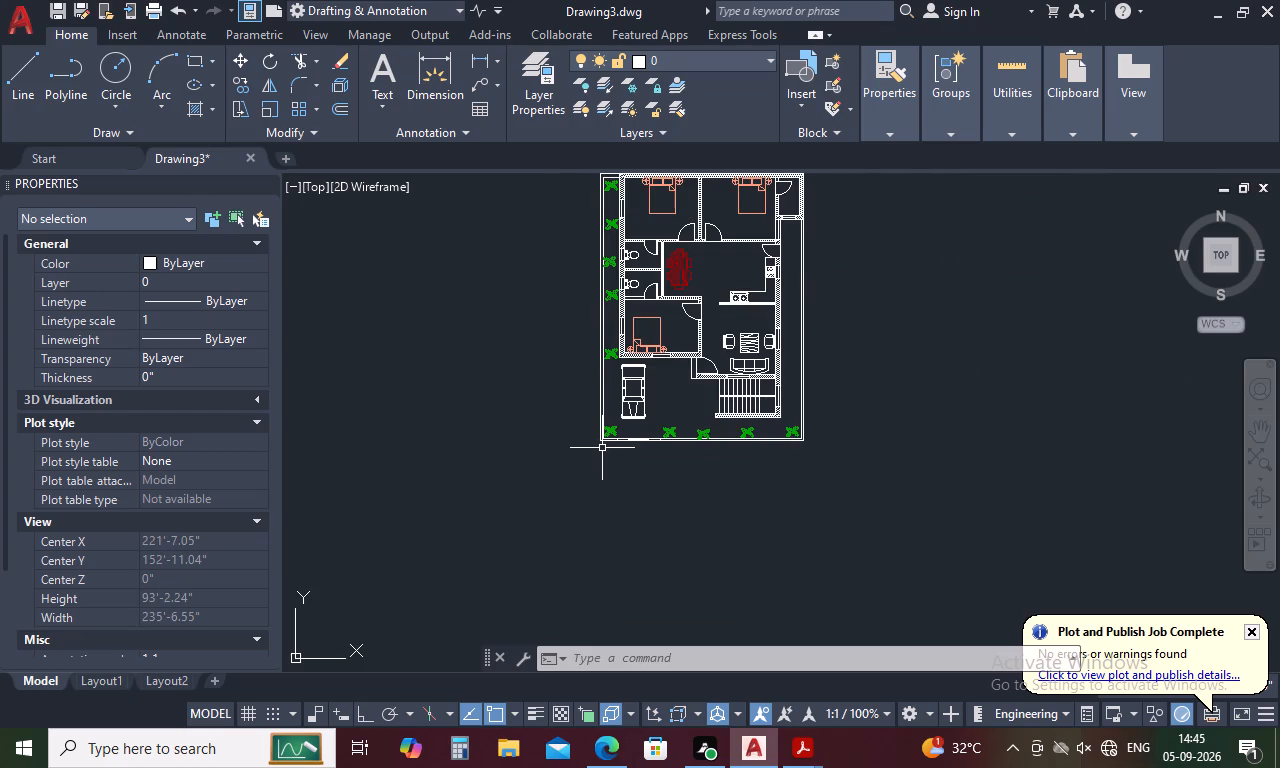
{"action": "scroll", "coordinate": [602, 451], "scroll_direction": "down", "scroll_amount": 1}
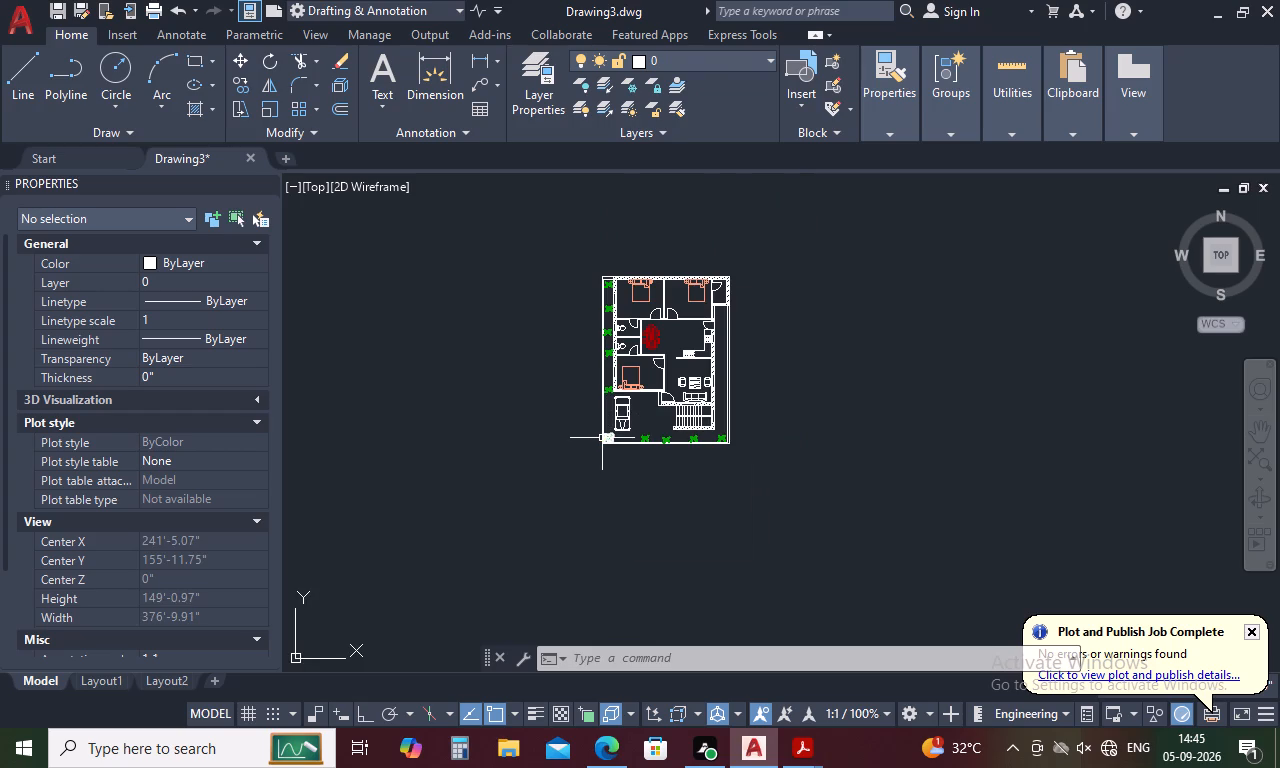
{"action": "type", "text": "t"}
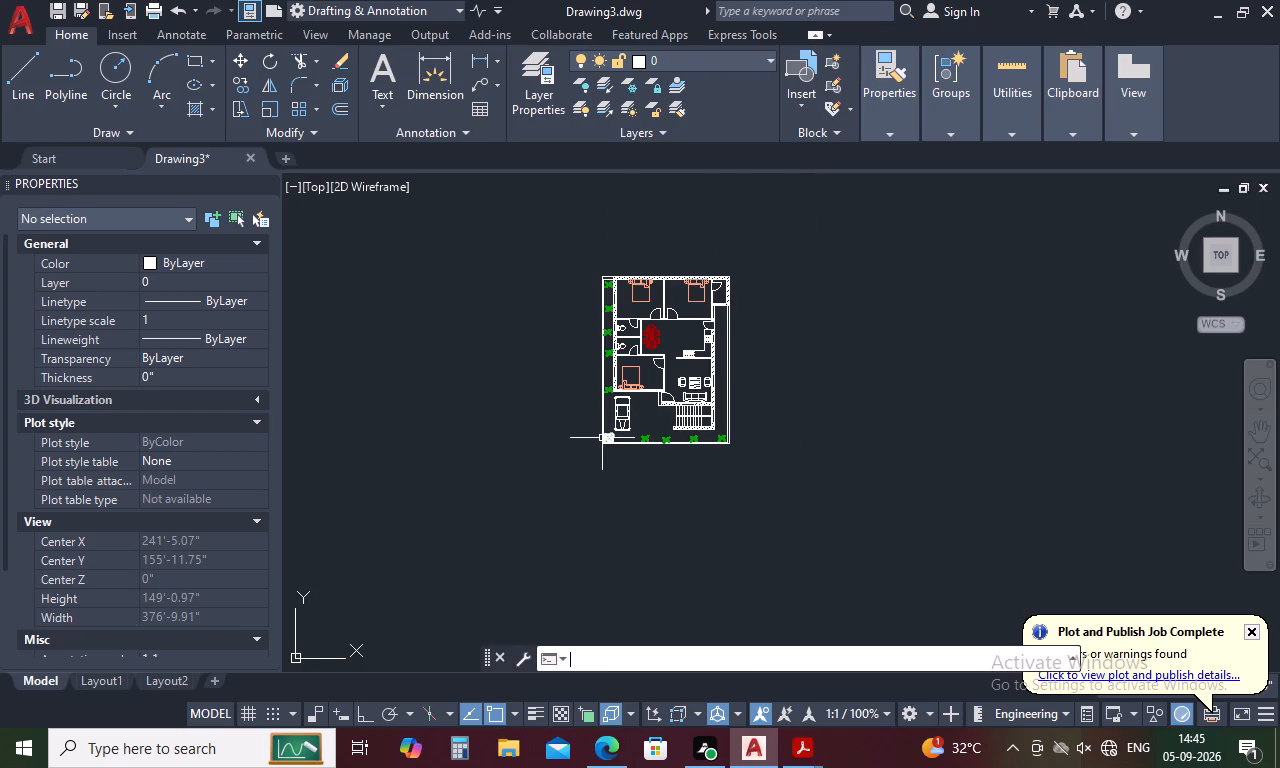
{"action": "key", "text": "space"}
{"action": "scroll", "coordinate": [593, 290], "scroll_direction": "up", "scroll_amount": 4}
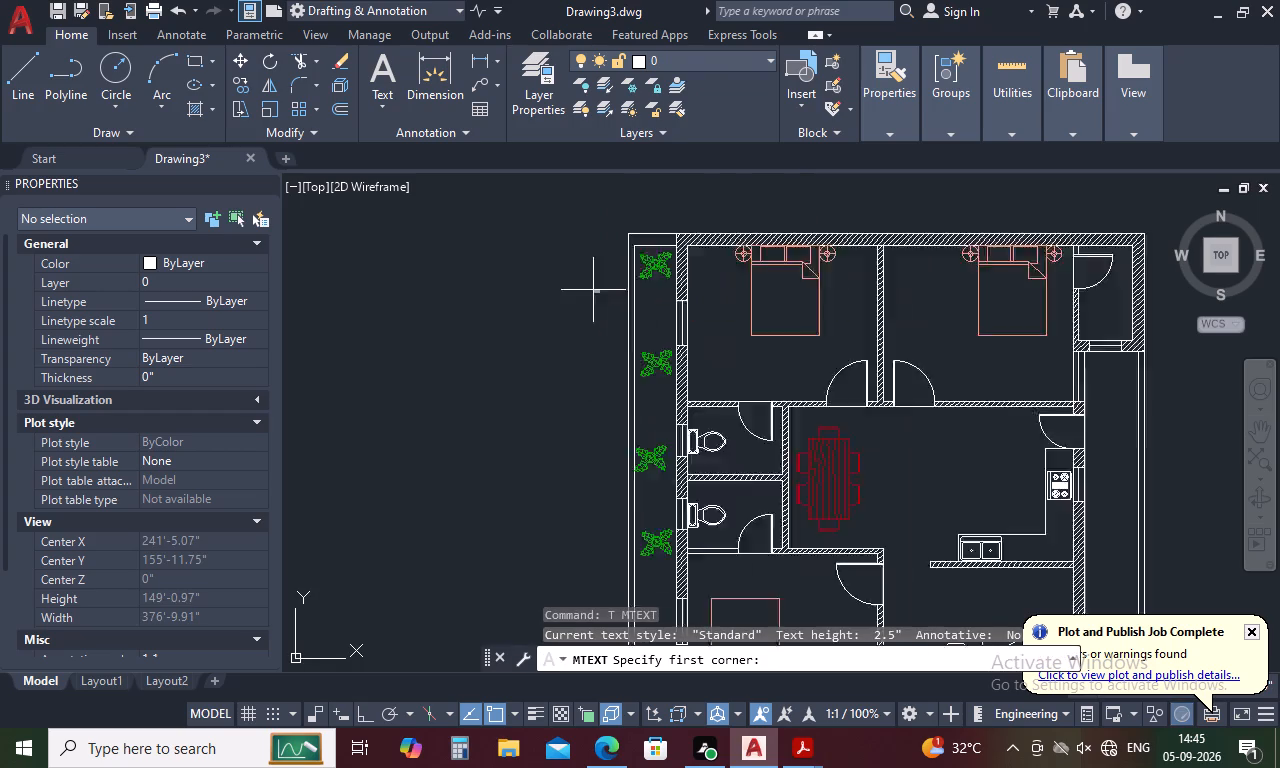
{"action": "left_click_drag", "start_coordinate": [783, 377], "coordinate": [949, 437]}
{"action": "left_click", "coordinate": [949, 437]}
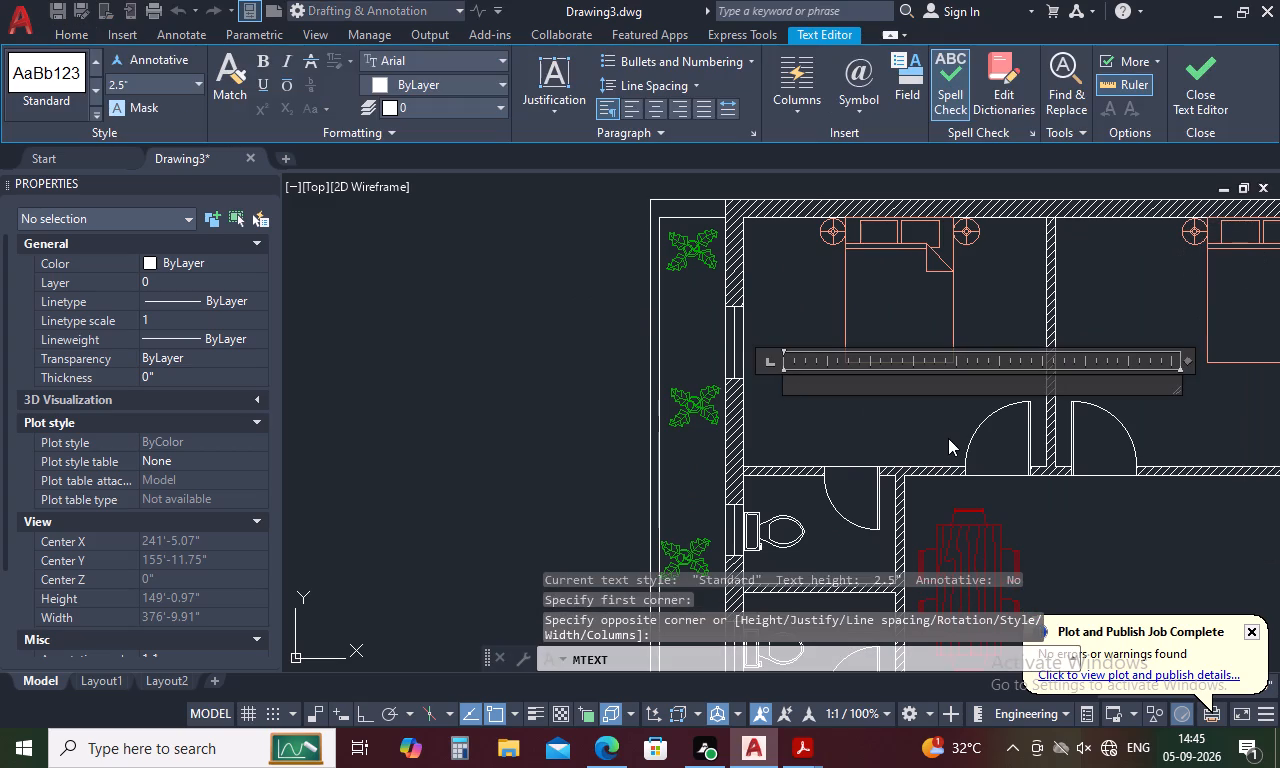
{"action": "type", "text": "bedroo"}
{"action": "key", "text": "m"}
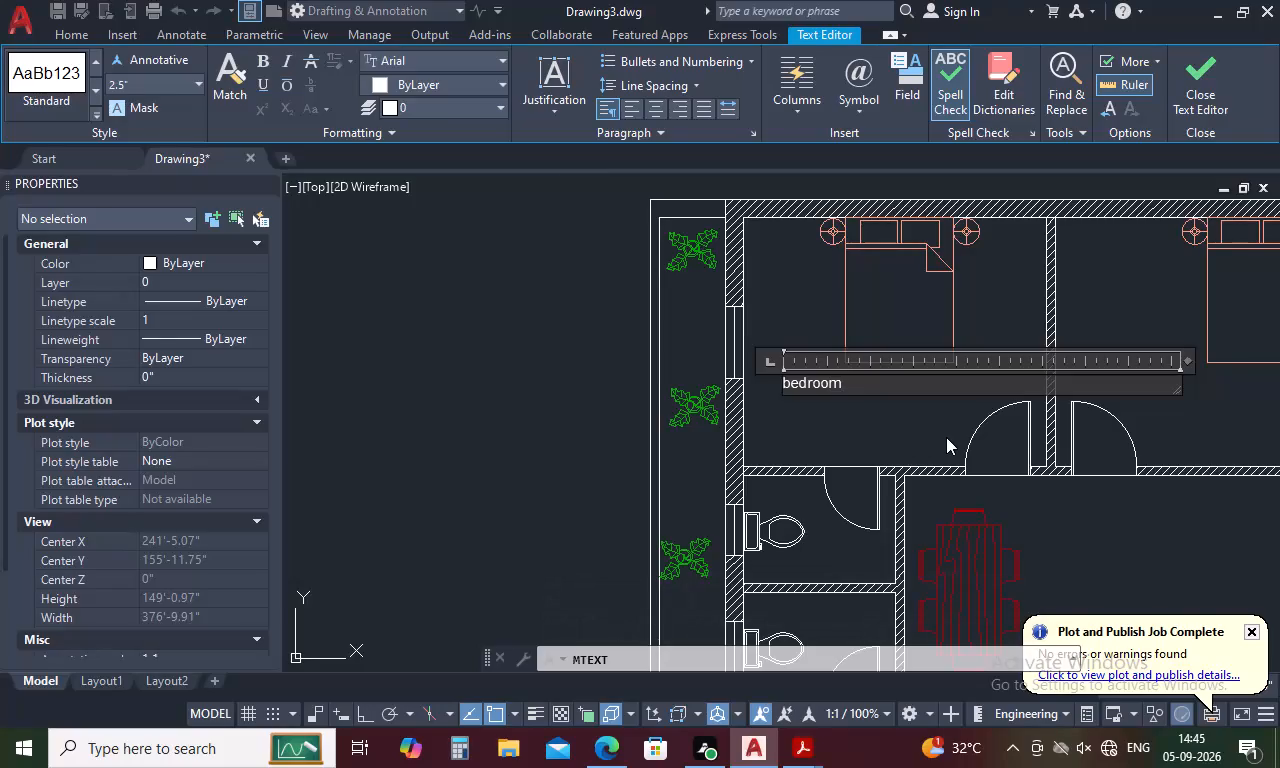
{"action": "key", "text": "BackSpace"}
{"action": "key", "text": "BackSpace"}
{"action": "key", "text": "BackSpace"}
{"action": "key", "text": "BackSpace"}
{"action": "key", "text": "BackSpace"}
{"action": "key", "text": "BackSpace"}
{"action": "key", "text": "BackSpace"}
{"action": "key", "text": "BackSpace"}
{"action": "key", "text": "BackSpace"}
{"action": "key", "text": "BackSpace"}
{"action": "key", "text": "BackSpace"}
{"action": "key", "text": "BackSpace"}
{"action": "key", "text": "BackSpace"}
{"action": "key", "text": "BackSpace"}
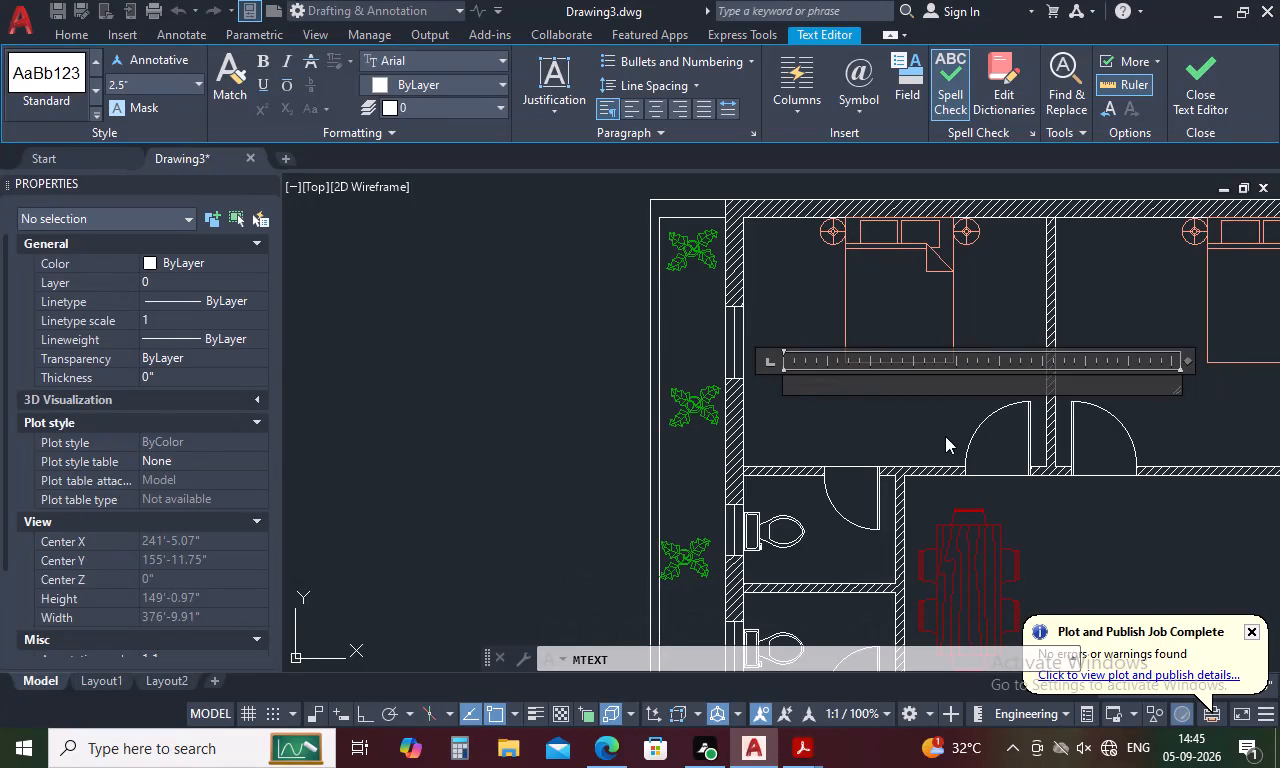
{"action": "type", "text": "BEDR"}
{"action": "type", "text": "OOM"}
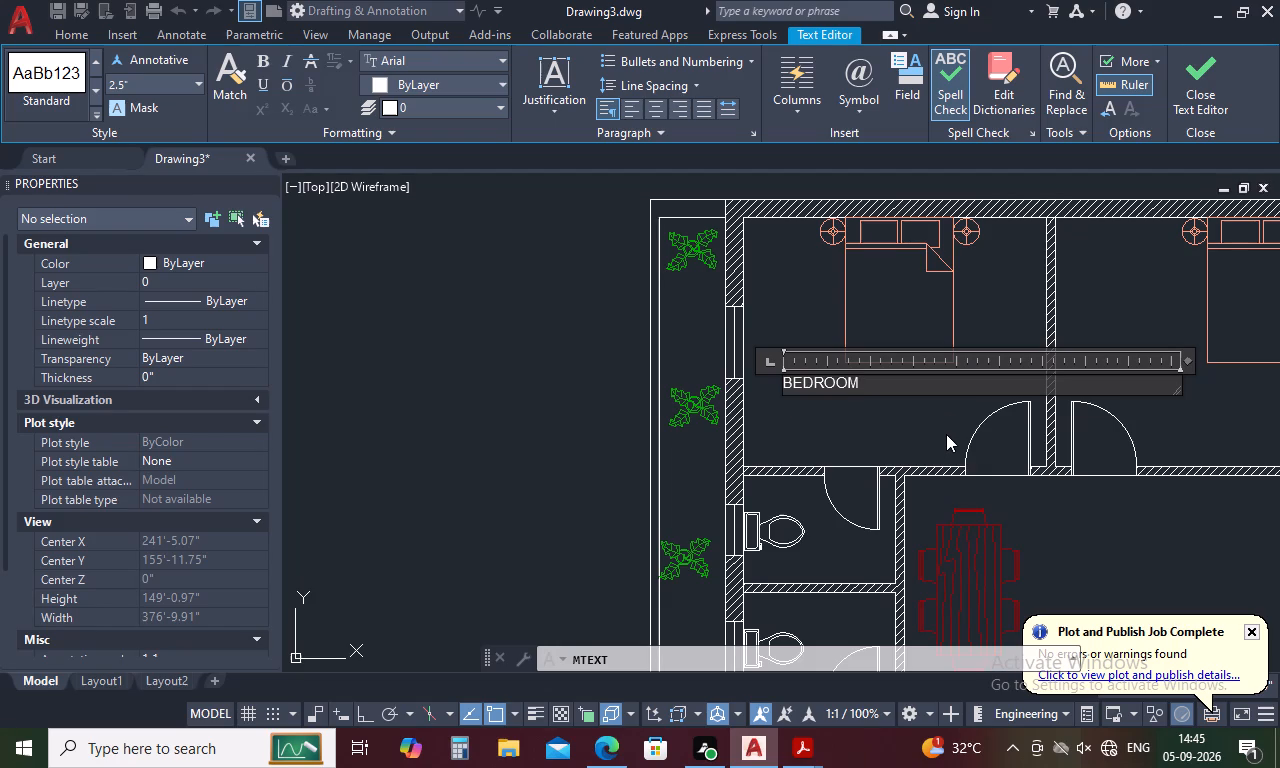
Add a second line reading 14'0"X11'6" under BEDROOM in the label.
{"action": "key", "text": "Return"}
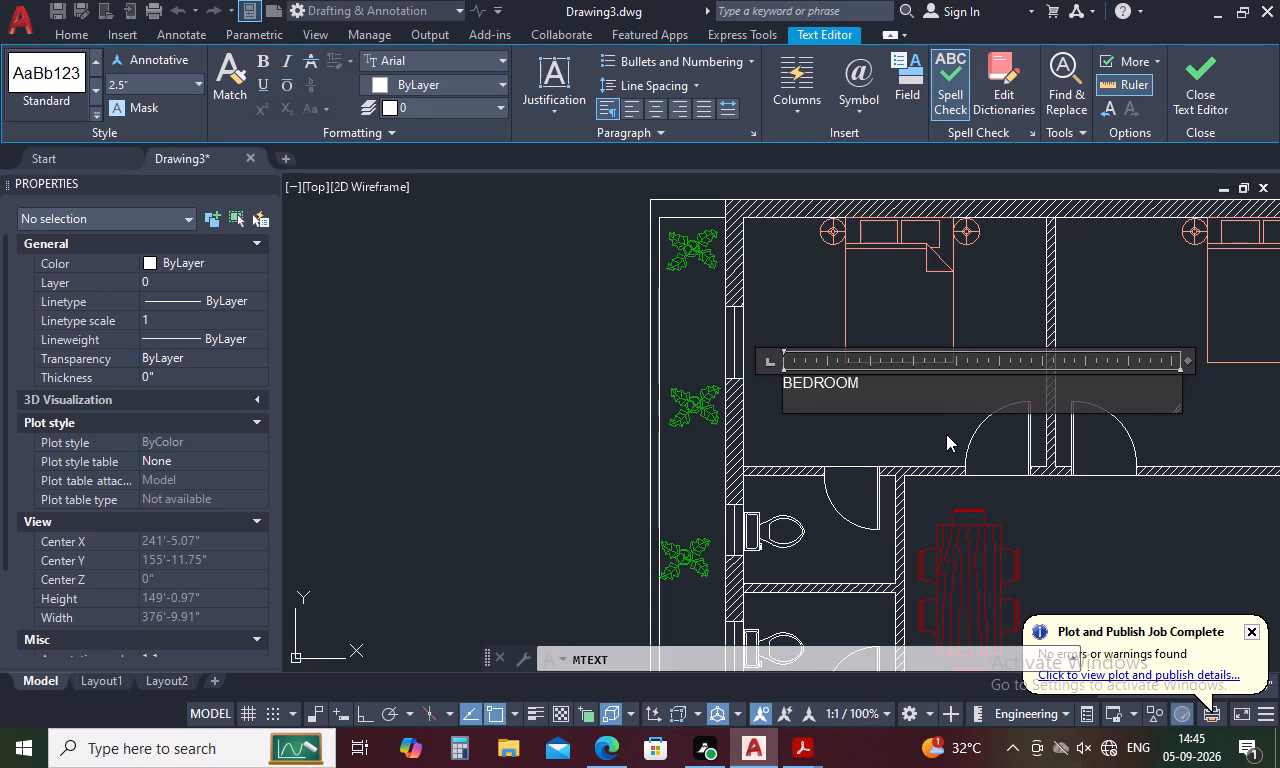
{"action": "key", "text": "1"}
{"action": "key", "text": "4"}
{"action": "key", "text": "apostrophe"}
{"action": "key", "text": "0"}
{"action": "key", "text": "shift+quotedbl"}
{"action": "key", "text": "x"}
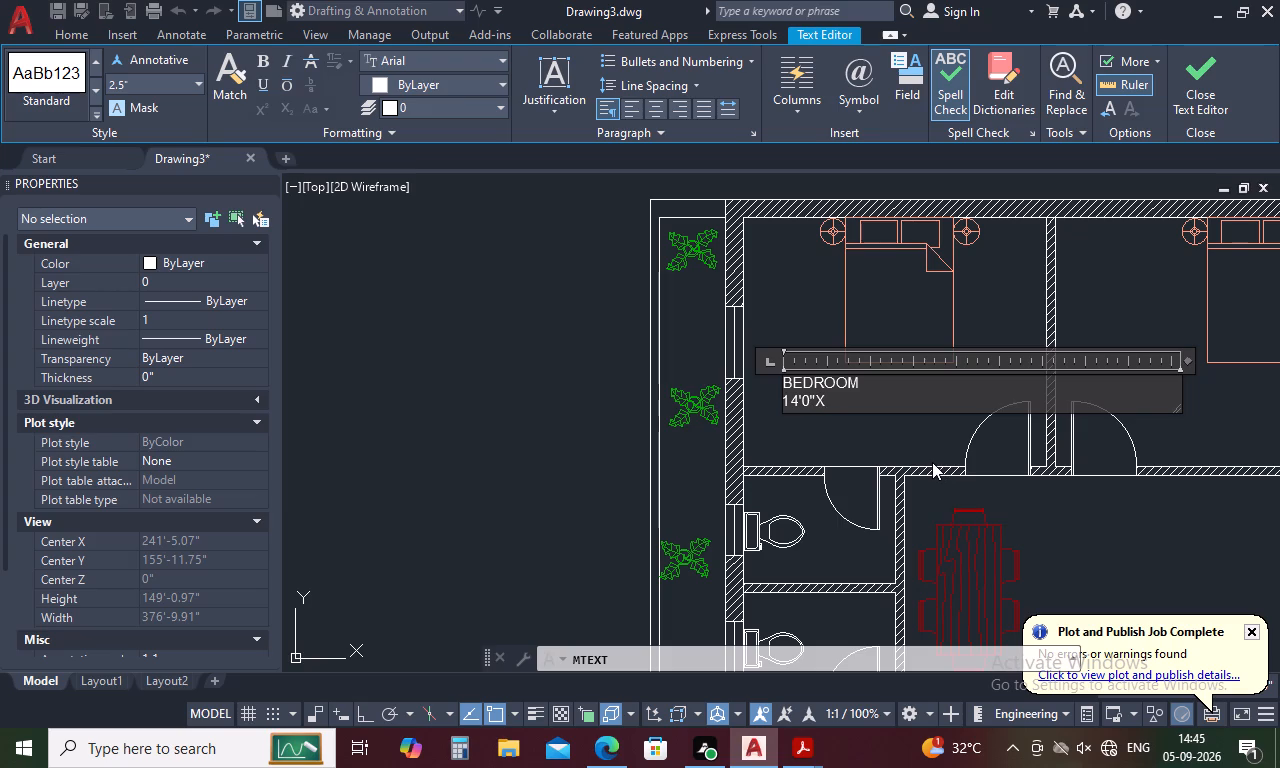
{"action": "type", "text": "11'8"}
{"action": "key", "text": "BackSpace"}
{"action": "type", "text": "6\""}
Centre both lines of the bedroom label and finish the text.
{"action": "left_click_drag", "start_coordinate": [869, 399], "coordinate": [730, 390]}
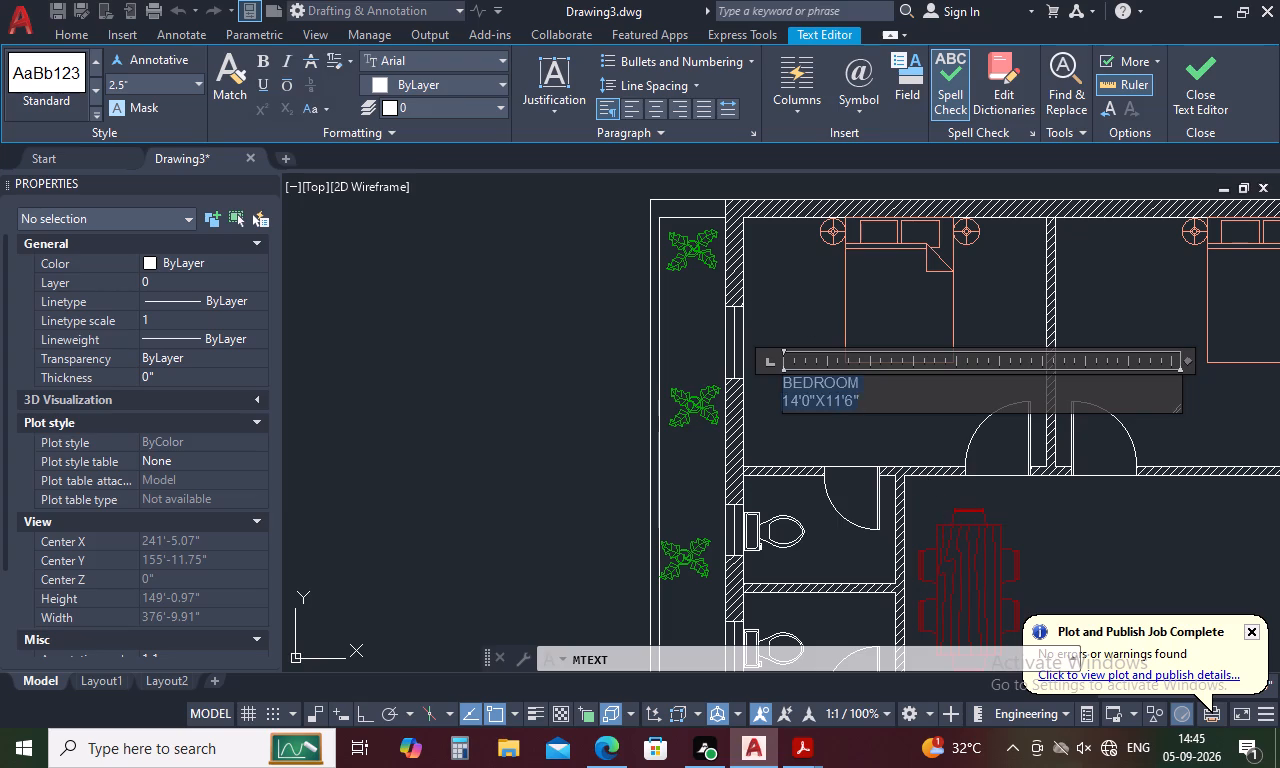
{"action": "left_click_drag", "start_coordinate": [730, 390], "coordinate": [714, 378]}
{"action": "left_click", "coordinate": [659, 110]}
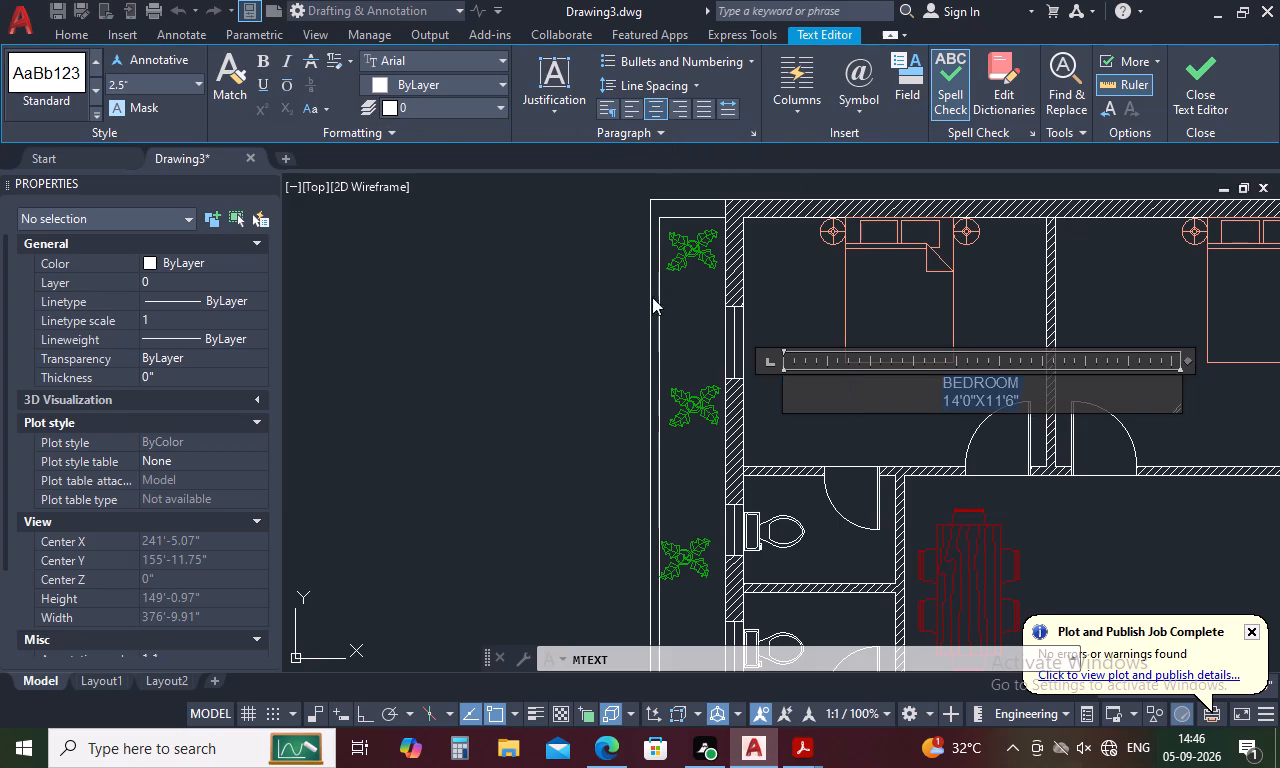
{"action": "left_click", "coordinate": [515, 337]}
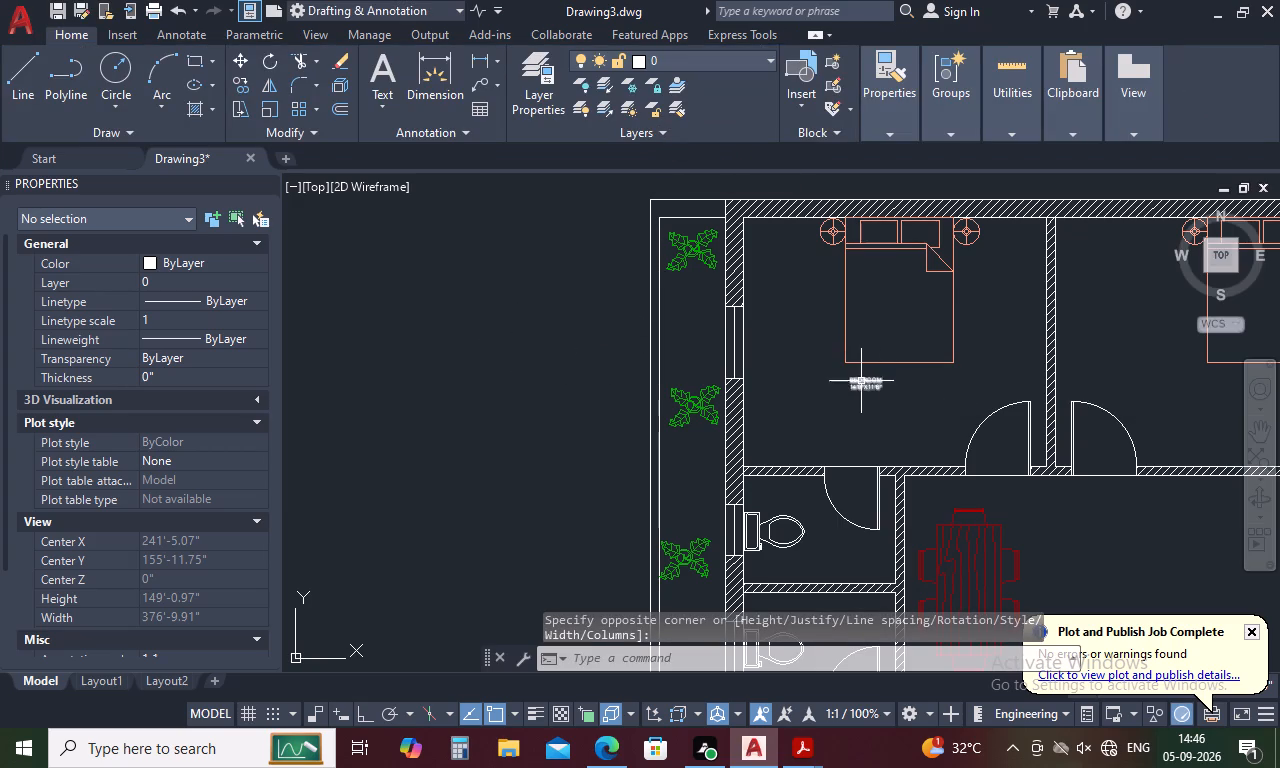
Set the text height of the whole bedroom label to 8 inches.
{"action": "double_click", "coordinate": [861, 380]}
{"action": "left_click_drag", "start_coordinate": [1051, 398], "coordinate": [945, 387]}
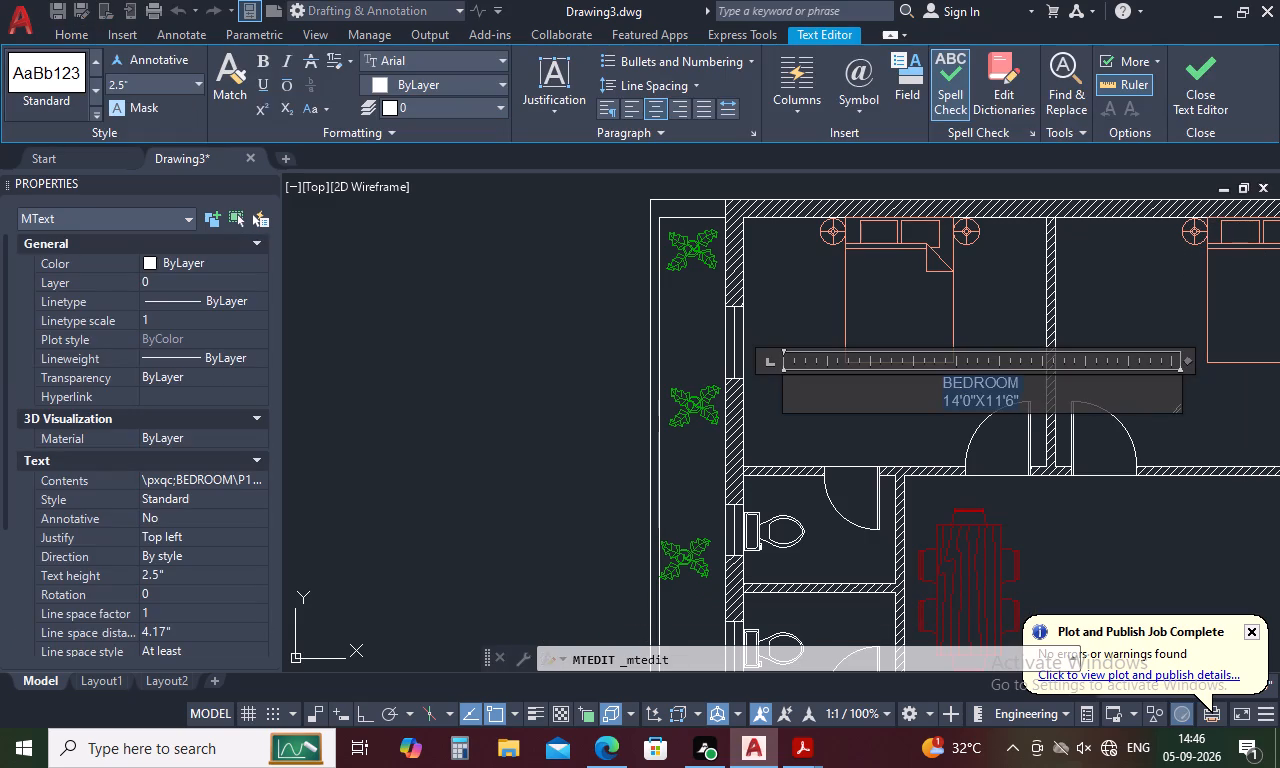
{"action": "left_click_drag", "start_coordinate": [945, 387], "coordinate": [902, 362]}
{"action": "left_click", "coordinate": [125, 77]}
{"action": "key", "text": "BackSpace"}
{"action": "key", "text": "8"}
{"action": "key", "text": "Return"}
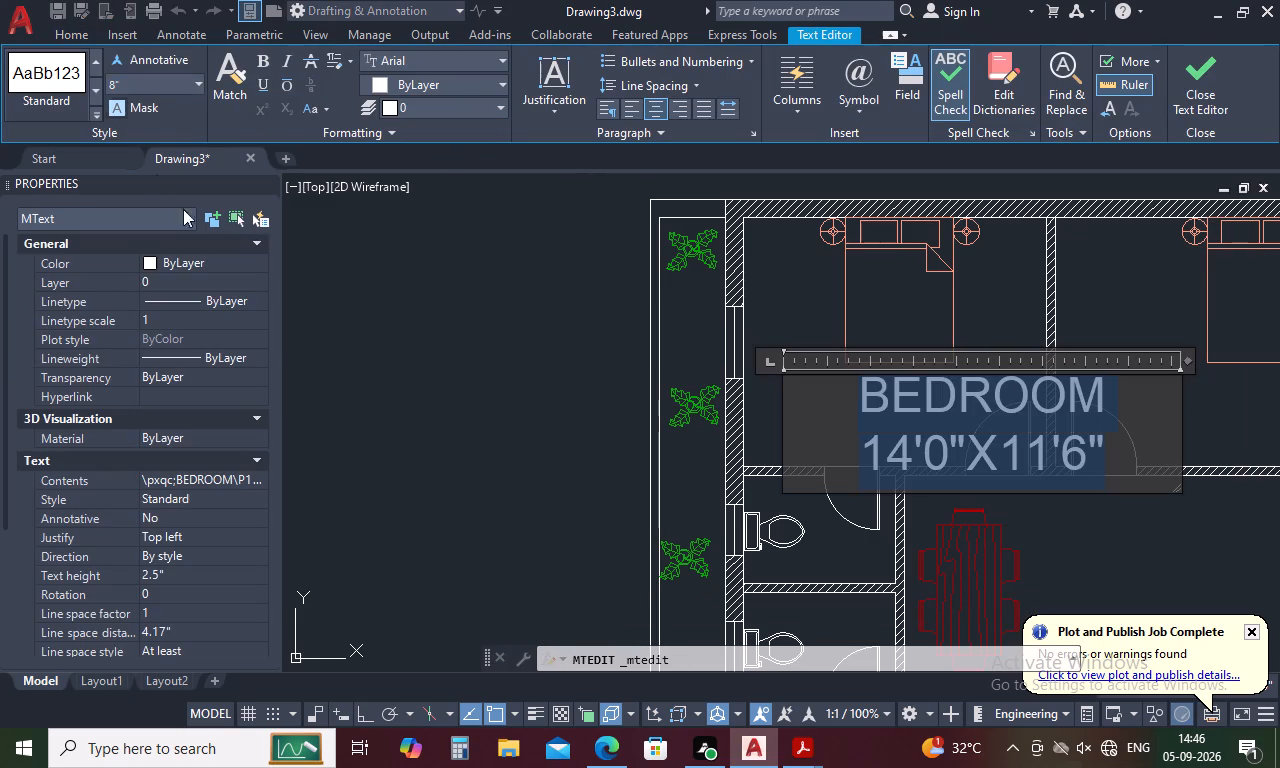
{"action": "left_click", "coordinate": [445, 370]}
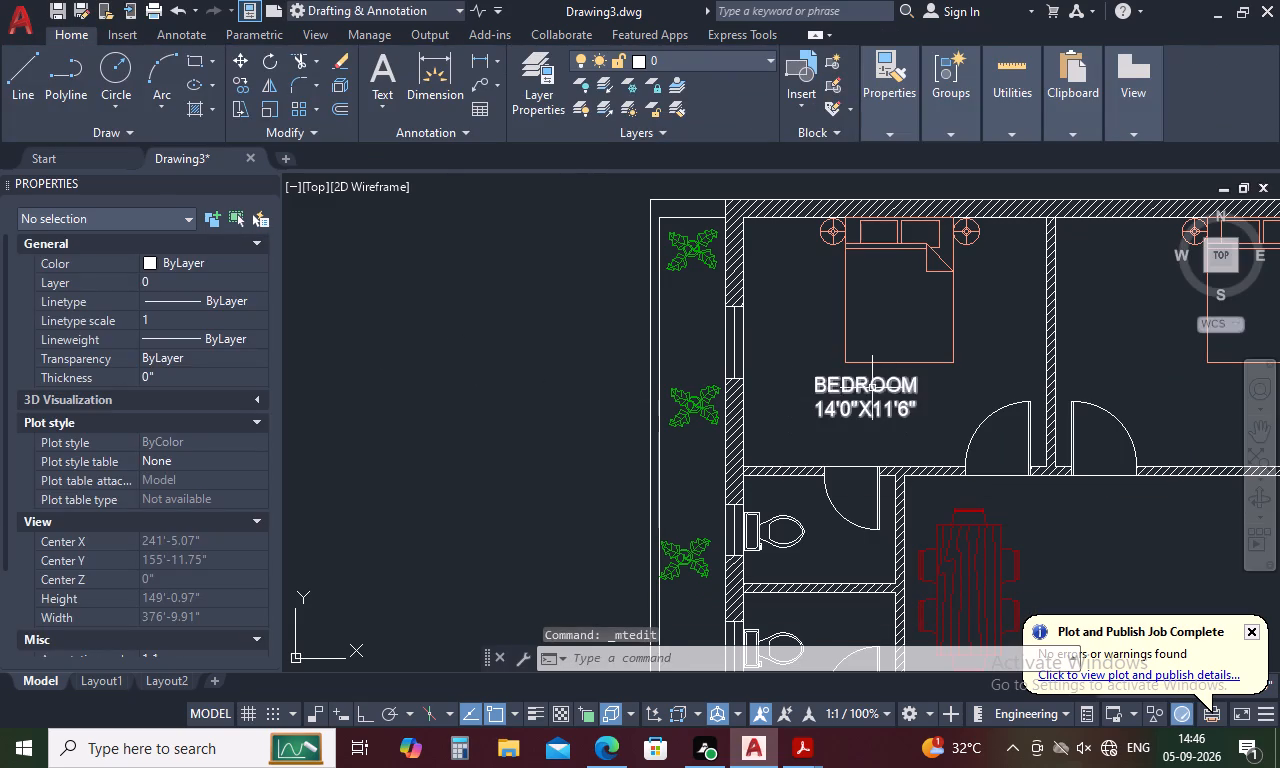
Copy the bedroom label and paste it below the bed in the adjacent upper-right bedroom.
{"action": "left_click", "coordinate": [870, 386]}
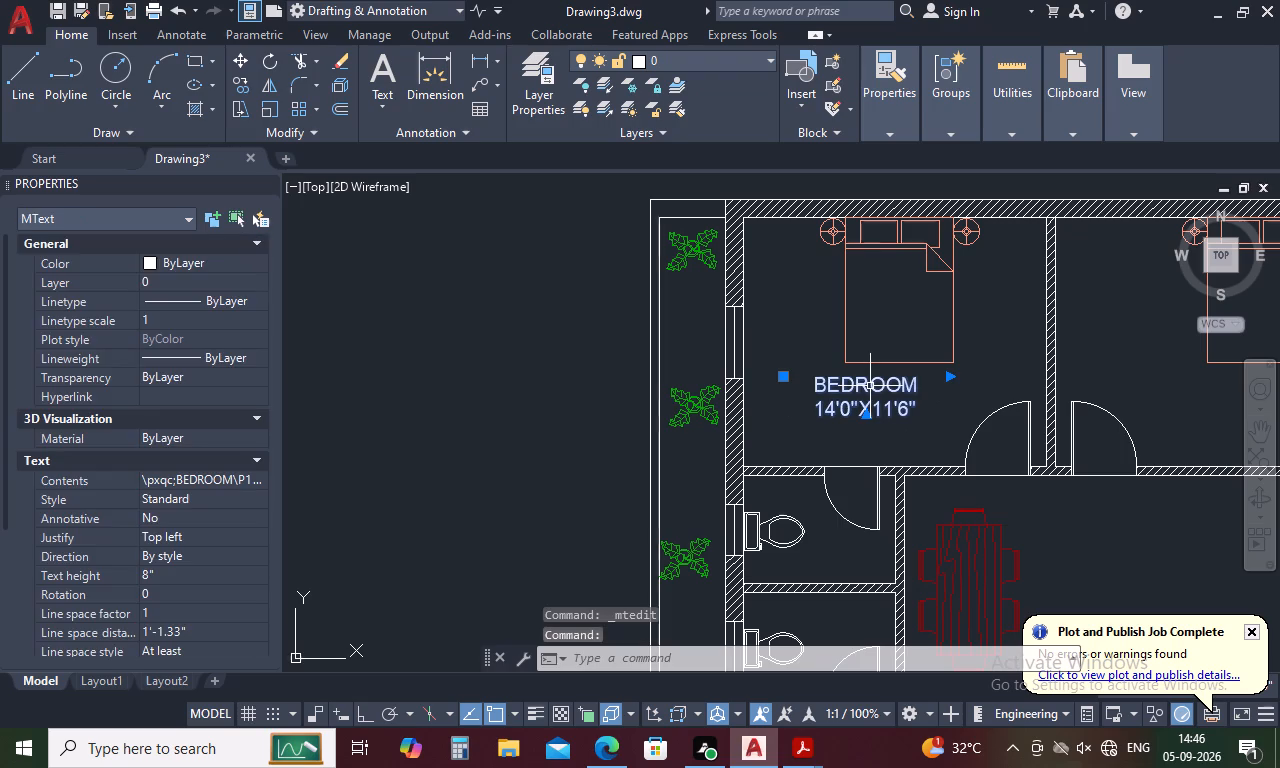
{"action": "key", "text": "ctrl+c"}
{"action": "key", "text": "ctrl+v"}
{"action": "scroll", "coordinate": [776, 371], "scroll_direction": "down", "scroll_amount": 2}
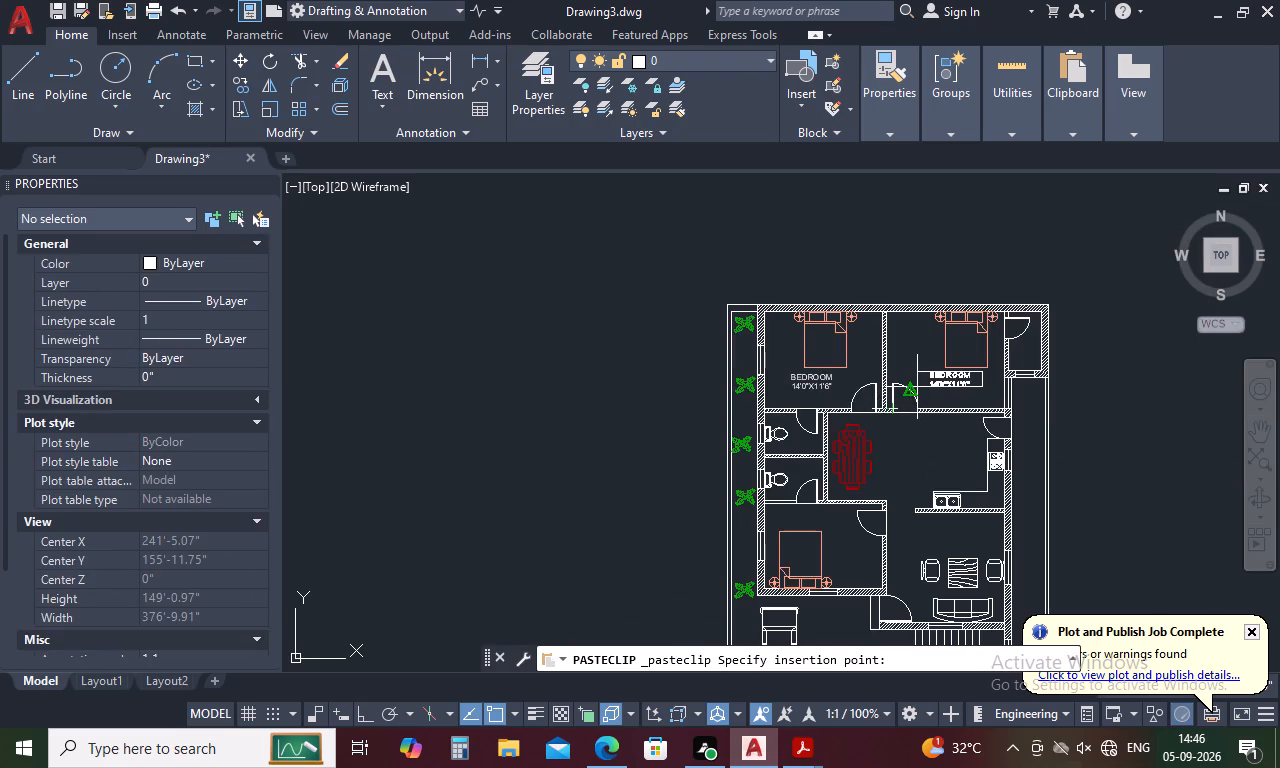
{"action": "scroll", "coordinate": [920, 382], "scroll_direction": "up", "scroll_amount": 3}
{"action": "left_click", "coordinate": [963, 415]}
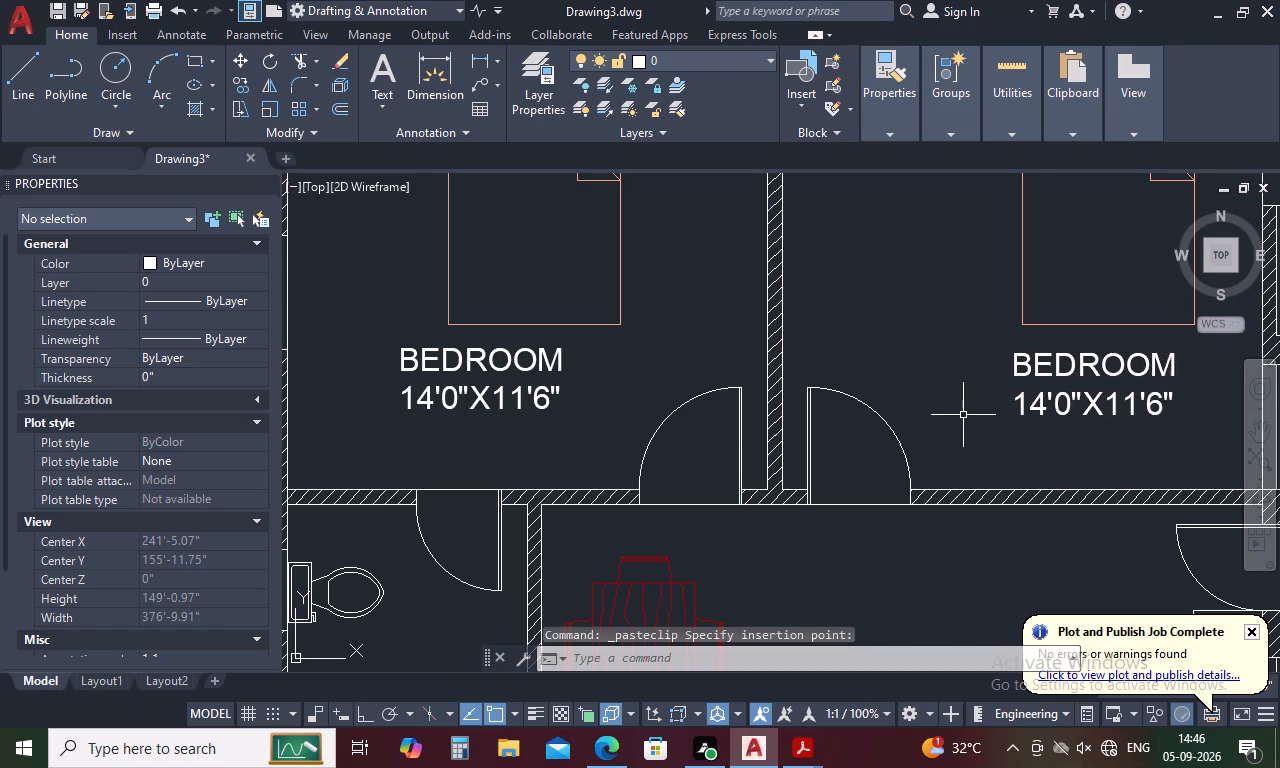
Paste another copy of the bedroom label above the bed in the lower bedroom beneath the toilets.
{"action": "key", "text": "space"}
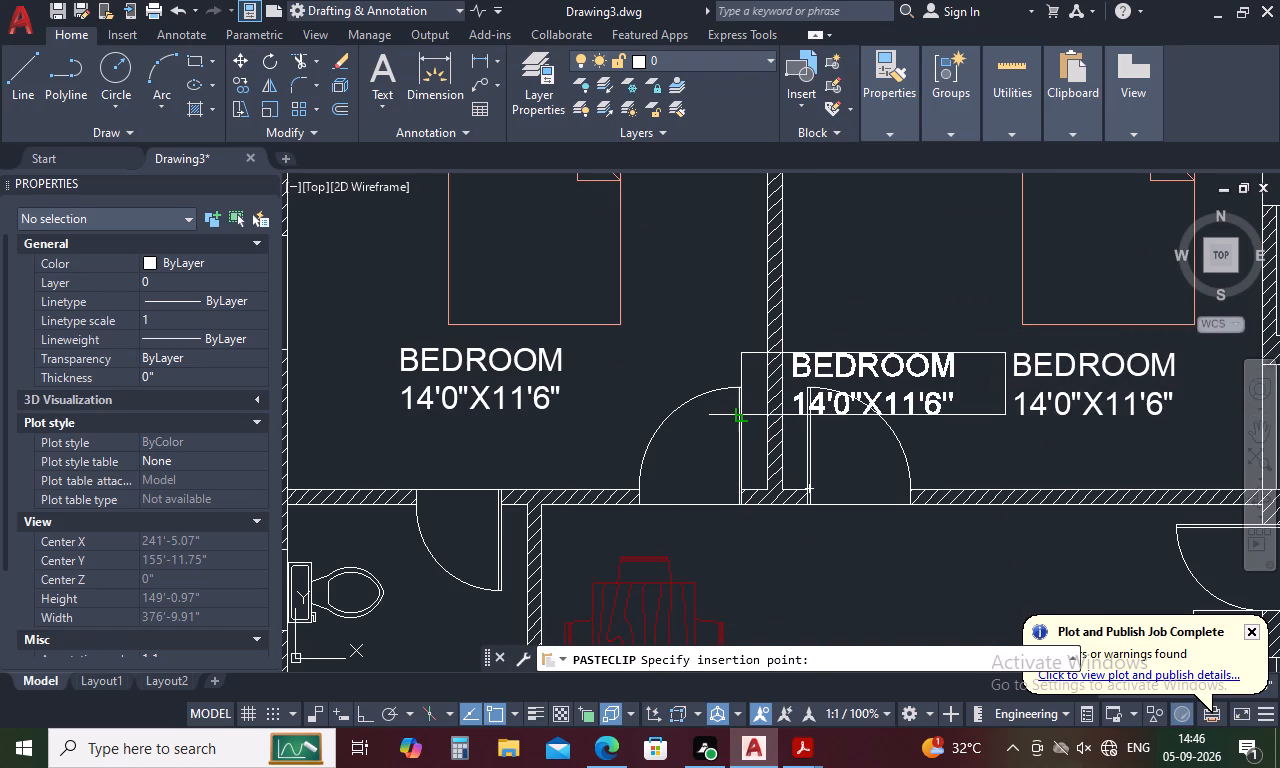
{"action": "scroll", "coordinate": [747, 413], "scroll_direction": "down", "scroll_amount": 2}
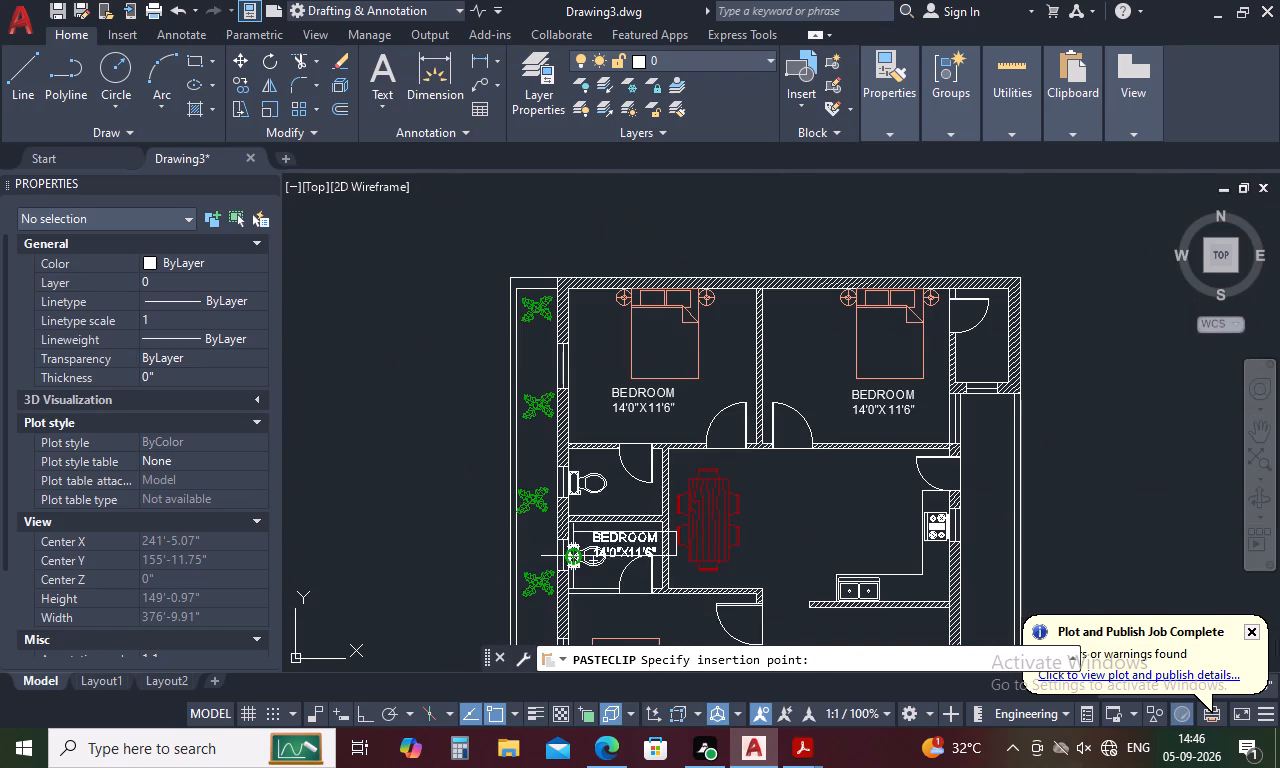
{"action": "scroll", "coordinate": [567, 561], "scroll_direction": "down", "scroll_amount": 1}
{"action": "scroll", "coordinate": [561, 606], "scroll_direction": "up", "scroll_amount": 4}
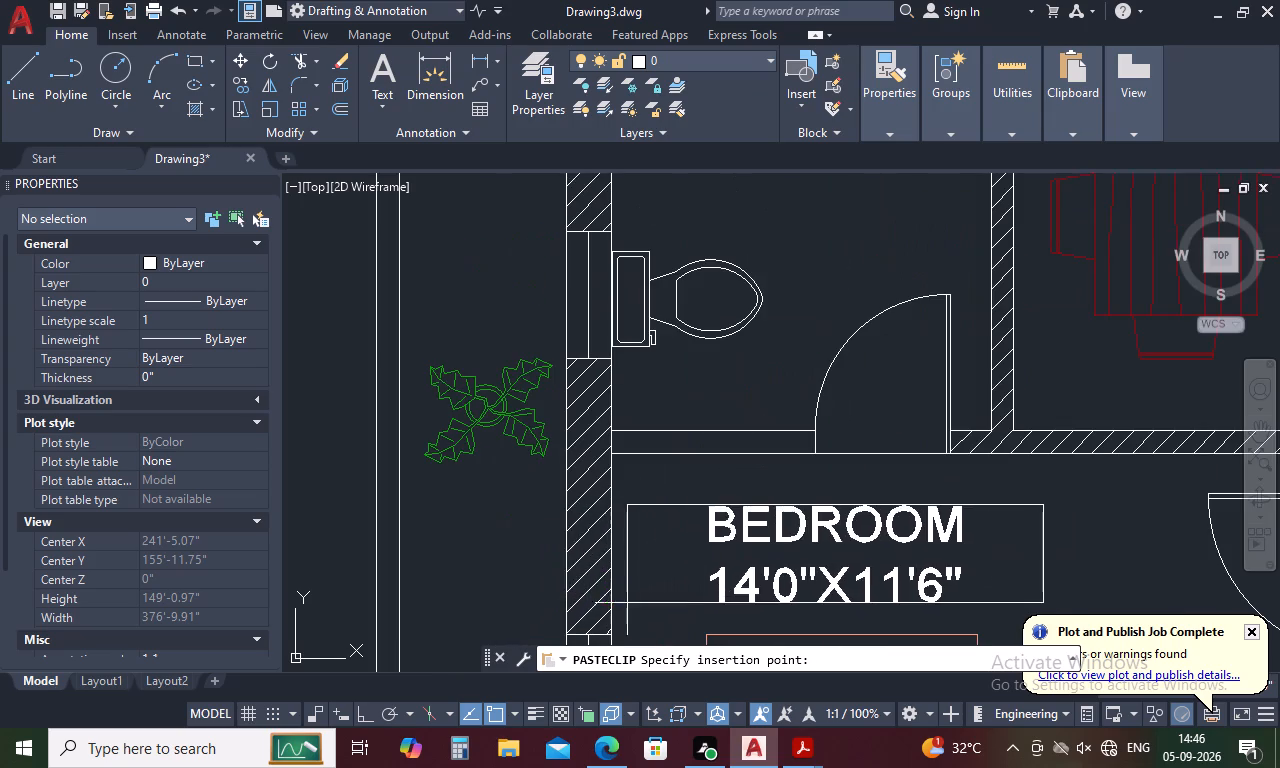
{"action": "left_click", "coordinate": [670, 605]}
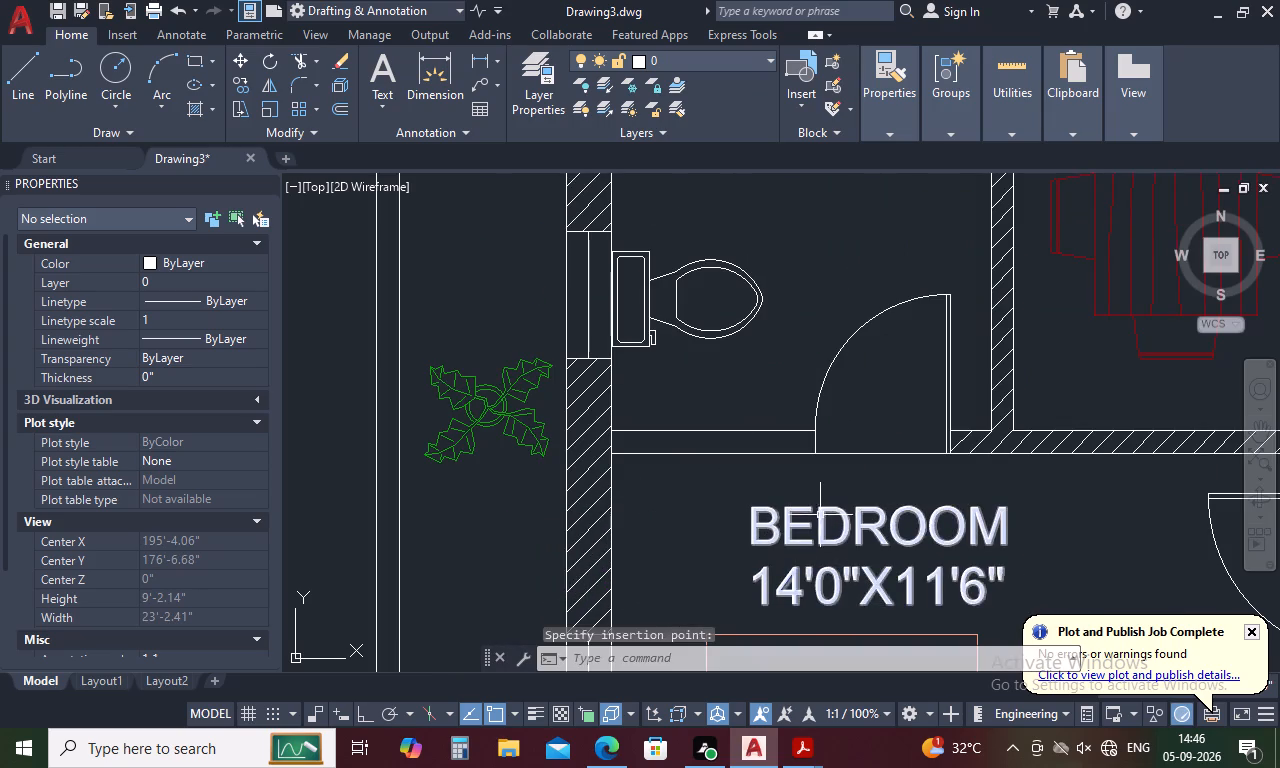
Change the size line of the bedroom label beneath the toilets to 11'6"X10'0" and finish the text.
{"action": "double_click", "coordinate": [825, 514]}
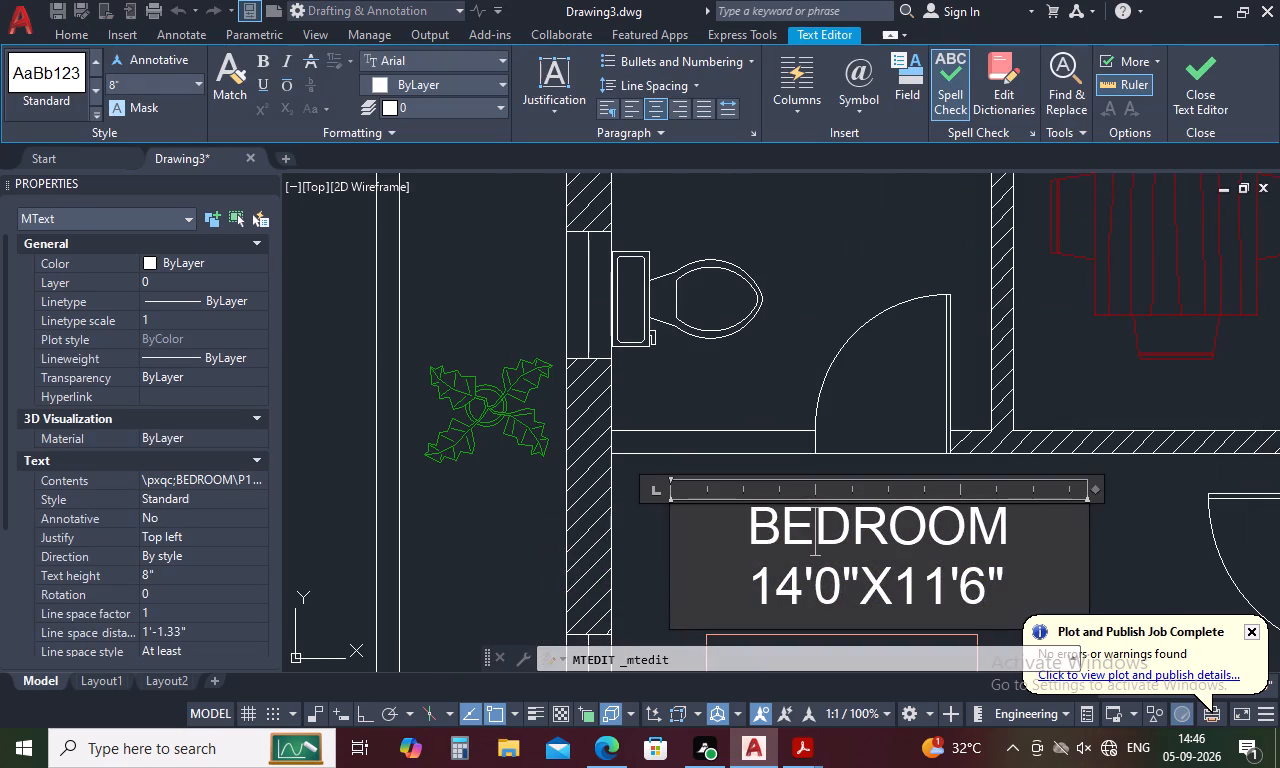
{"action": "left_click", "coordinate": [896, 576]}
{"action": "key", "text": "BackSpace"}
{"action": "key", "text": "BackSpace"}
{"action": "key", "text": "BackSpace"}
{"action": "key", "text": "BackSpace"}
{"action": "key", "text": "BackSpace"}
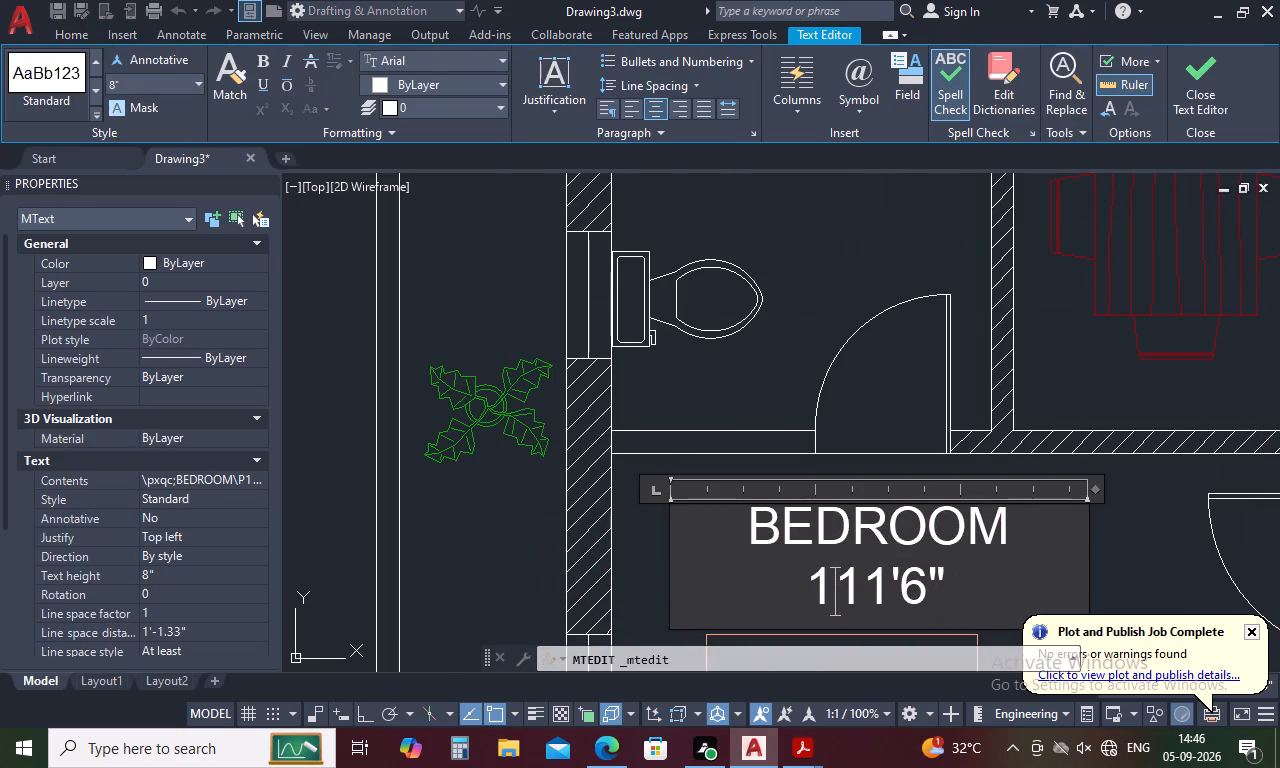
{"action": "key", "text": "BackSpace"}
{"action": "left_click", "coordinate": [952, 584]}
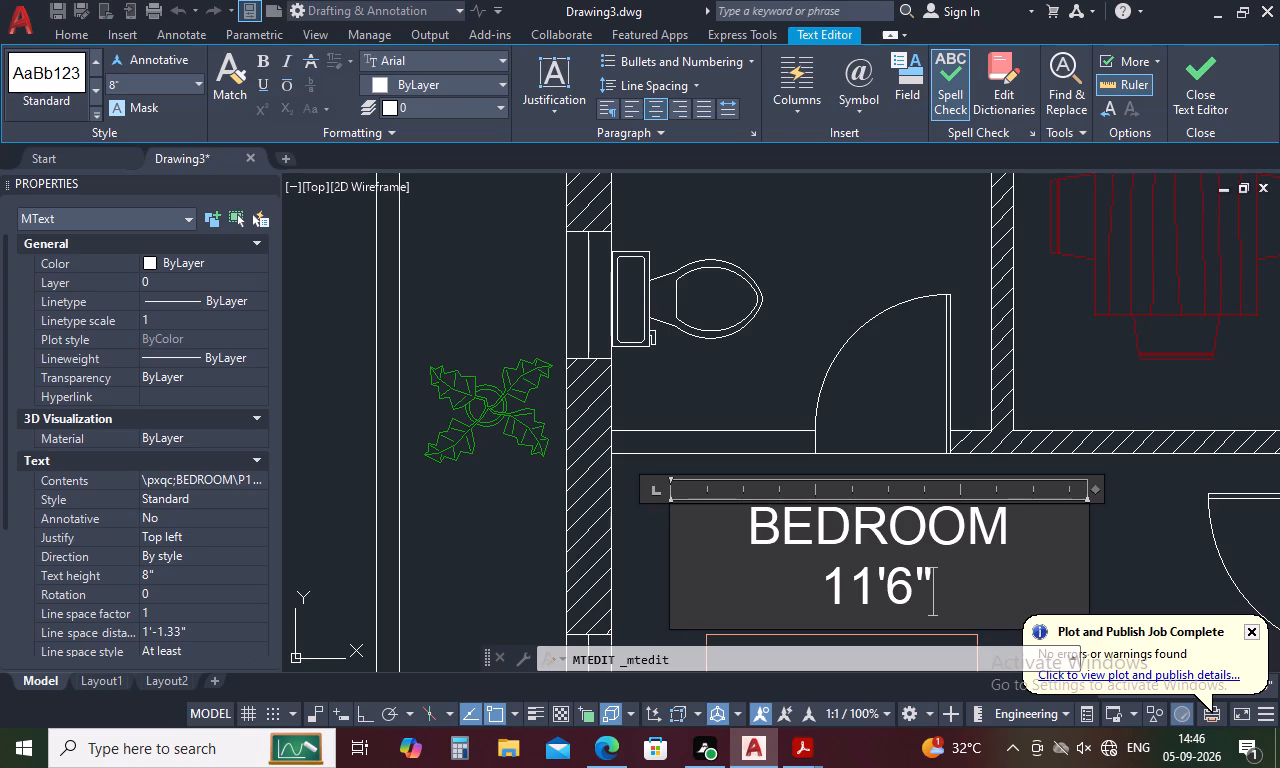
{"action": "key", "text": "x"}
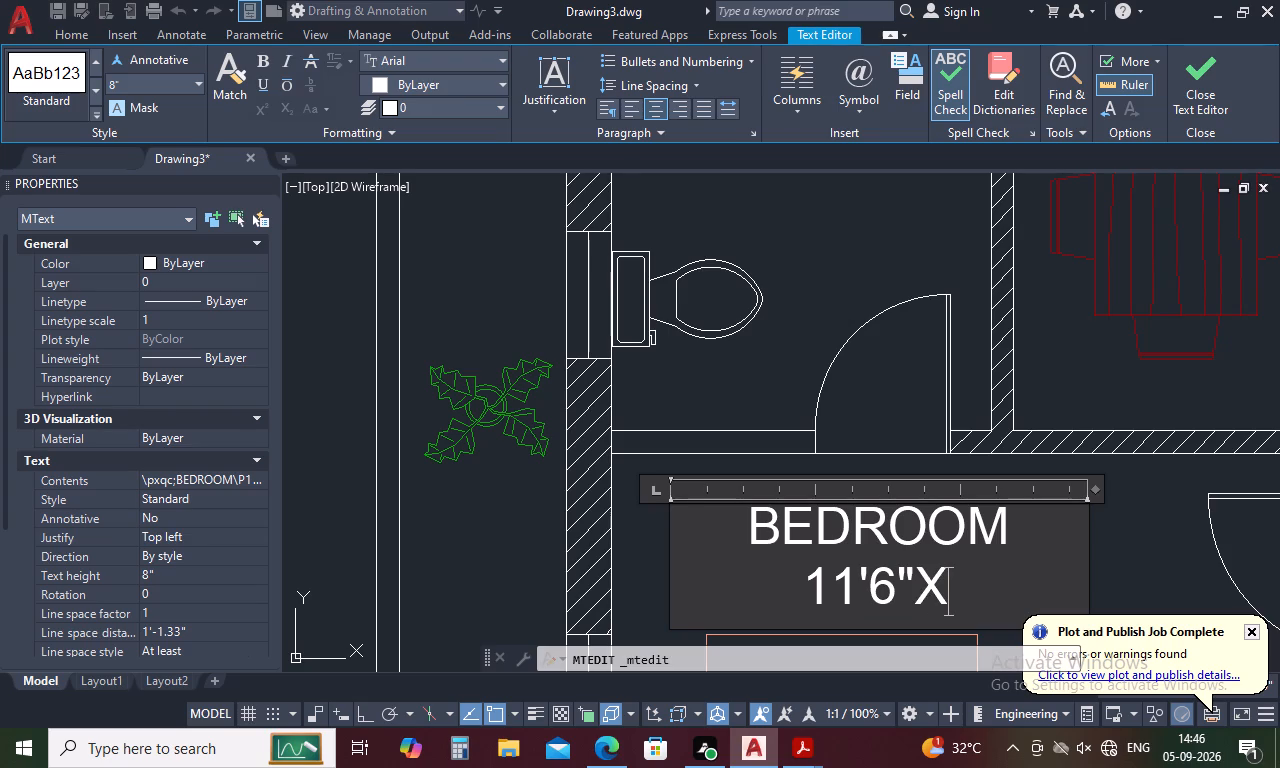
{"action": "key", "text": "1"}
{"action": "type", "text": "0'"}
{"action": "type", "text": "0\""}
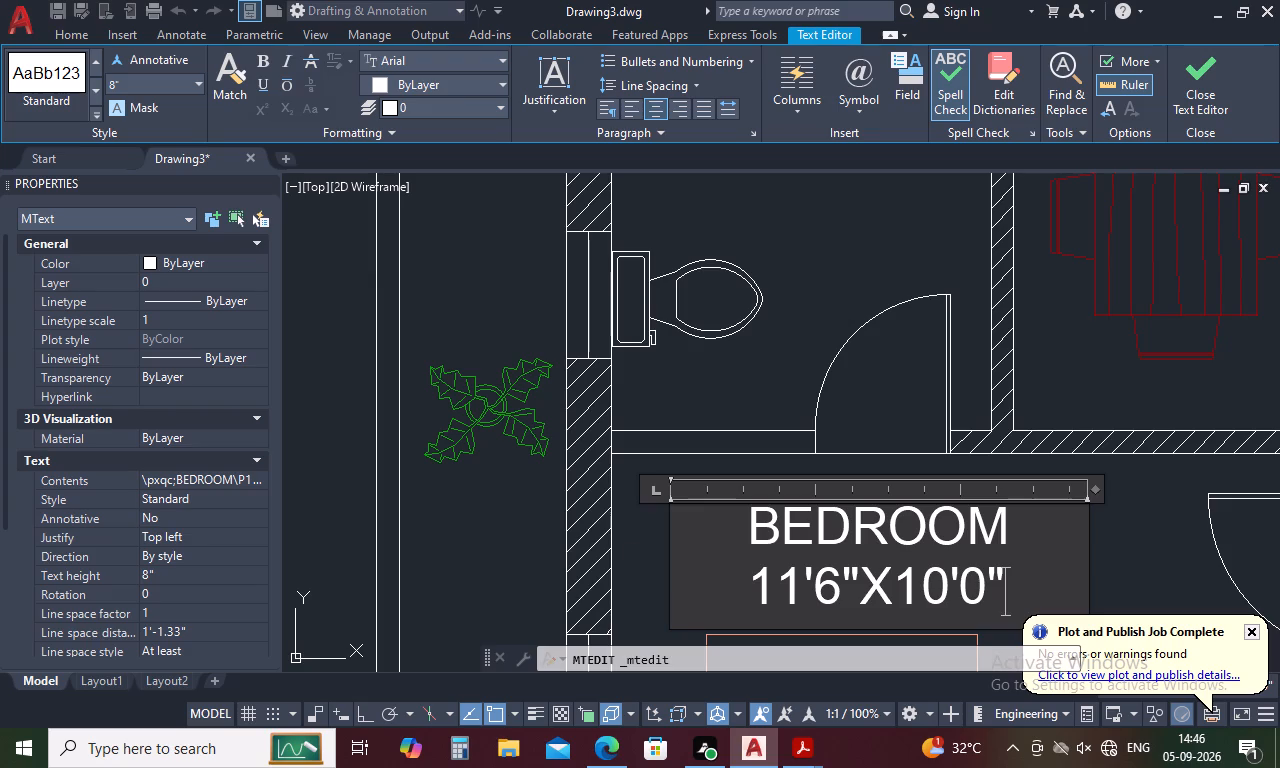
{"action": "left_click", "coordinate": [523, 545]}
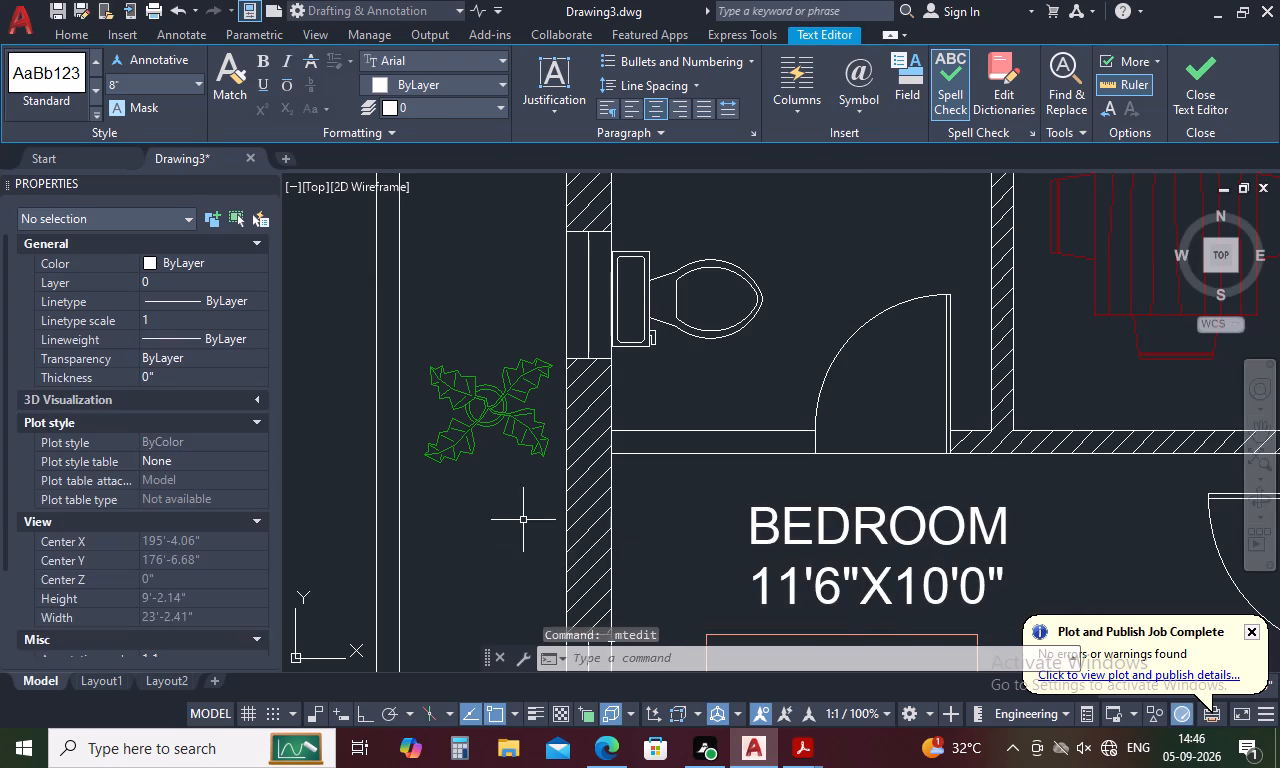
Paste another copy of the bedroom label between the dining table and the stove, and open it for editing.
{"action": "scroll", "coordinate": [554, 470], "scroll_direction": "down", "scroll_amount": 3}
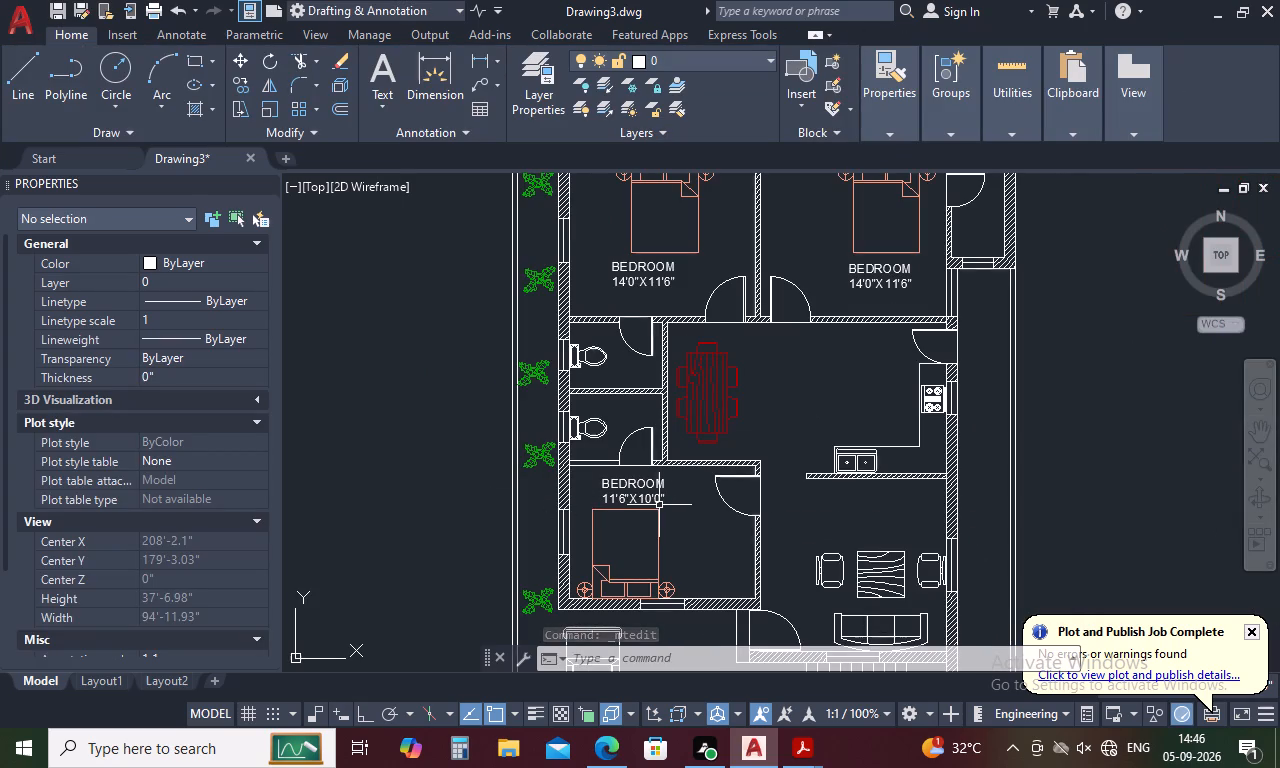
{"action": "key", "text": "ctrl+v"}
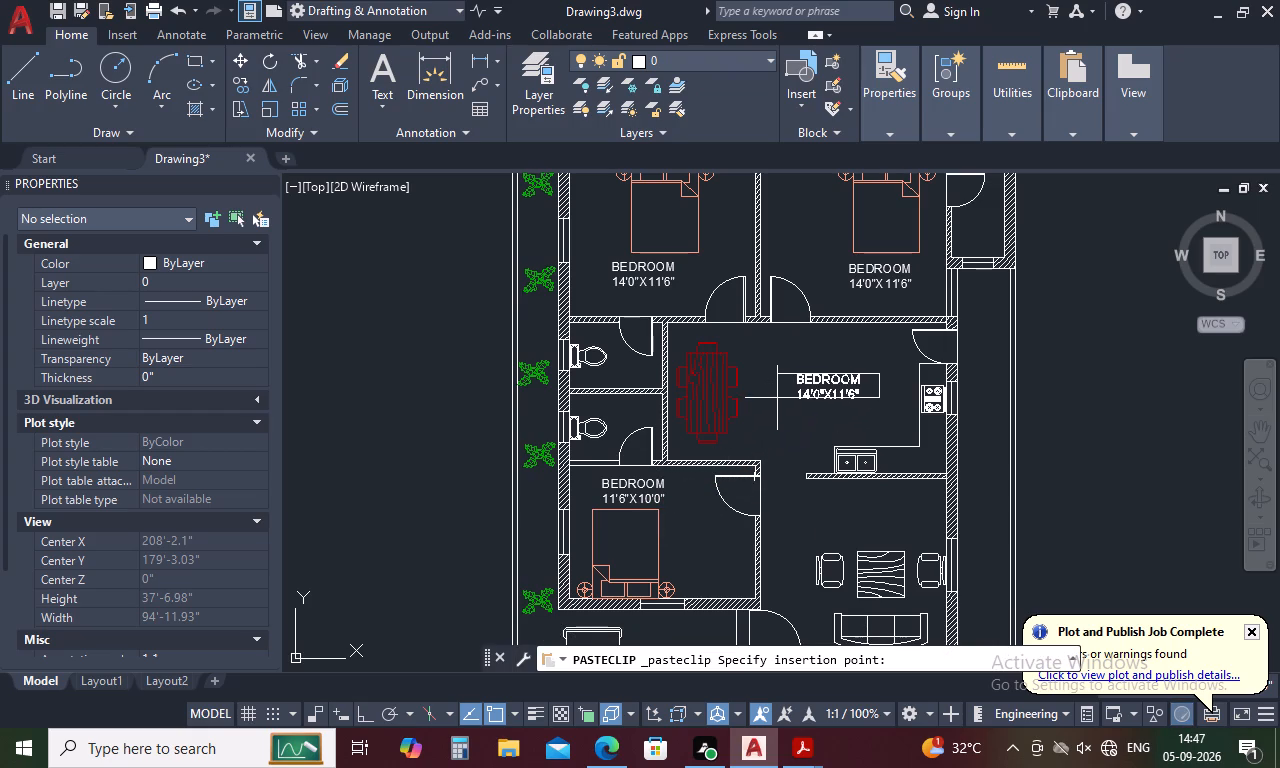
{"action": "left_click", "coordinate": [777, 398]}
{"action": "double_click", "coordinate": [837, 377]}
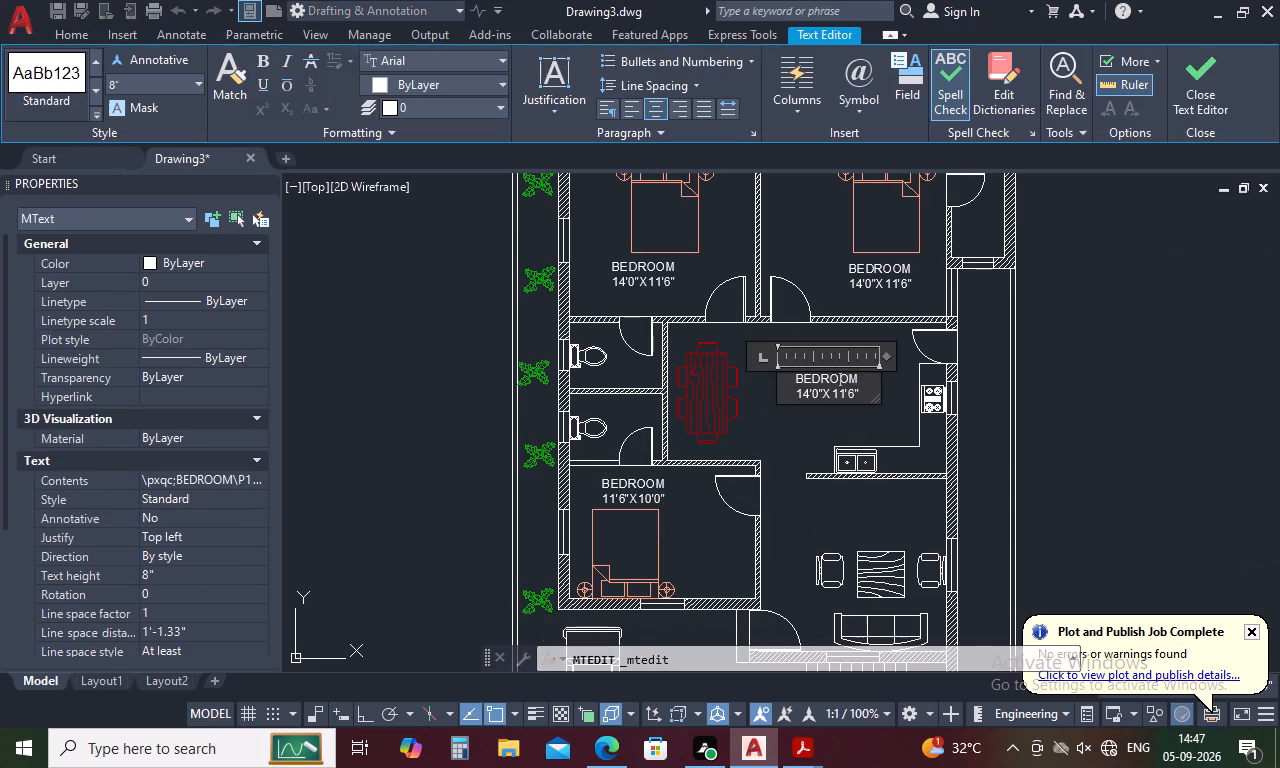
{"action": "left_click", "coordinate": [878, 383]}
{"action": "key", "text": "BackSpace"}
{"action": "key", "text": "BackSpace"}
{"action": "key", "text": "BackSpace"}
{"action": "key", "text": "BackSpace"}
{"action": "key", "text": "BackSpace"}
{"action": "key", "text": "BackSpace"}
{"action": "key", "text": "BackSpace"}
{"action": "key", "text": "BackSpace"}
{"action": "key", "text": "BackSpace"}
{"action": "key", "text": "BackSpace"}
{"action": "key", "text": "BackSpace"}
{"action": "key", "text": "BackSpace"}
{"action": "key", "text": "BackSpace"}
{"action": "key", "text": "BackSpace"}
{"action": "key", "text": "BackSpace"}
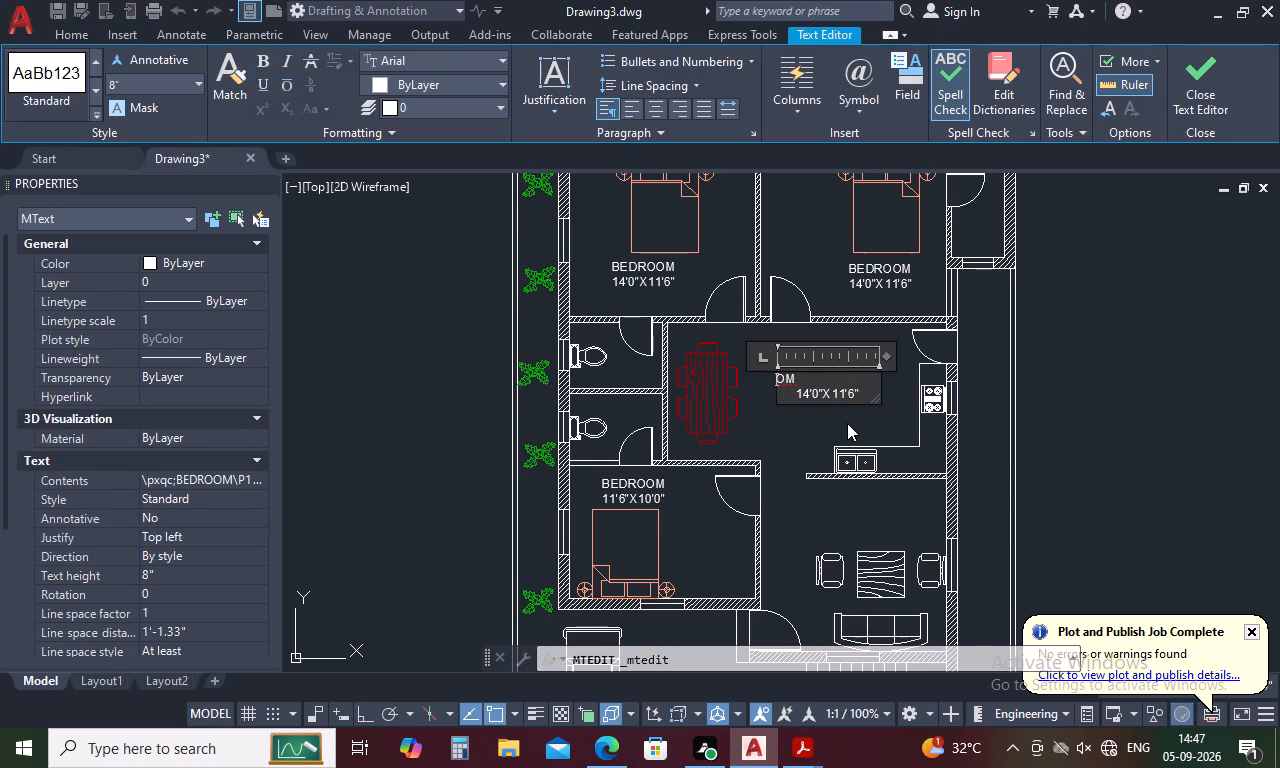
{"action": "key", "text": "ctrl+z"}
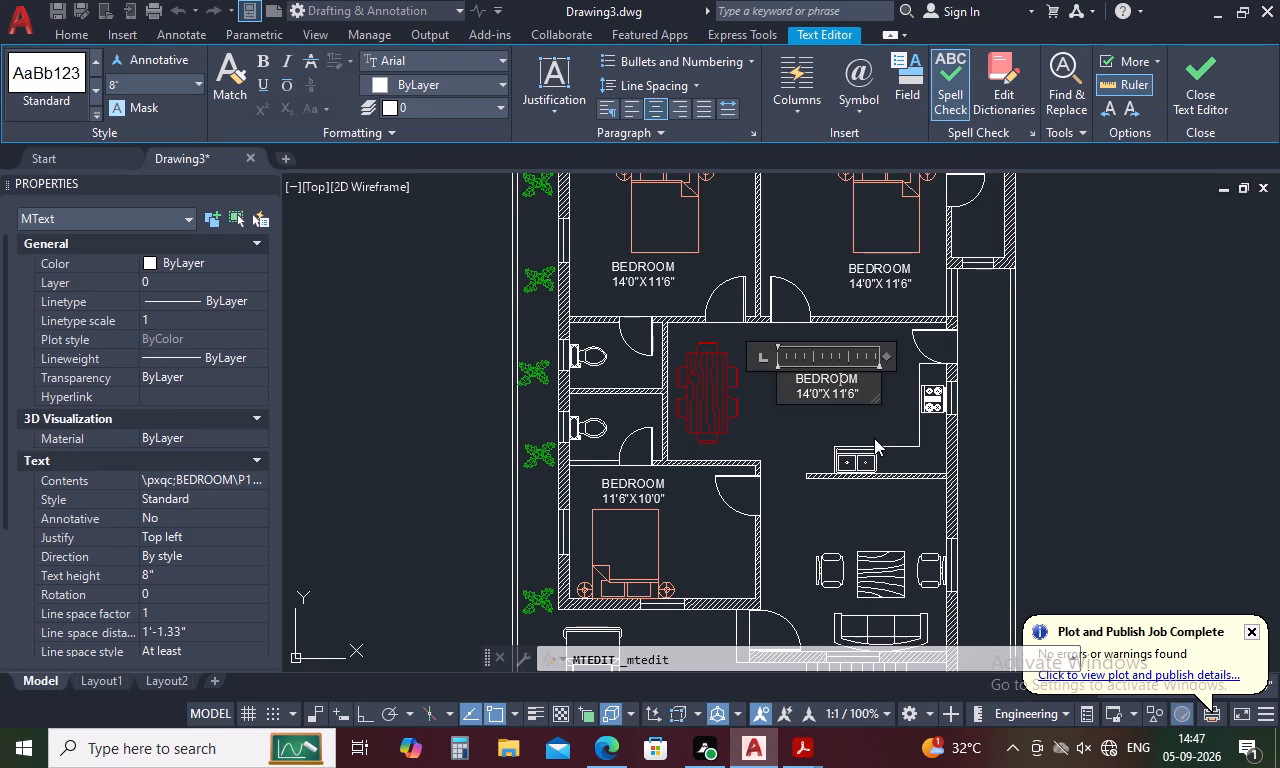
Replace the name in the pasted label beside the dining table with KITCHEN & DINING.
{"action": "left_click", "coordinate": [870, 389]}
{"action": "left_click", "coordinate": [869, 380]}
{"action": "key", "text": "BackSpace"}
{"action": "key", "text": "BackSpace"}
{"action": "key", "text": "BackSpace"}
{"action": "key", "text": "BackSpace"}
{"action": "key", "text": "BackSpace"}
{"action": "key", "text": "BackSpace"}
{"action": "key", "text": "BackSpace"}
{"action": "type", "text": "KI"}
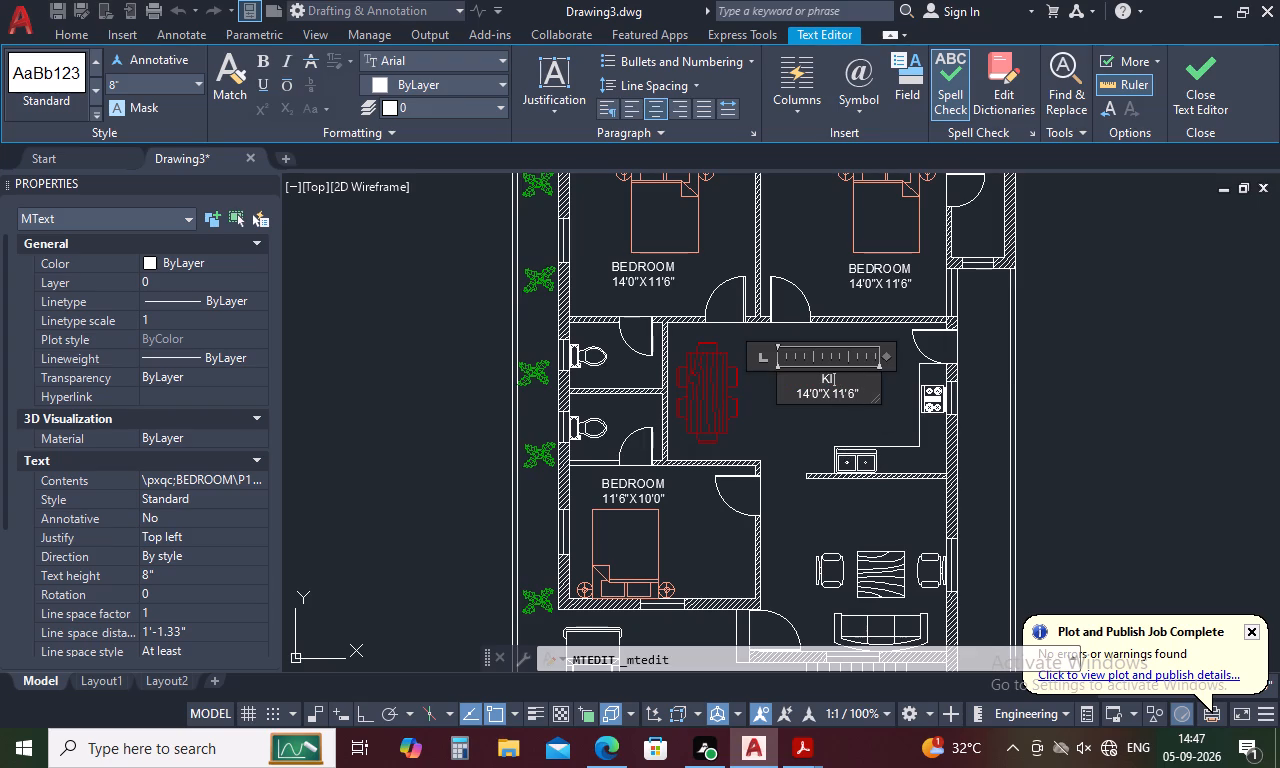
{"action": "key", "text": "t"}
{"action": "key", "text": "c"}
{"action": "type", "text": "HE"}
{"action": "key", "text": "n"}
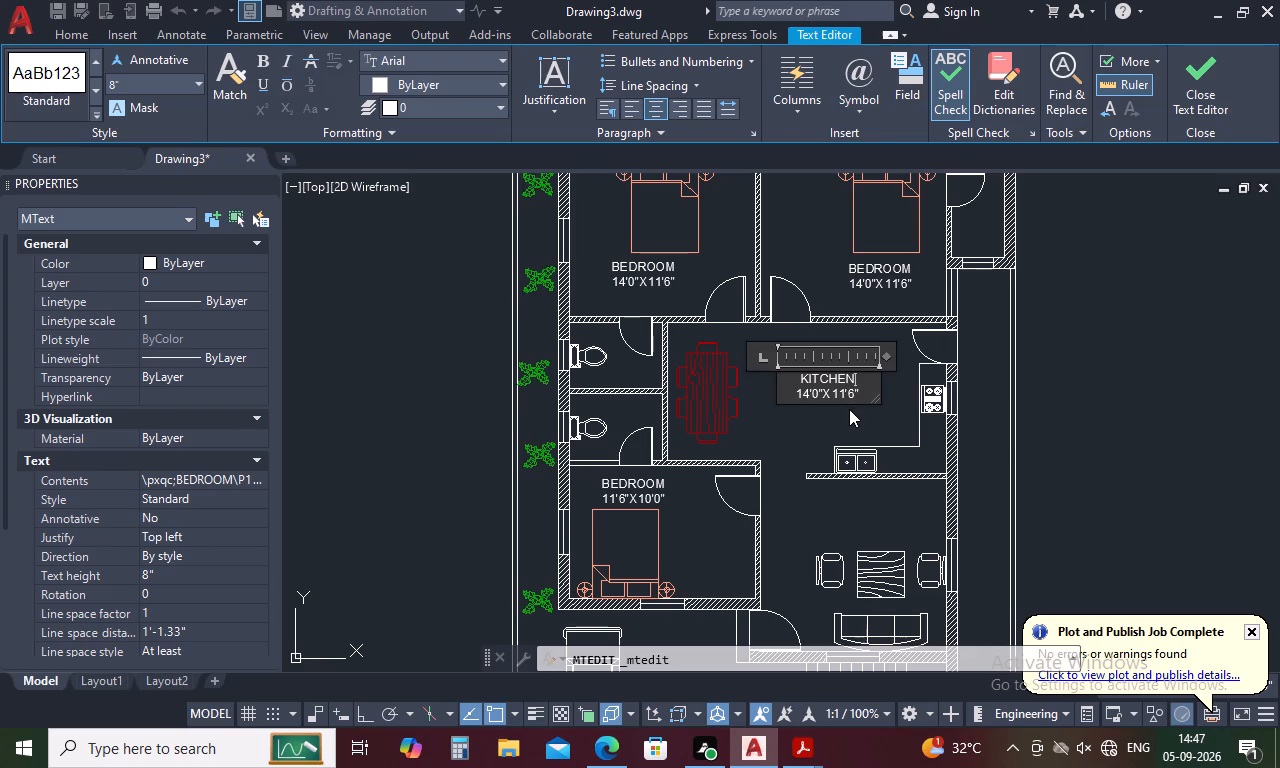
{"action": "key", "text": "space"}
{"action": "key", "text": "shift+ampersand"}
{"action": "key", "text": "space"}
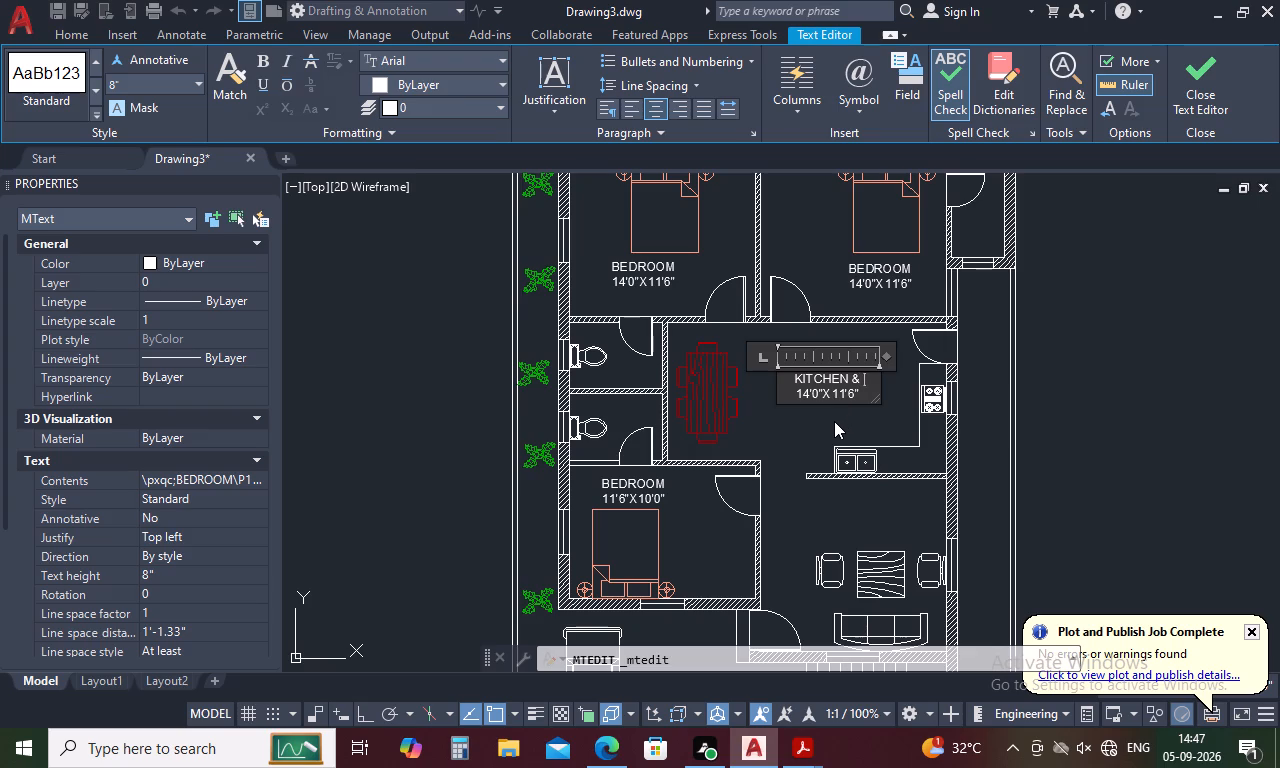
{"action": "key", "text": "d"}
{"action": "key", "text": "i"}
{"action": "type", "text": "NIN"}
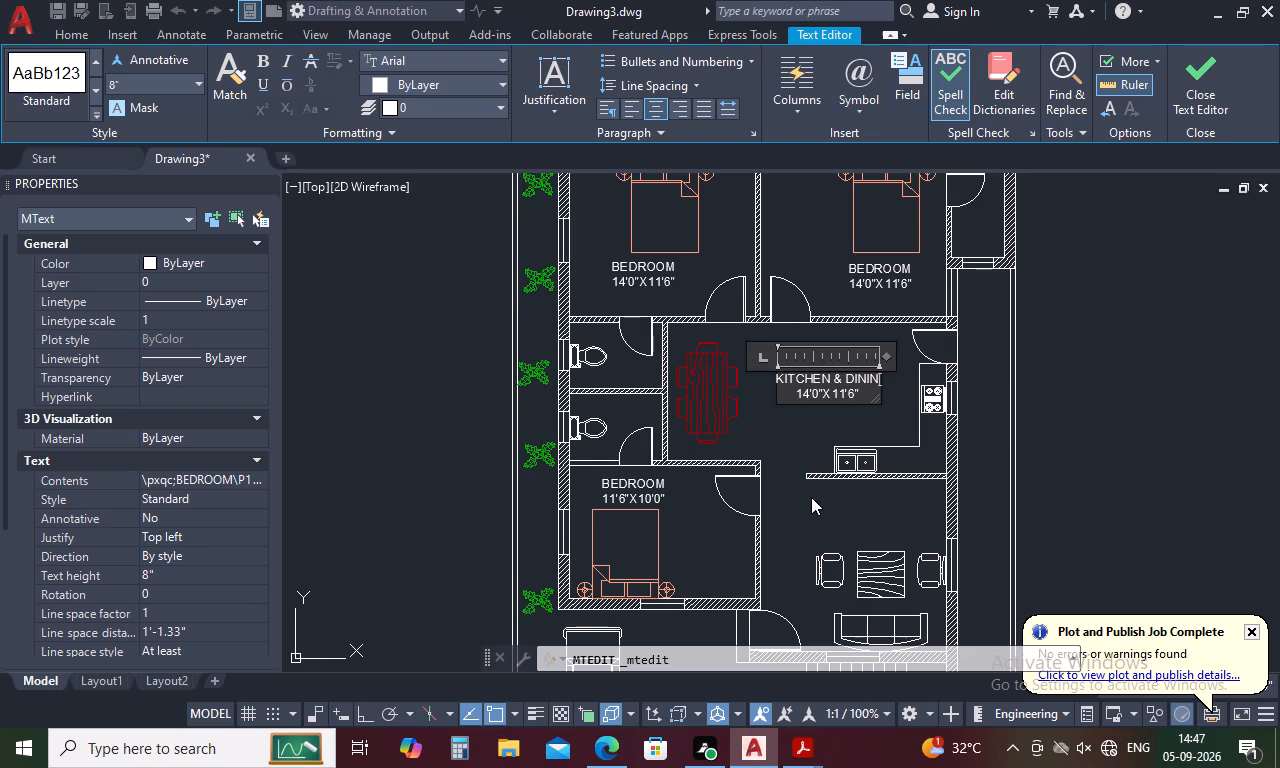
{"action": "key", "text": "d"}
{"action": "key", "text": "BackSpace"}
{"action": "key", "text": "g"}
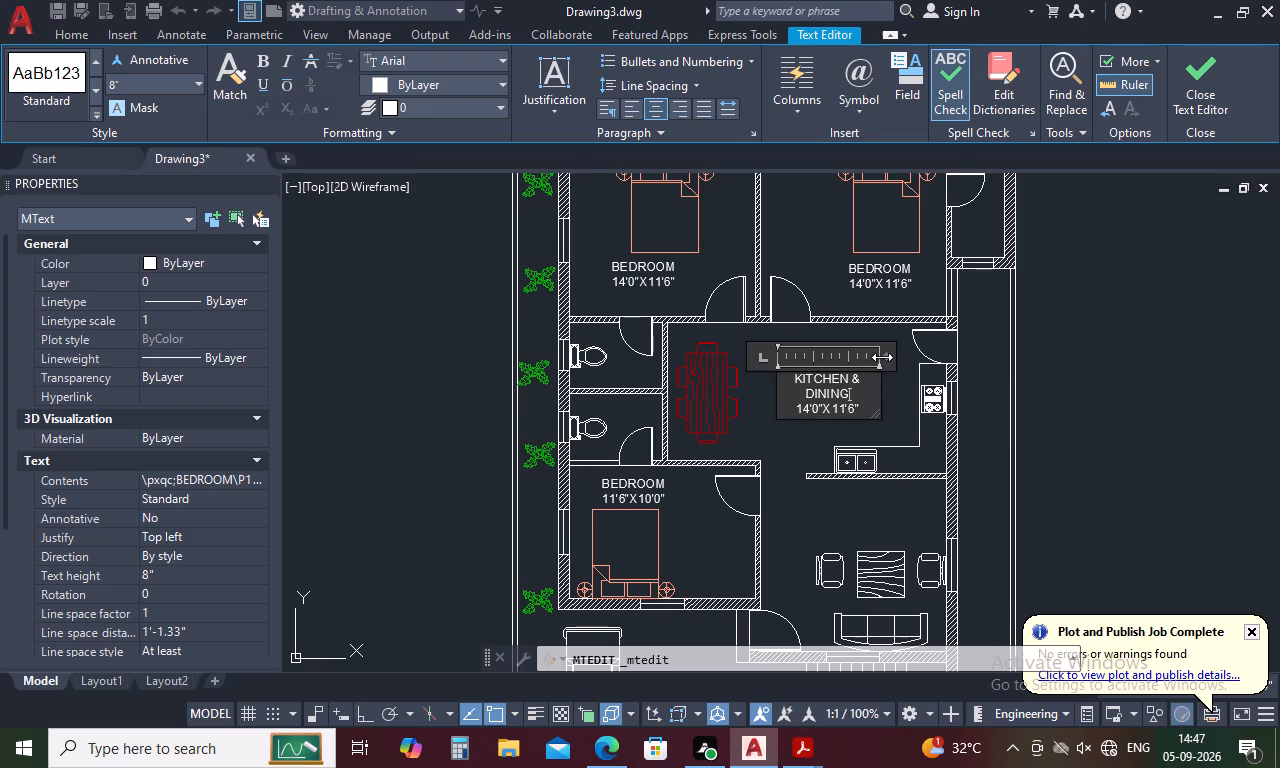
Widen the kitchen and dining label's text box so its name fits on one line, and finish the text.
{"action": "left_click_drag", "start_coordinate": [882, 357], "coordinate": [936, 361]}
{"action": "left_click", "coordinate": [1154, 509]}
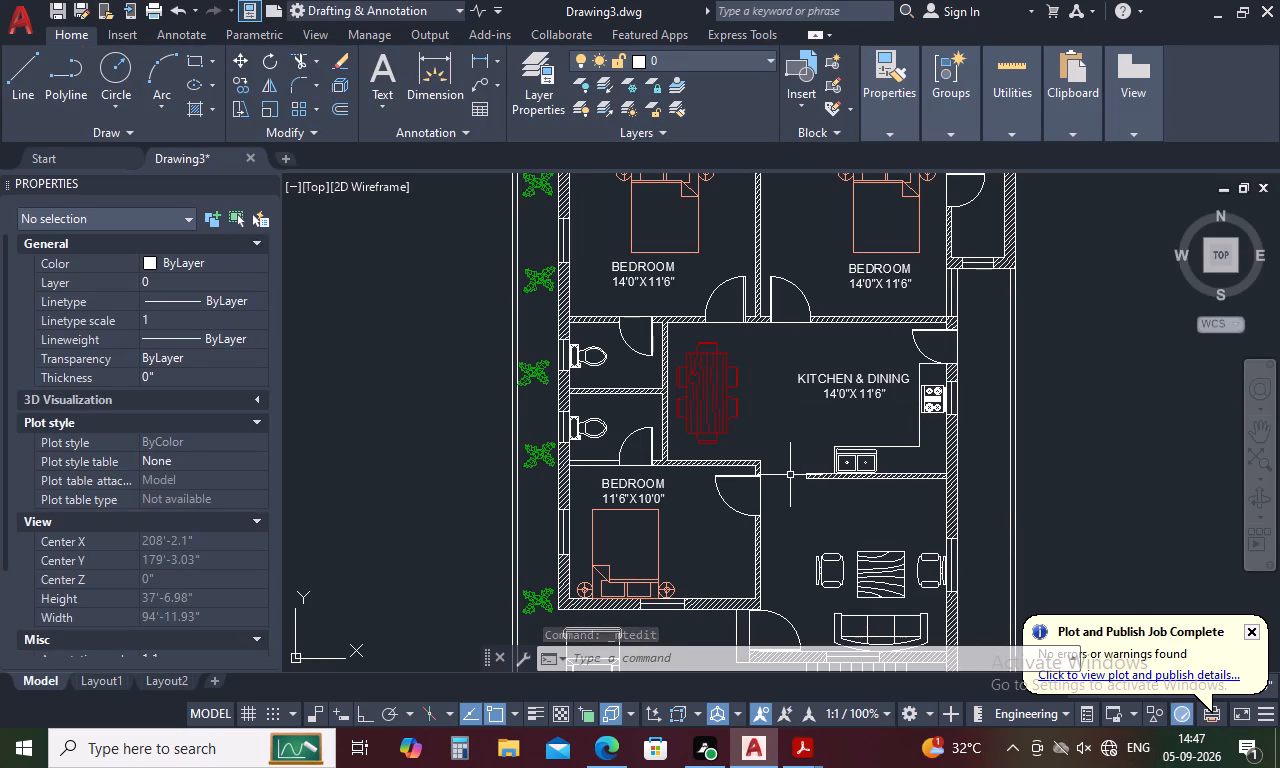
Open the label of the lower bedroom beneath the toilets for editing.
{"action": "double_click", "coordinate": [616, 484]}
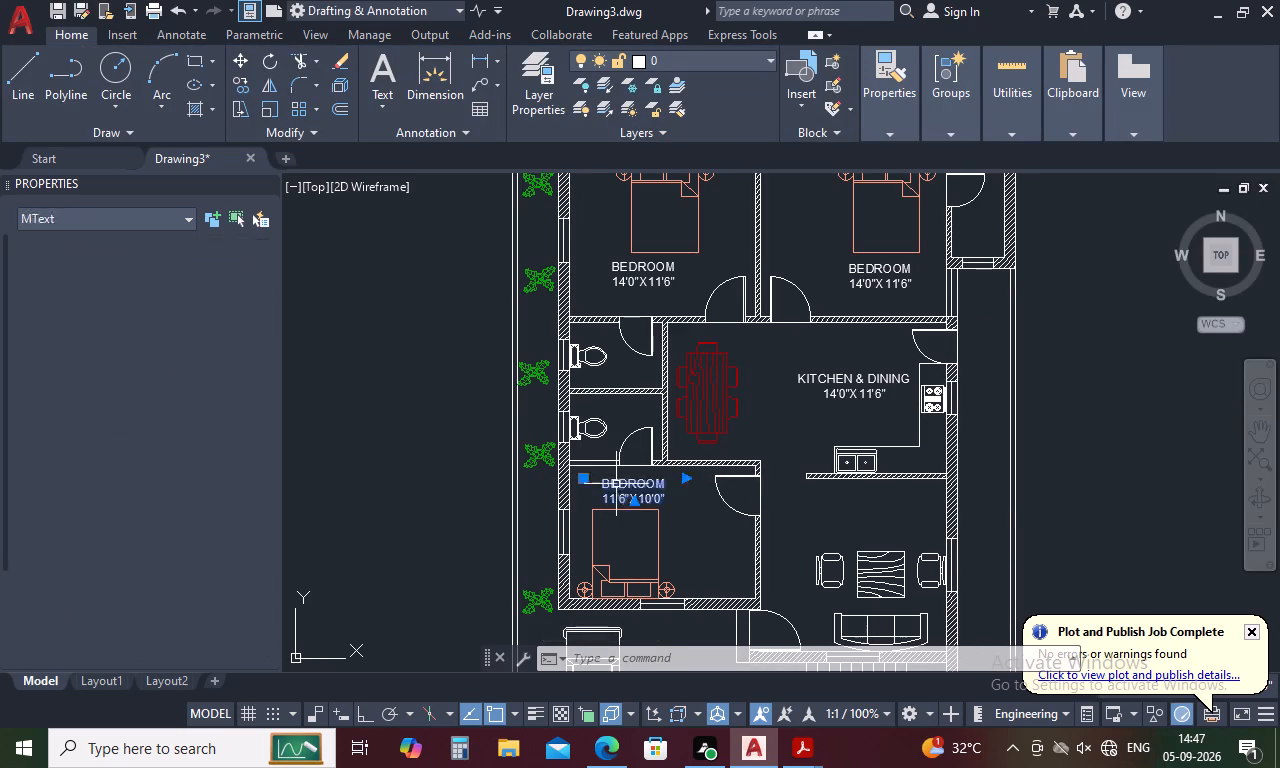
{"action": "left_click", "coordinate": [624, 480]}
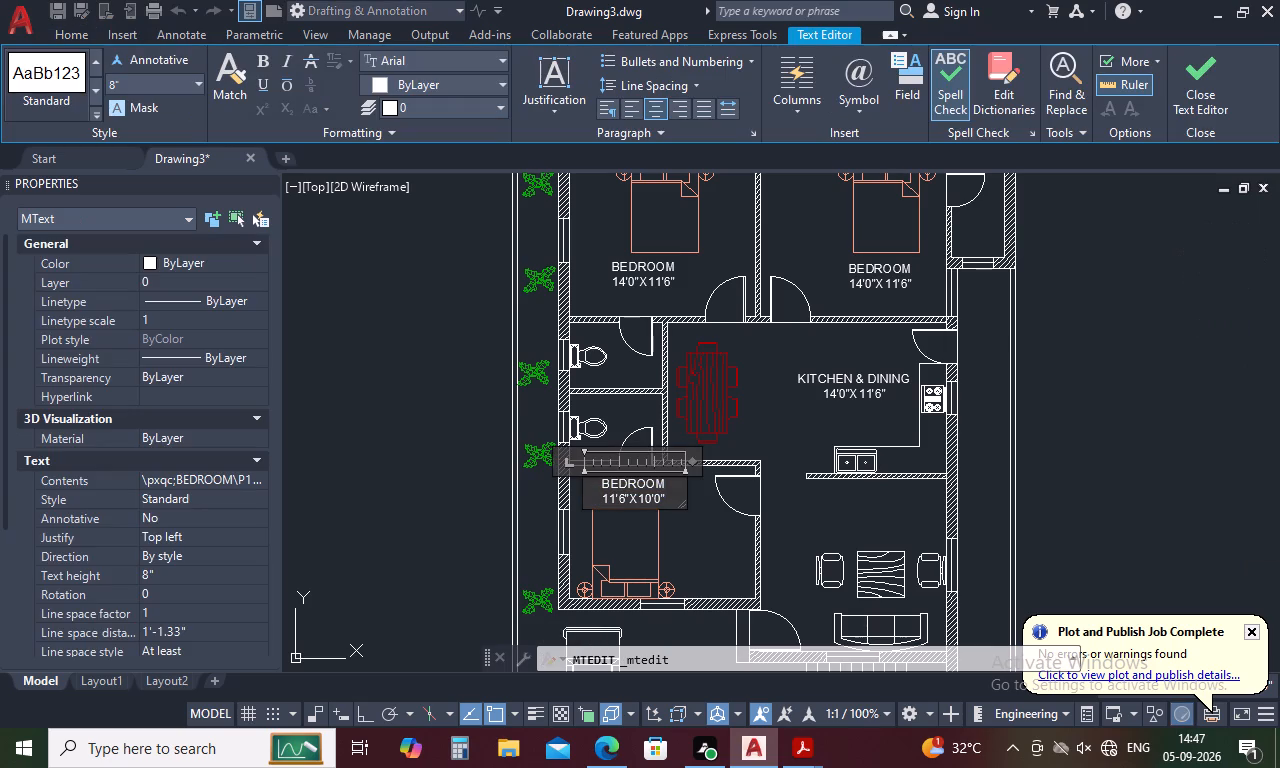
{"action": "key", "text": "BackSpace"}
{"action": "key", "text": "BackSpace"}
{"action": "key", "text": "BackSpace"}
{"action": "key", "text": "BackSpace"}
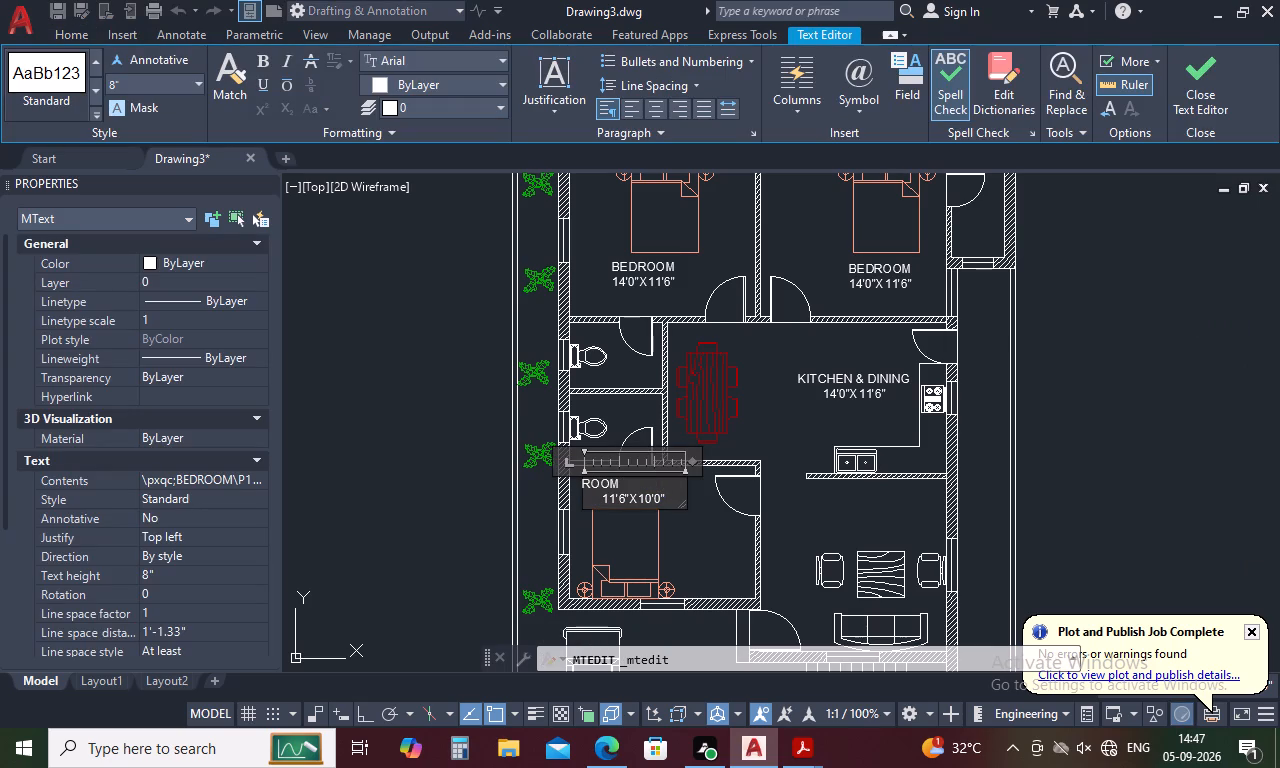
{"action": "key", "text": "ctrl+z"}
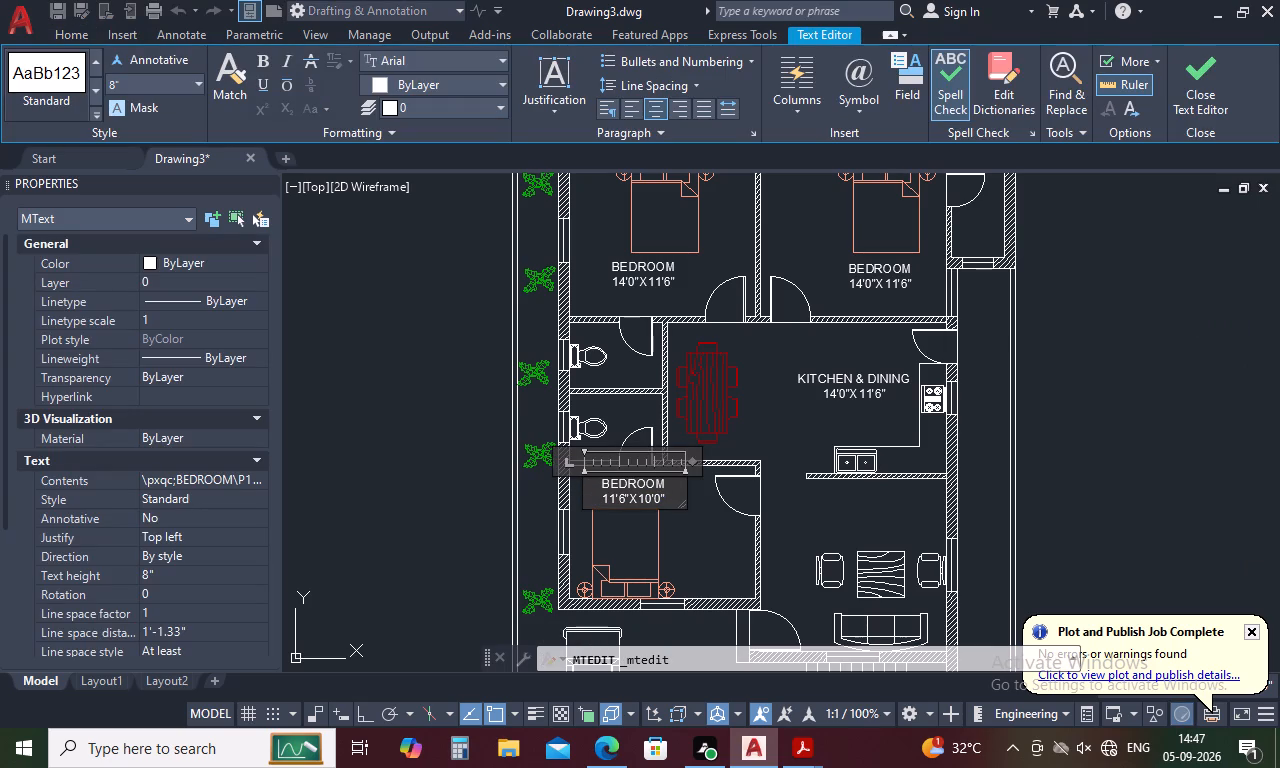
Rename the lower bedroom beneath the toilets as GUEST ROOM in its label and finish the text.
{"action": "left_click", "coordinate": [621, 488]}
{"action": "key", "text": "Right"}
{"action": "key", "text": "BackSpace"}
{"action": "key", "text": "BackSpace"}
{"action": "key", "text": "BackSpace"}
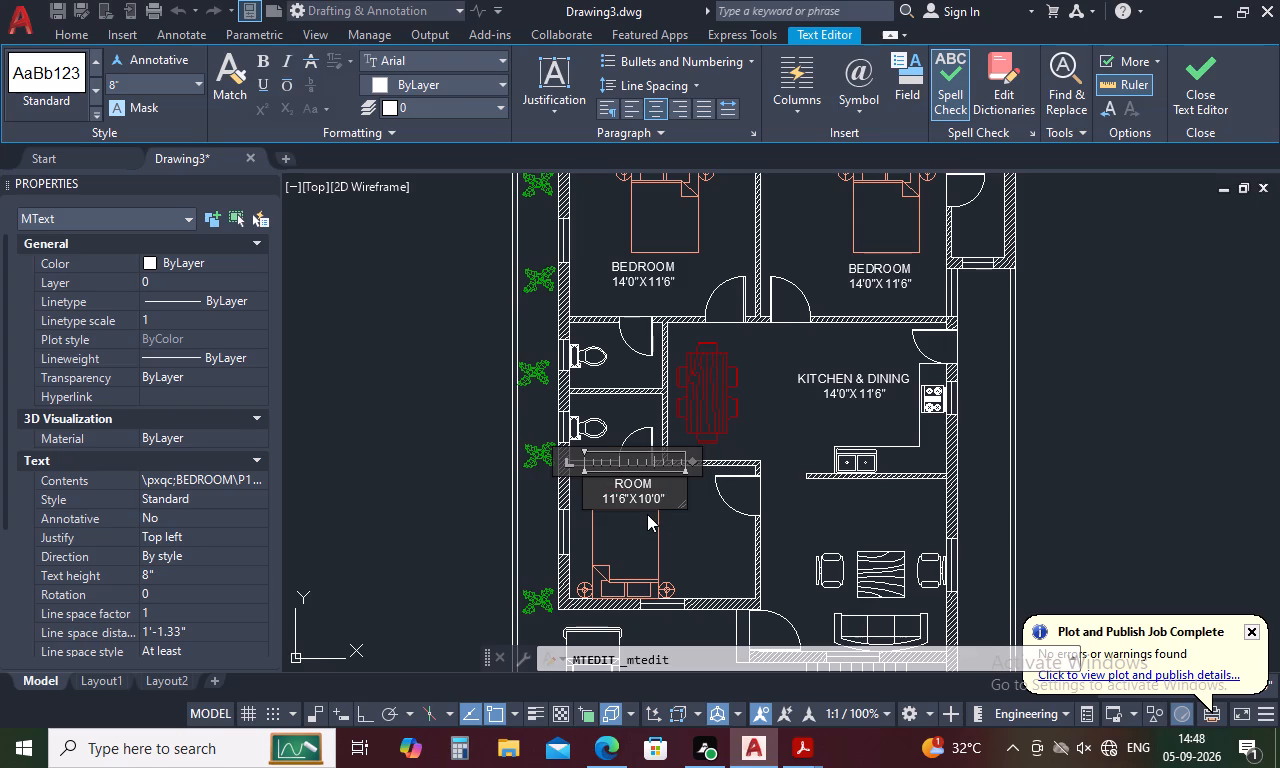
{"action": "type", "text": "GUE"}
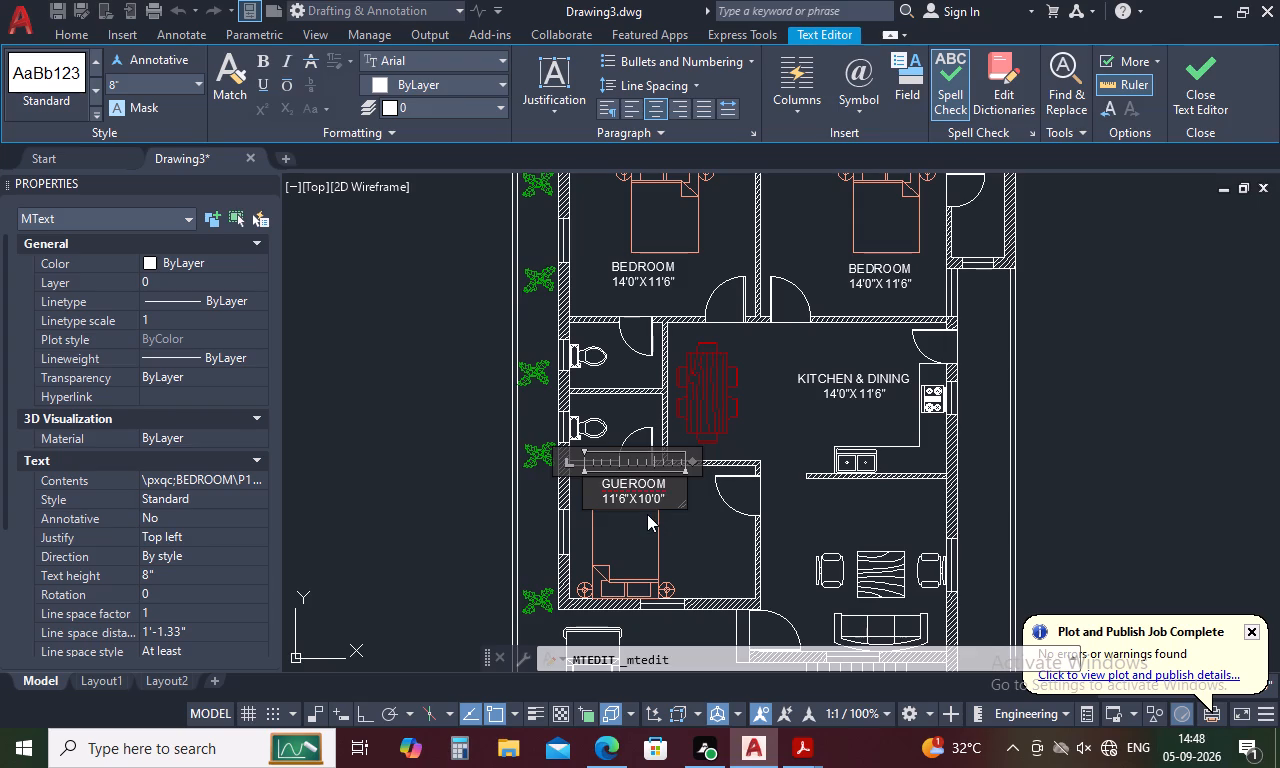
{"action": "key", "text": "s"}
{"action": "type", "text": "T"}
{"action": "key", "text": "space"}
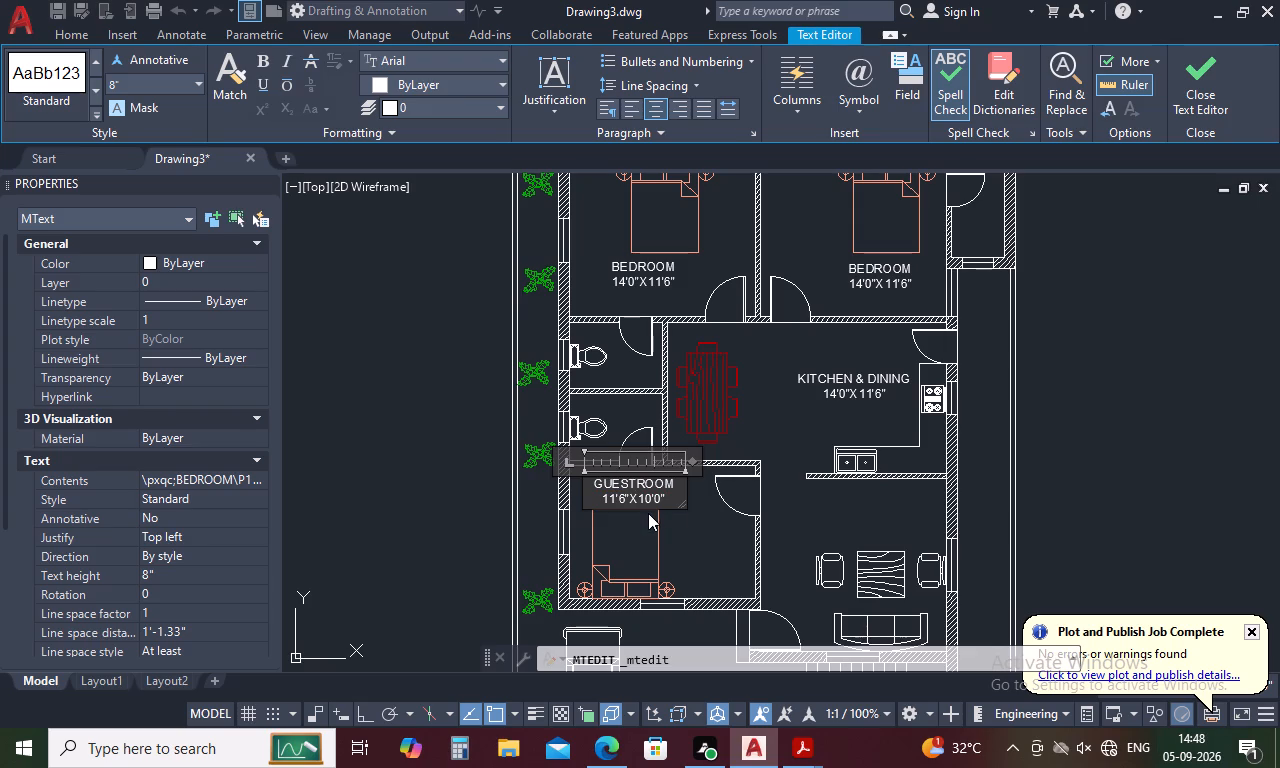
{"action": "left_click", "coordinate": [792, 517]}
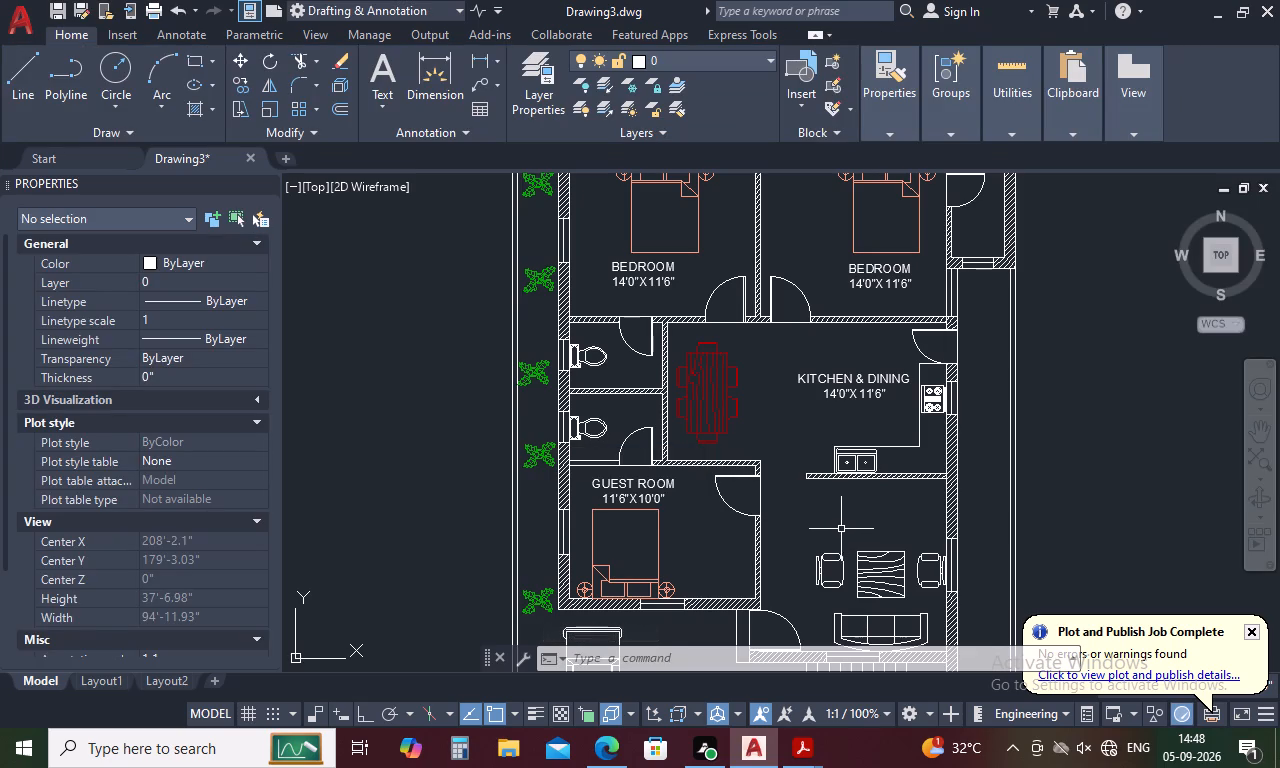
Paste a copy of the bedroom label above the chairs and table in the seating area.
{"action": "key", "text": "ctrl+v"}
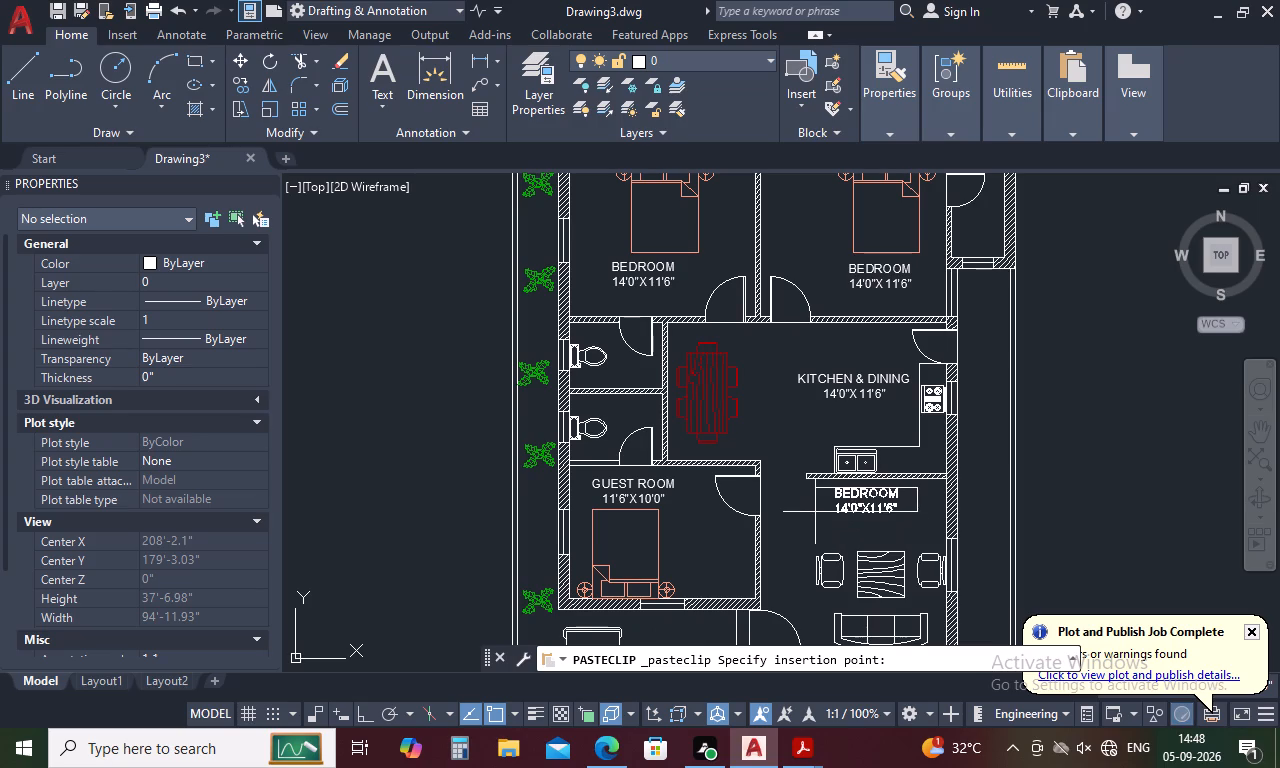
{"action": "left_click", "coordinate": [815, 512]}
Replace the name in the seating area's pasted label with DRAWING HALL.
{"action": "double_click", "coordinate": [845, 494]}
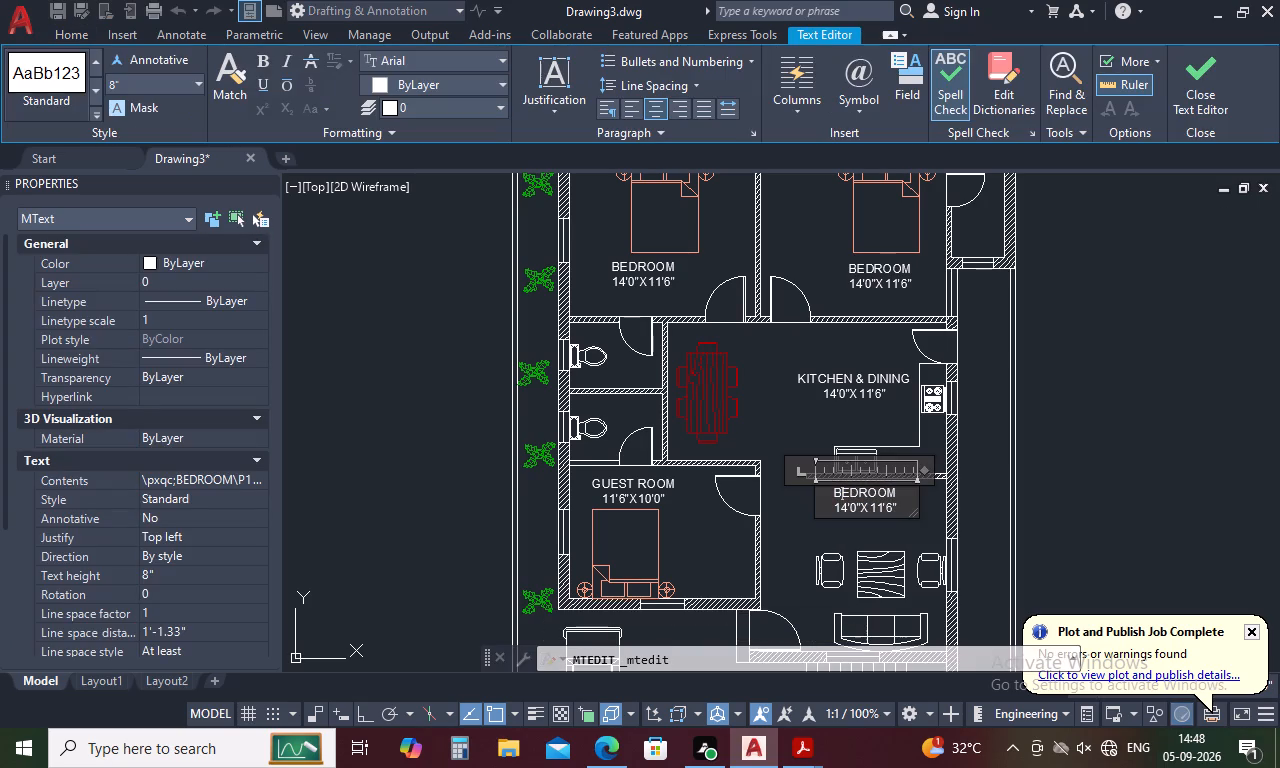
{"action": "left_click", "coordinate": [894, 487]}
{"action": "key", "text": "BackSpace"}
{"action": "key", "text": "BackSpace"}
{"action": "key", "text": "BackSpace"}
{"action": "key", "text": "BackSpace"}
{"action": "key", "text": "BackSpace"}
{"action": "key", "text": "BackSpace"}
{"action": "key", "text": "BackSpace"}
{"action": "key", "text": "BackSpace"}
{"action": "key", "text": "BackSpace"}
{"action": "key", "text": "BackSpace"}
{"action": "key", "text": "BackSpace"}
{"action": "key", "text": "BackSpace"}
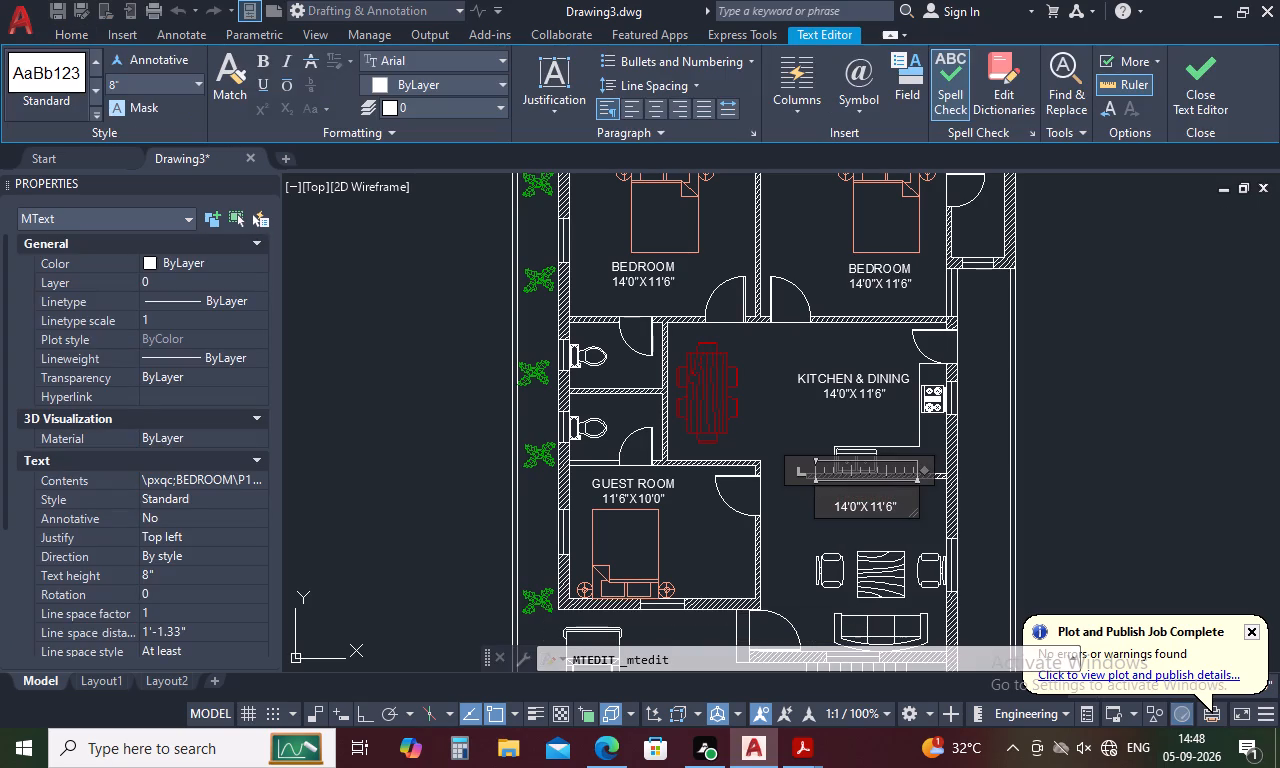
{"action": "key", "text": "ctrl+z"}
{"action": "key", "text": "BackSpace"}
{"action": "key", "text": "BackSpace"}
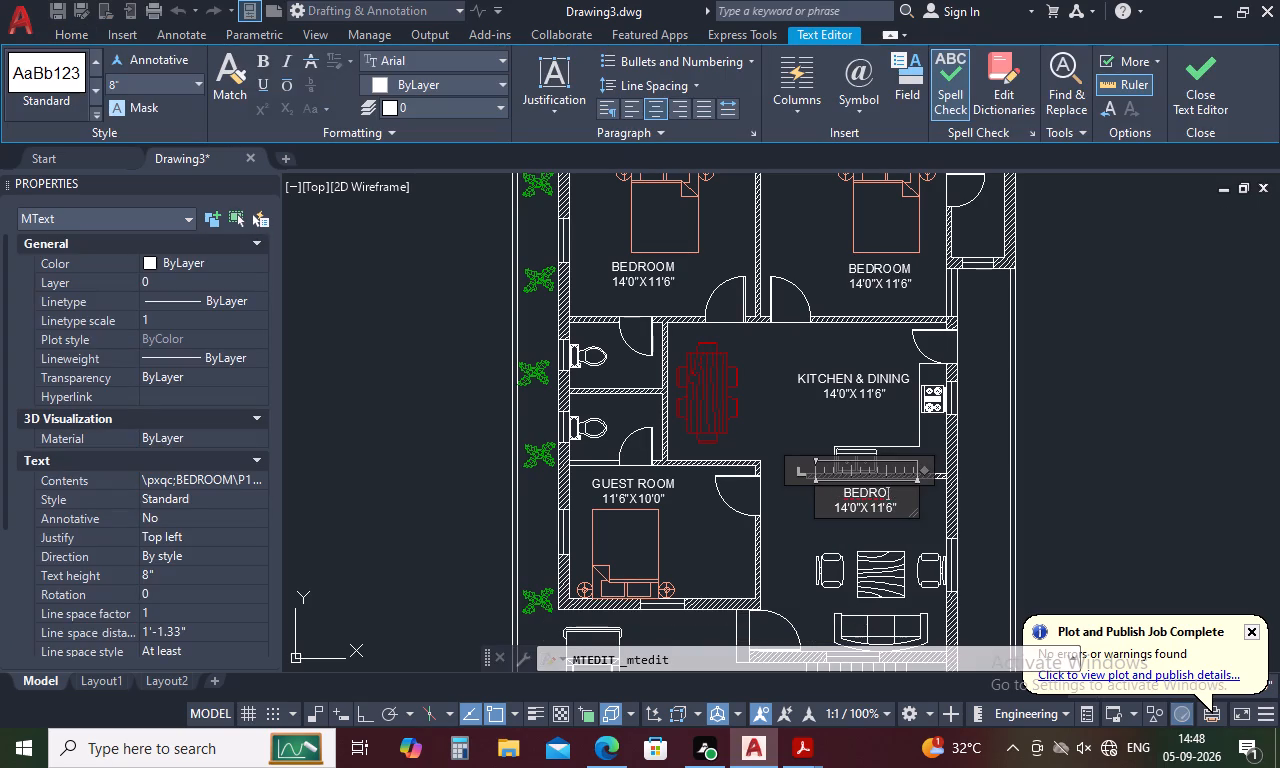
{"action": "key", "text": "BackSpace"}
{"action": "key", "text": "BackSpace"}
{"action": "key", "text": "BackSpace"}
{"action": "key", "text": "BackSpace"}
{"action": "key", "text": "BackSpace"}
{"action": "type", "text": "DR"}
{"action": "key", "text": "a"}
{"action": "key", "text": "w"}
{"action": "type", "text": "ING"}
{"action": "key", "text": "space"}
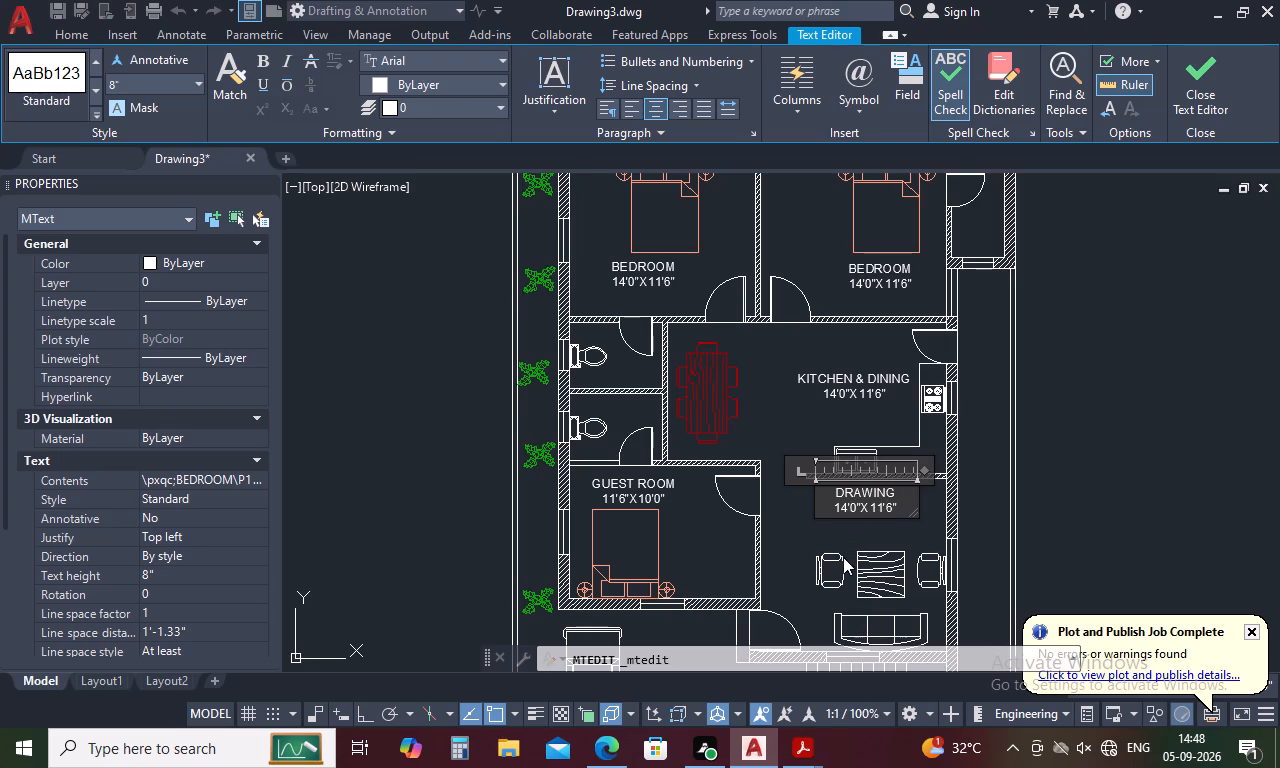
{"action": "key", "text": "h"}
{"action": "type", "text": "ALL"}
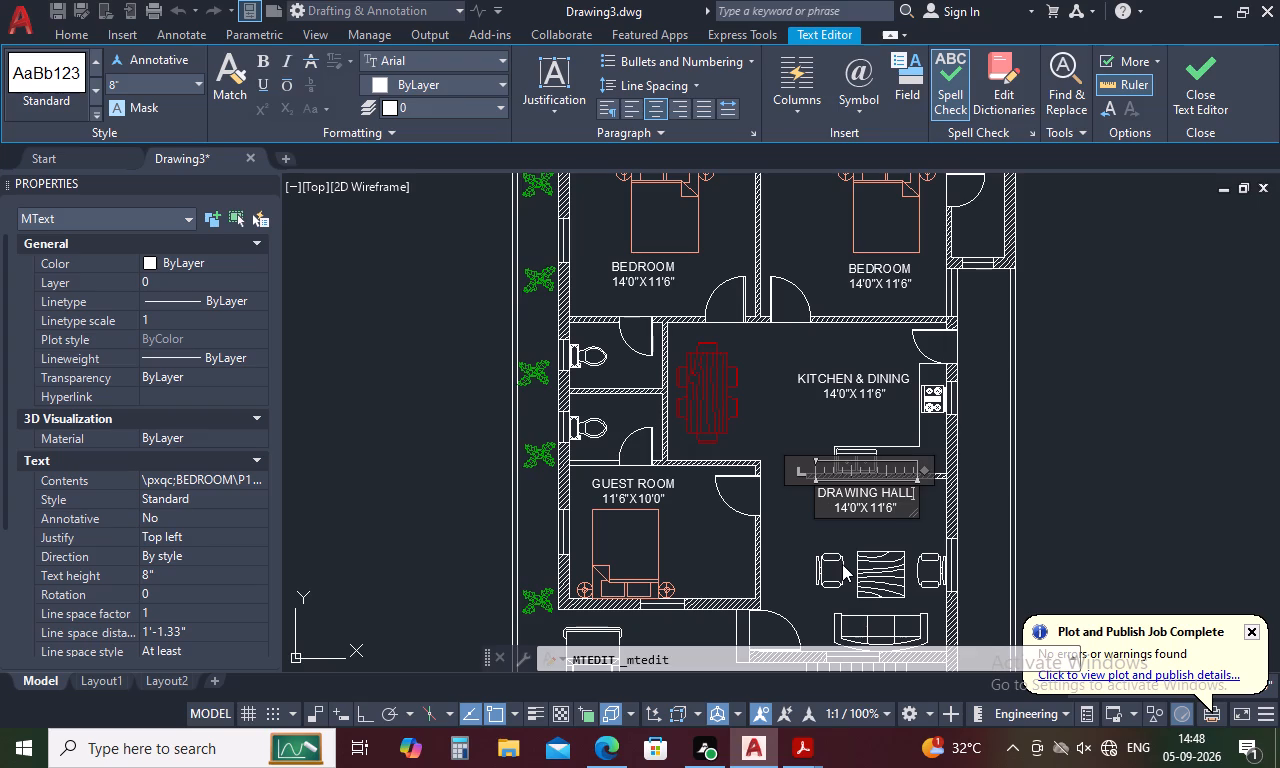
Change the size line in the drawing hall label to 16'6"X13'0" and finish the text.
{"action": "left_click", "coordinate": [844, 512]}
{"action": "key", "text": "Right"}
{"action": "key", "text": "BackSpace"}
{"action": "key", "text": "6"}
{"action": "key", "text": "Right"}
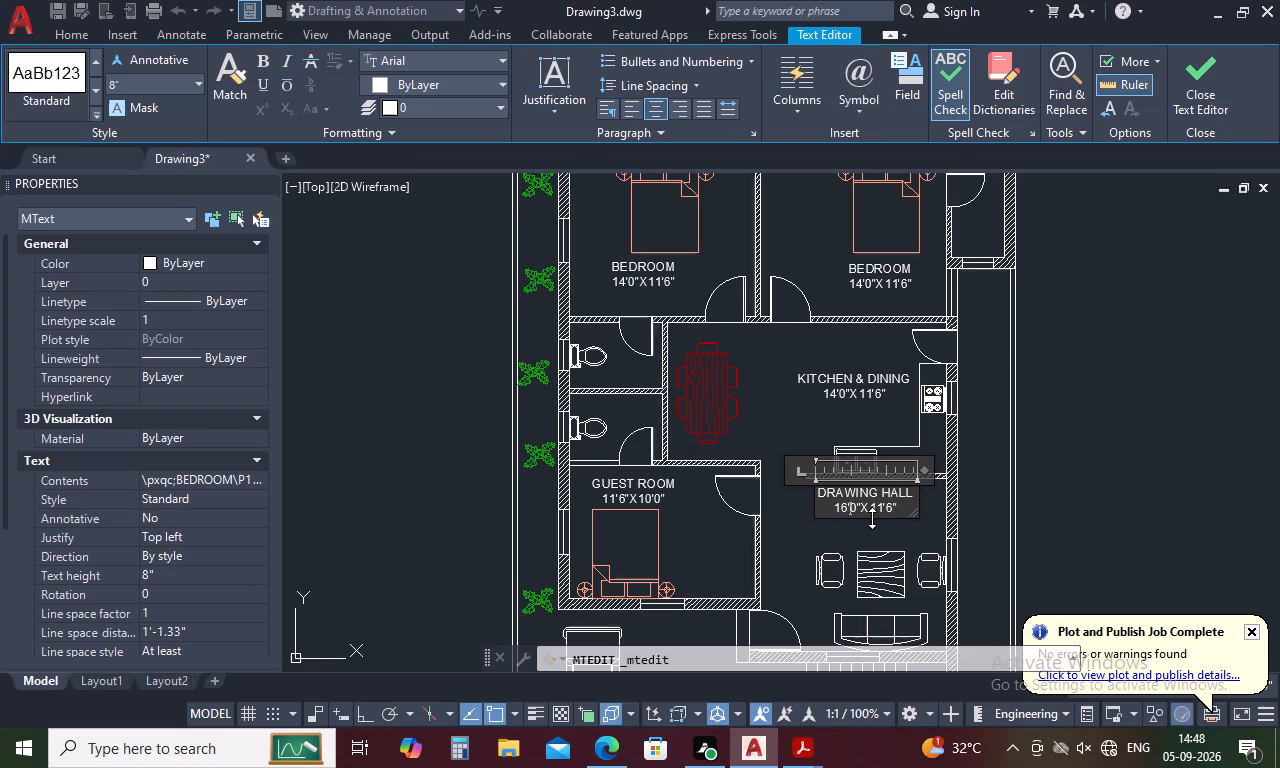
{"action": "key", "text": "Right"}
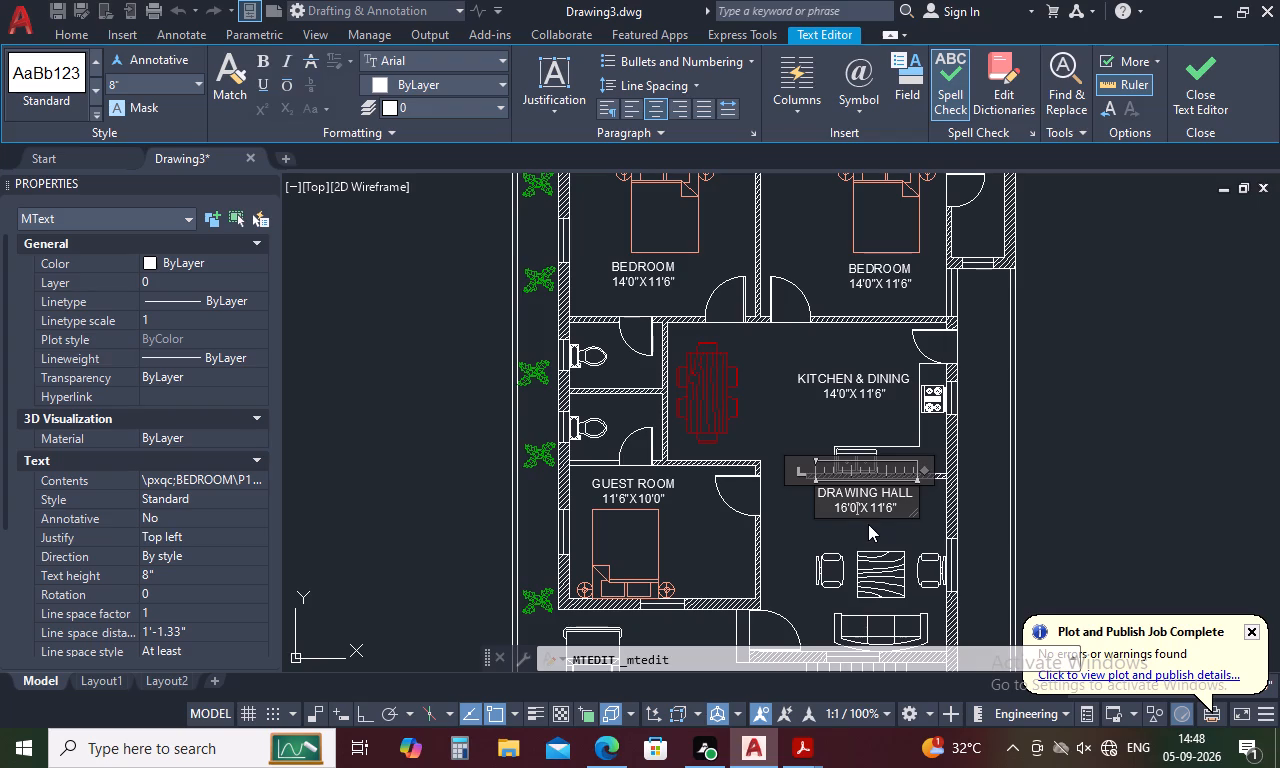
{"action": "key", "text": "BackSpace"}
{"action": "key", "text": "6"}
{"action": "key", "text": "Right"}
{"action": "key", "text": "Right"}
{"action": "scroll", "coordinate": [842, 552], "scroll_direction": "up", "scroll_amount": 2}
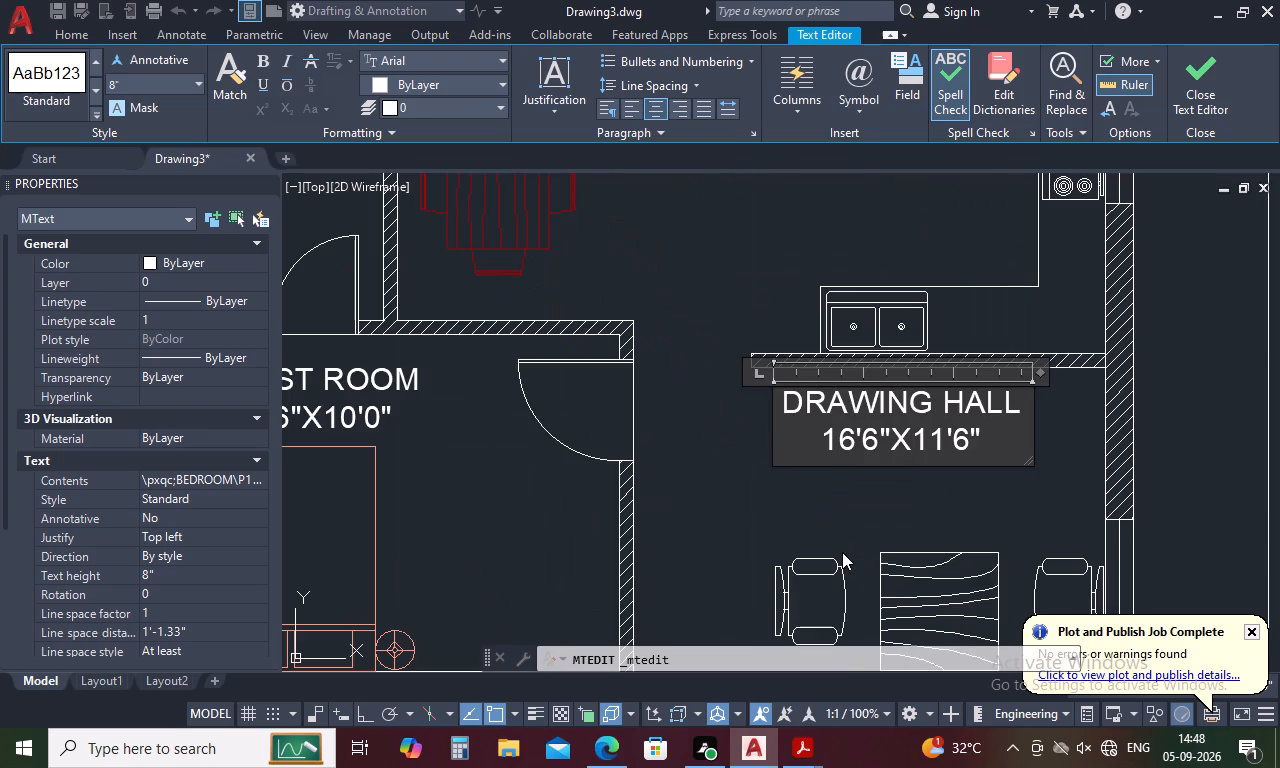
{"action": "key", "text": "Right"}
{"action": "key", "text": "Right"}
{"action": "key", "text": "BackSpace"}
{"action": "type", "text": "13"}
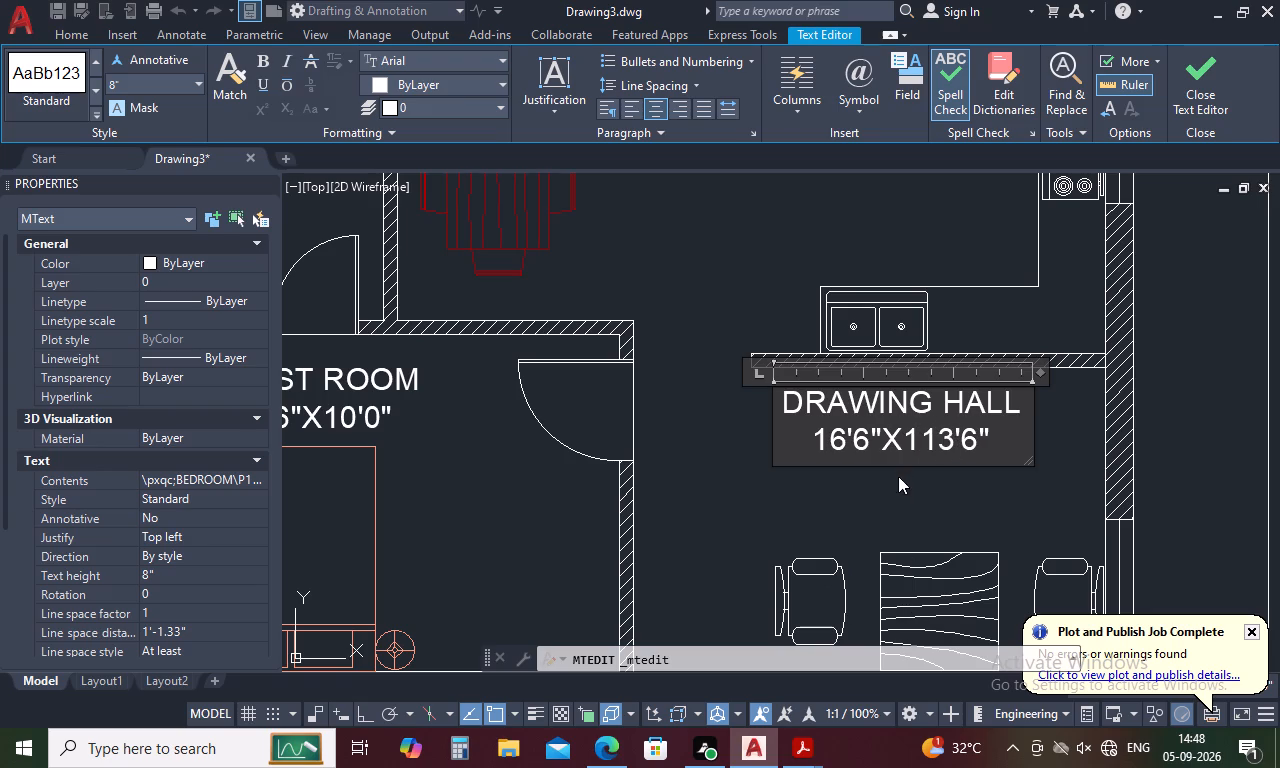
{"action": "left_click", "coordinate": [915, 459]}
{"action": "key", "text": "BackSpace"}
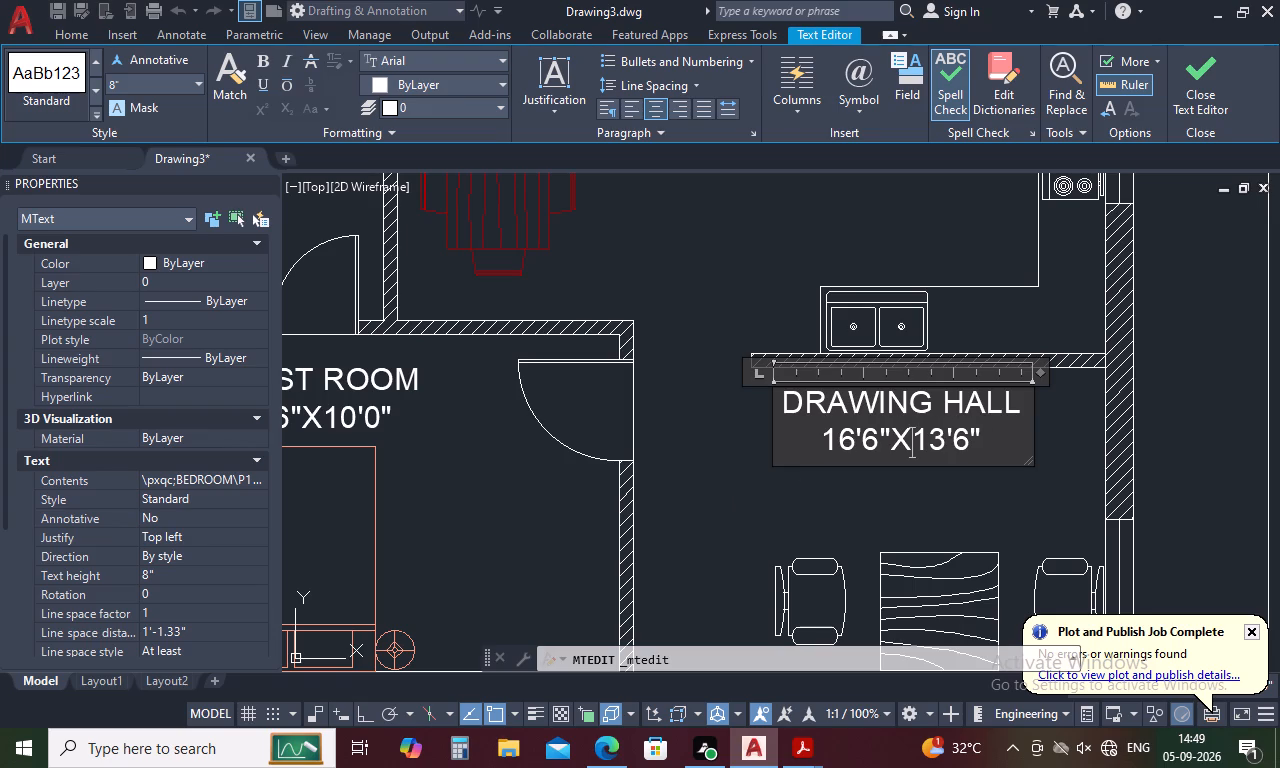
{"action": "left_click", "coordinate": [962, 442]}
{"action": "key", "text": "BackSpace"}
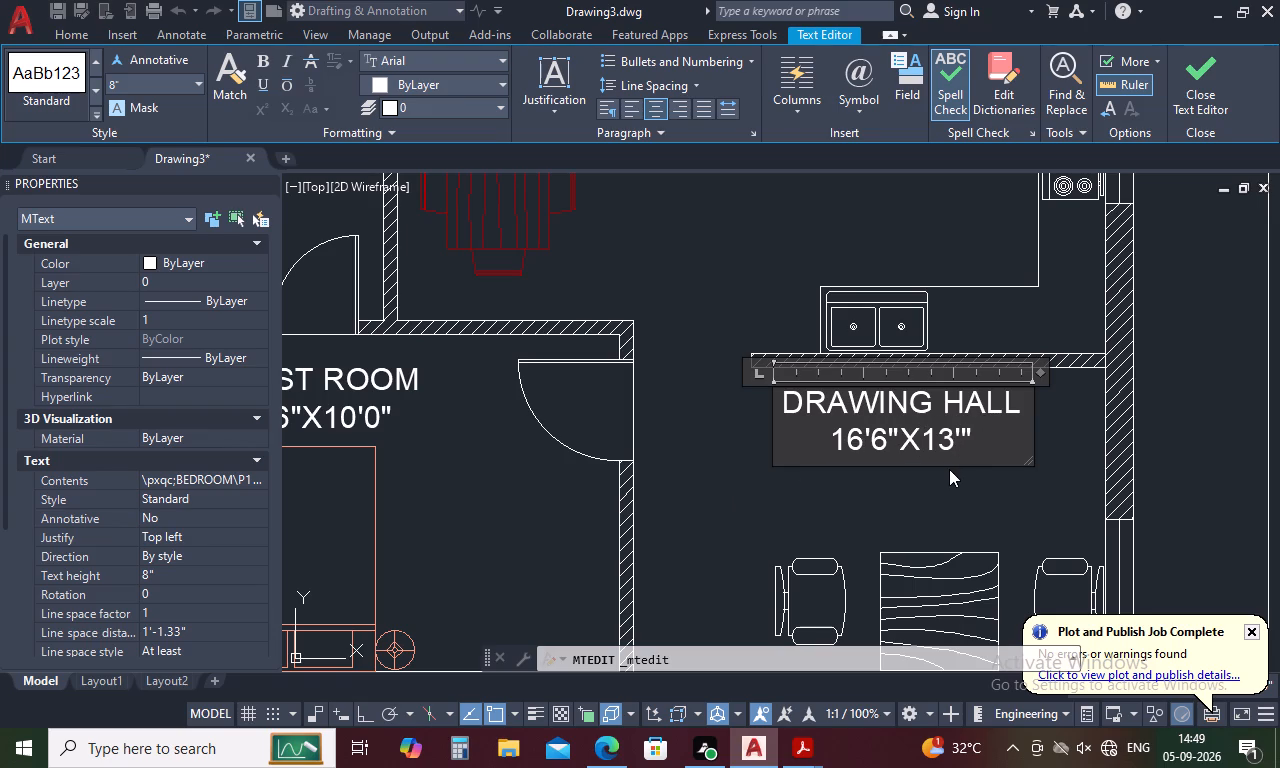
{"action": "key", "text": "0"}
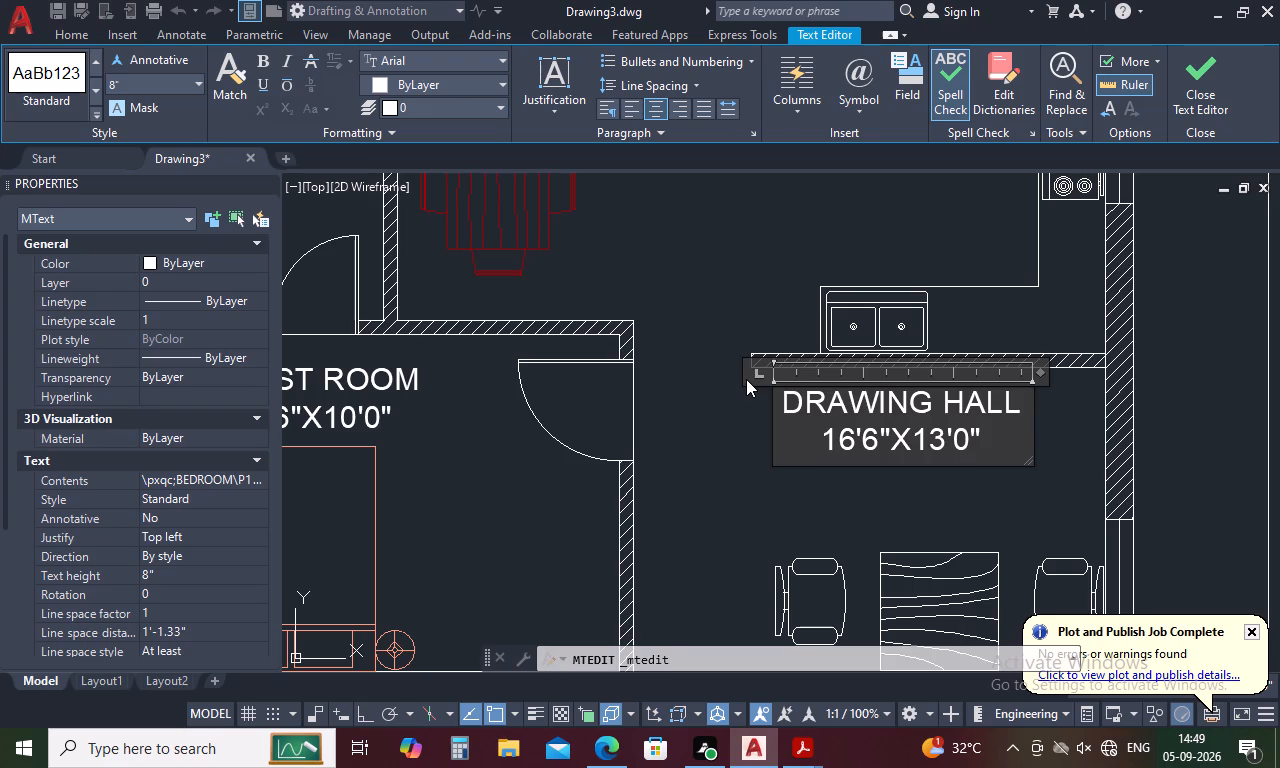
{"action": "left_click", "coordinate": [744, 391]}
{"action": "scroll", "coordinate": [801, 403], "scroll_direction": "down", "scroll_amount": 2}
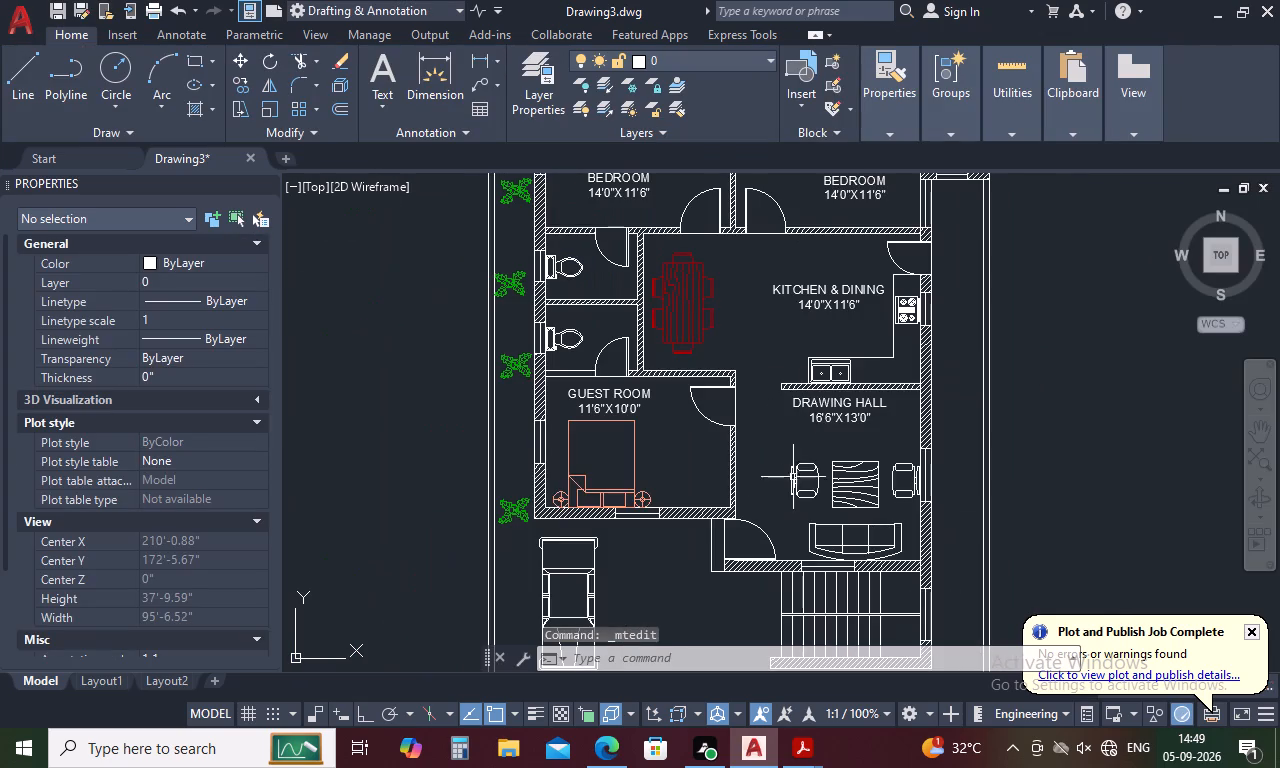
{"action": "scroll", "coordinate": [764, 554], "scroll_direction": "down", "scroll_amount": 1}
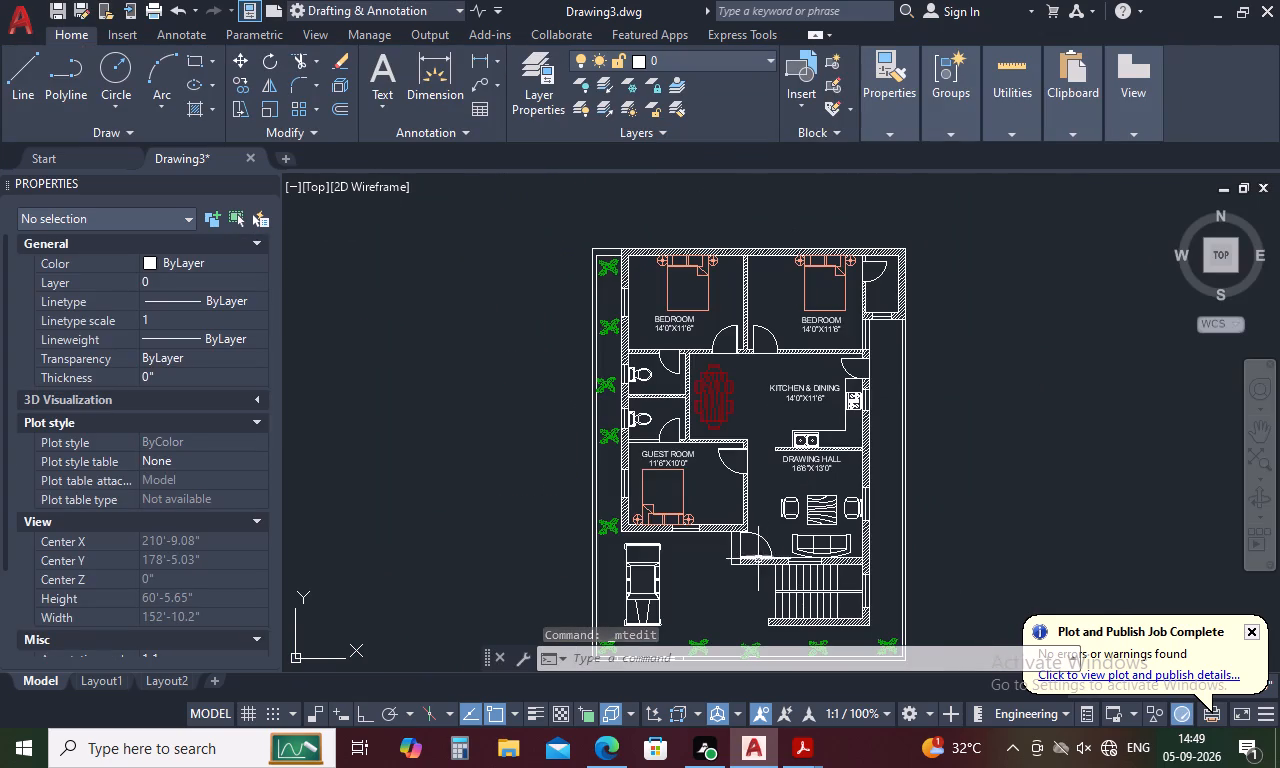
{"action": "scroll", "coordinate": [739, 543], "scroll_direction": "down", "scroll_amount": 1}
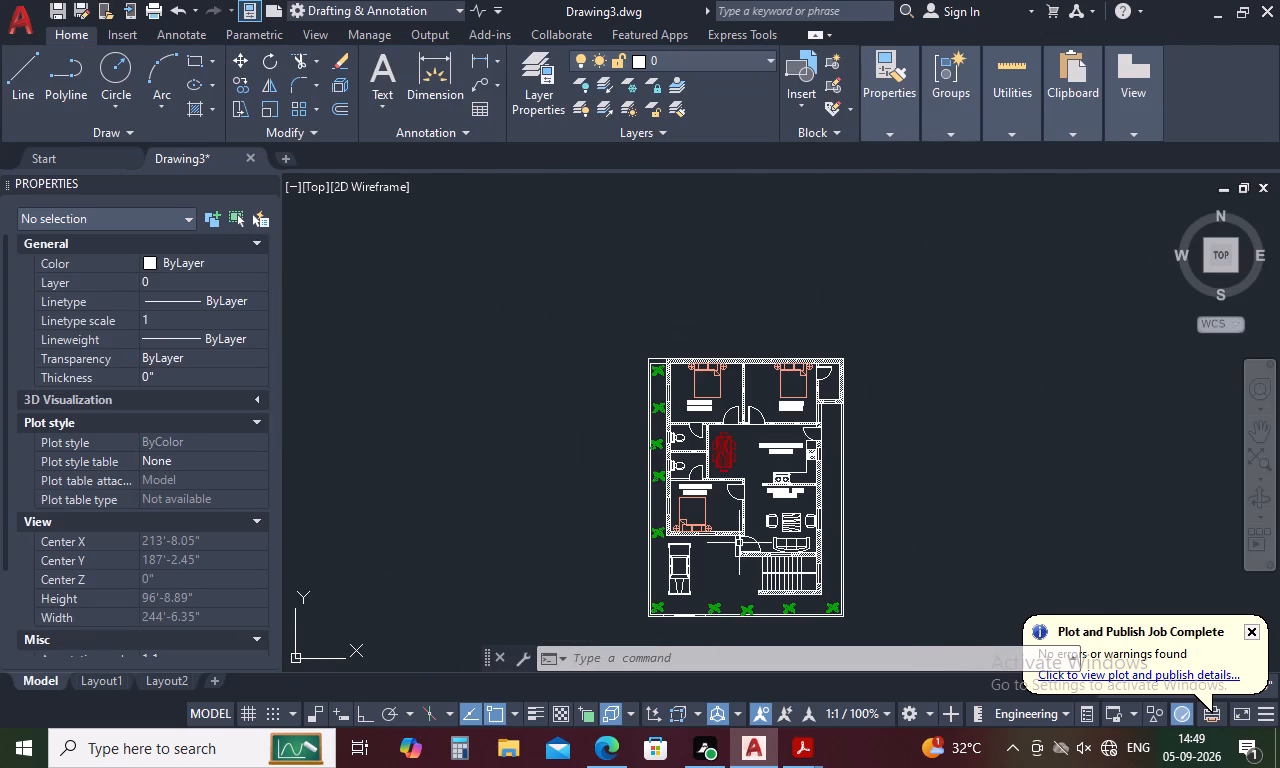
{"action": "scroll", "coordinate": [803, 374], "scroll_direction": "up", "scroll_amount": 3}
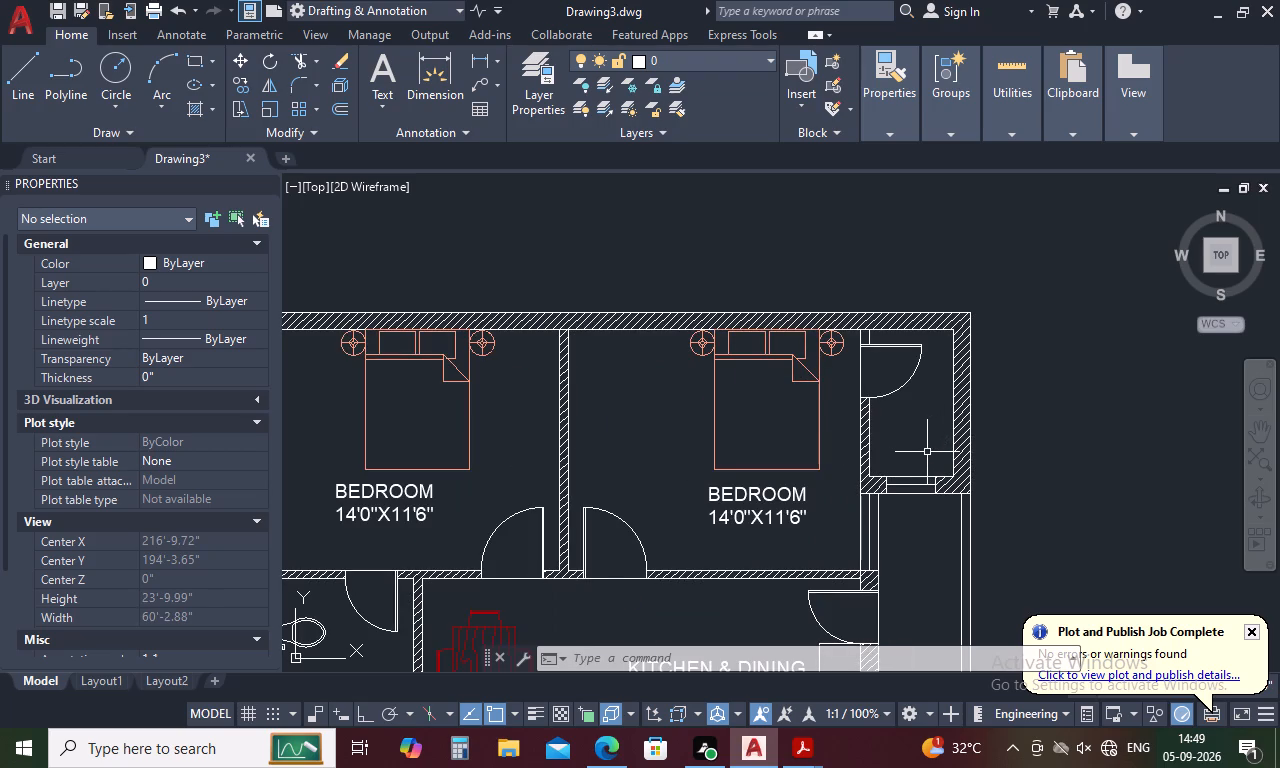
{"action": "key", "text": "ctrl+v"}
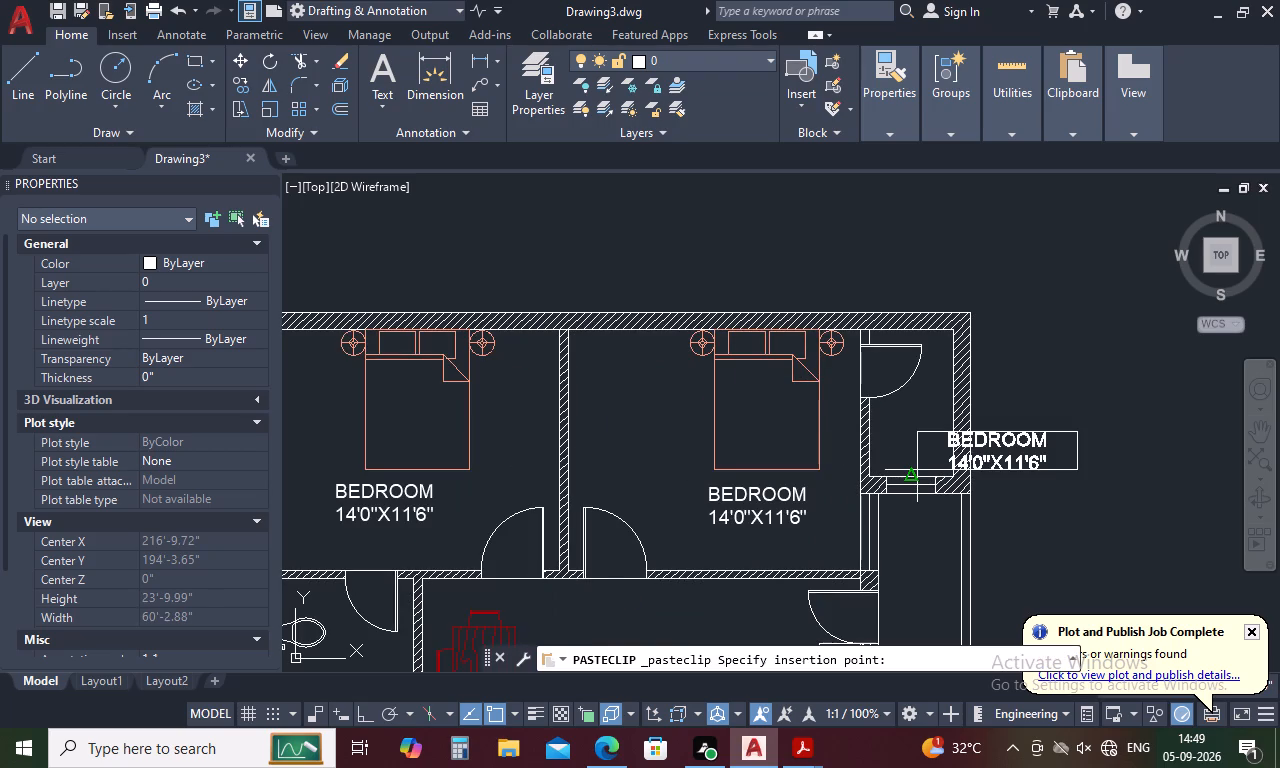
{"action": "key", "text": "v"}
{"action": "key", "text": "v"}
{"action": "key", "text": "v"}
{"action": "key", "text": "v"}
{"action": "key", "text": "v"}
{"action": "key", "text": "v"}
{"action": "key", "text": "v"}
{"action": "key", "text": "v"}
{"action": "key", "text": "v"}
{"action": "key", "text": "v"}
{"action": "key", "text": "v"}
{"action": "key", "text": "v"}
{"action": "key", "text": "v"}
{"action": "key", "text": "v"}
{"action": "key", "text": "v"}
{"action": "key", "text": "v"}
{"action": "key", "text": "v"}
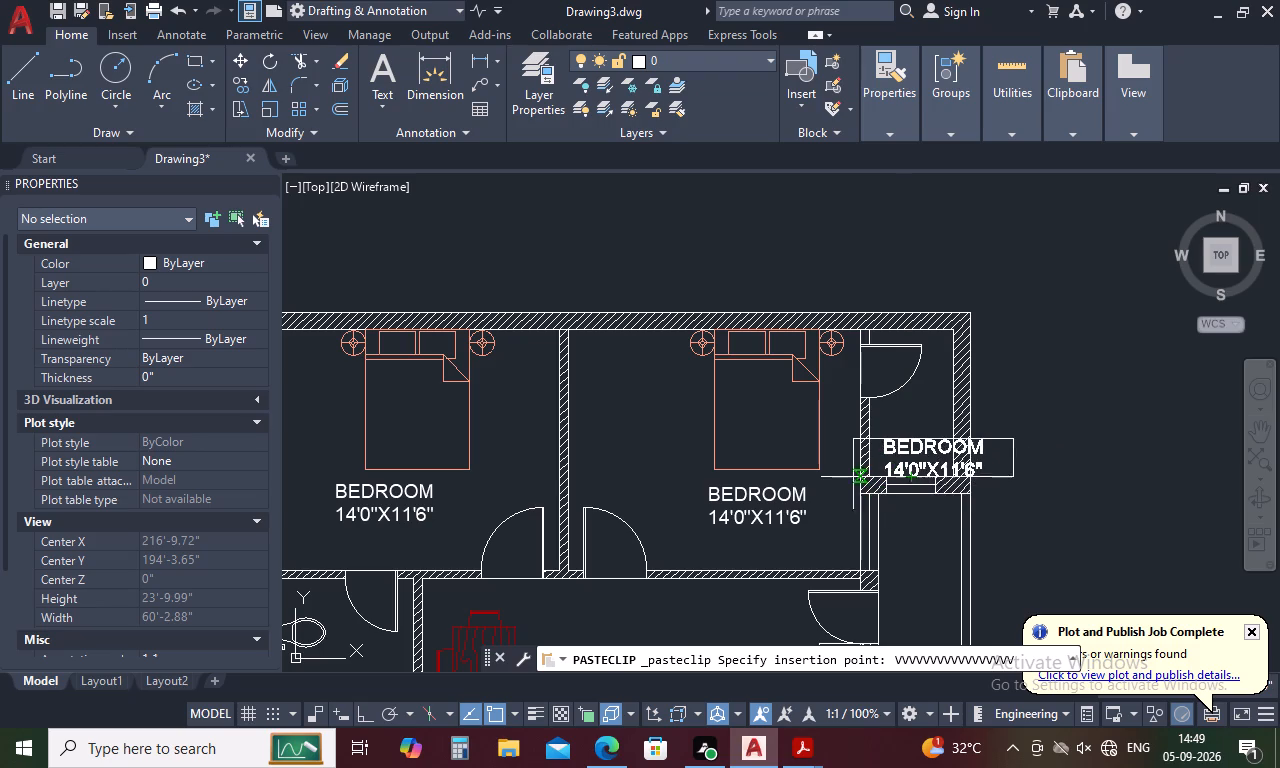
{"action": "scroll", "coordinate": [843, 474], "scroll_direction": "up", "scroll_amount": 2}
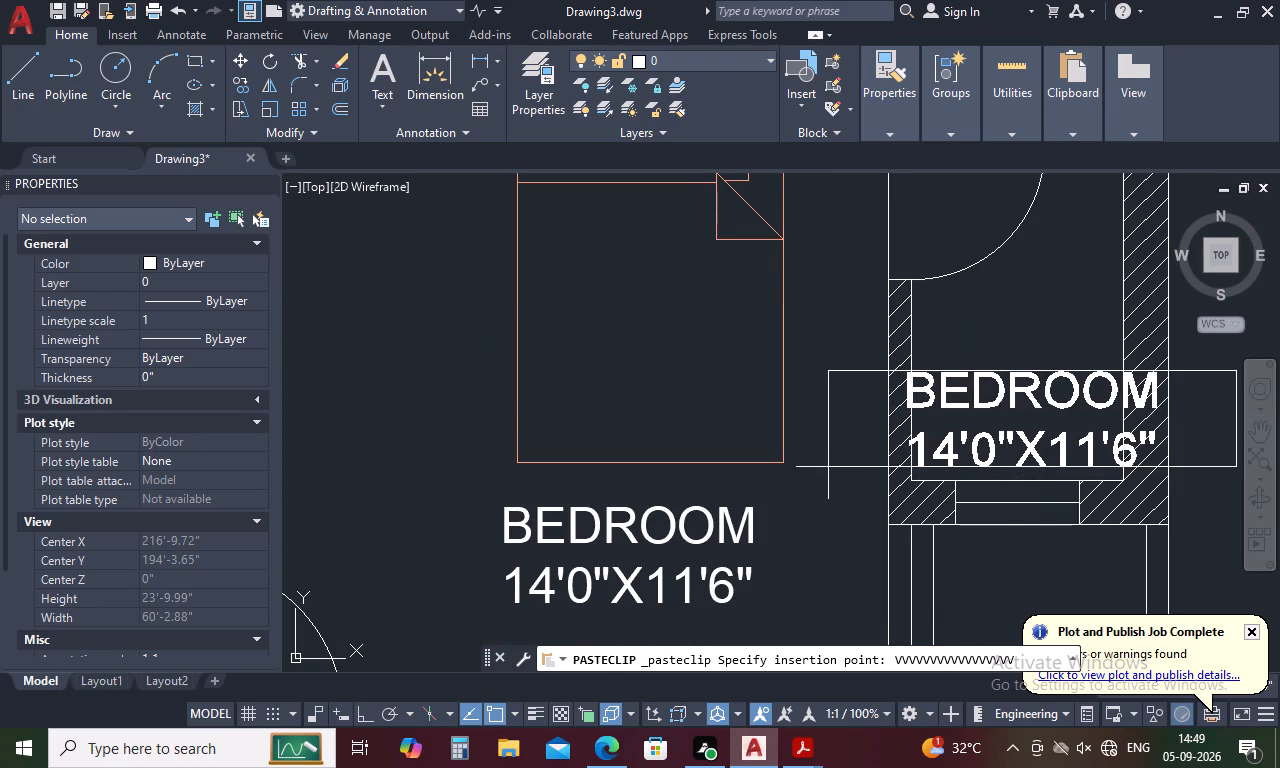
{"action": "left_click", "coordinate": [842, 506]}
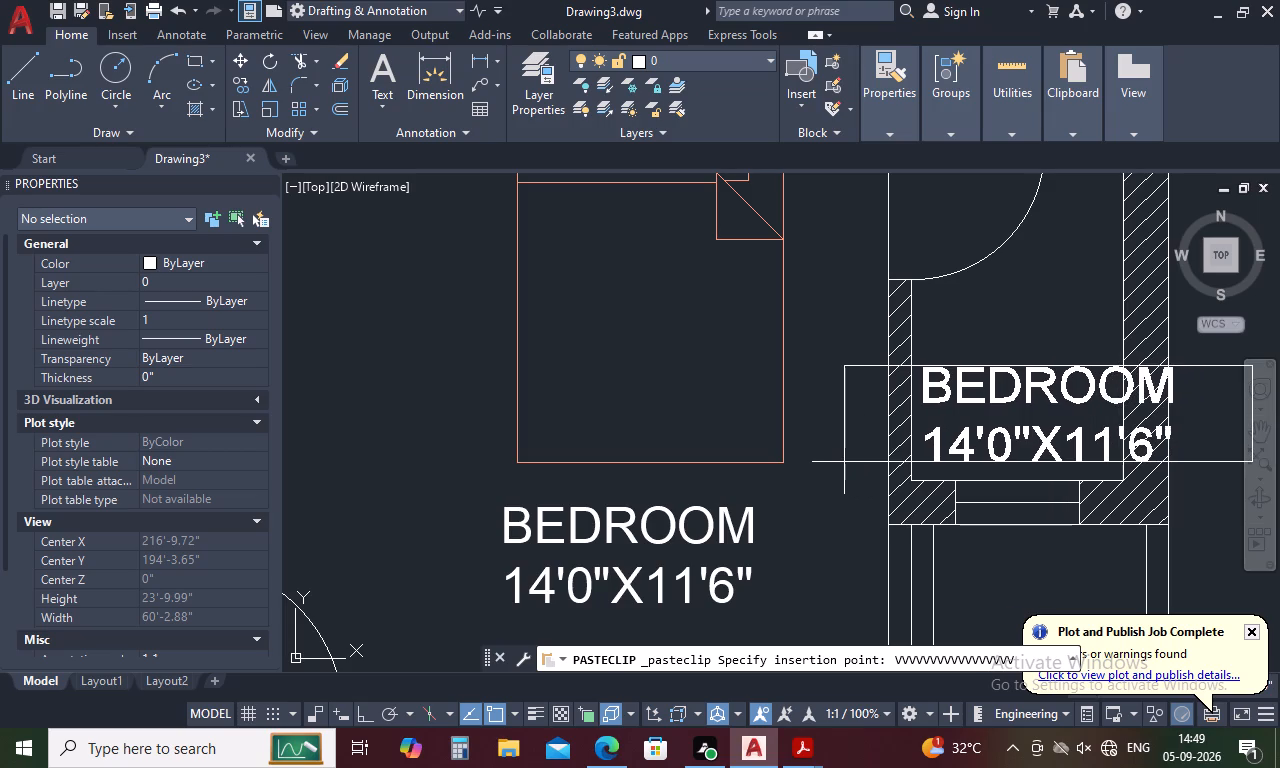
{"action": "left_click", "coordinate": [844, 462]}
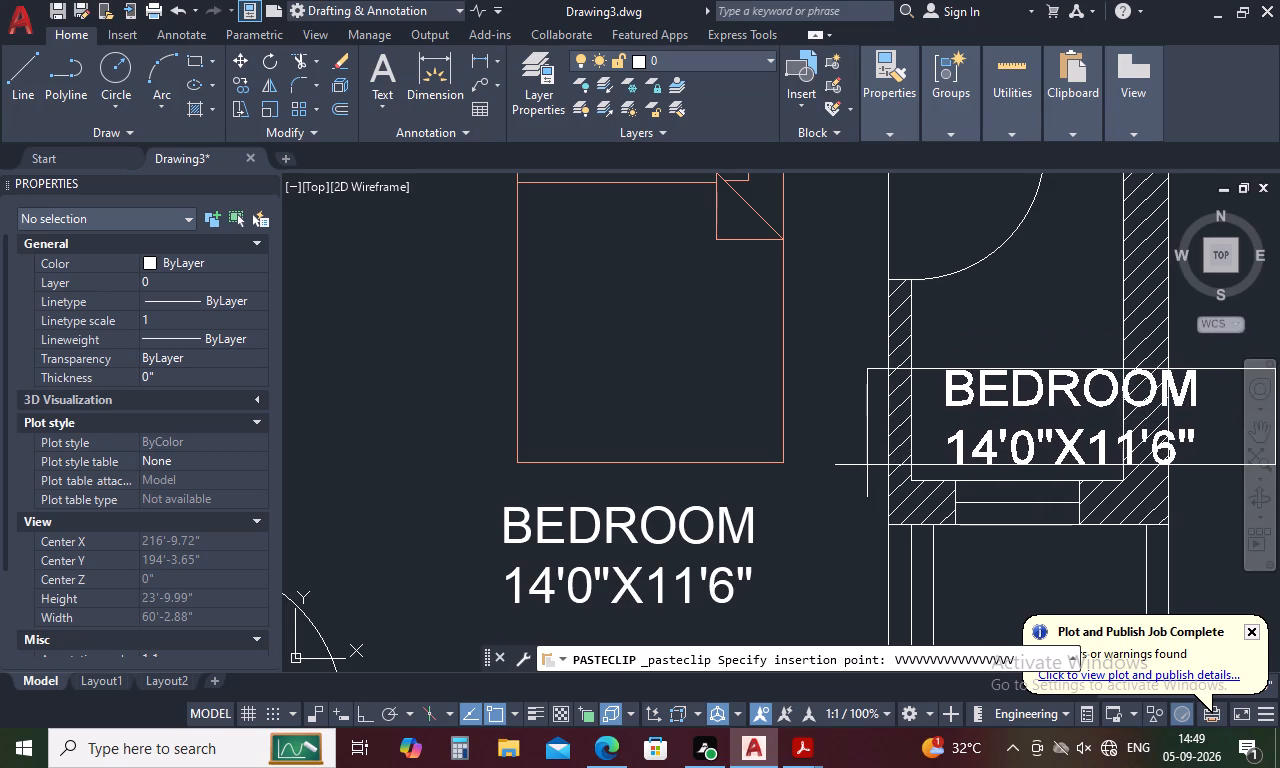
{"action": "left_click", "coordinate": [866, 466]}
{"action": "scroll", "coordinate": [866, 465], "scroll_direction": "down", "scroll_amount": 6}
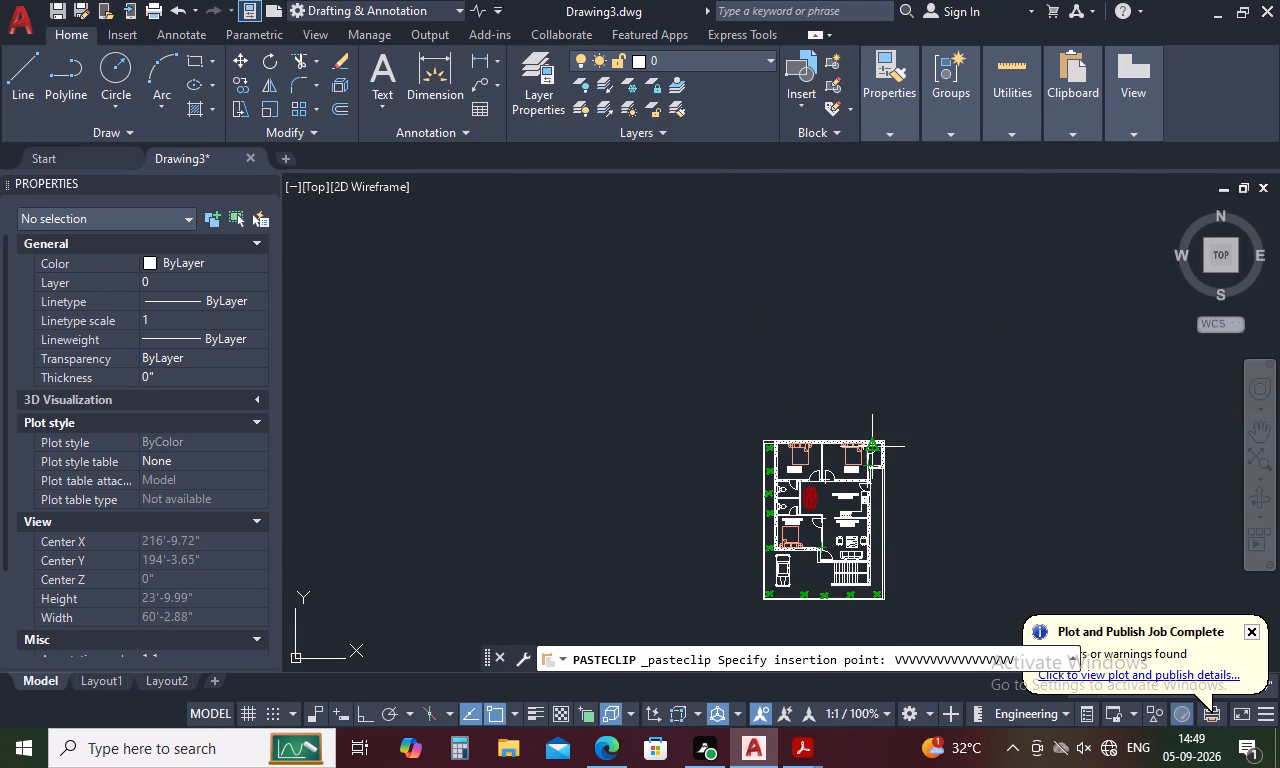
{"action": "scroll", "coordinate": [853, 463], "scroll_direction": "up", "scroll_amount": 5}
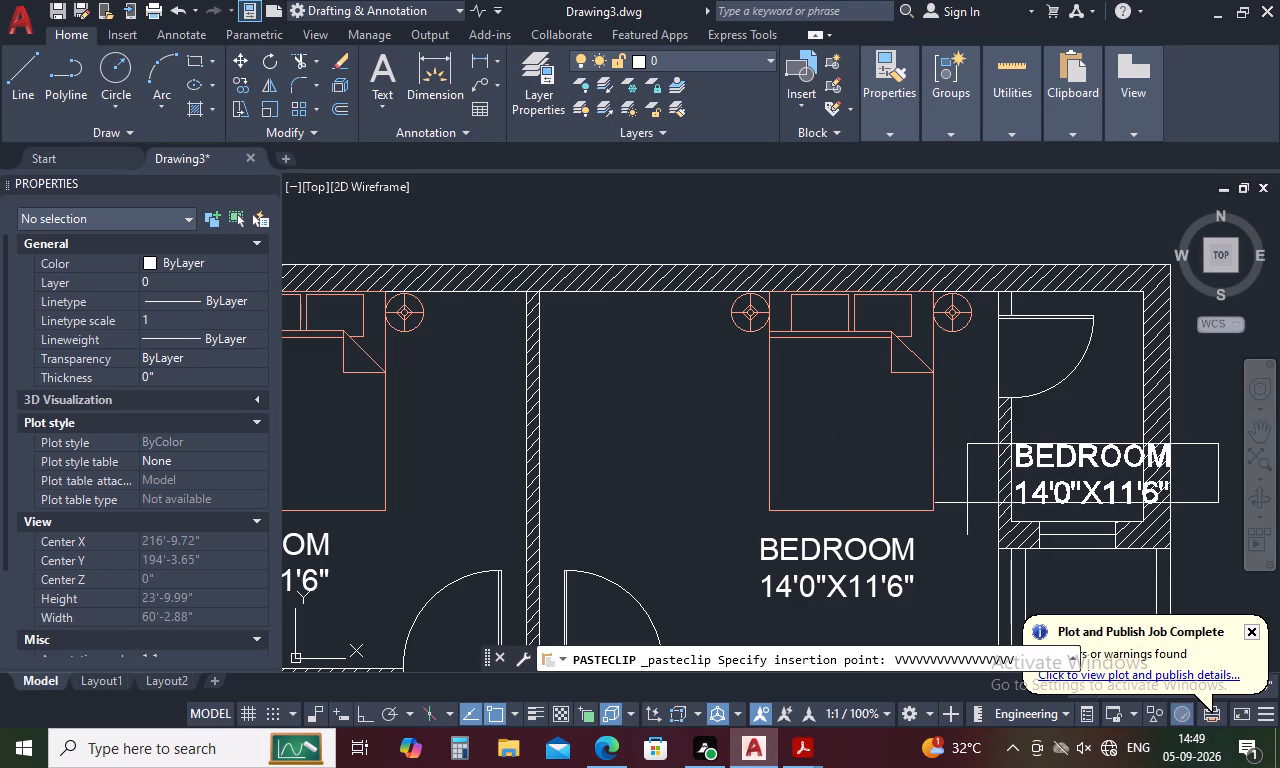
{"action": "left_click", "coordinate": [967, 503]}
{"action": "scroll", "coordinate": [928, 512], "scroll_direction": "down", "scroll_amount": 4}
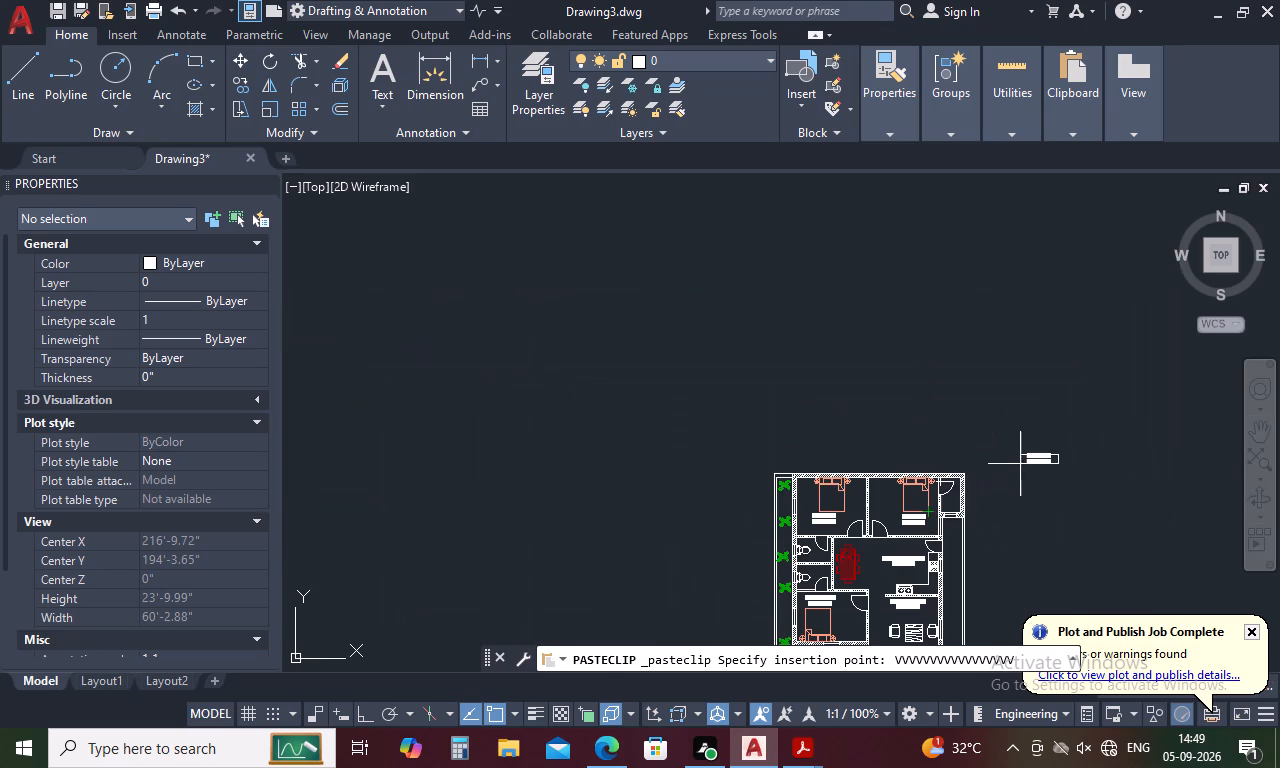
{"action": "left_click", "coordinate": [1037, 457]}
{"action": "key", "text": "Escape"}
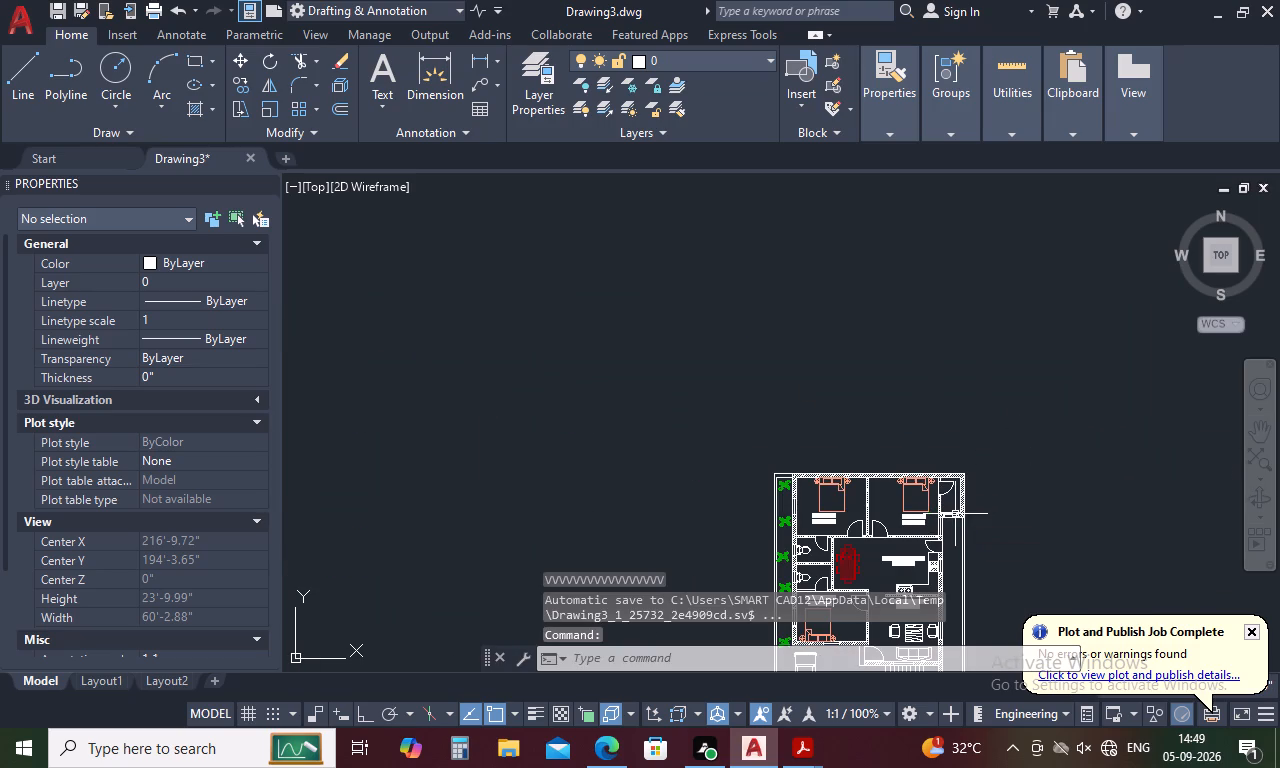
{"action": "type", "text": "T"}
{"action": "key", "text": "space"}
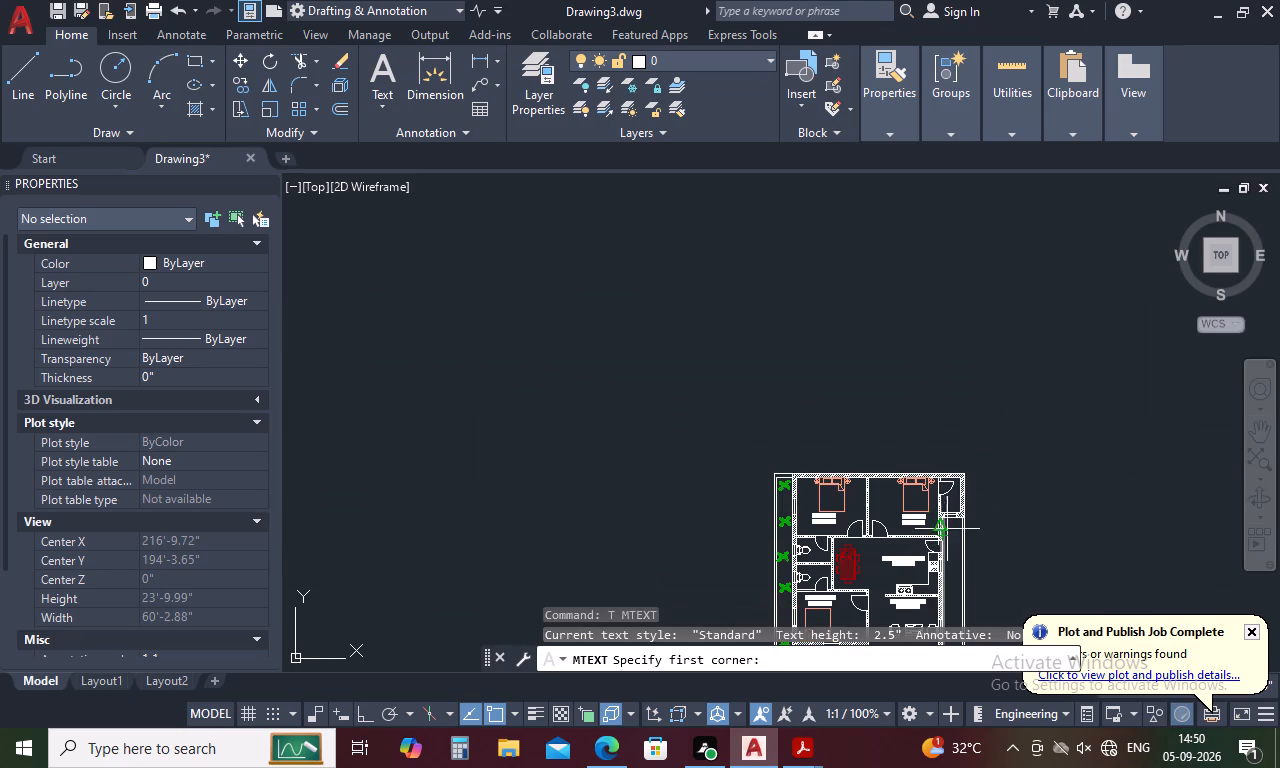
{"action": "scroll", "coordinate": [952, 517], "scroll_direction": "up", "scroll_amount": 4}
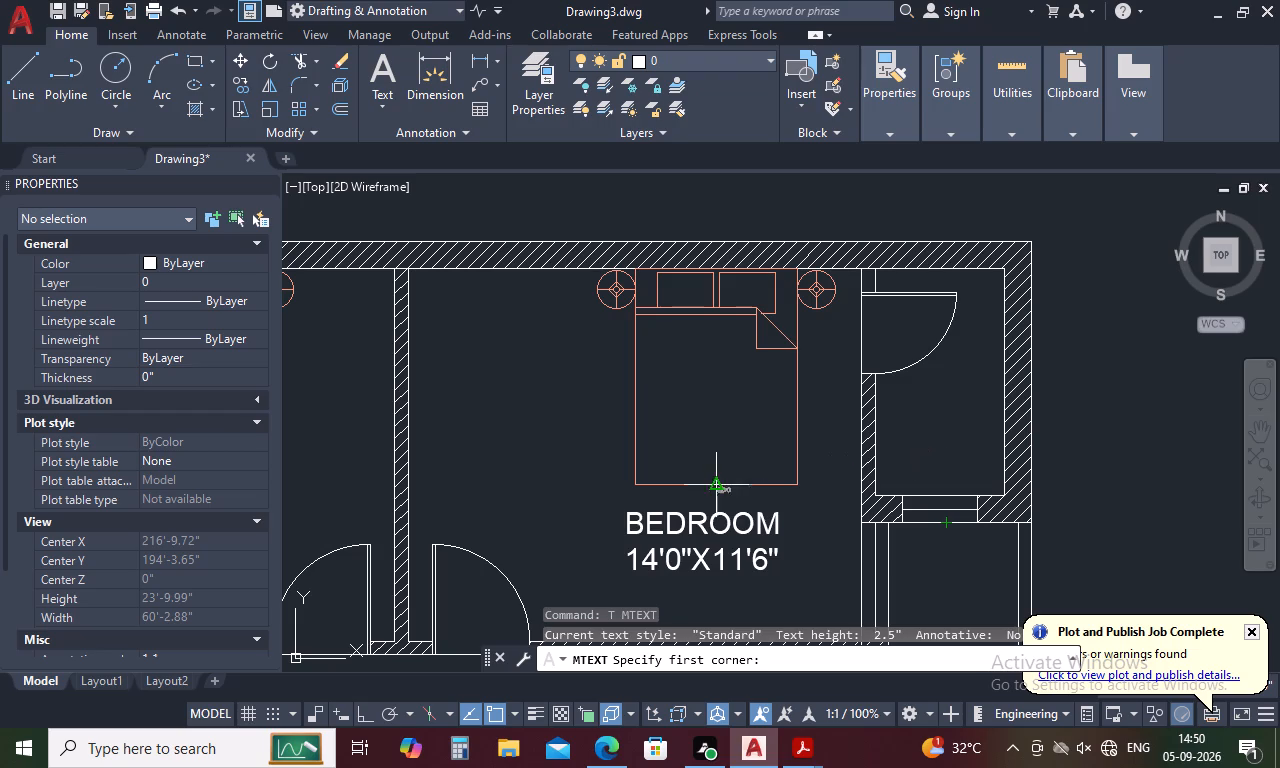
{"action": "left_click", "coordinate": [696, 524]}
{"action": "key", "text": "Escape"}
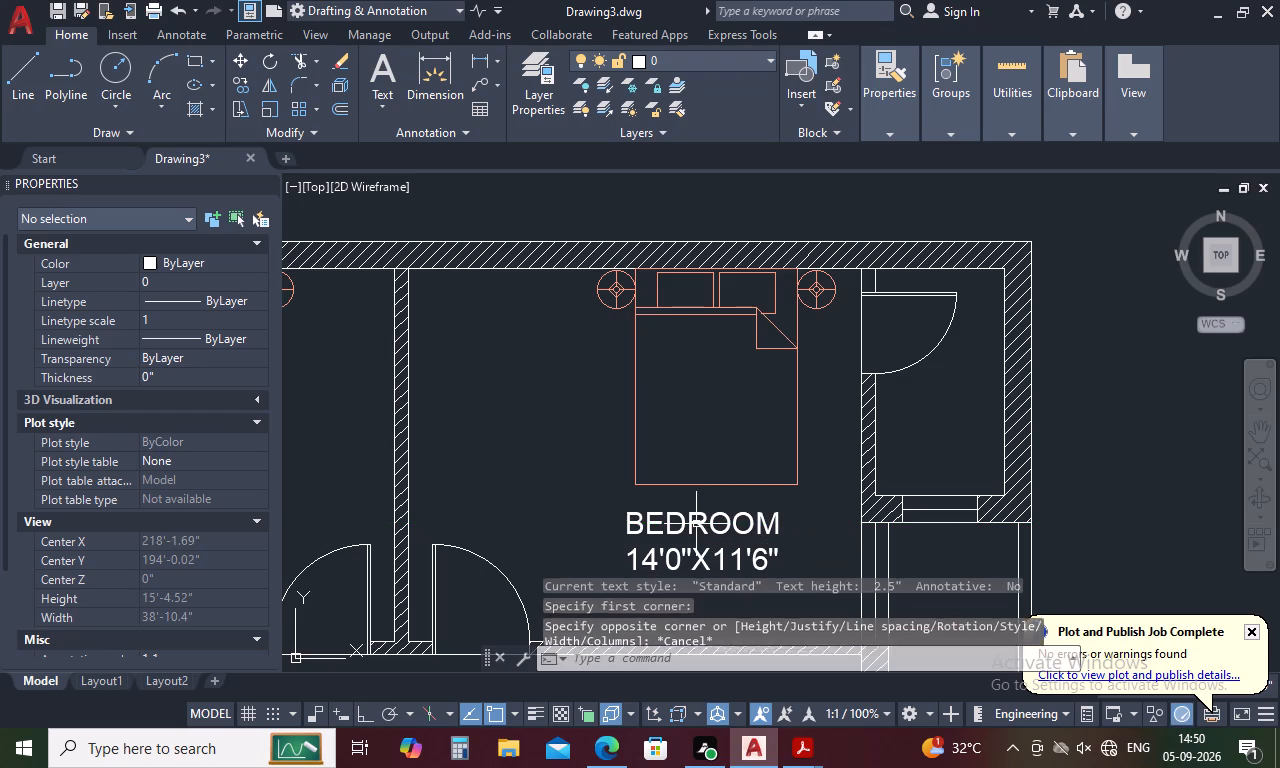
Paste a copy of the right bedroom's label over the small room at the plan's upper-right corner.
{"action": "left_click", "coordinate": [696, 524]}
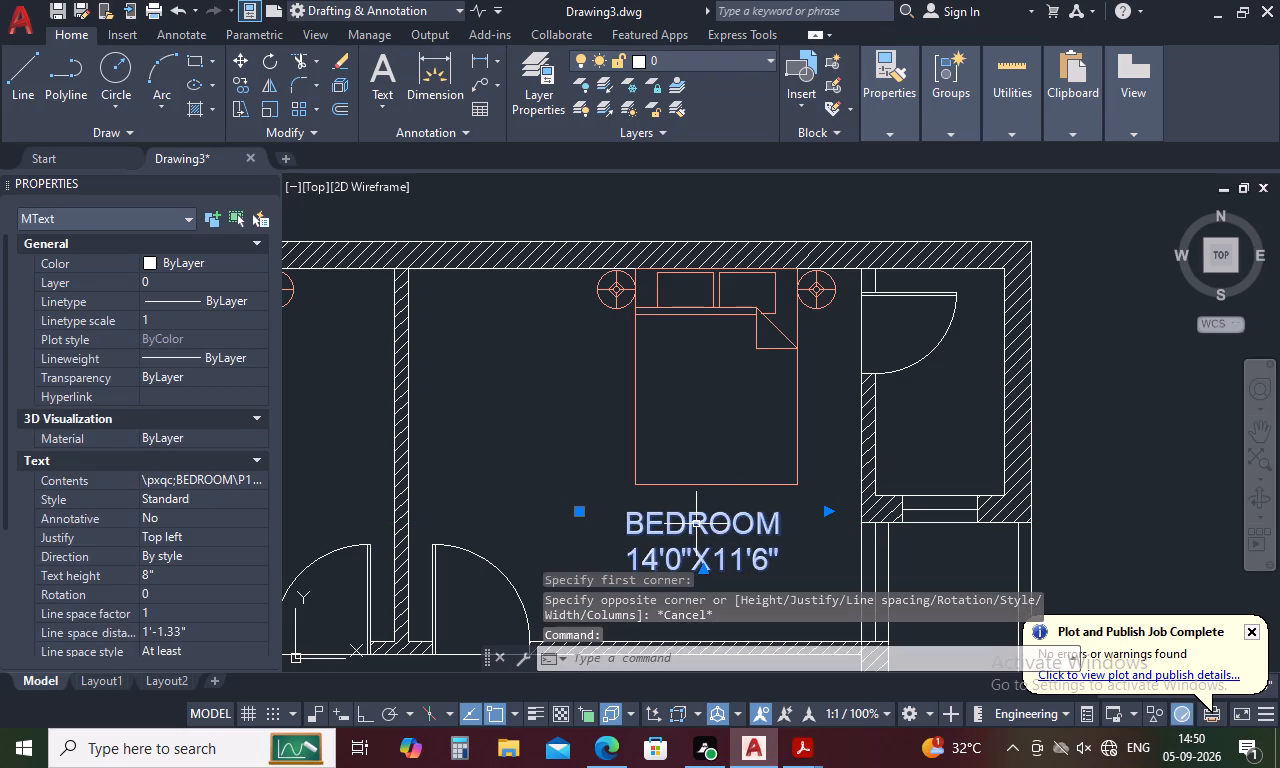
{"action": "key", "text": "ctrl+c"}
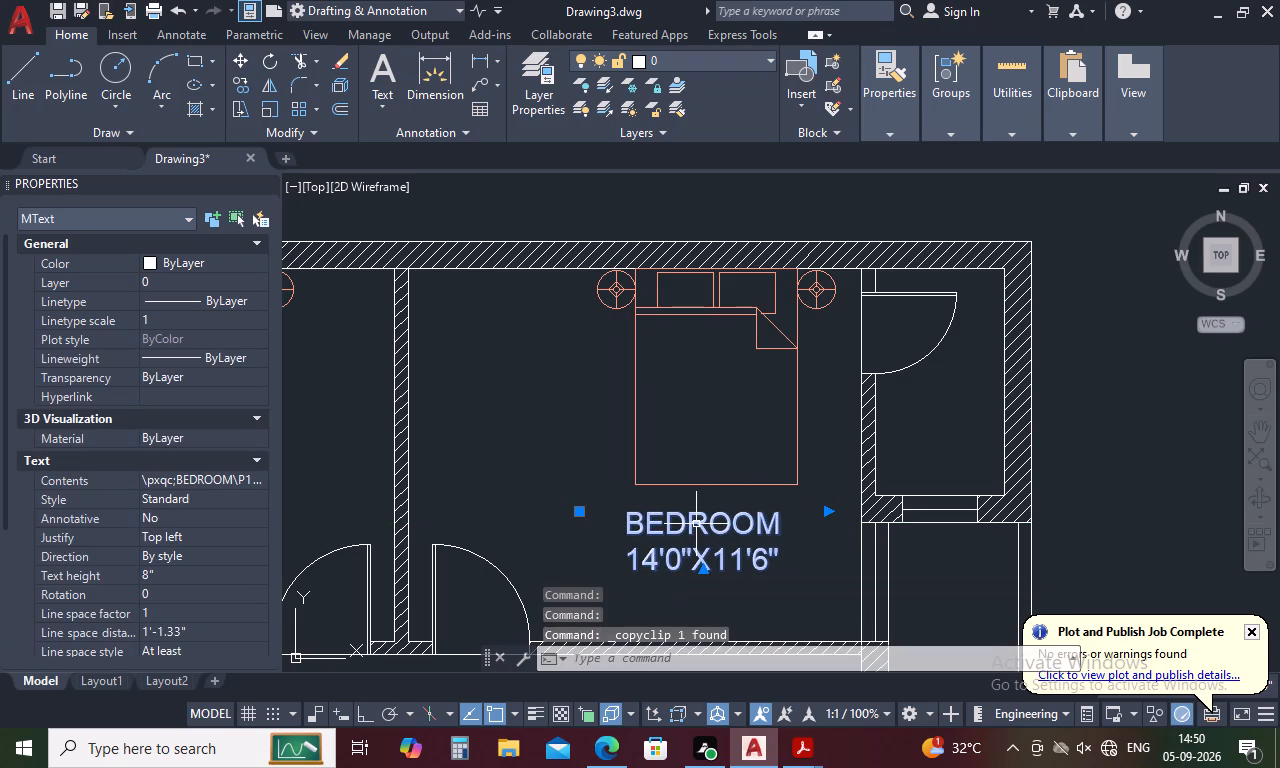
{"action": "key", "text": "ctrl+v"}
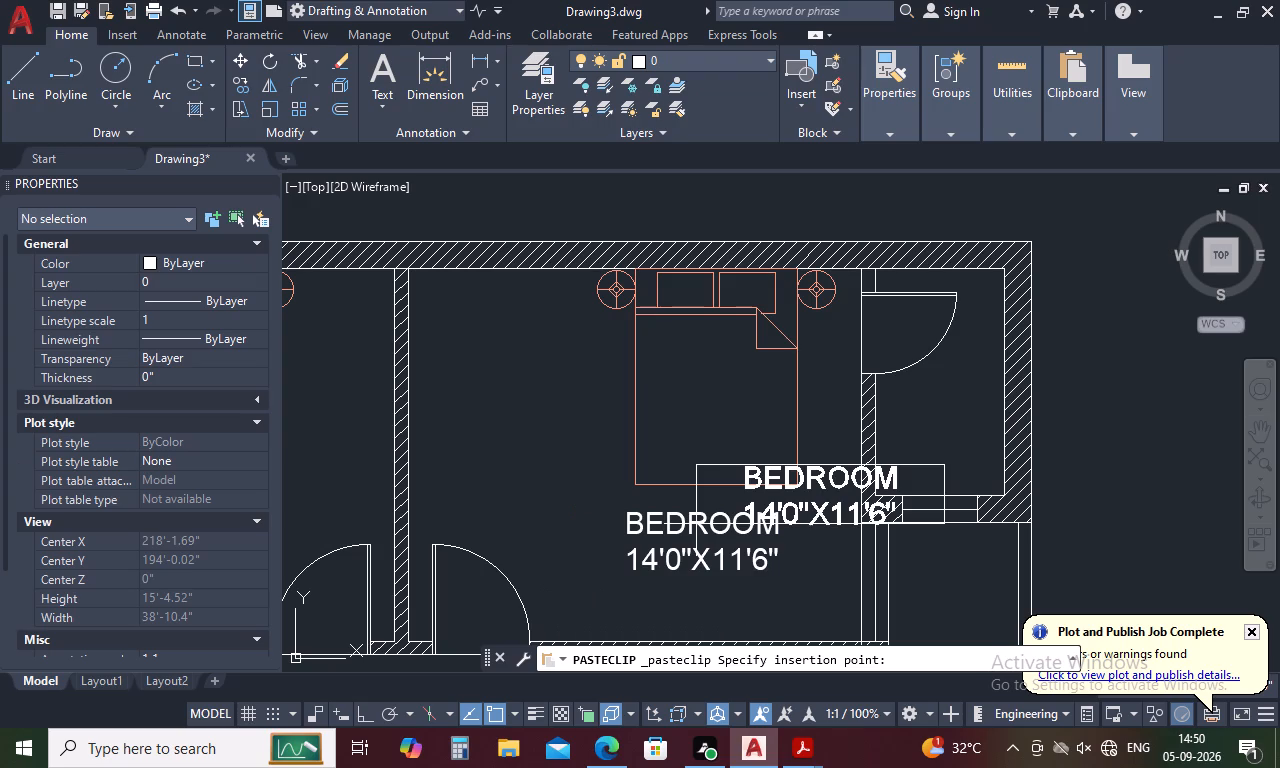
{"action": "scroll", "coordinate": [764, 431], "scroll_direction": "down", "scroll_amount": 2}
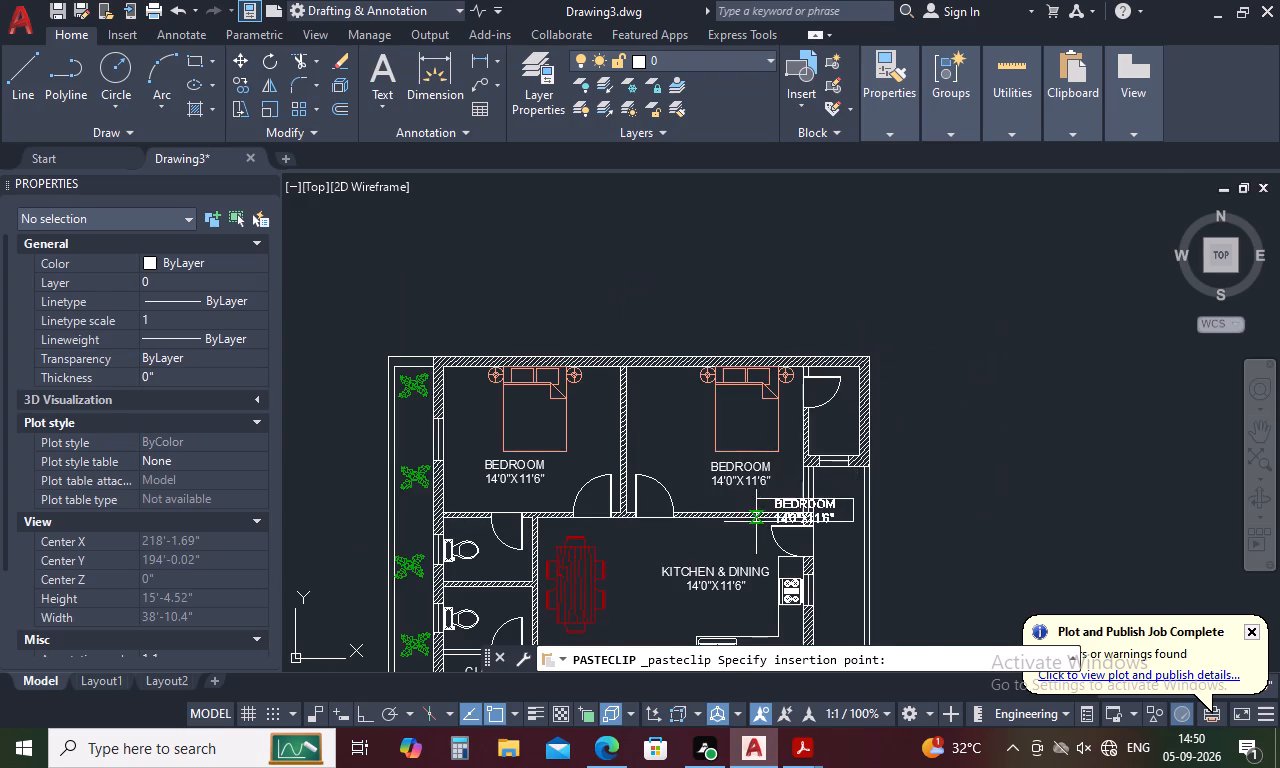
{"action": "scroll", "coordinate": [756, 522], "scroll_direction": "up", "scroll_amount": 3}
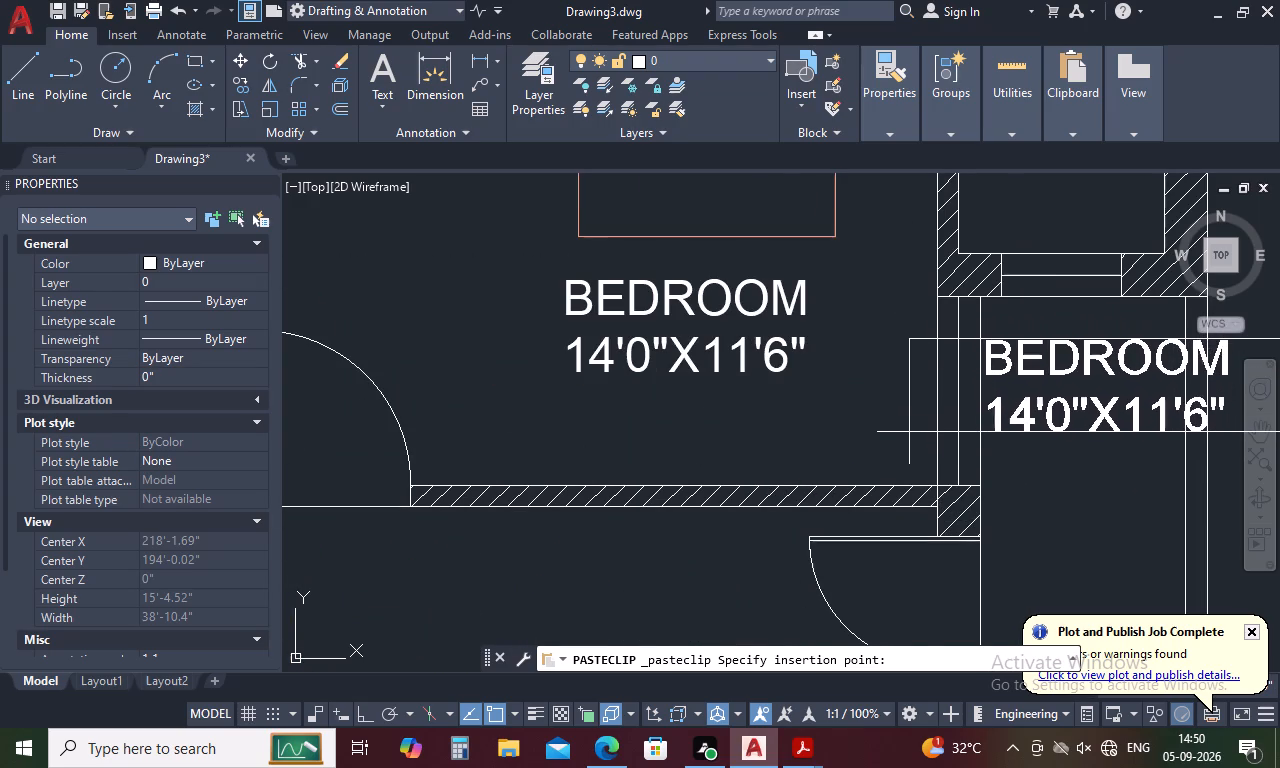
{"action": "scroll", "coordinate": [884, 489], "scroll_direction": "down", "scroll_amount": 2}
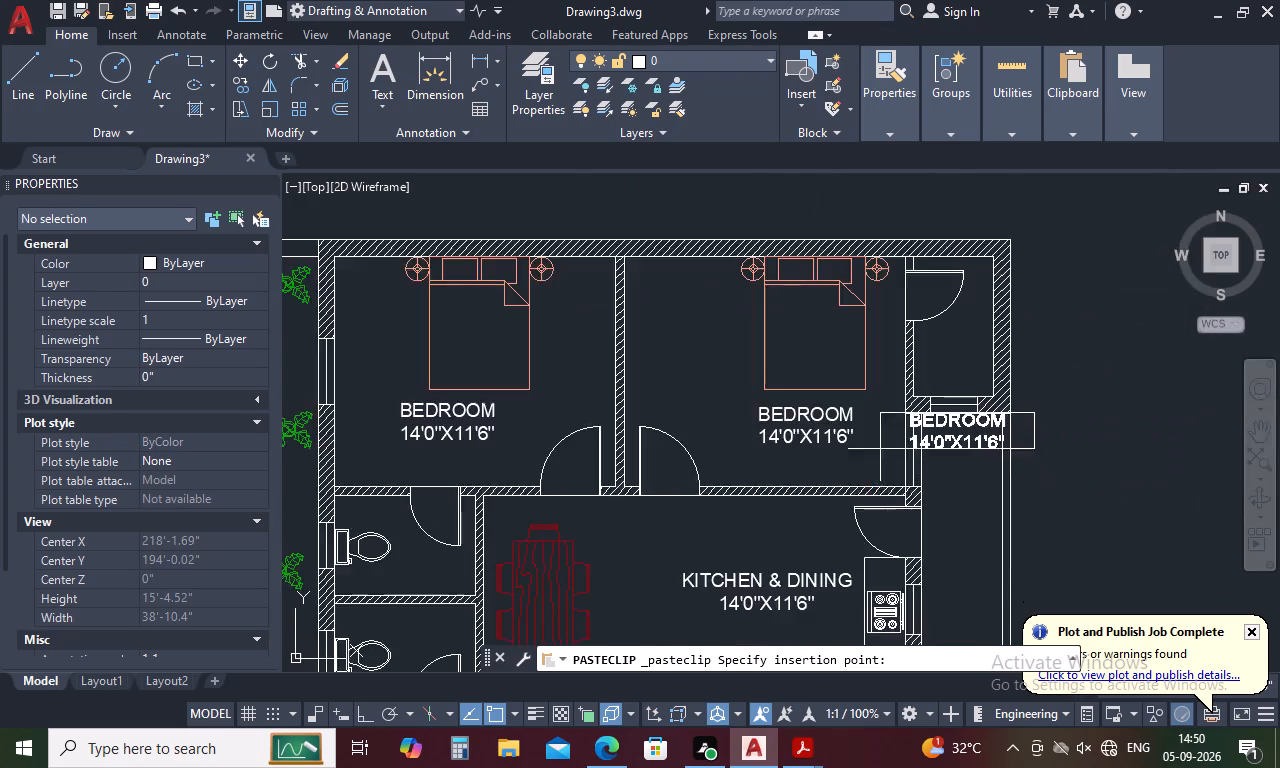
{"action": "scroll", "coordinate": [874, 392], "scroll_direction": "up", "scroll_amount": 3}
{"action": "scroll", "coordinate": [874, 392], "scroll_direction": "down", "scroll_amount": 3}
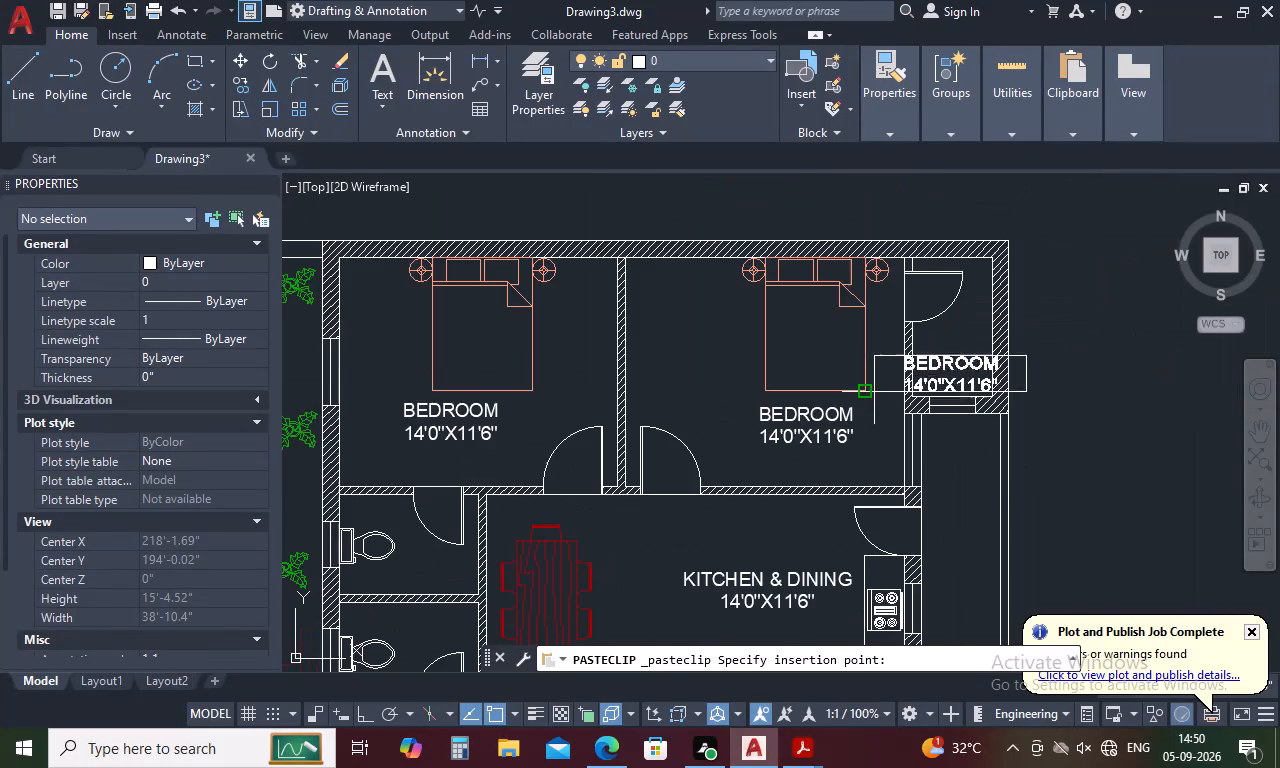
{"action": "left_click", "coordinate": [872, 383]}
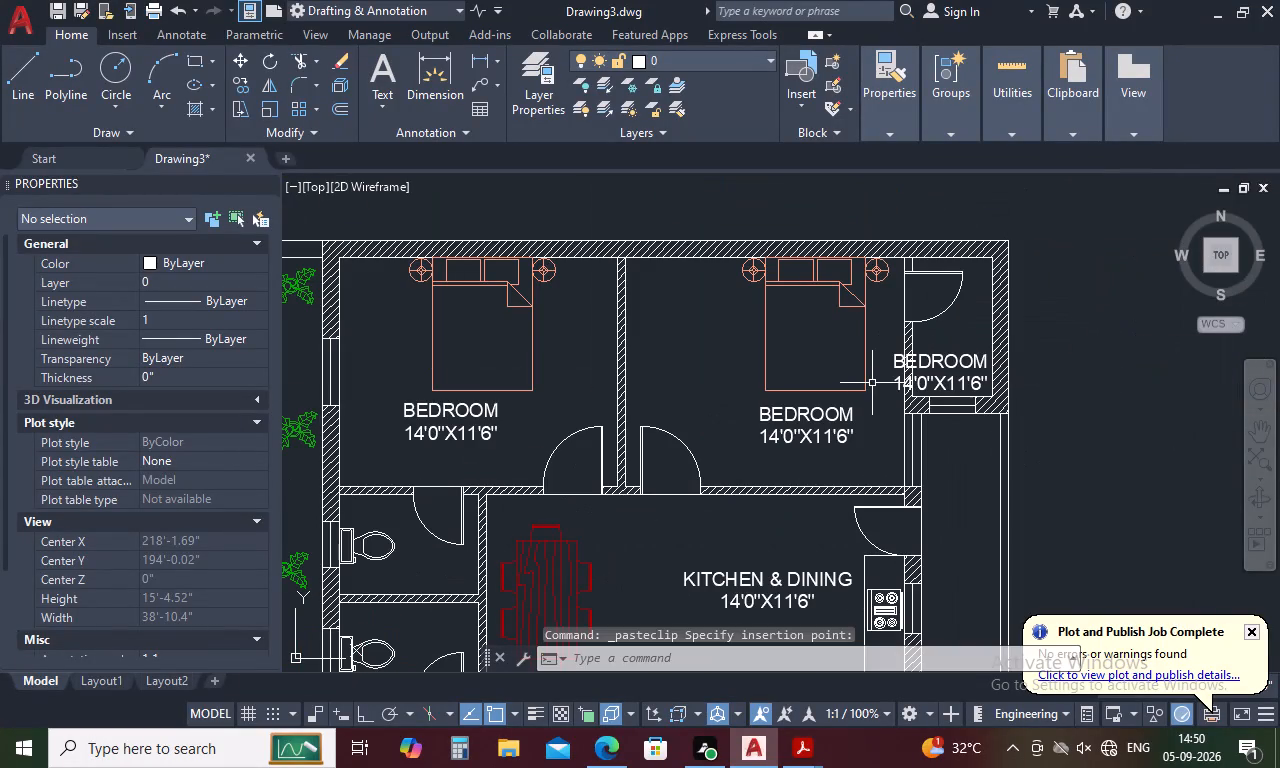
Scale the pasted bedroom label down to a text height of about 6.55" to fit the small corner room.
{"action": "left_click", "coordinate": [921, 361]}
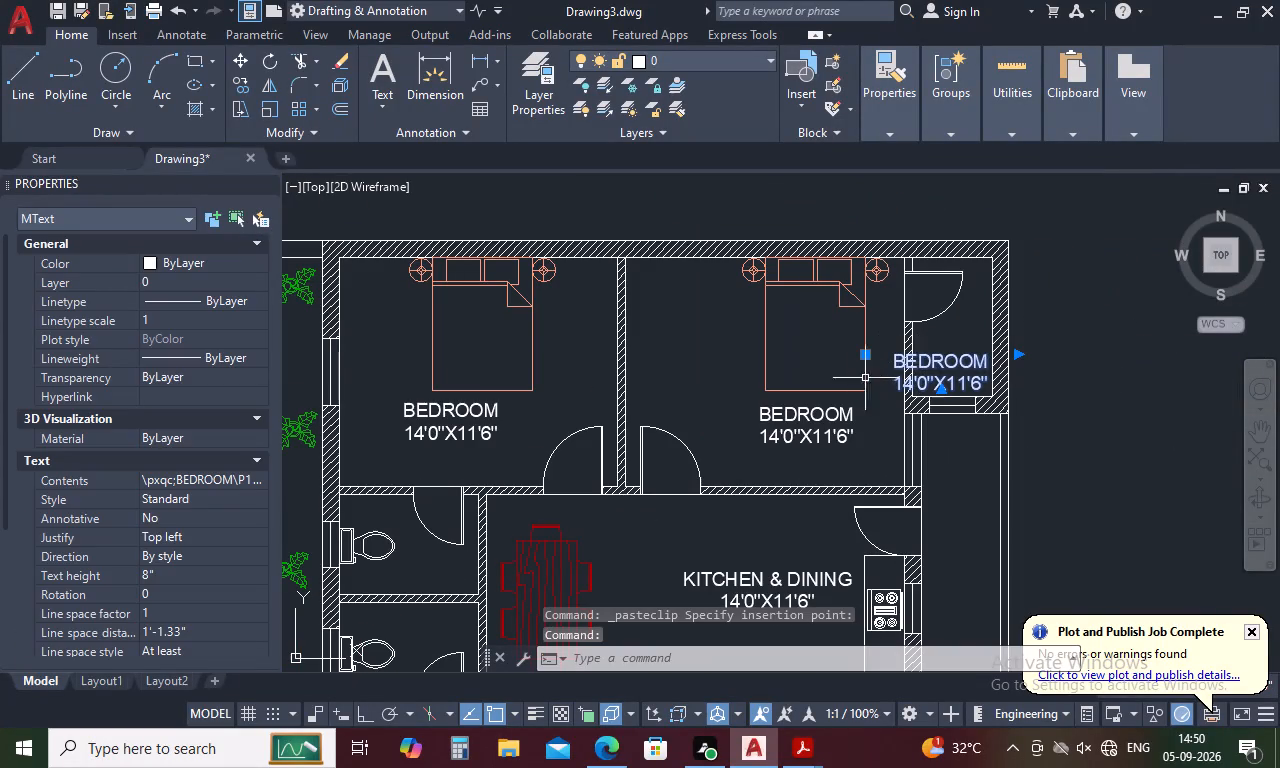
{"action": "right_click", "coordinate": [491, 394]}
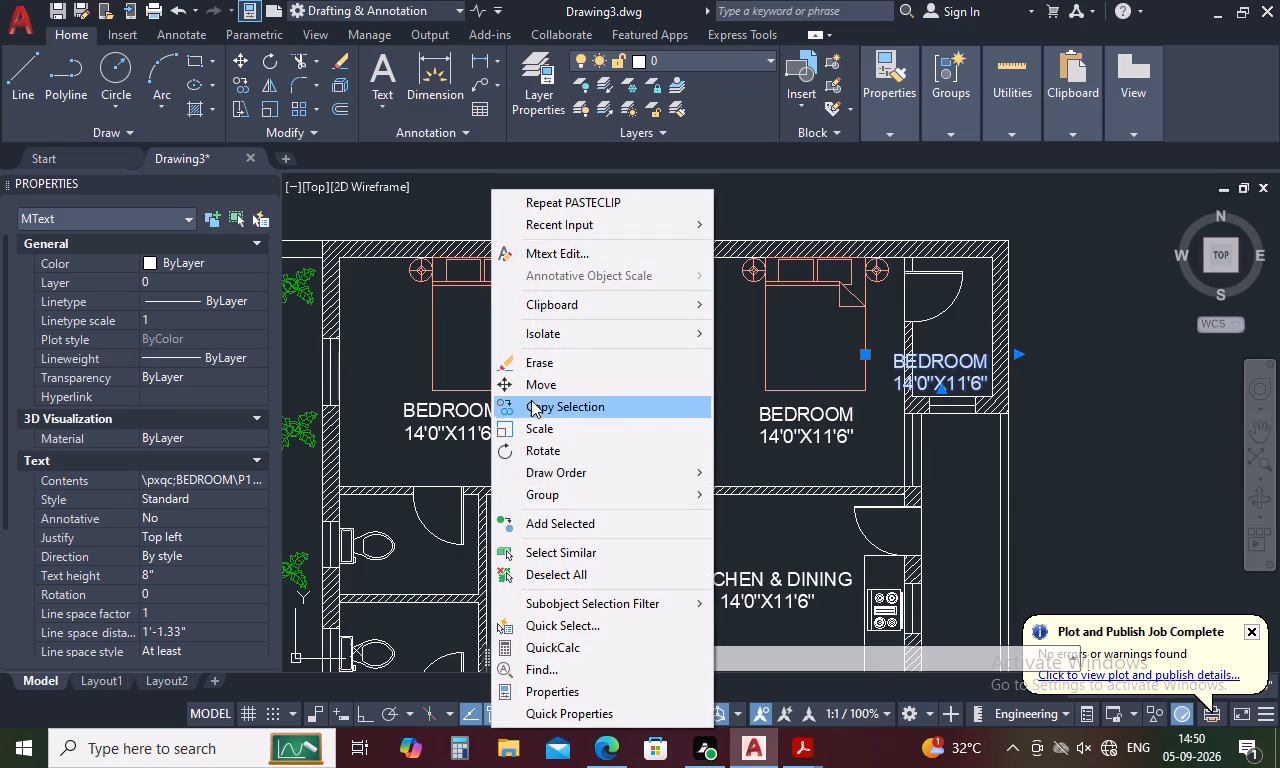
{"action": "left_click", "coordinate": [540, 425]}
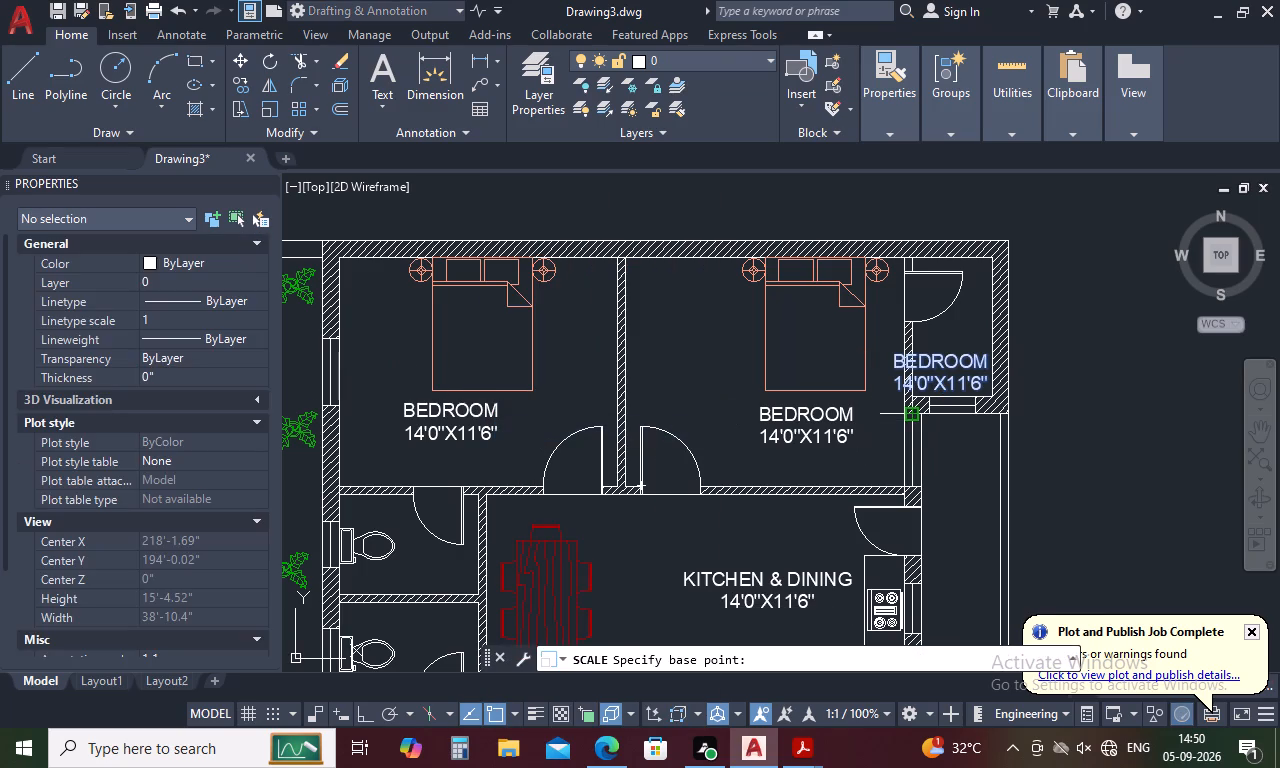
{"action": "scroll", "coordinate": [938, 382], "scroll_direction": "up", "scroll_amount": 2}
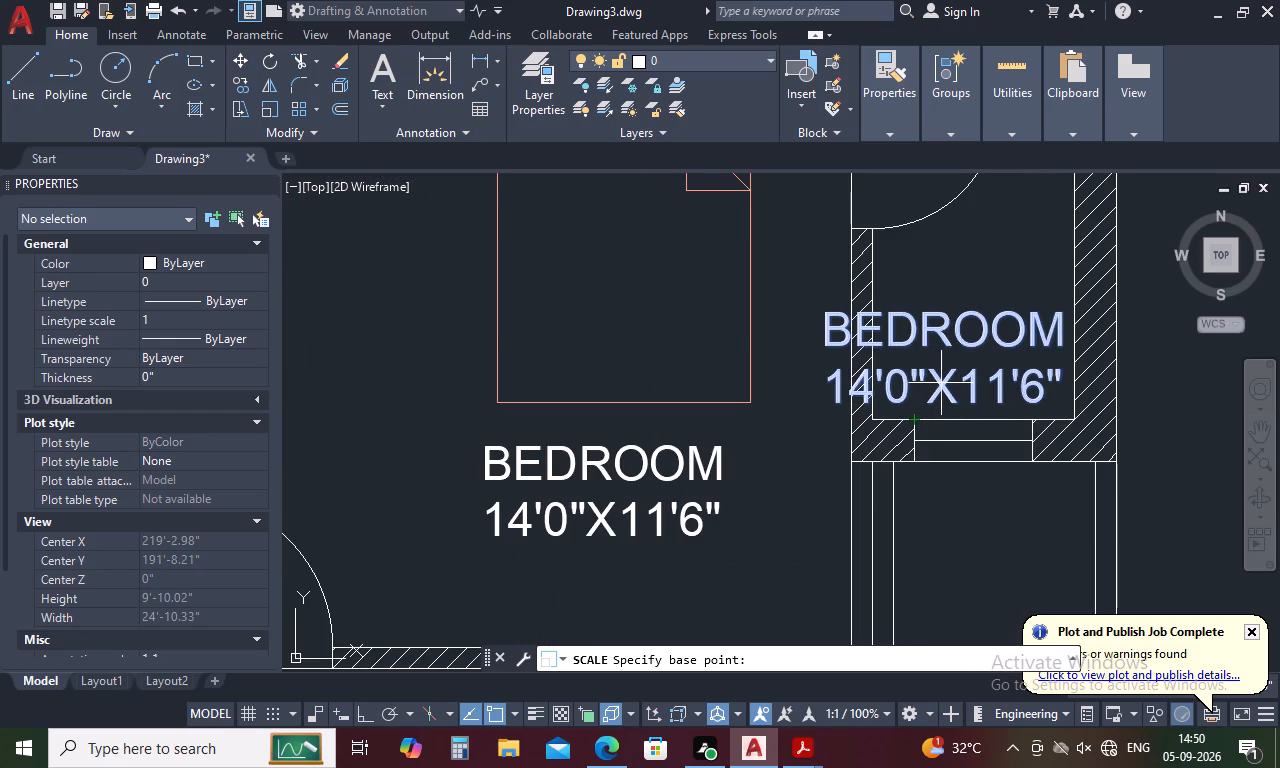
{"action": "left_click", "coordinate": [976, 357]}
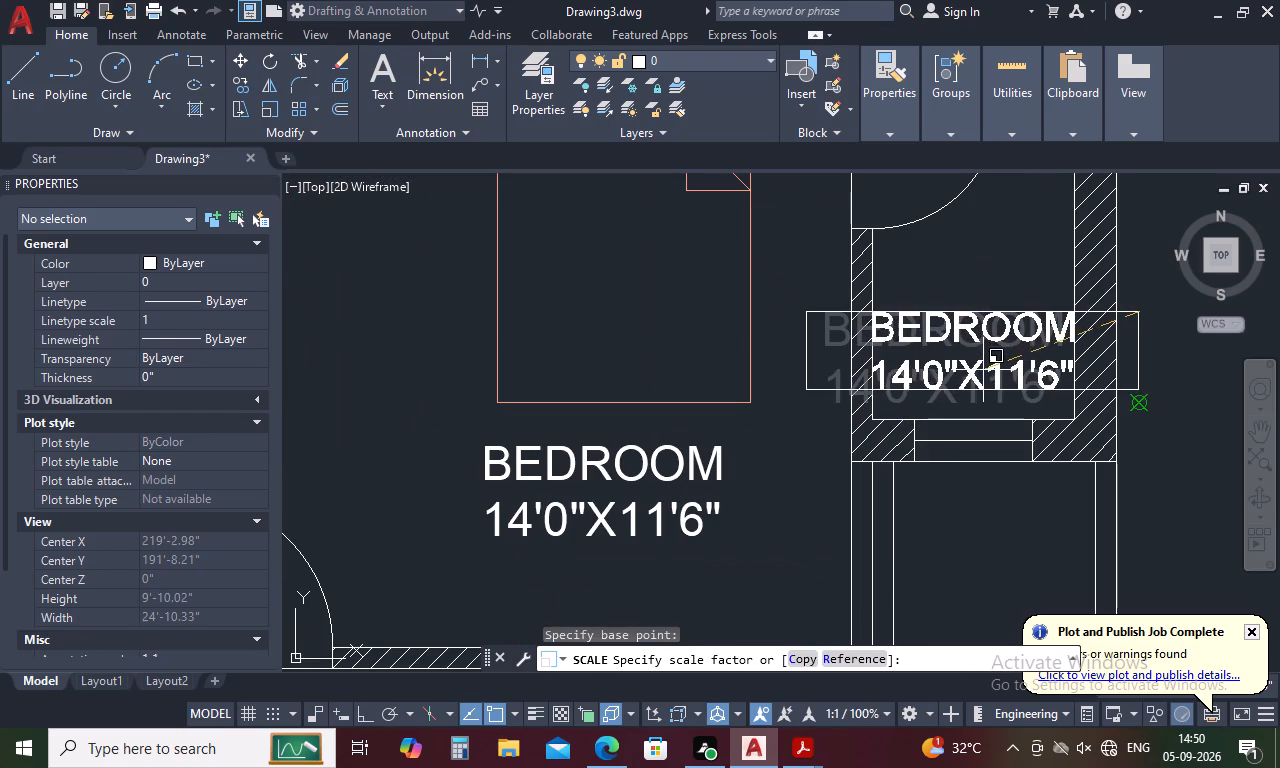
{"action": "left_click", "coordinate": [1022, 414]}
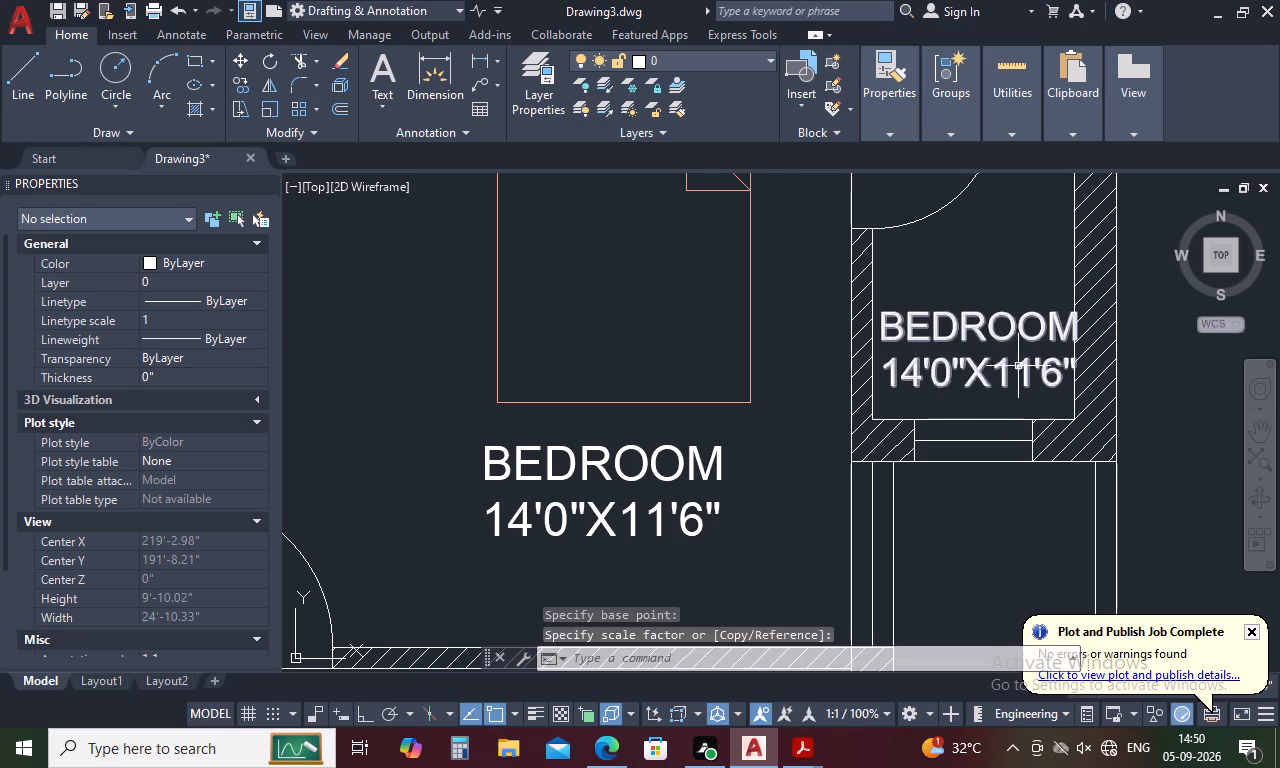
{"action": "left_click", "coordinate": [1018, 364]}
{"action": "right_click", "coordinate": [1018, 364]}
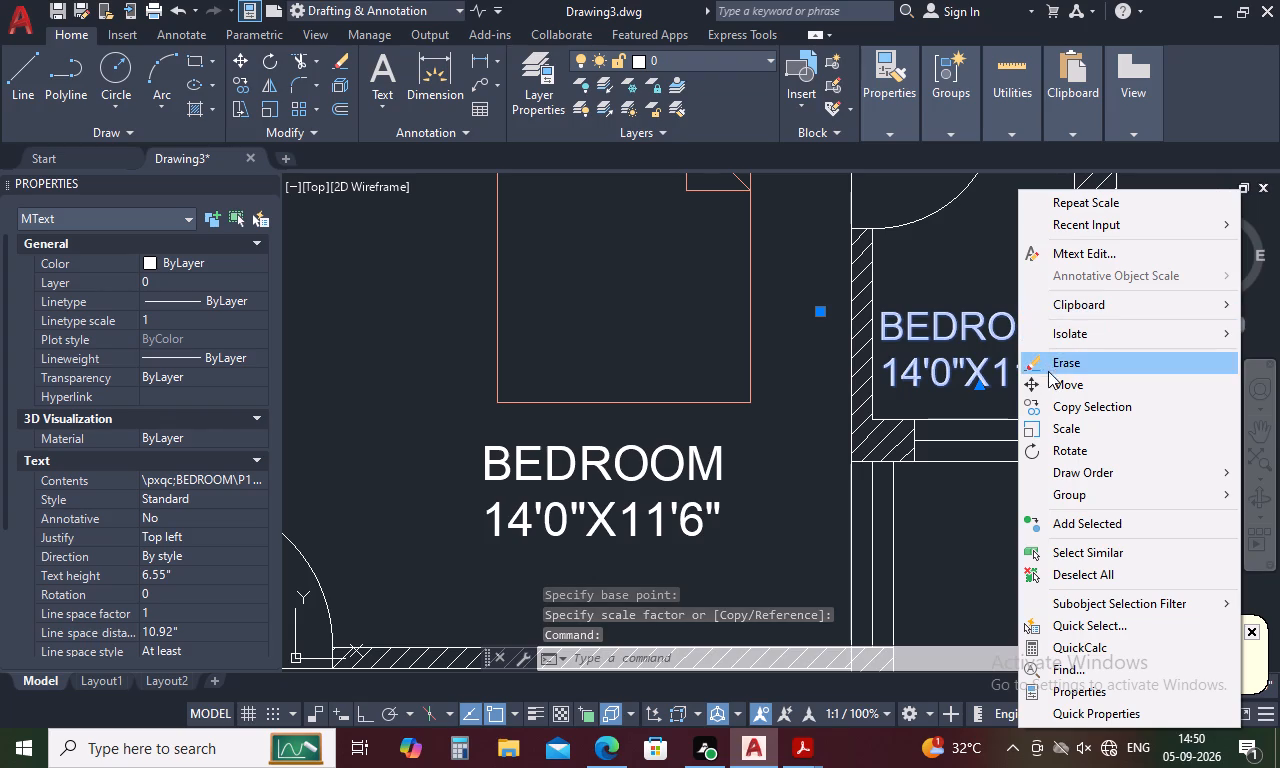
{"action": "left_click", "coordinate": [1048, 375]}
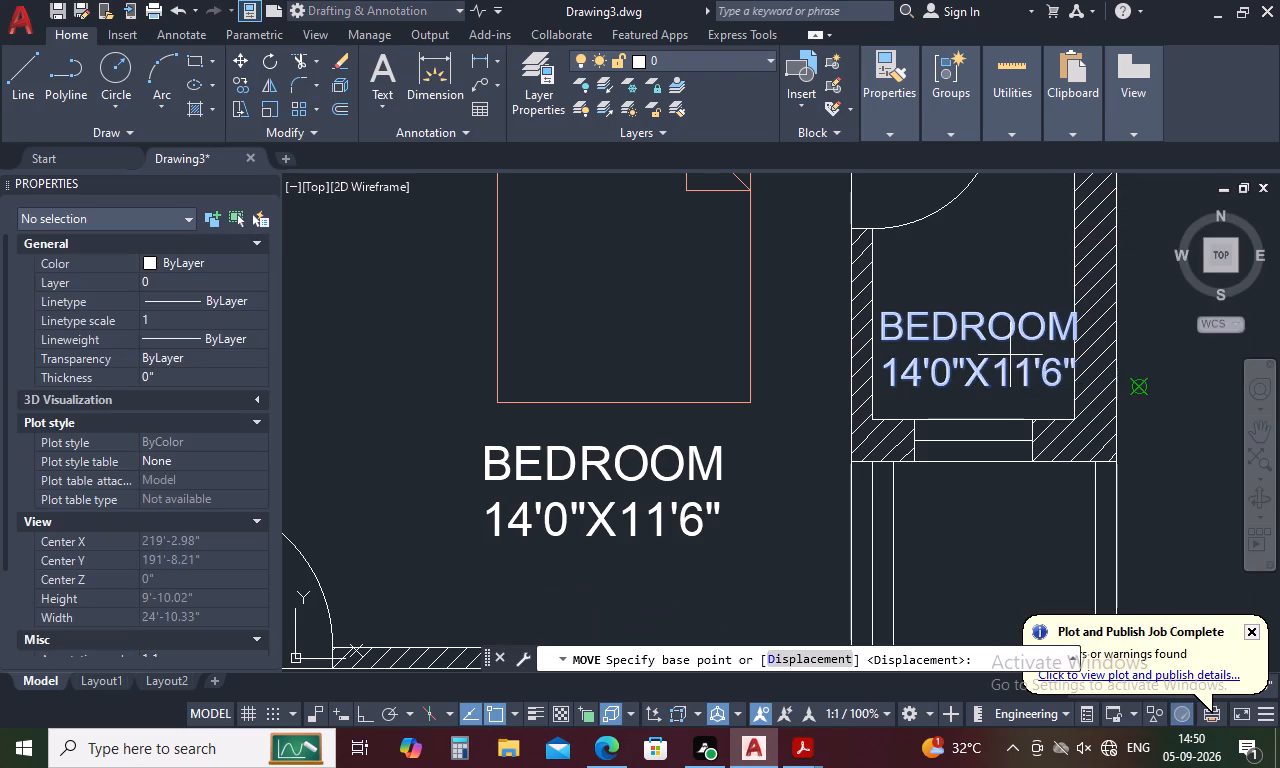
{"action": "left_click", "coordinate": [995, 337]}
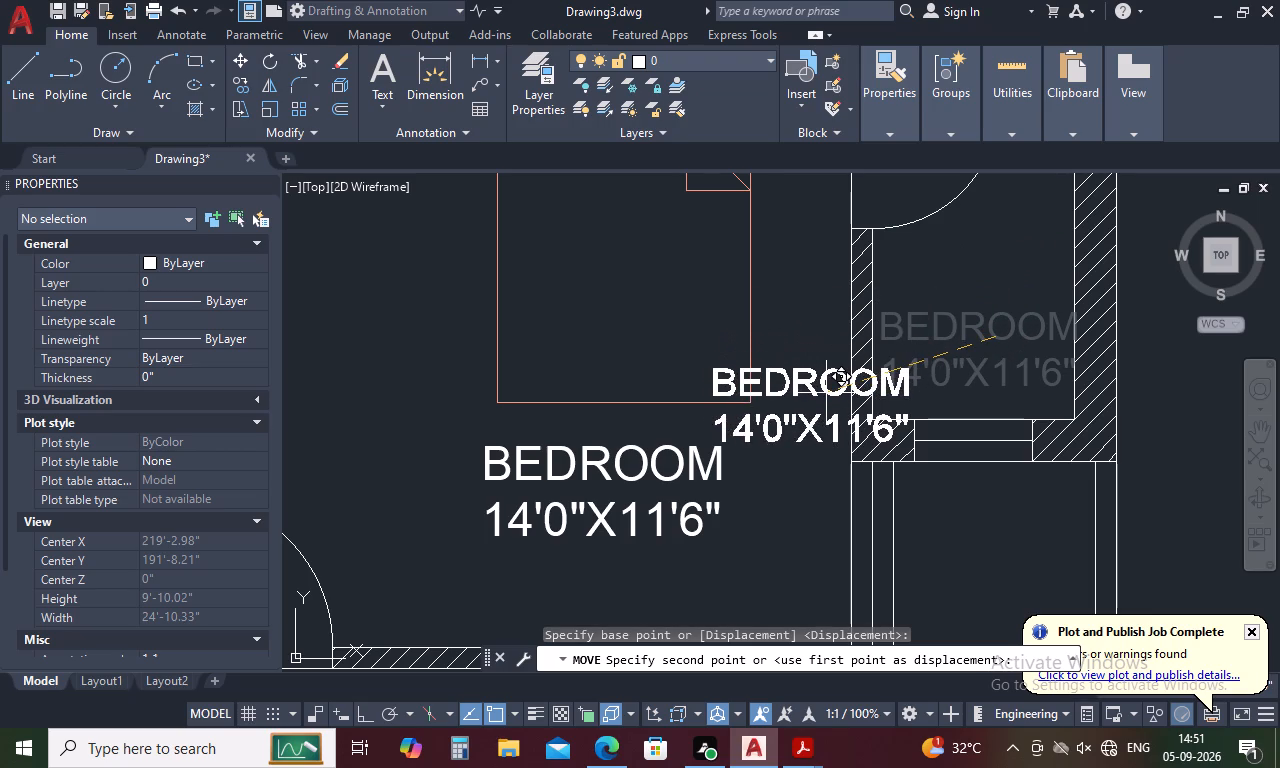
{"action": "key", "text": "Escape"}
Create a multiline text reading PASSAGE in the strip outside the drawing hall's right wall.
{"action": "scroll", "coordinate": [827, 394], "scroll_direction": "down", "scroll_amount": 2}
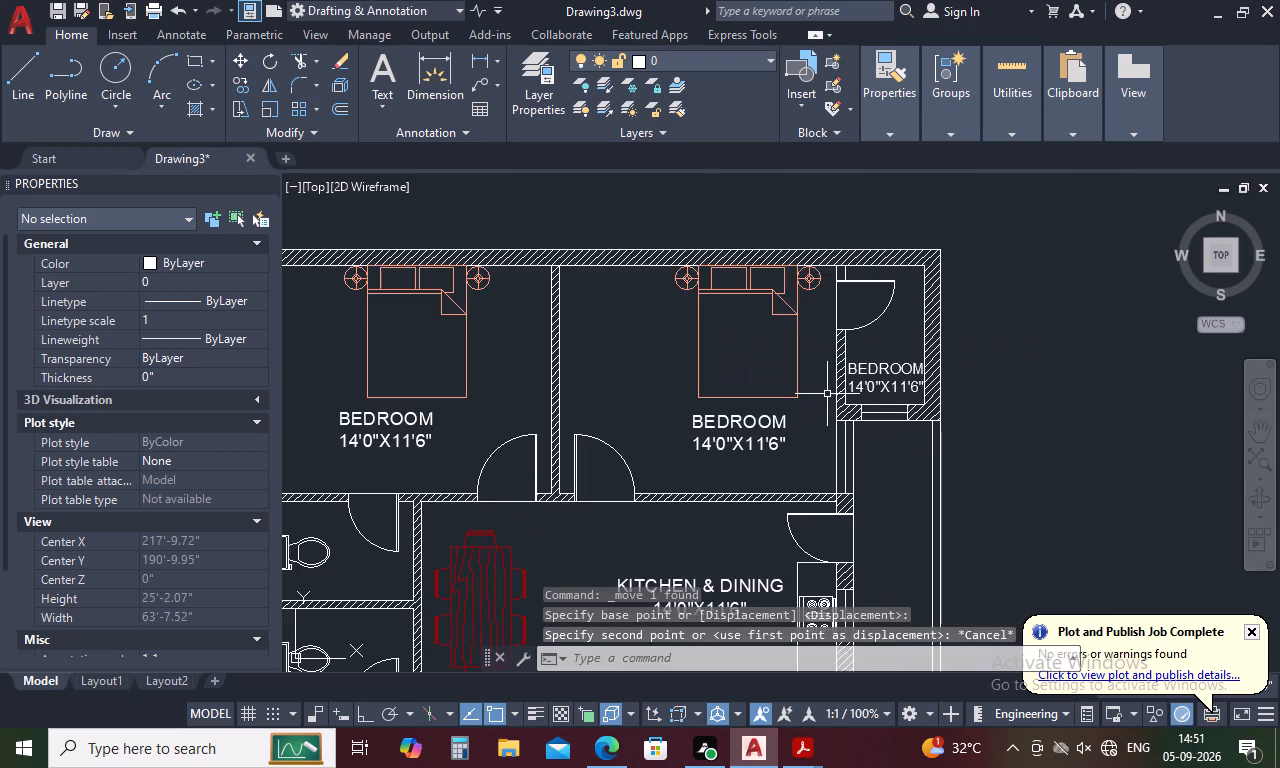
{"action": "scroll", "coordinate": [827, 394], "scroll_direction": "down", "scroll_amount": 2}
{"action": "scroll", "coordinate": [820, 566], "scroll_direction": "up", "scroll_amount": 3}
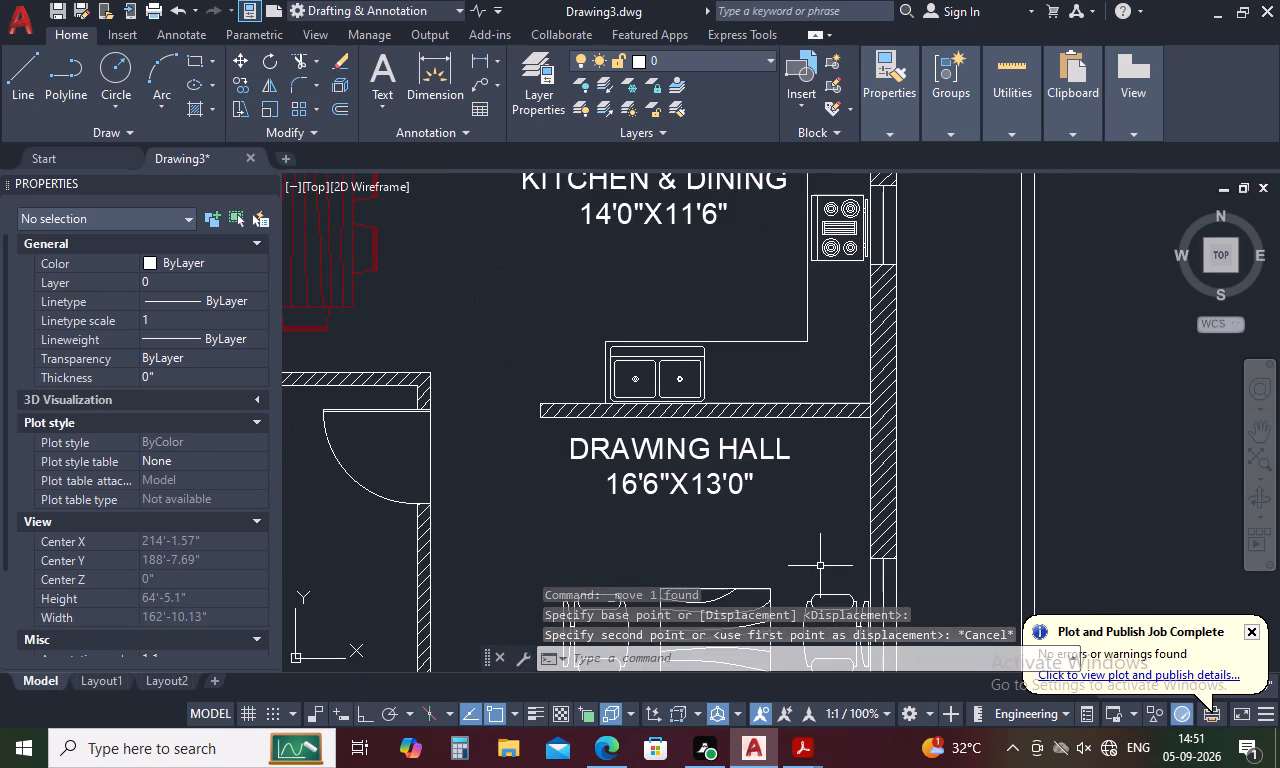
{"action": "key", "text": "p"}
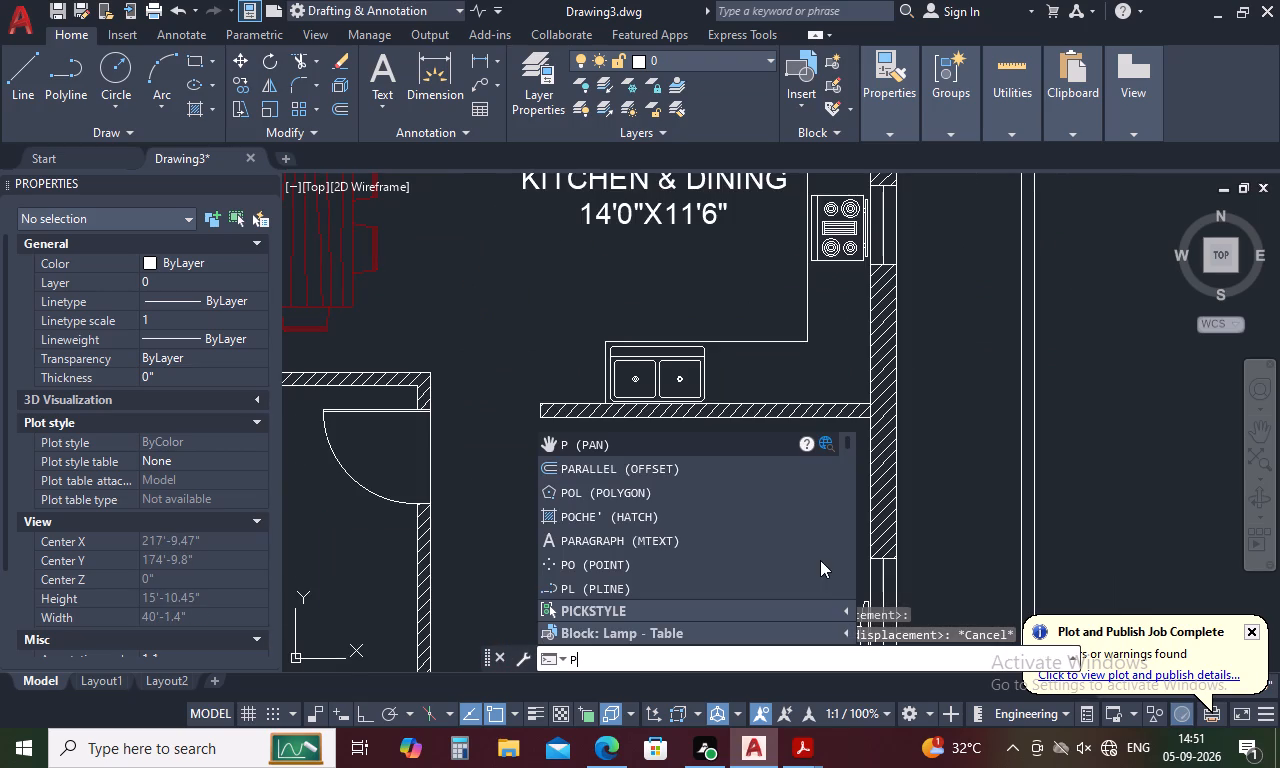
{"action": "key", "text": "BackSpace"}
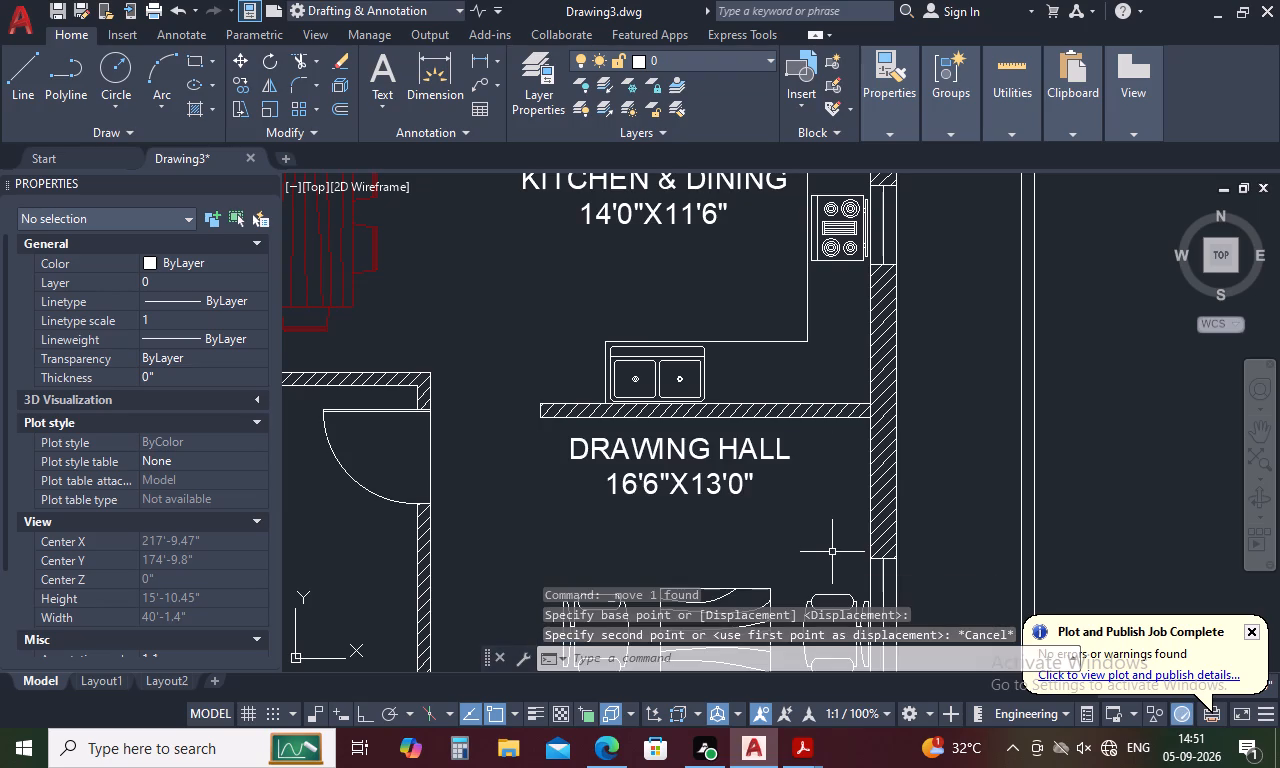
{"action": "type", "text": "T"}
{"action": "key", "text": "space"}
{"action": "left_click_drag", "start_coordinate": [926, 464], "coordinate": [1118, 464]}
{"action": "left_click", "coordinate": [1118, 464]}
{"action": "key", "text": "p"}
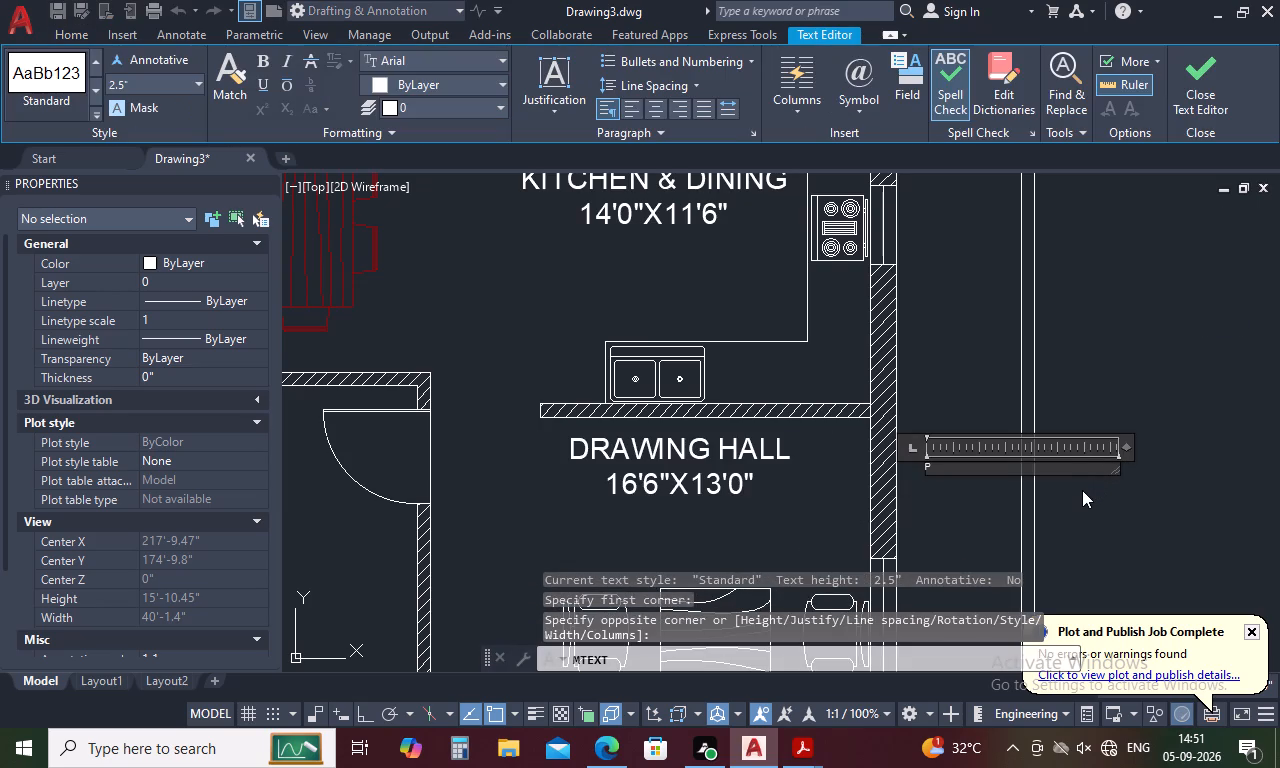
{"action": "type", "text": "ASSA"}
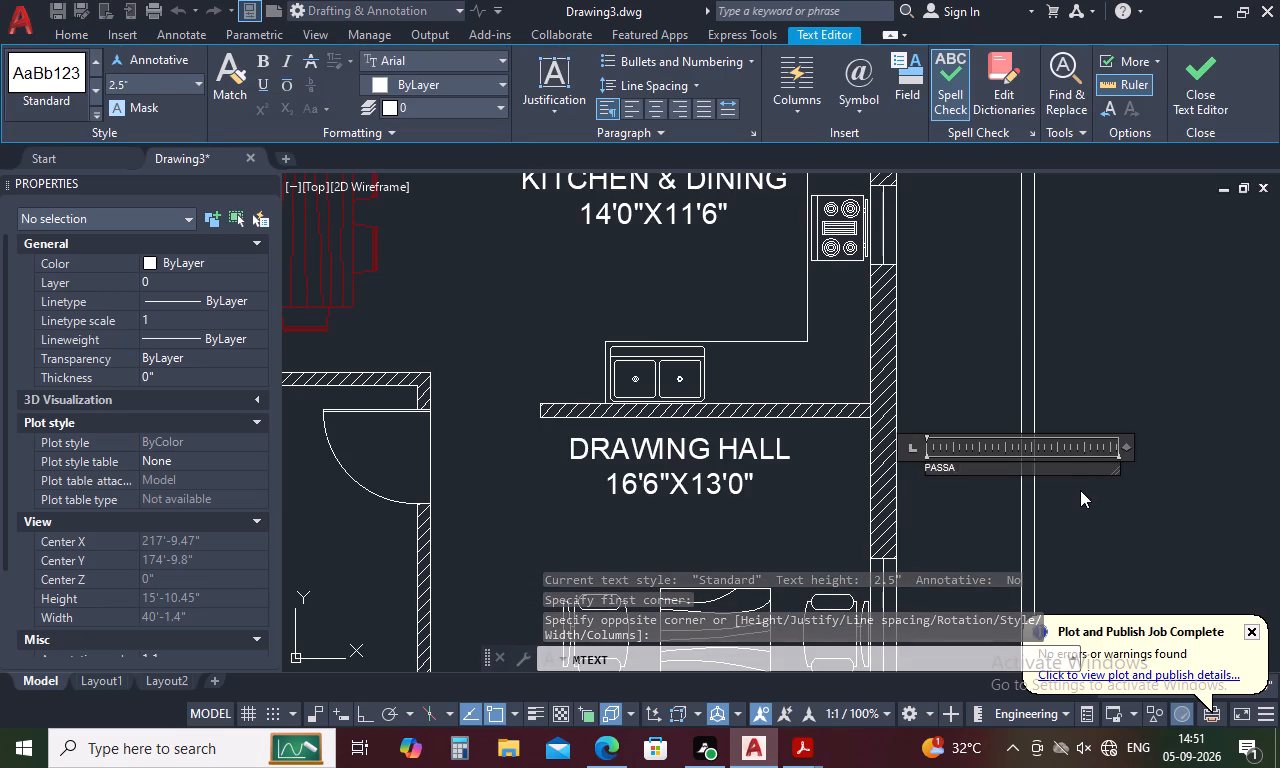
{"action": "key", "text": "g"}
{"action": "key", "text": "e"}
Set the PASSAGE text height to 8" and finish the text.
{"action": "left_click_drag", "start_coordinate": [996, 462], "coordinate": [856, 478]}
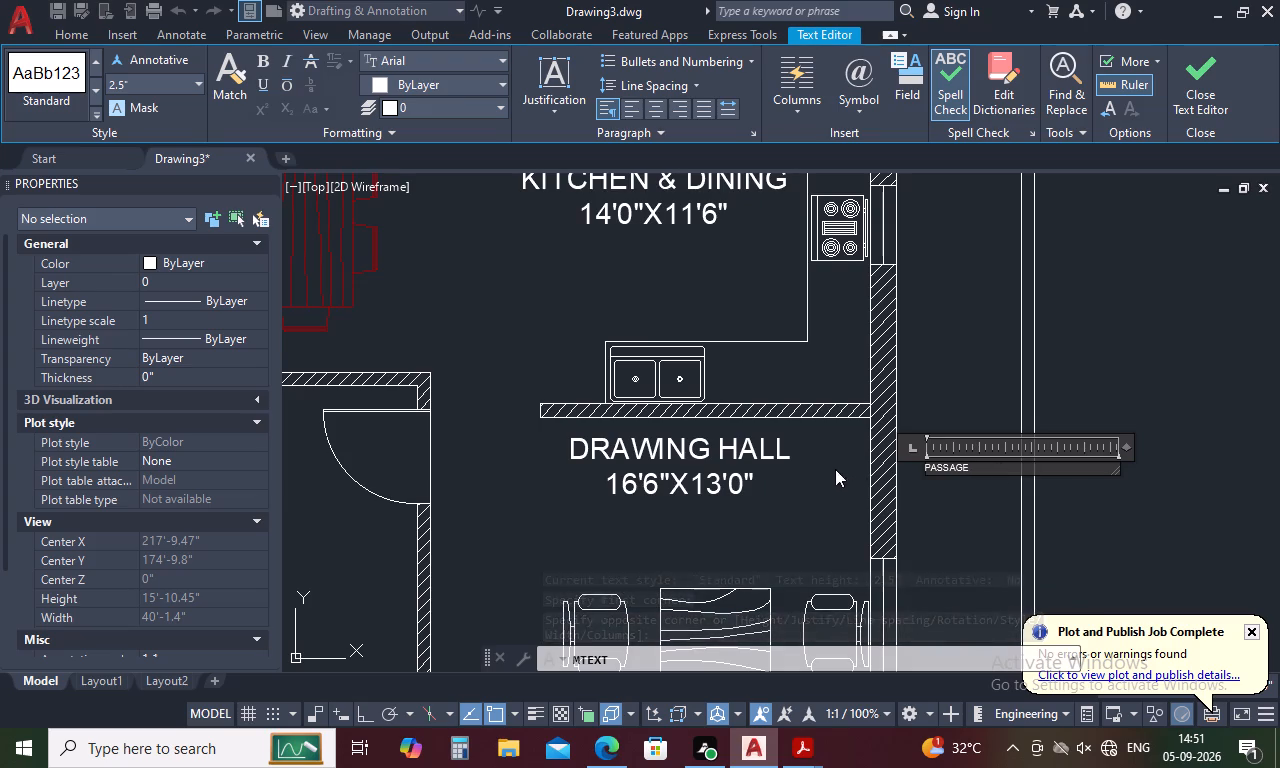
{"action": "left_click_drag", "start_coordinate": [968, 463], "coordinate": [861, 484]}
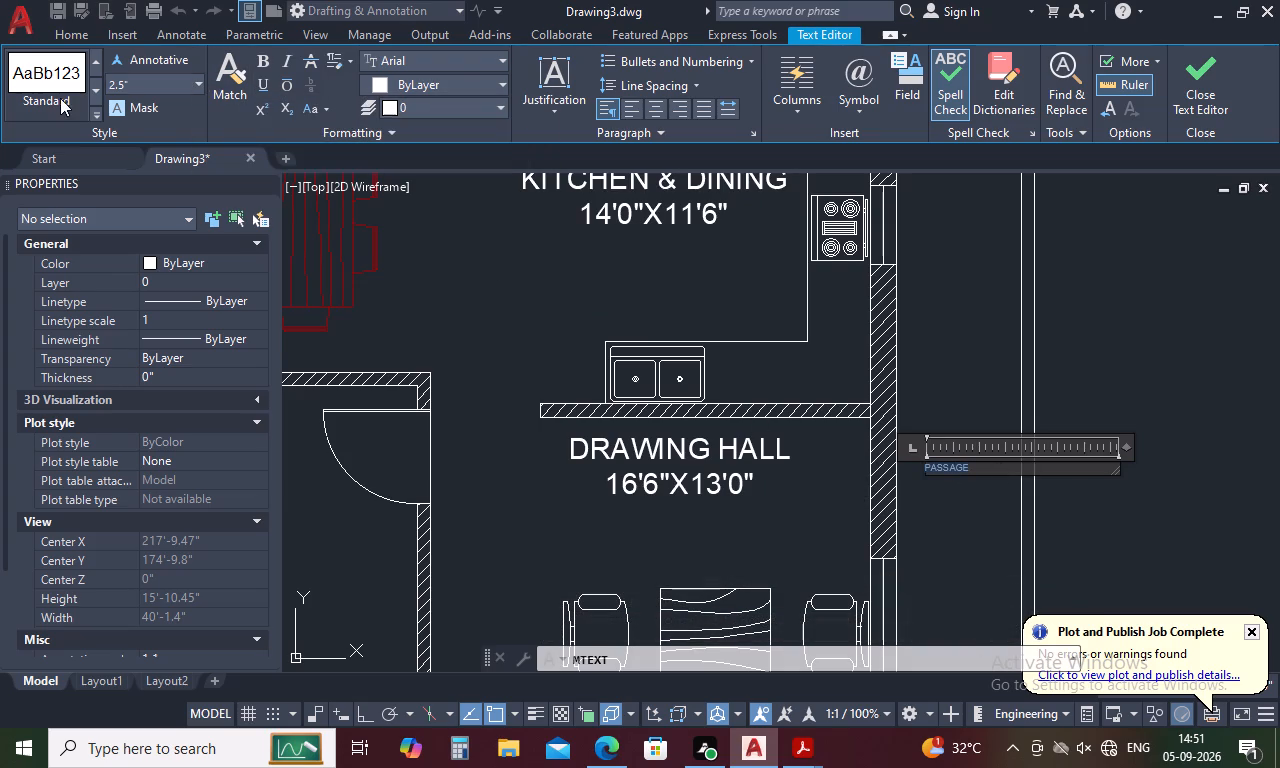
{"action": "left_click", "coordinate": [132, 84]}
{"action": "key", "text": "BackSpace"}
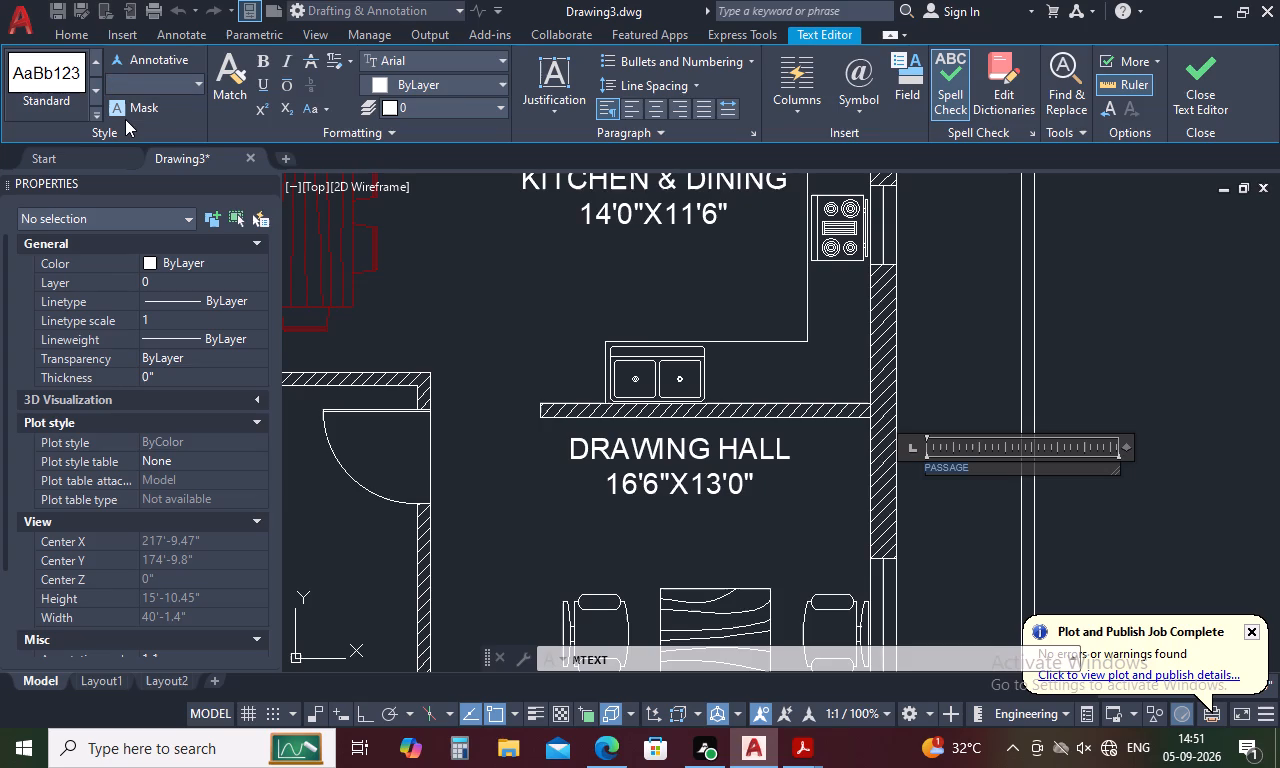
{"action": "key", "text": "8"}
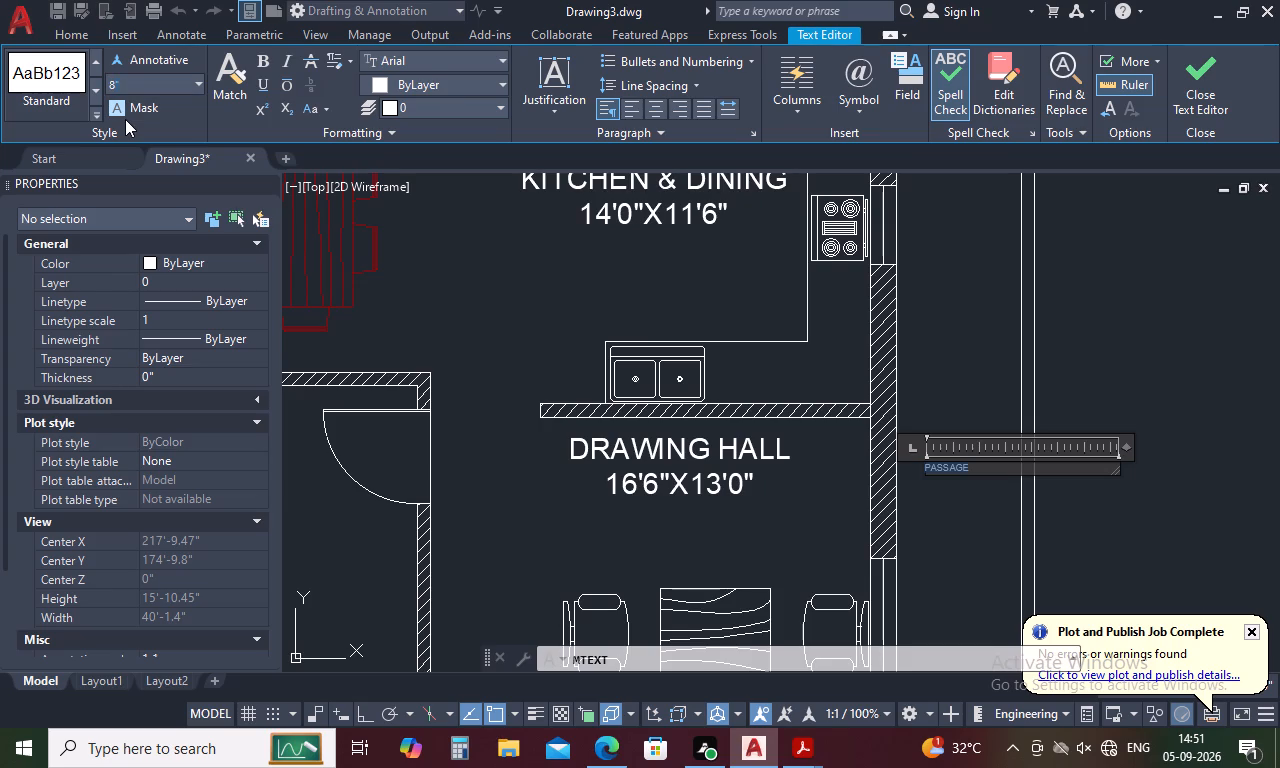
{"action": "key", "text": "Return"}
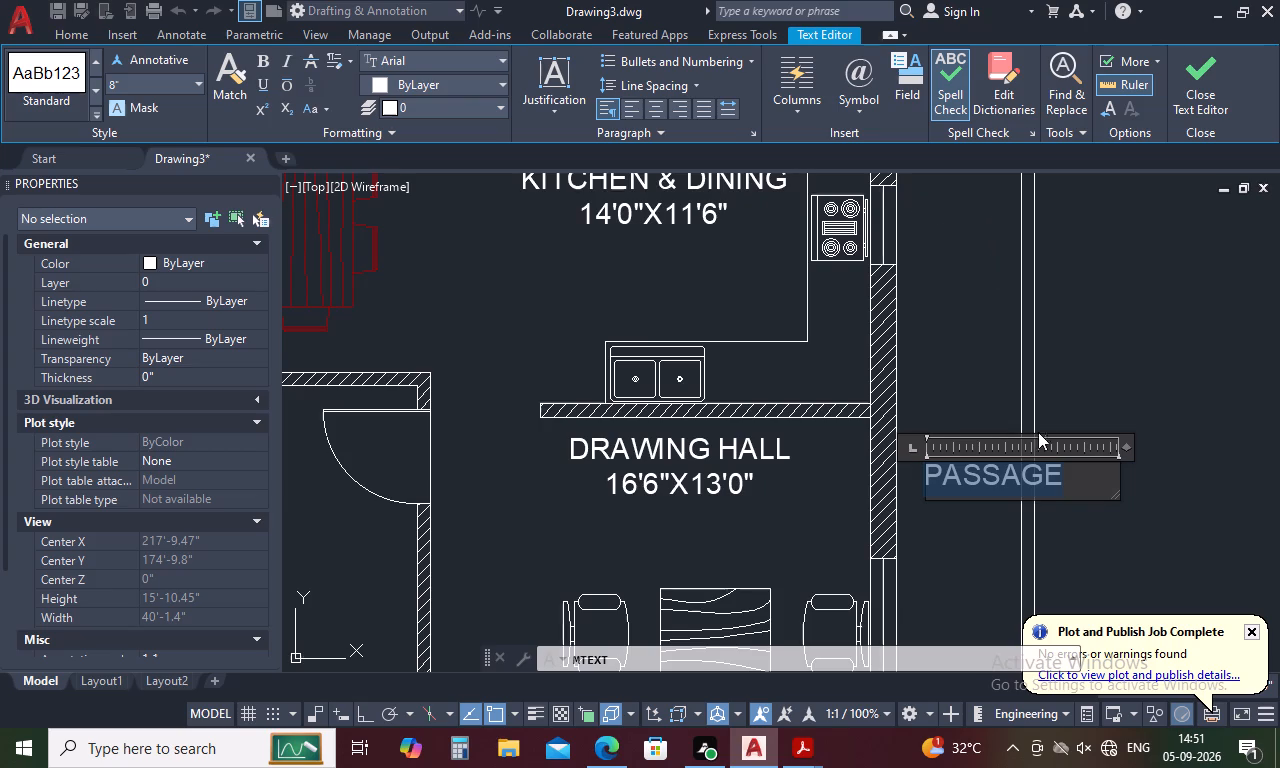
{"action": "key", "text": "Escape"}
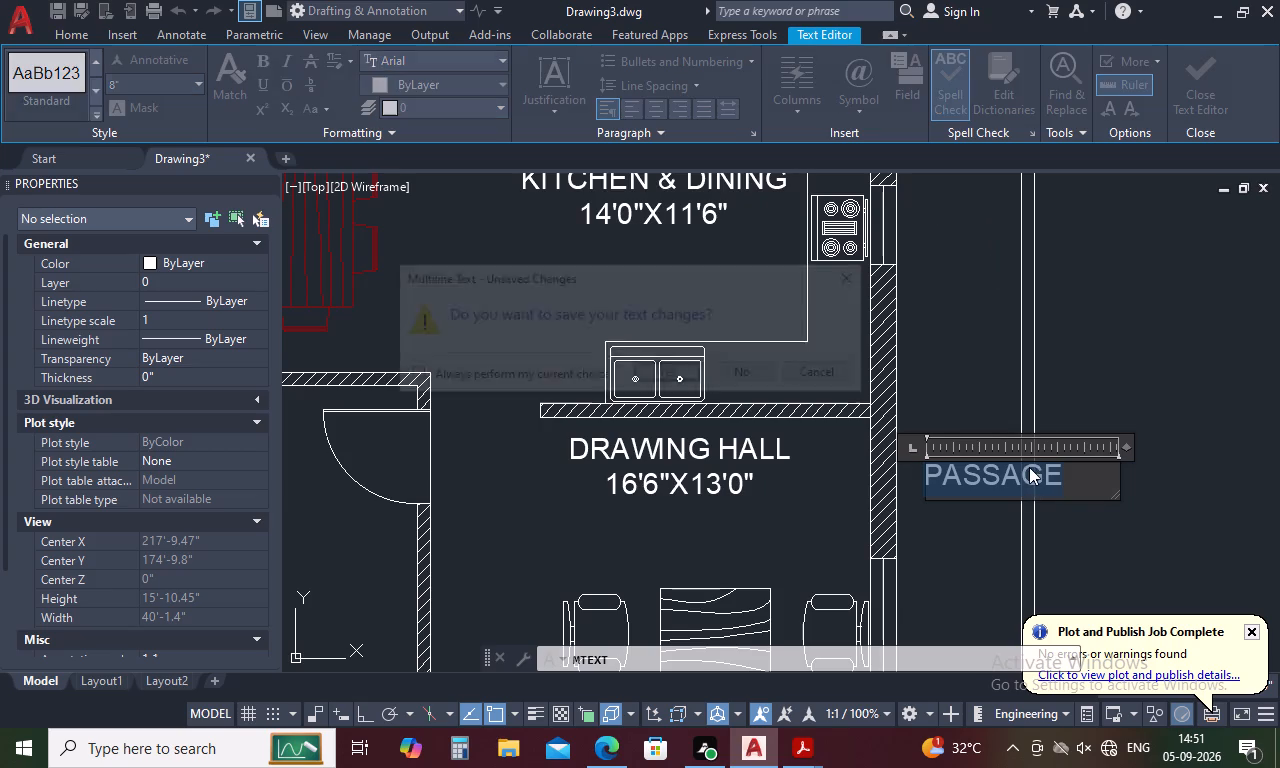
{"action": "left_click", "coordinate": [849, 274]}
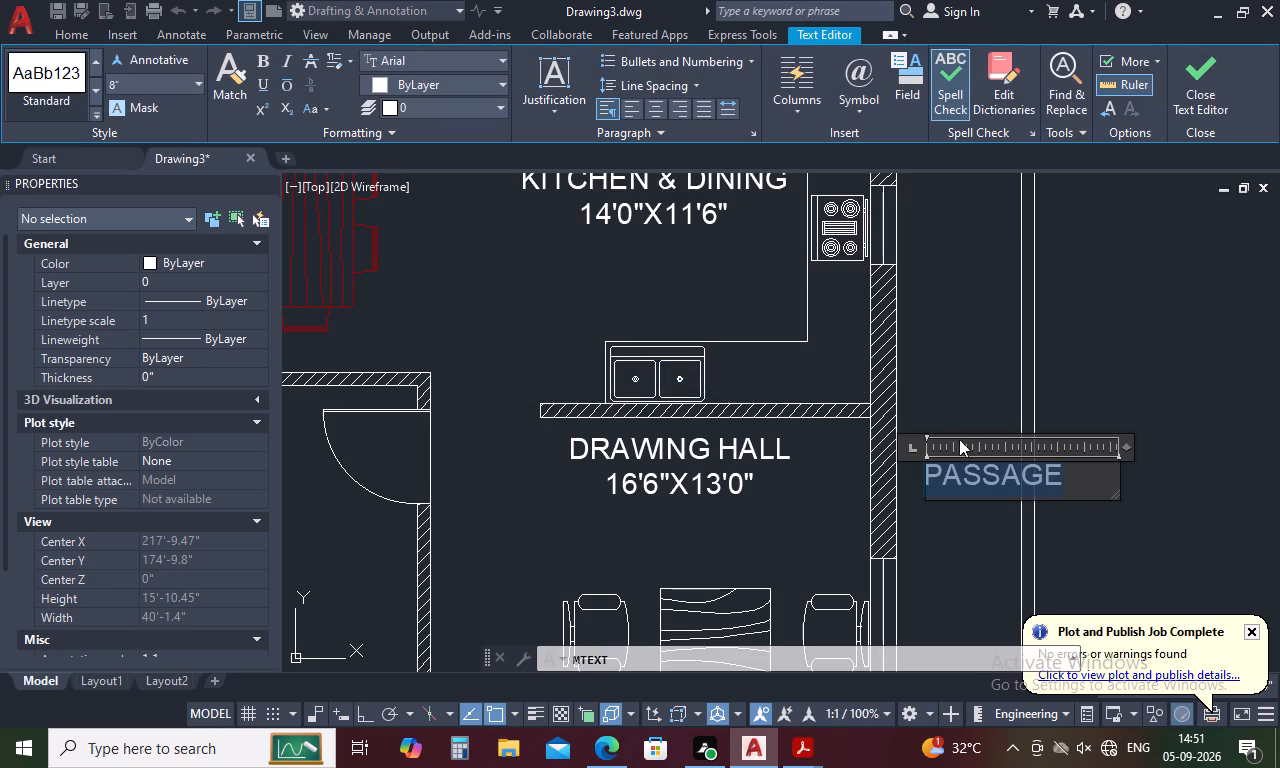
{"action": "left_click", "coordinate": [1110, 401]}
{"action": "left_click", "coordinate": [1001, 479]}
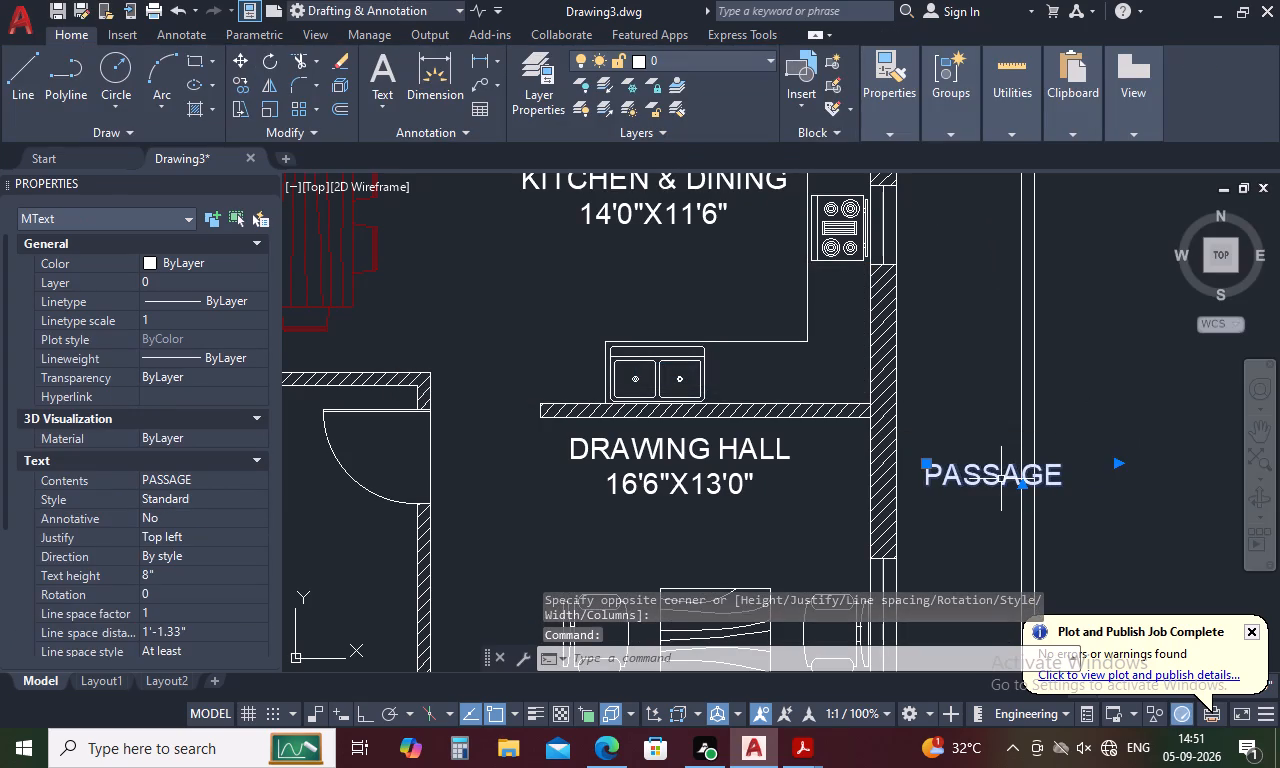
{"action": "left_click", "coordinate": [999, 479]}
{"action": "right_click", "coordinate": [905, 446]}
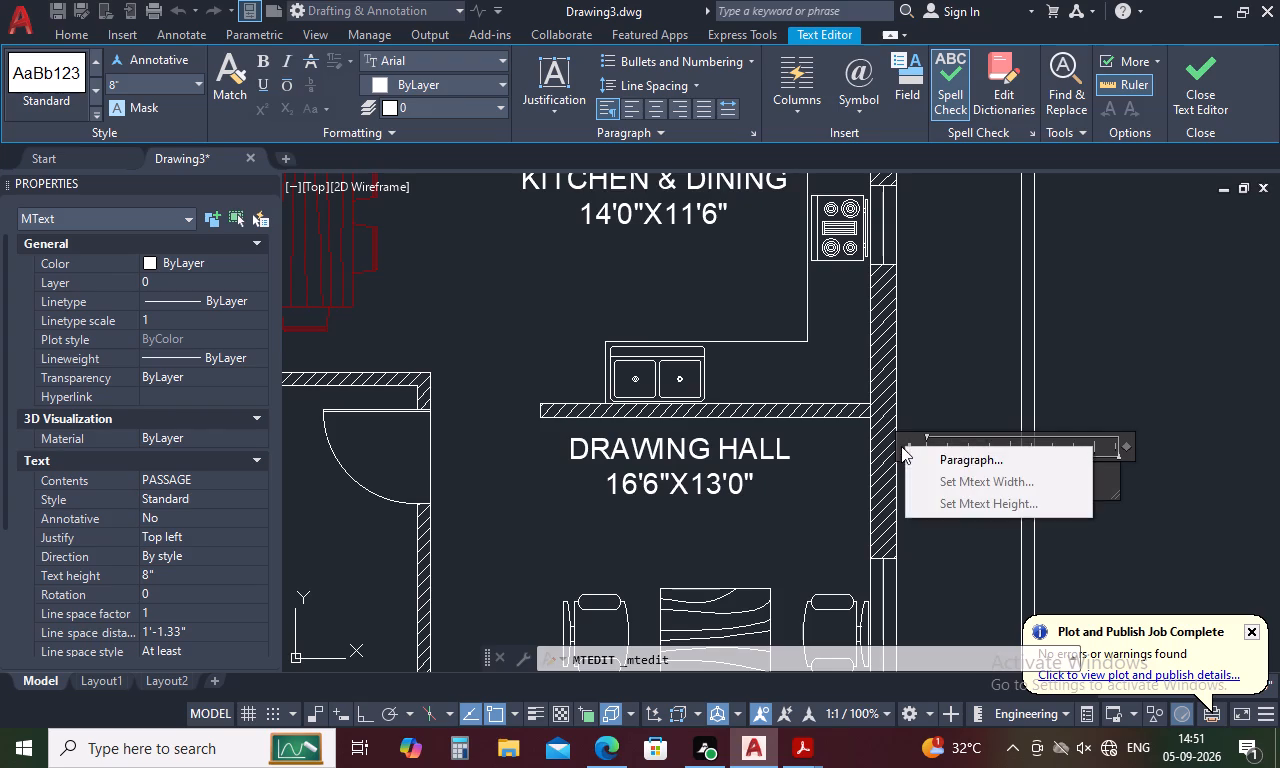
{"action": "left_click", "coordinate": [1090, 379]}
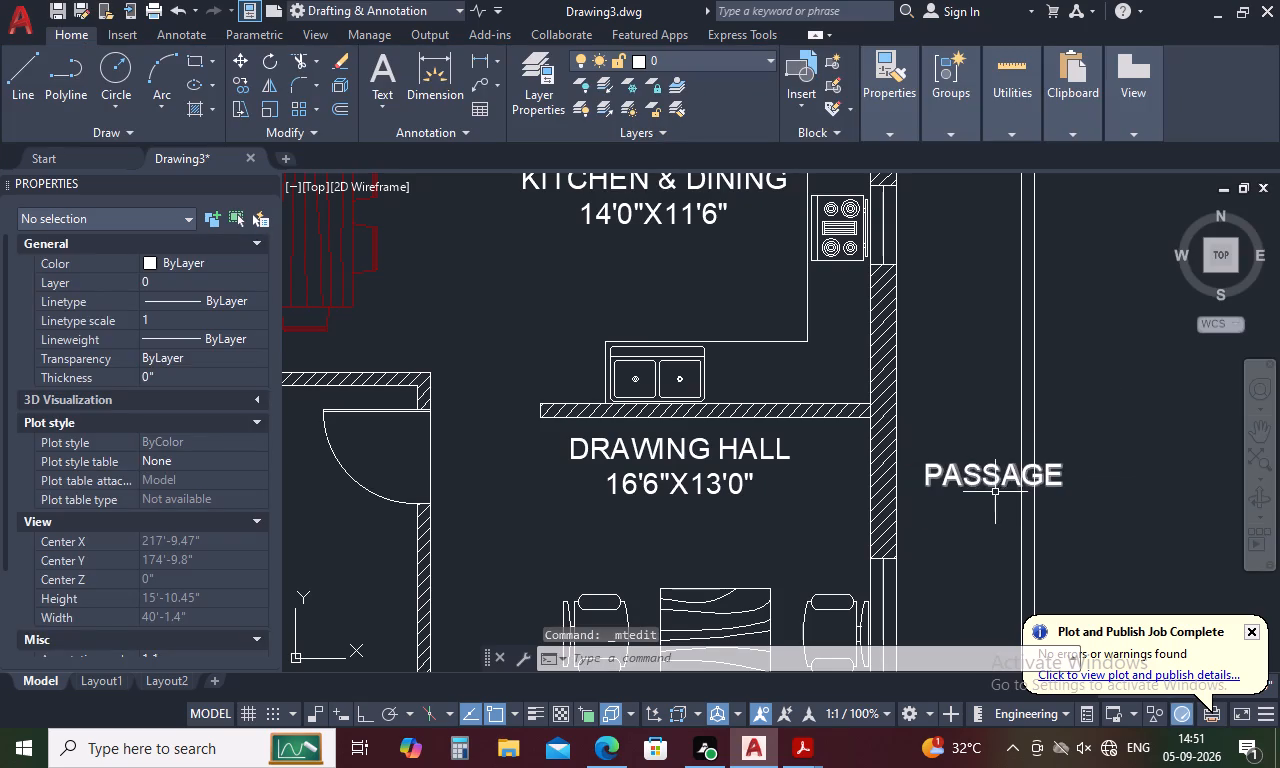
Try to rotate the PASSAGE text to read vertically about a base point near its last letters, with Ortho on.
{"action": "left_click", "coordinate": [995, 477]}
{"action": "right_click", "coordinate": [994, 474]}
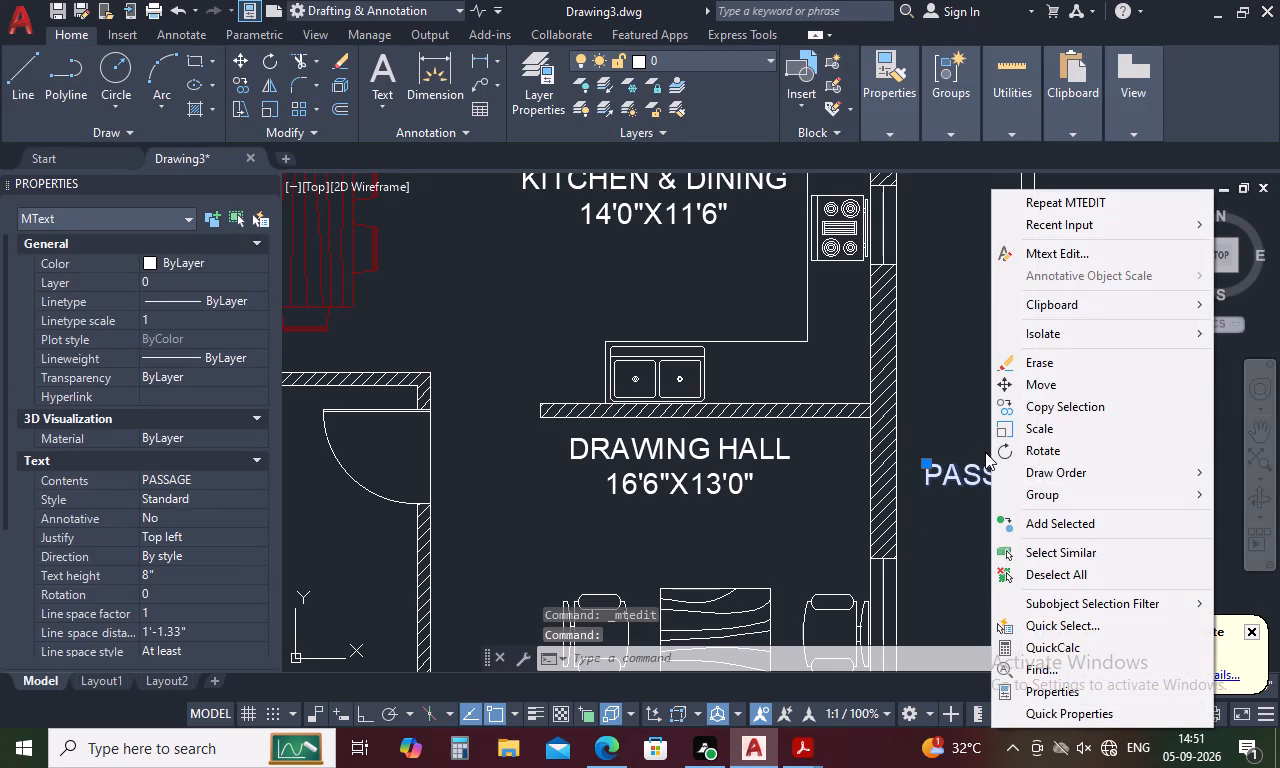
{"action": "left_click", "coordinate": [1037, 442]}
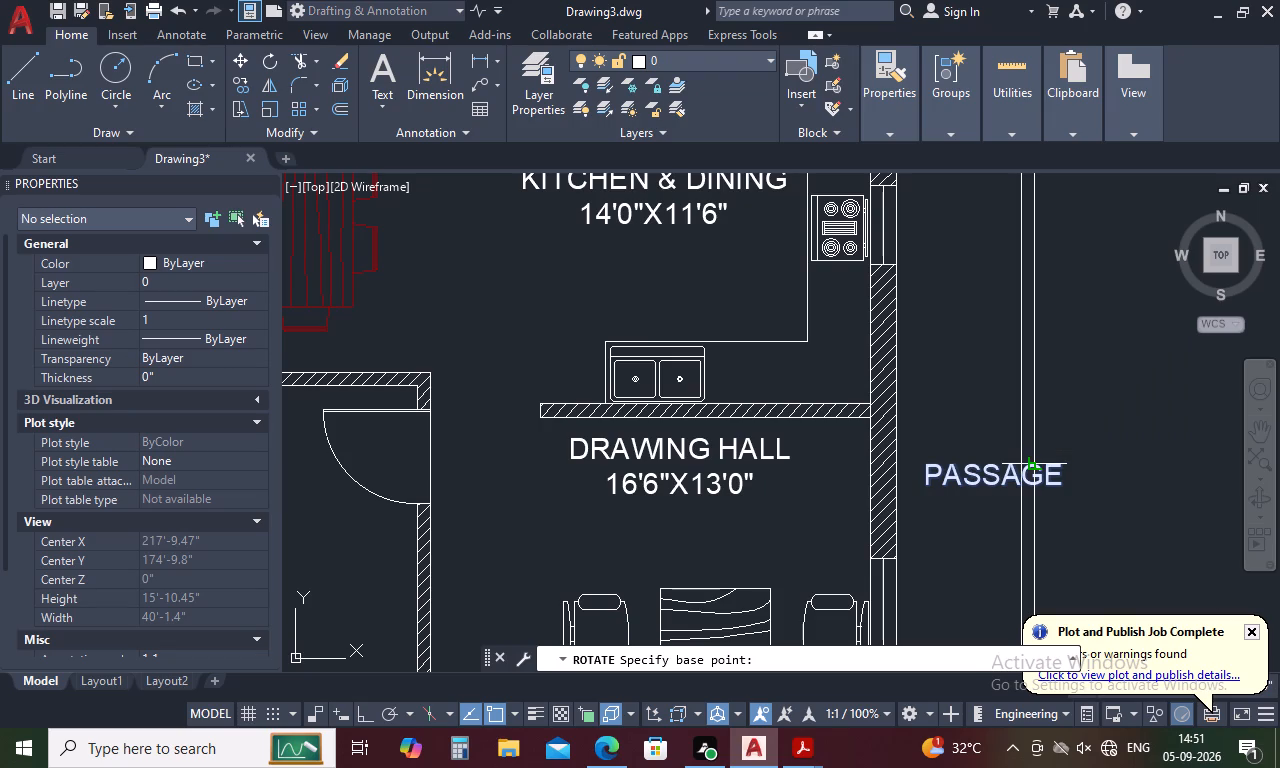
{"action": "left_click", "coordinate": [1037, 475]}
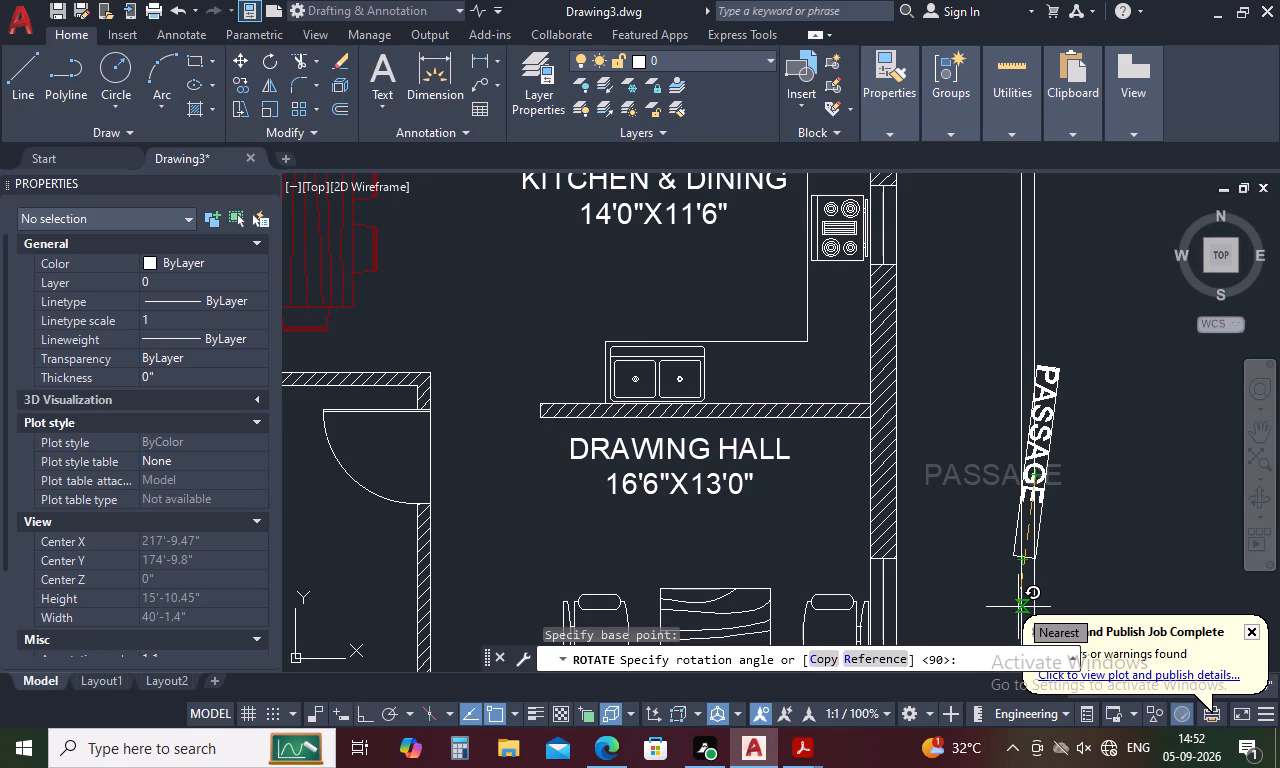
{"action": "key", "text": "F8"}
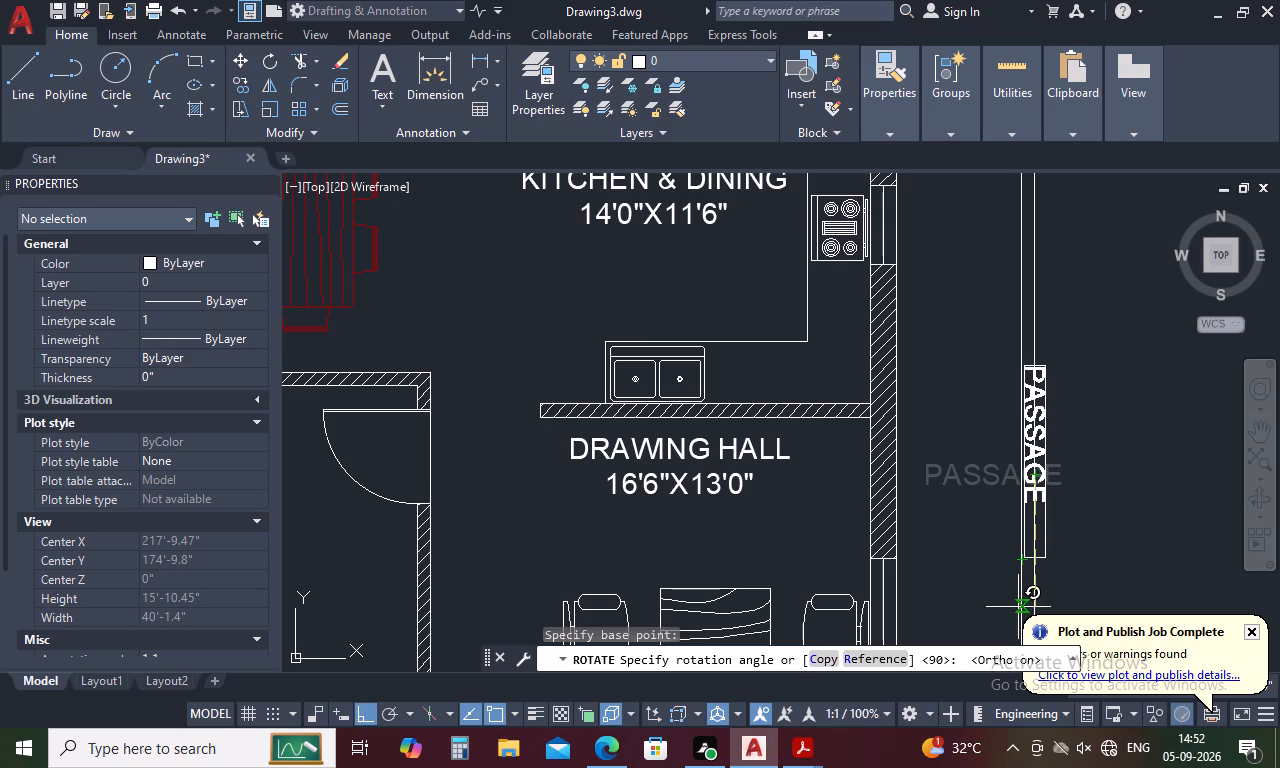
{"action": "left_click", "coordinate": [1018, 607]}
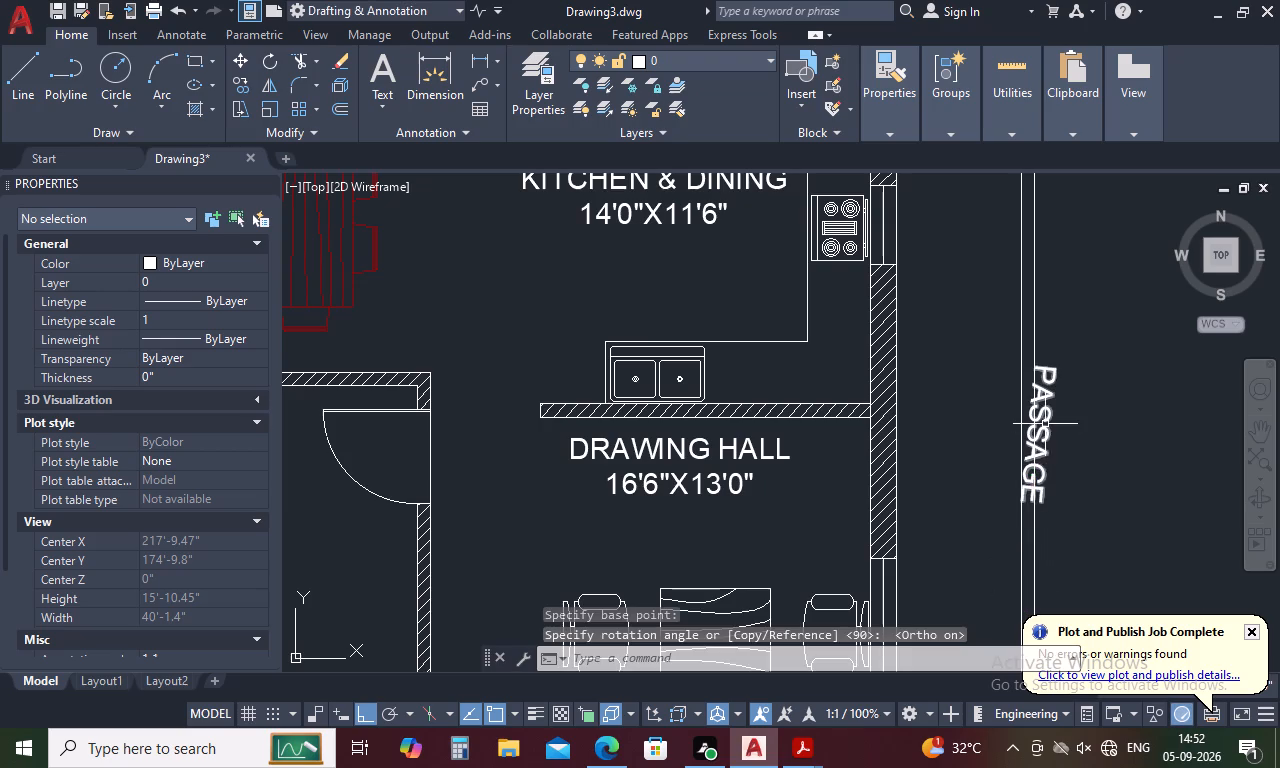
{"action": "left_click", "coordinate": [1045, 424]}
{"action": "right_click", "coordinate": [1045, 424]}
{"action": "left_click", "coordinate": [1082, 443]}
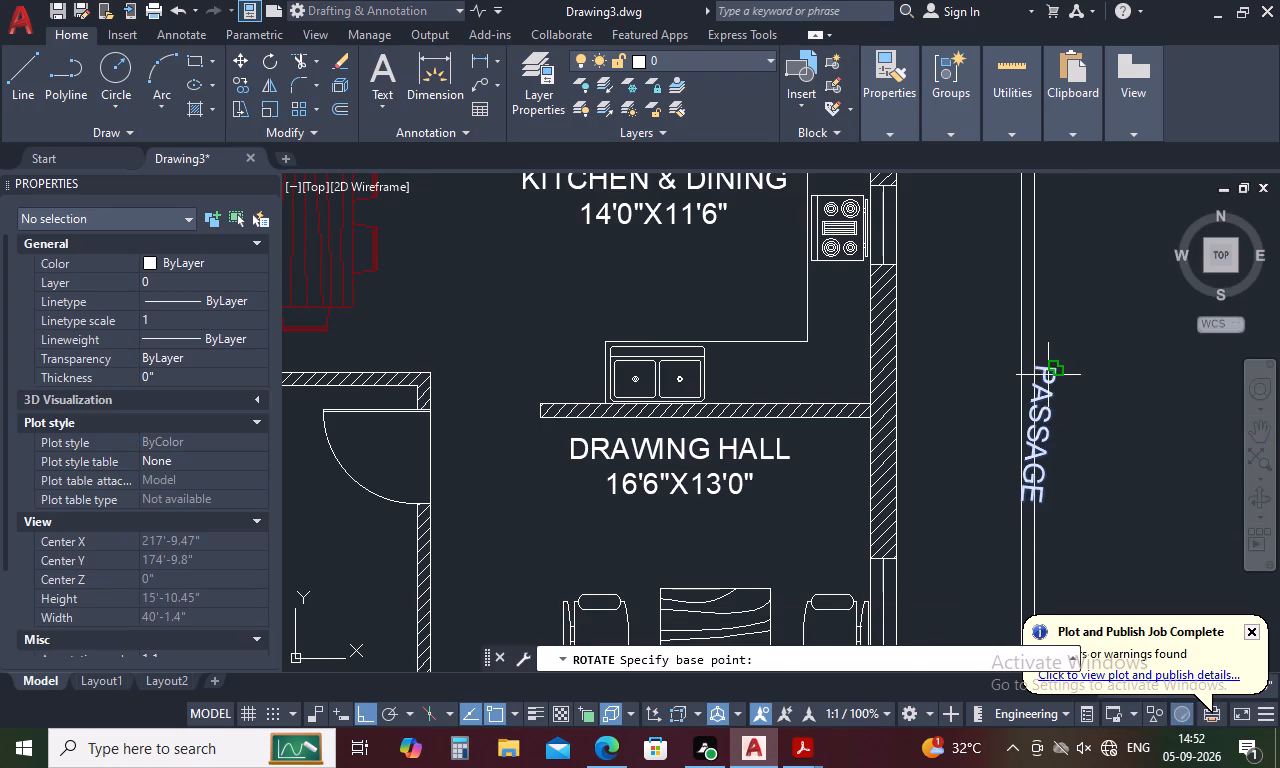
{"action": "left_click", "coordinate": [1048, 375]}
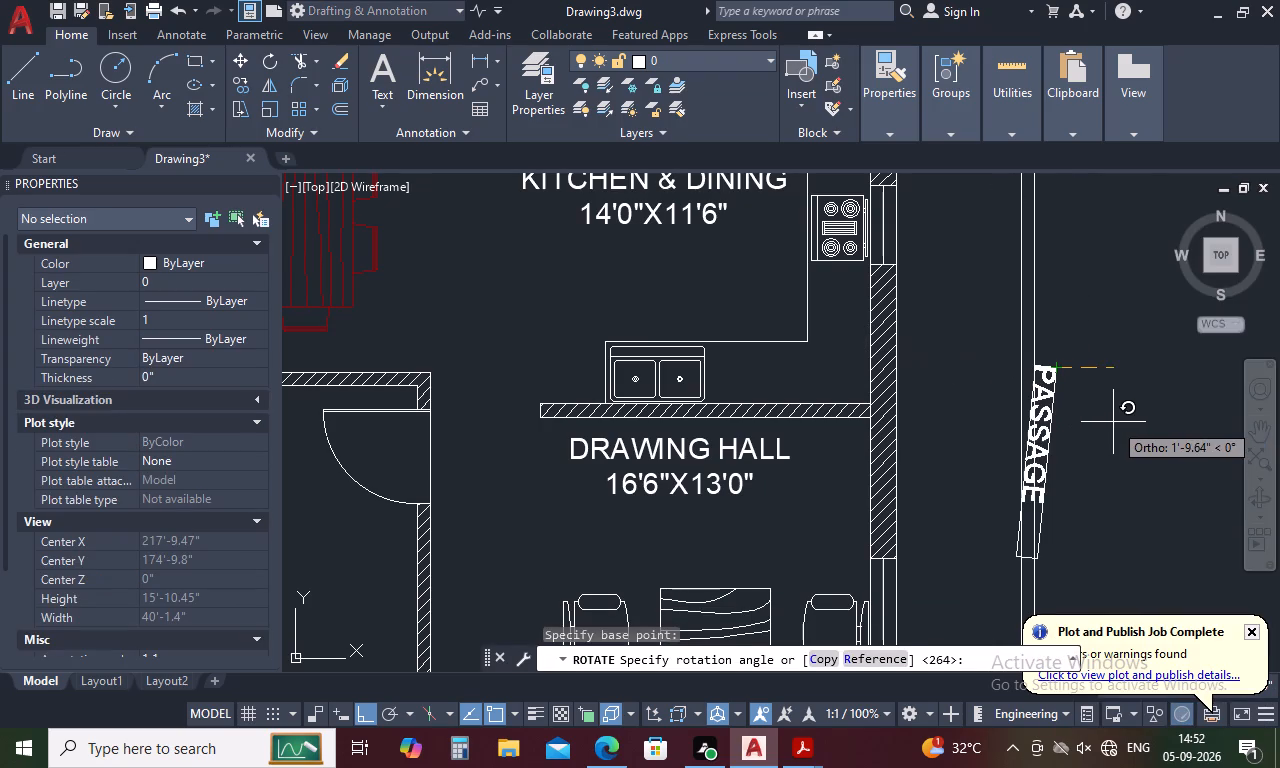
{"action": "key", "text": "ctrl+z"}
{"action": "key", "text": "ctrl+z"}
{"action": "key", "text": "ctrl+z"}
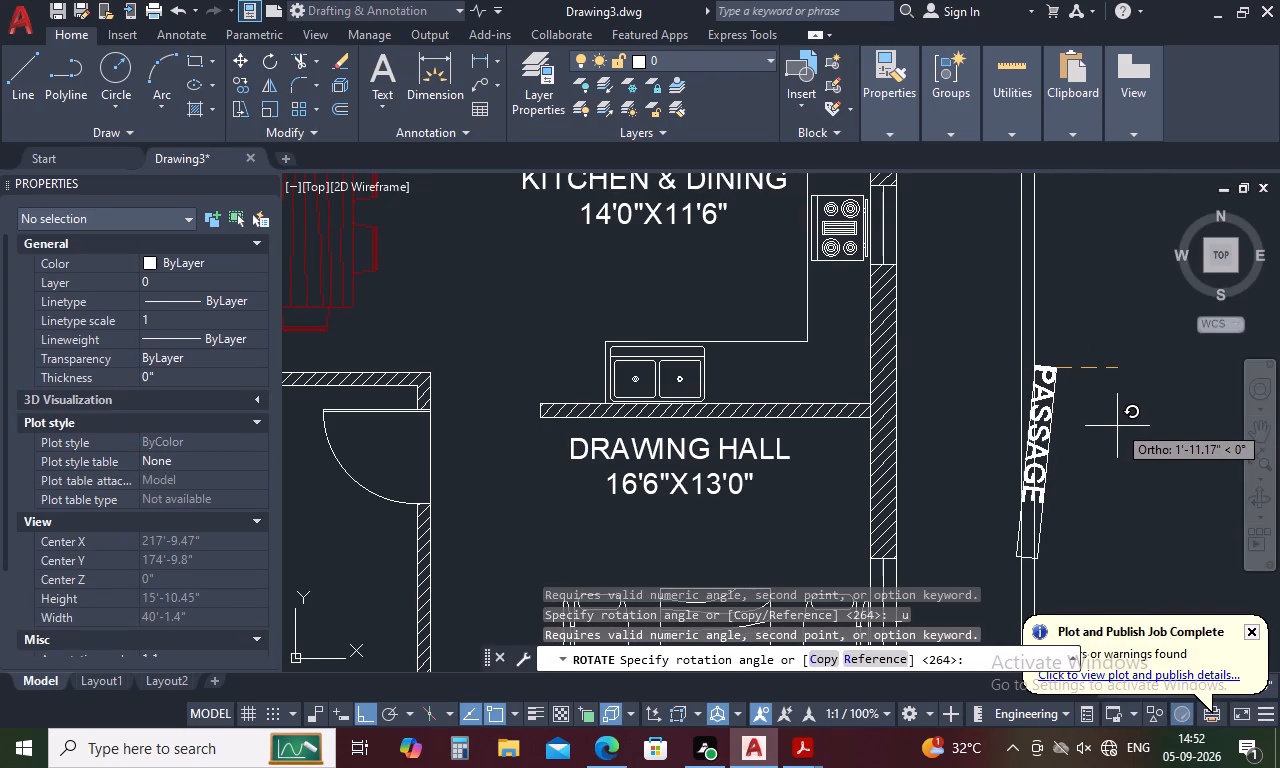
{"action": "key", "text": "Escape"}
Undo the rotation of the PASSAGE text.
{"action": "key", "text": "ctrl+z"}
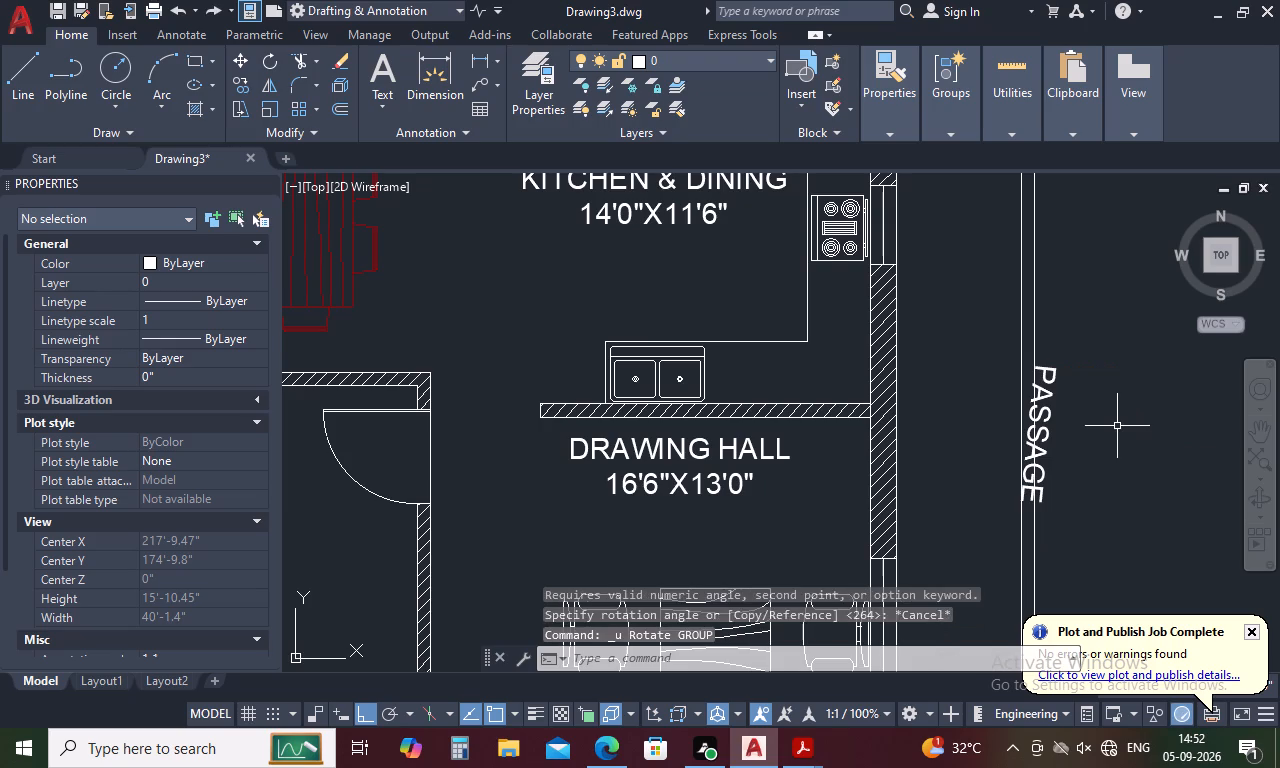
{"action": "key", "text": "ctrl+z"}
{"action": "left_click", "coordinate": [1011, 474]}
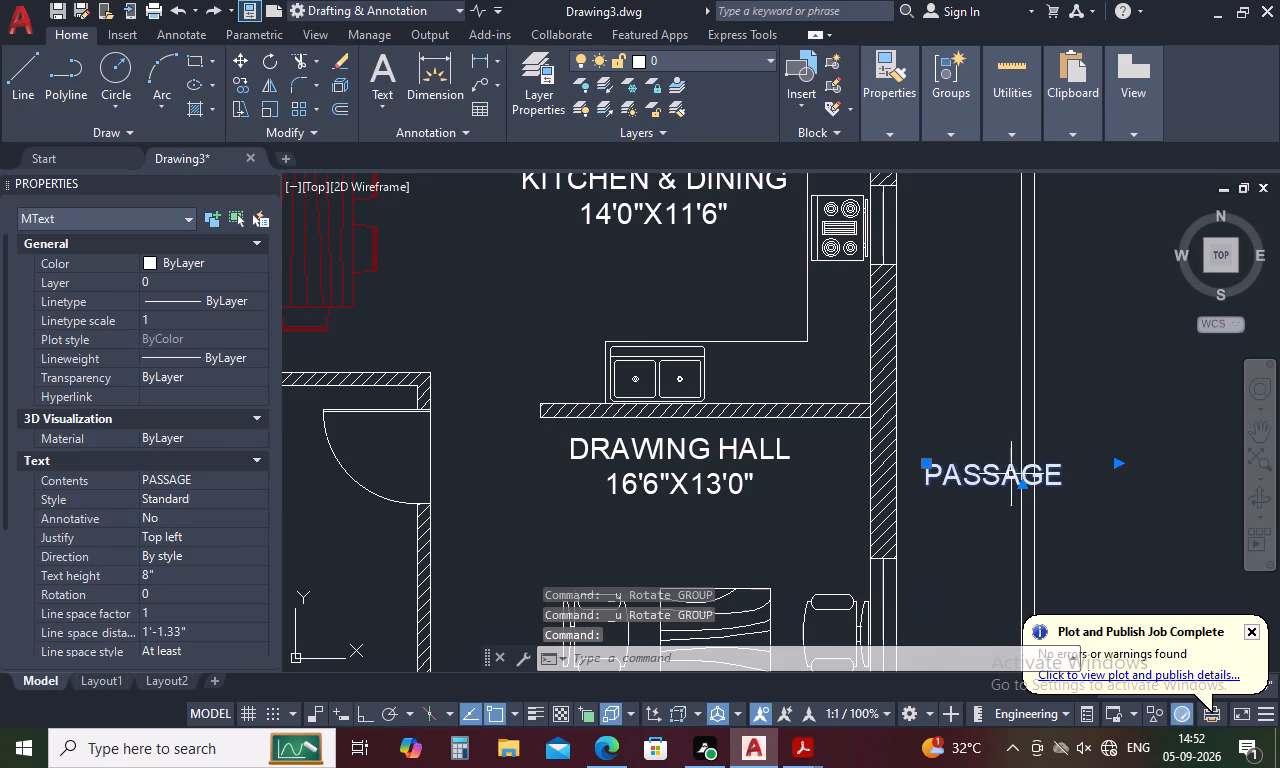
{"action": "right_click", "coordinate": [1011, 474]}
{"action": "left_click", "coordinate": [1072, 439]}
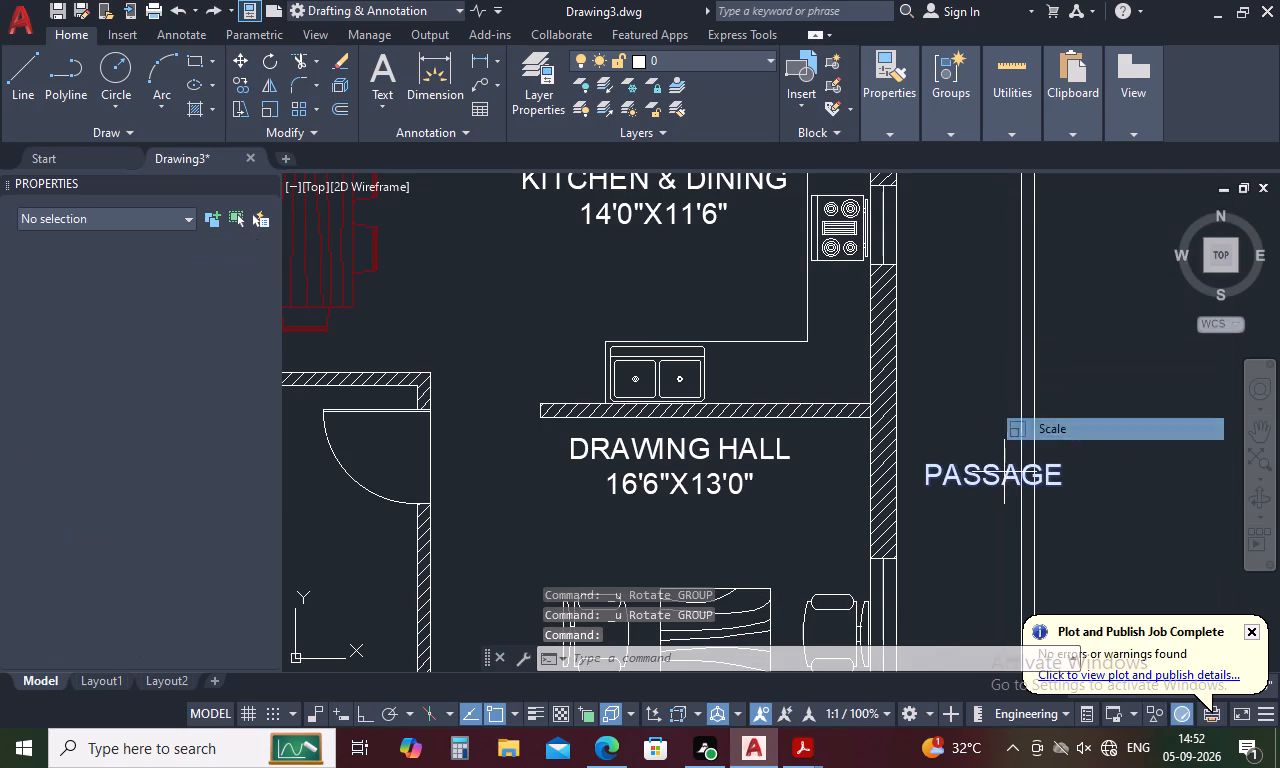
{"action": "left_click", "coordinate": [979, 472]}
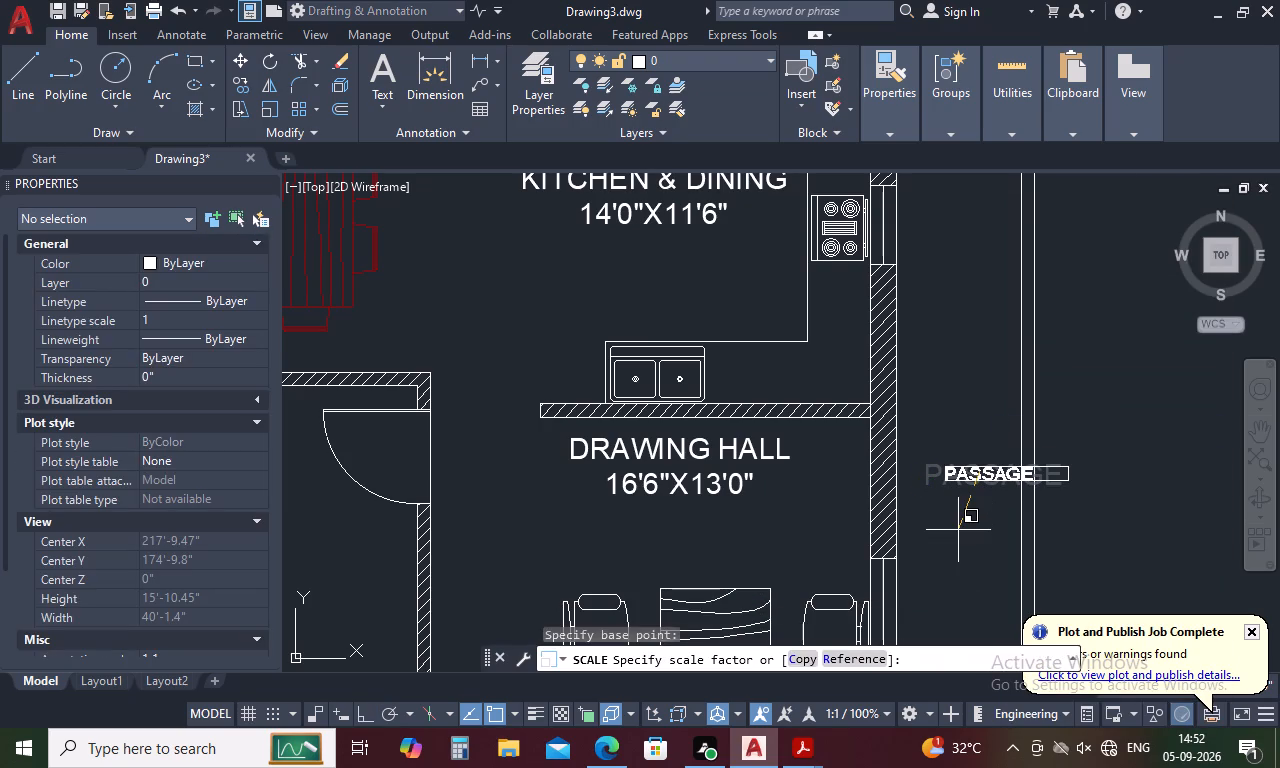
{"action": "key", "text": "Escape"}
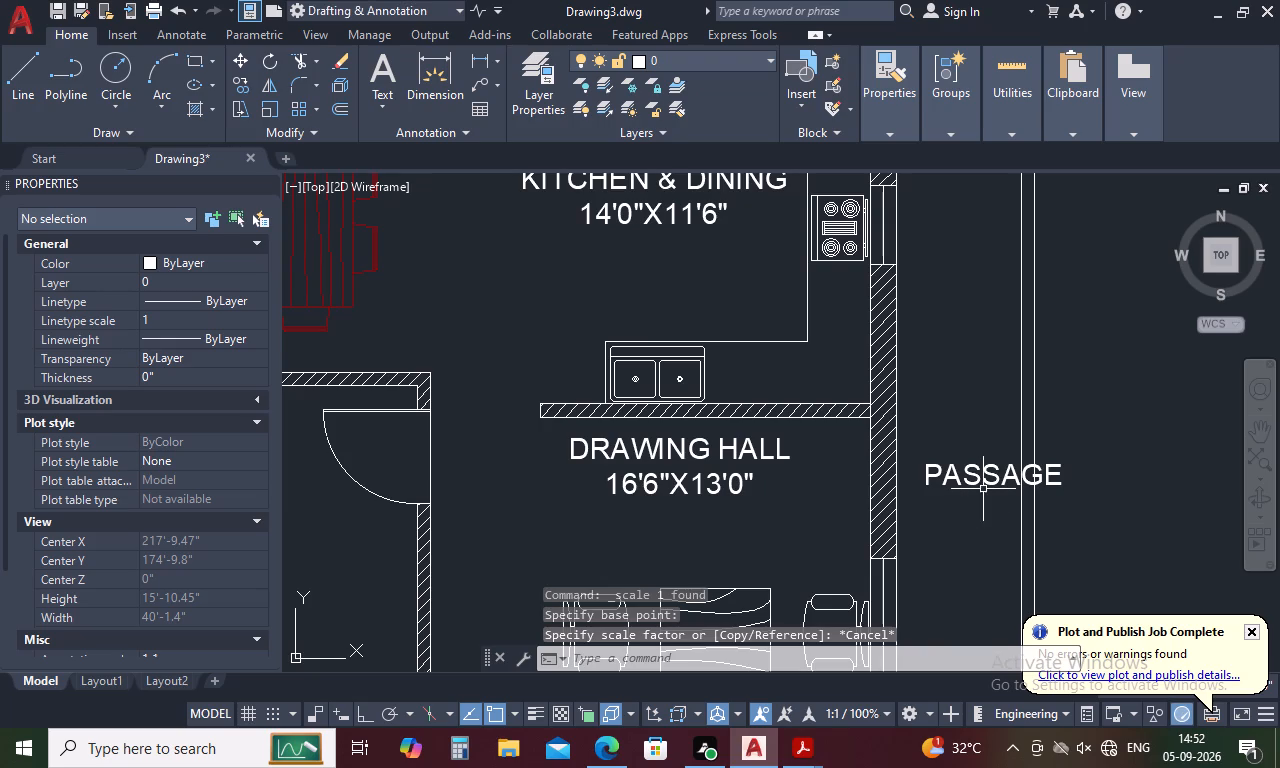
Rotate the PASSAGE text to 270° about a base point near its middle, with Ortho on, so it runs along the passage strip.
{"action": "left_click", "coordinate": [993, 476]}
{"action": "right_click", "coordinate": [993, 476]}
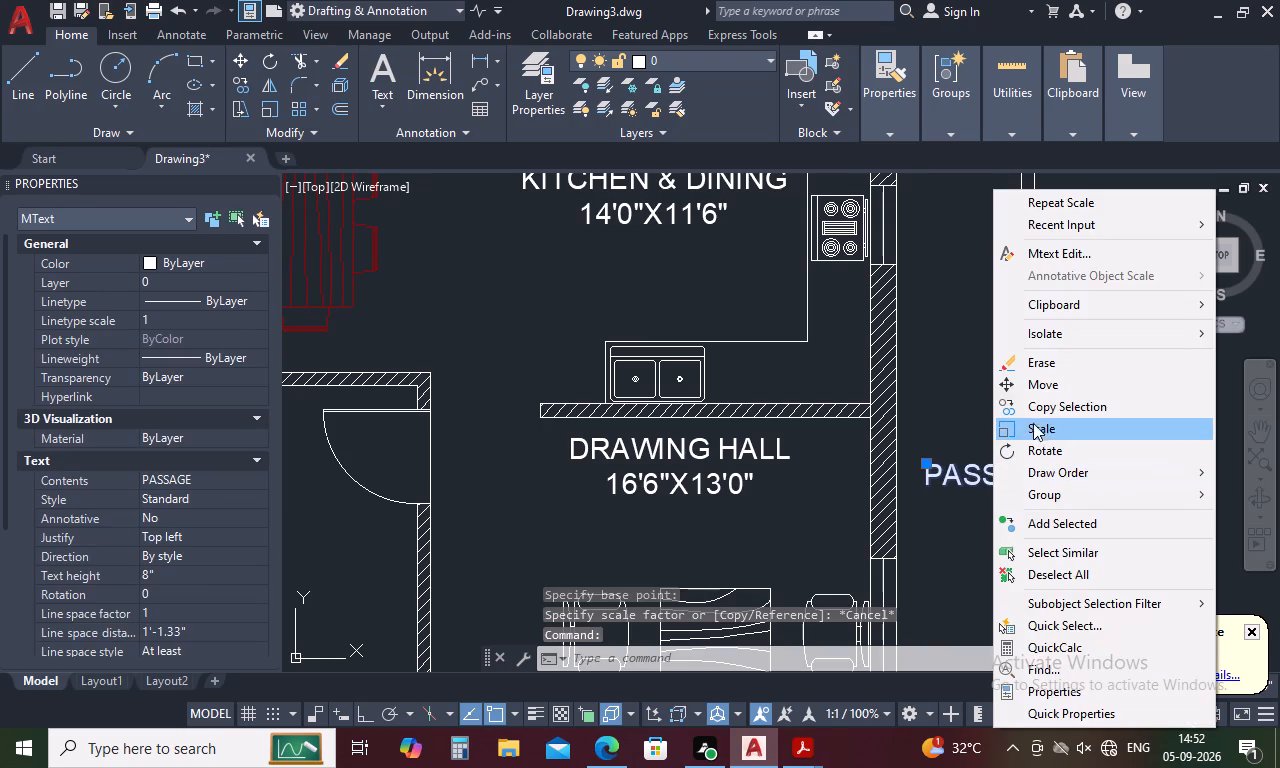
{"action": "left_click", "coordinate": [1053, 446]}
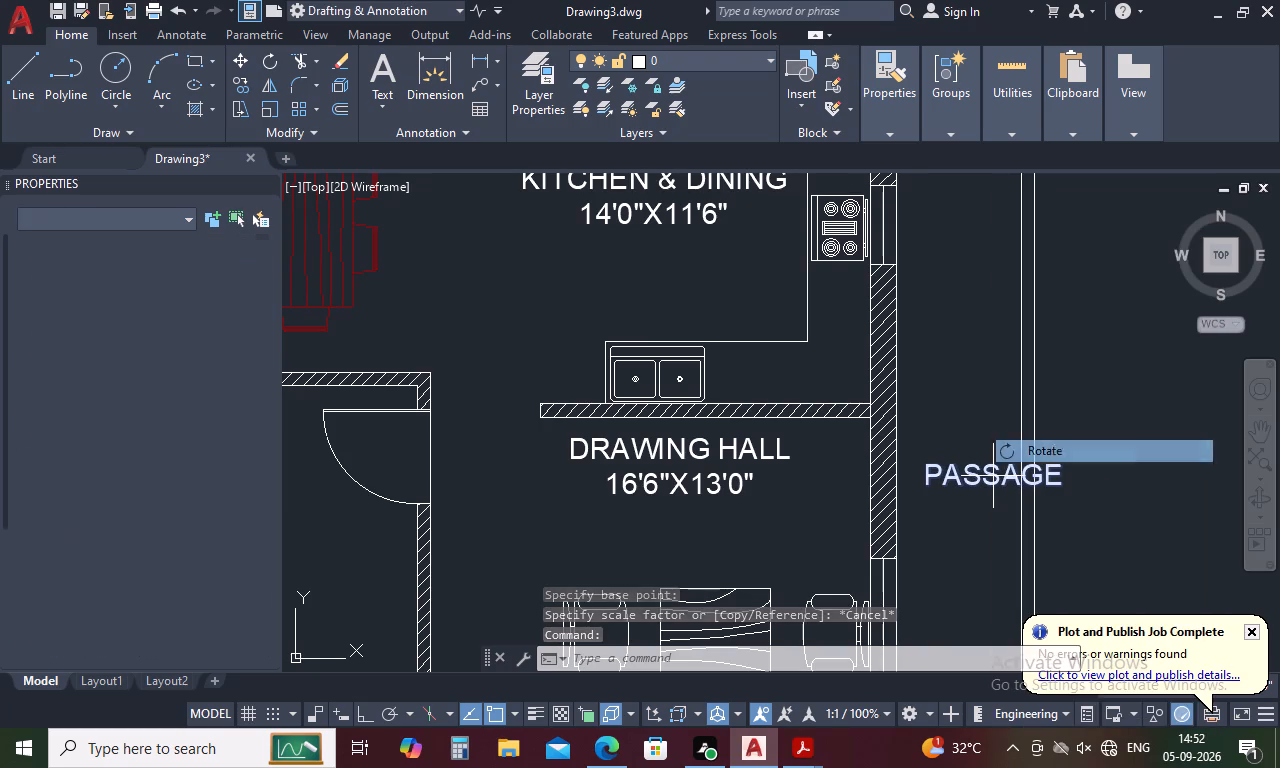
{"action": "key", "text": "F8"}
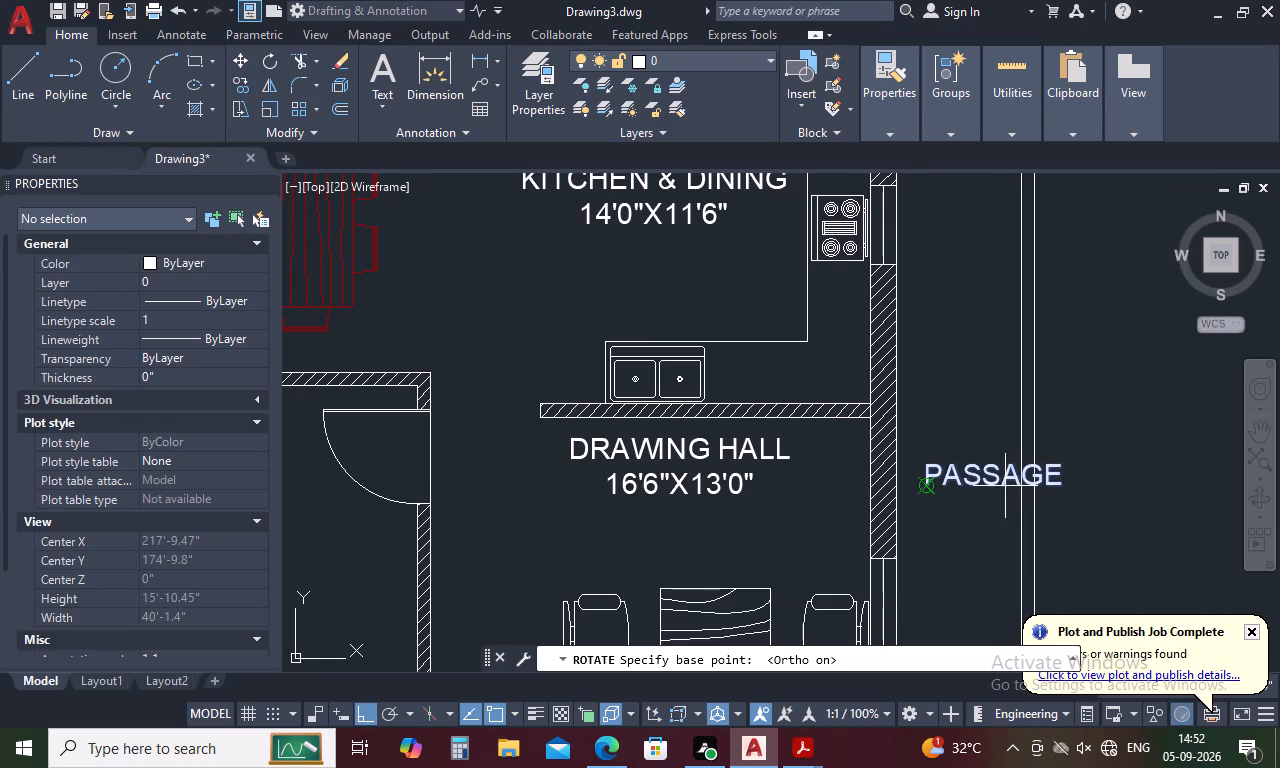
{"action": "left_click", "coordinate": [981, 479]}
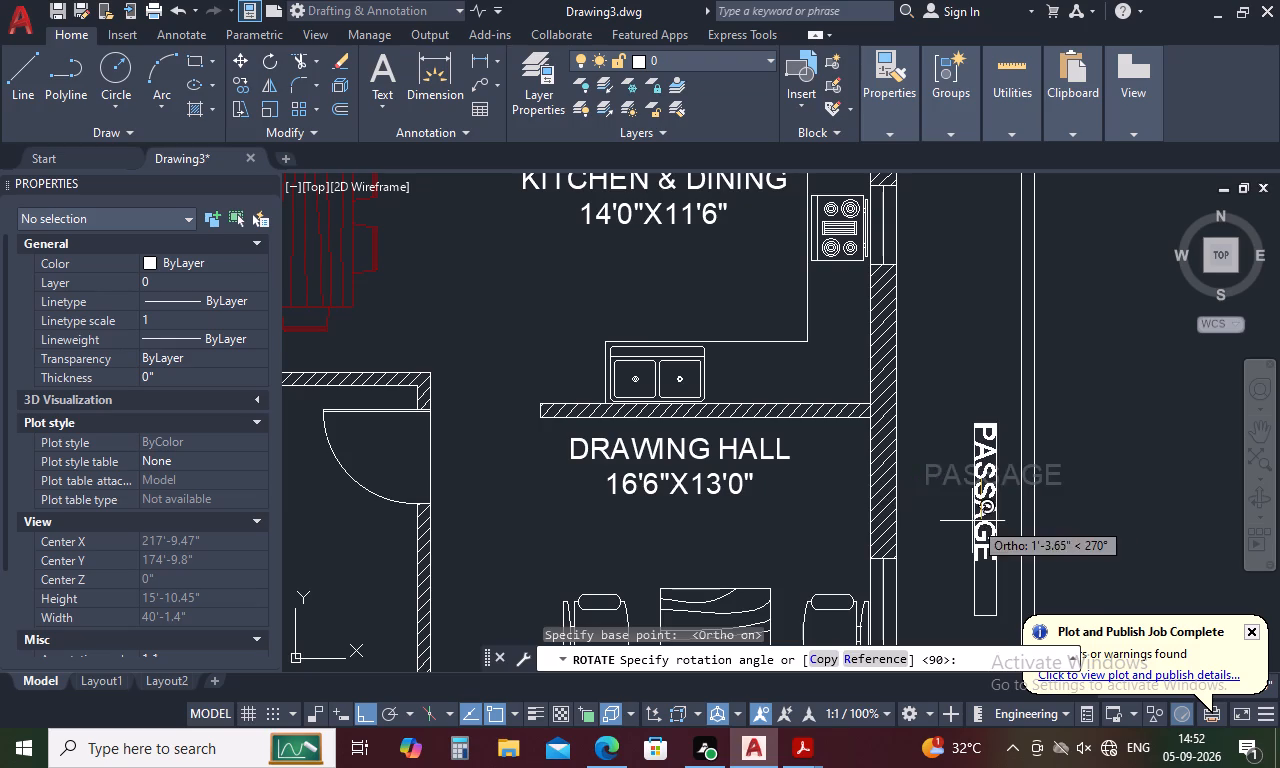
{"action": "left_click", "coordinate": [971, 522]}
{"action": "scroll", "coordinate": [986, 478], "scroll_direction": "down", "scroll_amount": 3}
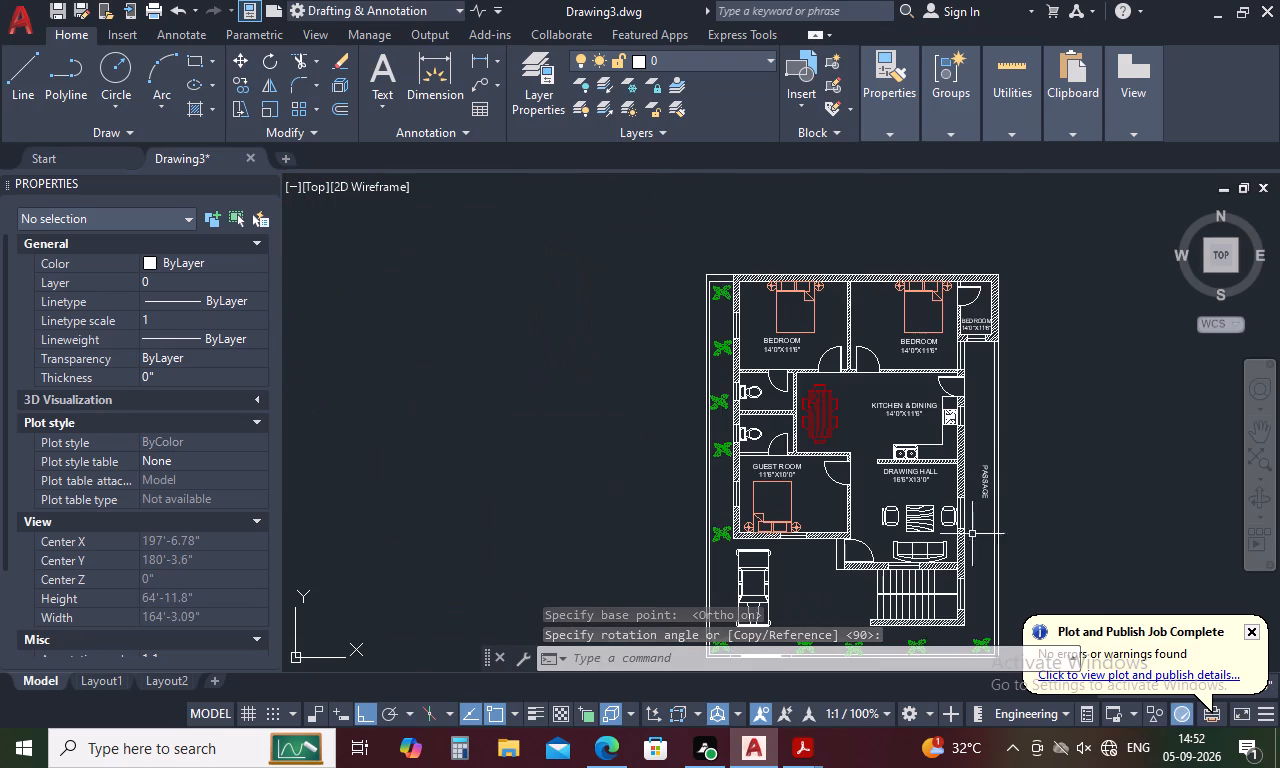
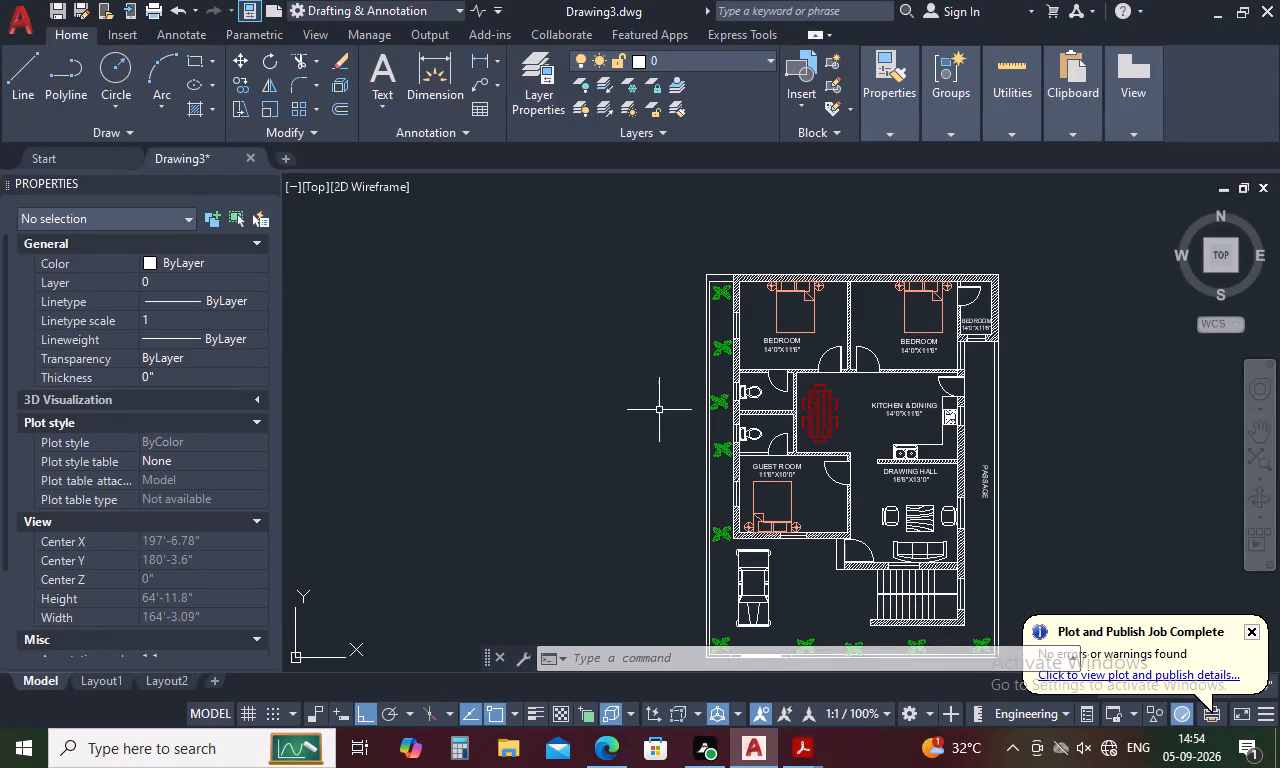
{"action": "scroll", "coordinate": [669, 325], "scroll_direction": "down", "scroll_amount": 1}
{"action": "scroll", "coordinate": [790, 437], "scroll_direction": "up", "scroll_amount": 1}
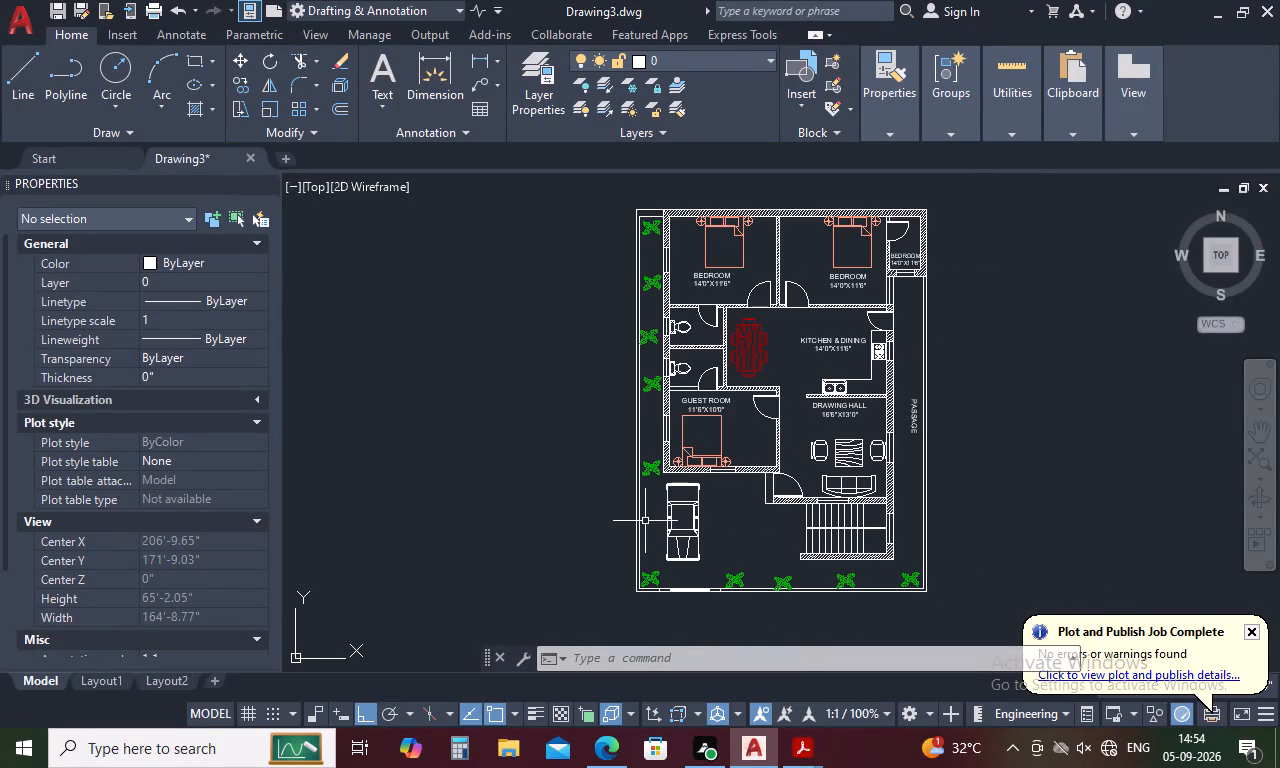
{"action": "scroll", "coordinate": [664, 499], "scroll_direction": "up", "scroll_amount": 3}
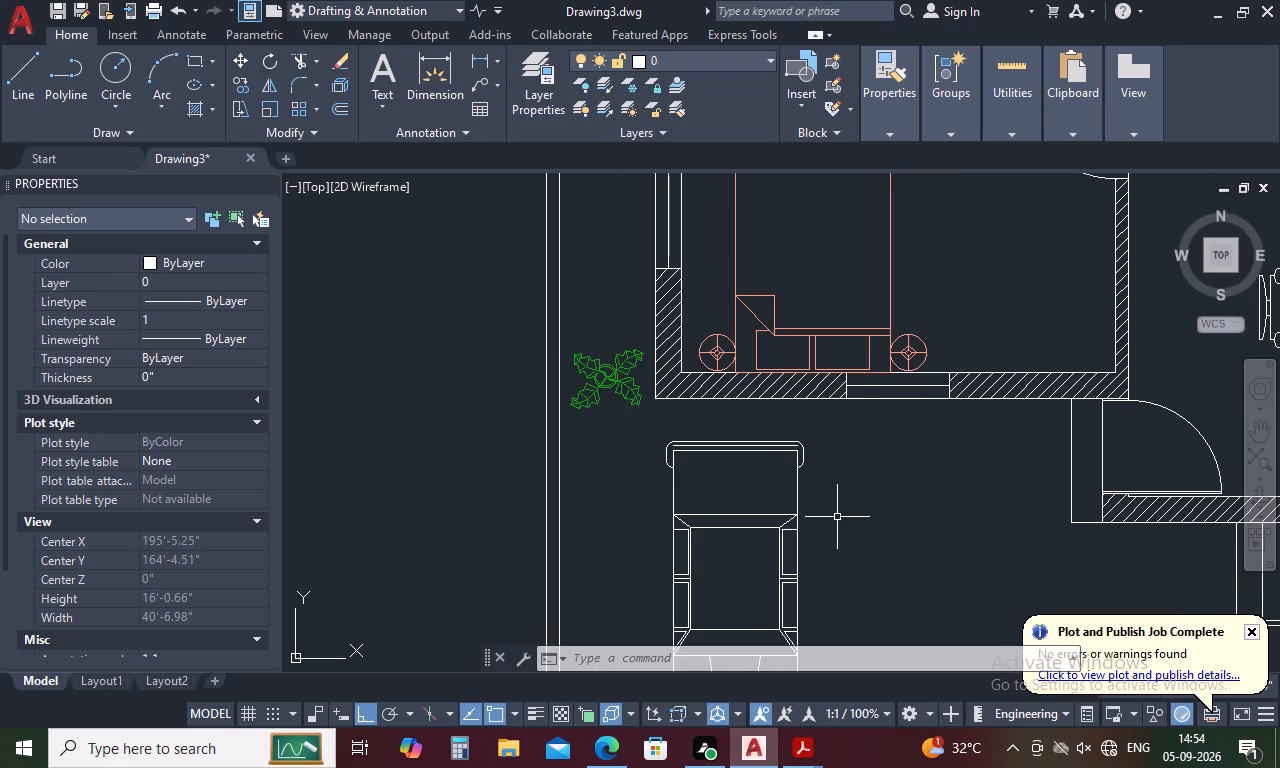
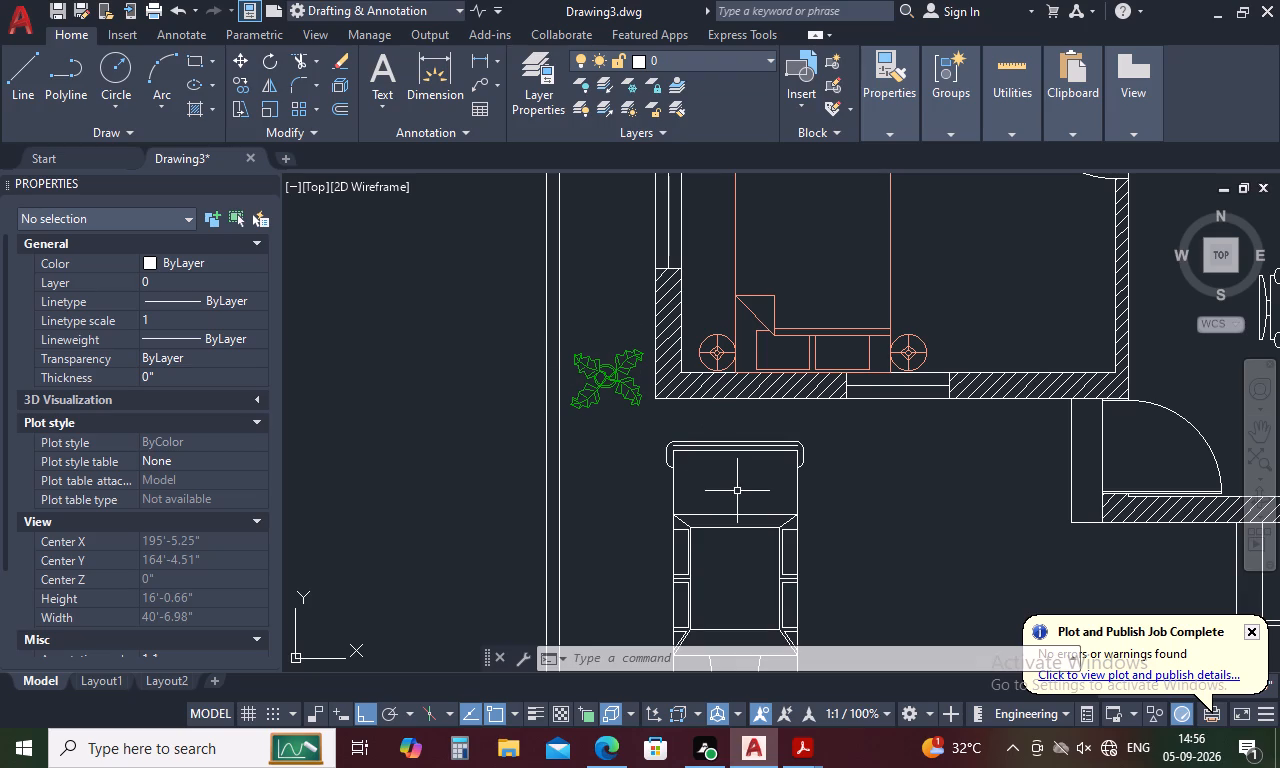
Paste a copy of the bedroom label into the open area beside the car, below the guest room.
{"action": "key", "text": "ctrl+v"}
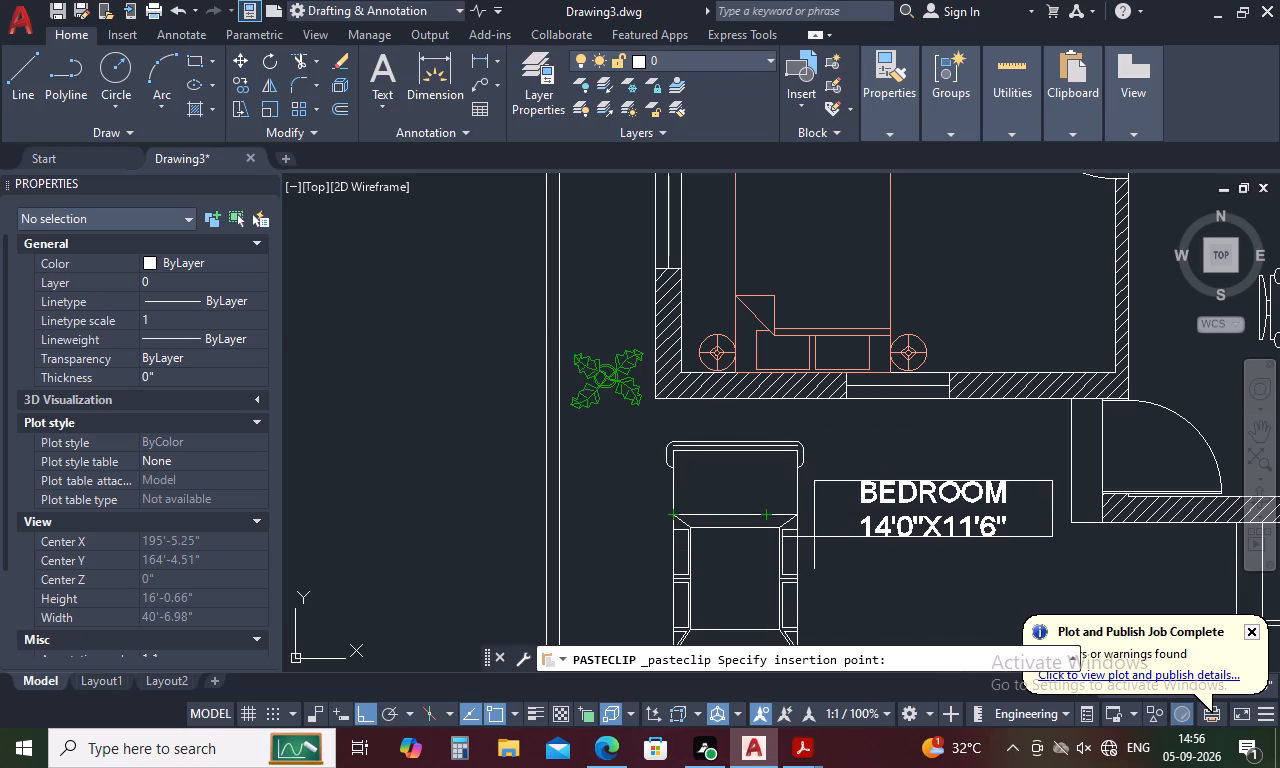
{"action": "left_click", "coordinate": [801, 533]}
Replace both lines of the pasted label beside the car with the single word PARKING.
{"action": "double_click", "coordinate": [886, 490]}
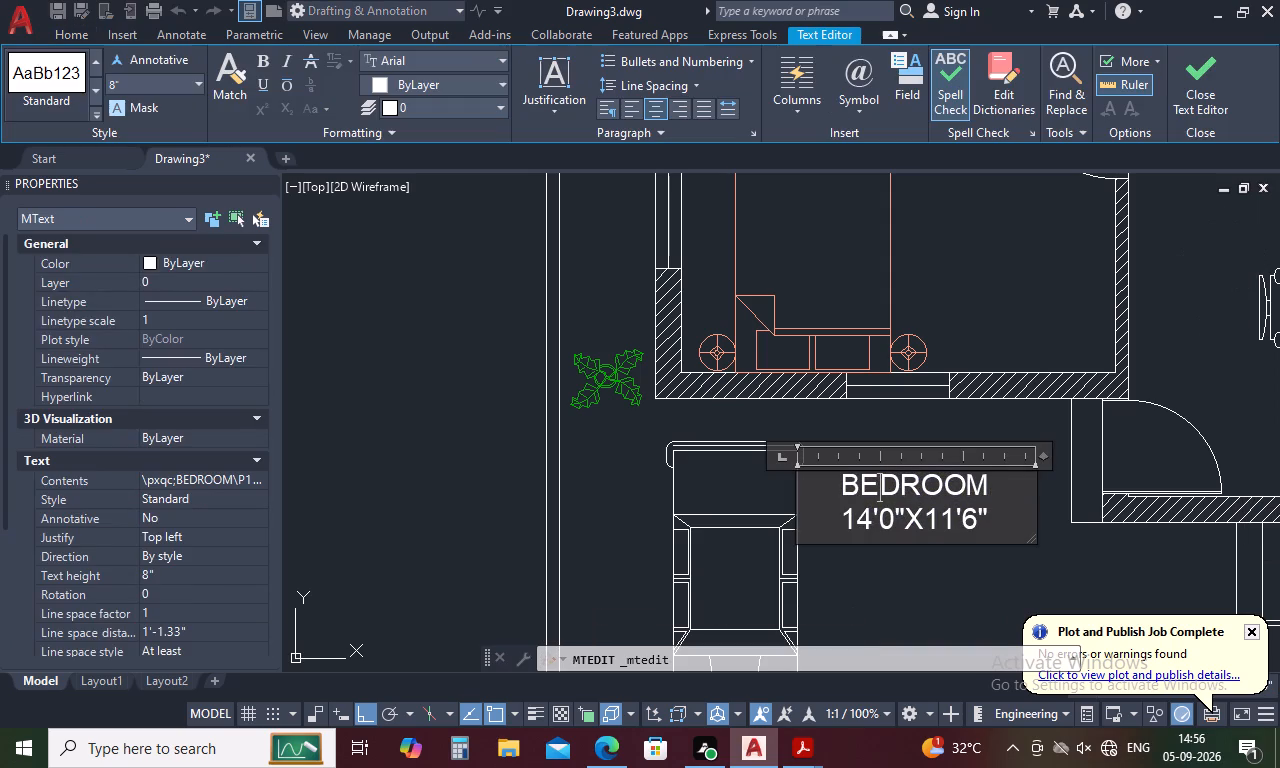
{"action": "left_click", "coordinate": [1008, 490]}
{"action": "key", "text": "BackSpace"}
{"action": "key", "text": "BackSpace"}
{"action": "key", "text": "BackSpace"}
{"action": "key", "text": "BackSpace"}
{"action": "key", "text": "BackSpace"}
{"action": "key", "text": "BackSpace"}
{"action": "key", "text": "BackSpace"}
{"action": "key", "text": "BackSpace"}
{"action": "key", "text": "BackSpace"}
{"action": "key", "text": "BackSpace"}
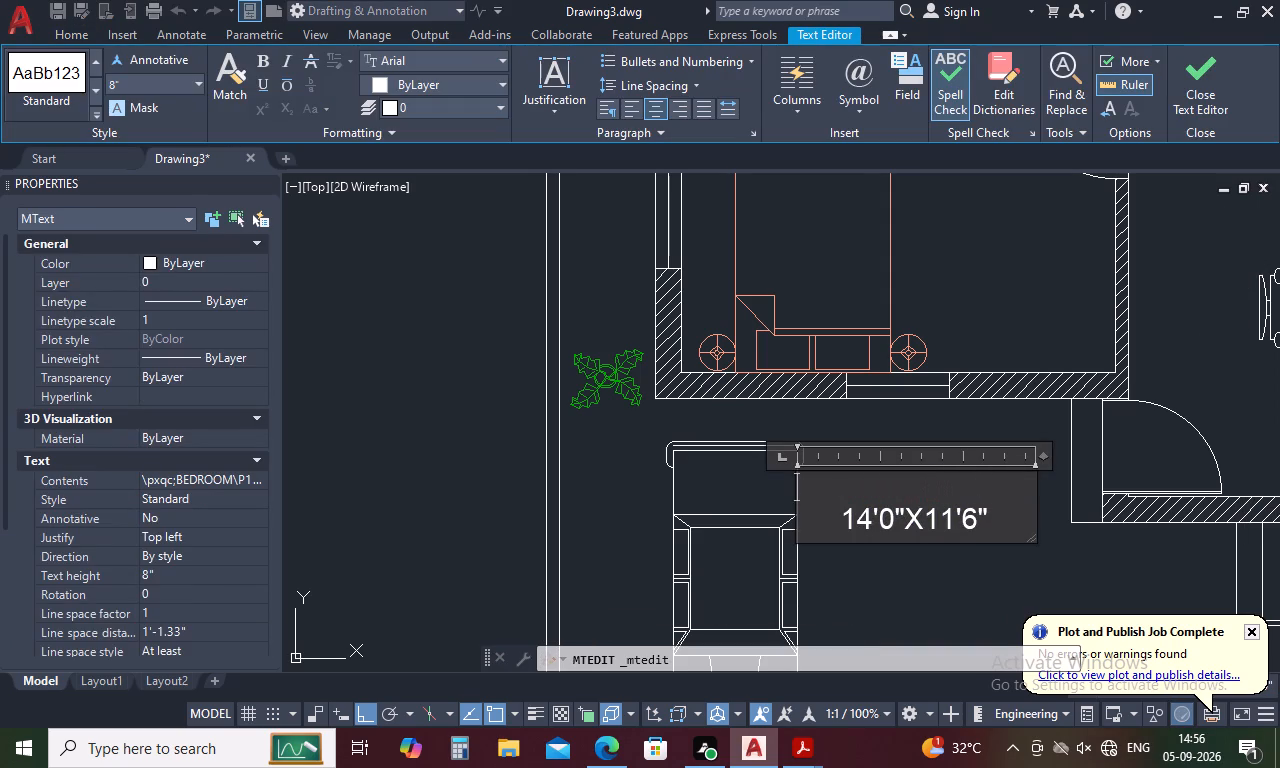
{"action": "key", "text": "BackSpace"}
{"action": "key", "text": "BackSpace"}
{"action": "key", "text": "BackSpace"}
{"action": "left_click", "coordinate": [992, 518]}
{"action": "key", "text": "BackSpace"}
{"action": "key", "text": "BackSpace"}
{"action": "key", "text": "BackSpace"}
{"action": "key", "text": "BackSpace"}
{"action": "key", "text": "BackSpace"}
{"action": "key", "text": "BackSpace"}
{"action": "key", "text": "BackSpace"}
{"action": "key", "text": "BackSpace"}
{"action": "key", "text": "BackSpace"}
{"action": "key", "text": "BackSpace"}
{"action": "key", "text": "BackSpace"}
{"action": "key", "text": "BackSpace"}
{"action": "key", "text": "BackSpace"}
{"action": "key", "text": "BackSpace"}
{"action": "key", "text": "BackSpace"}
{"action": "key", "text": "BackSpace"}
{"action": "key", "text": "BackSpace"}
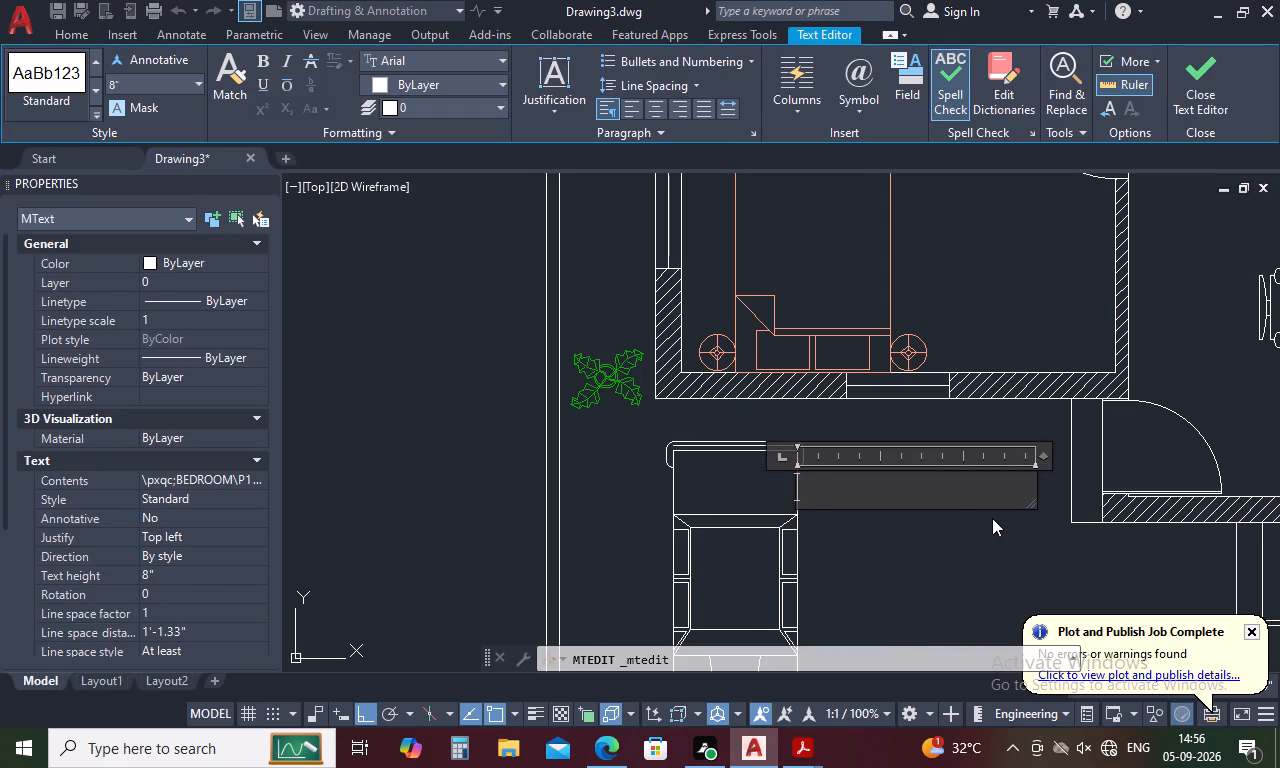
{"action": "key", "text": "p"}
{"action": "type", "text": "AR"}
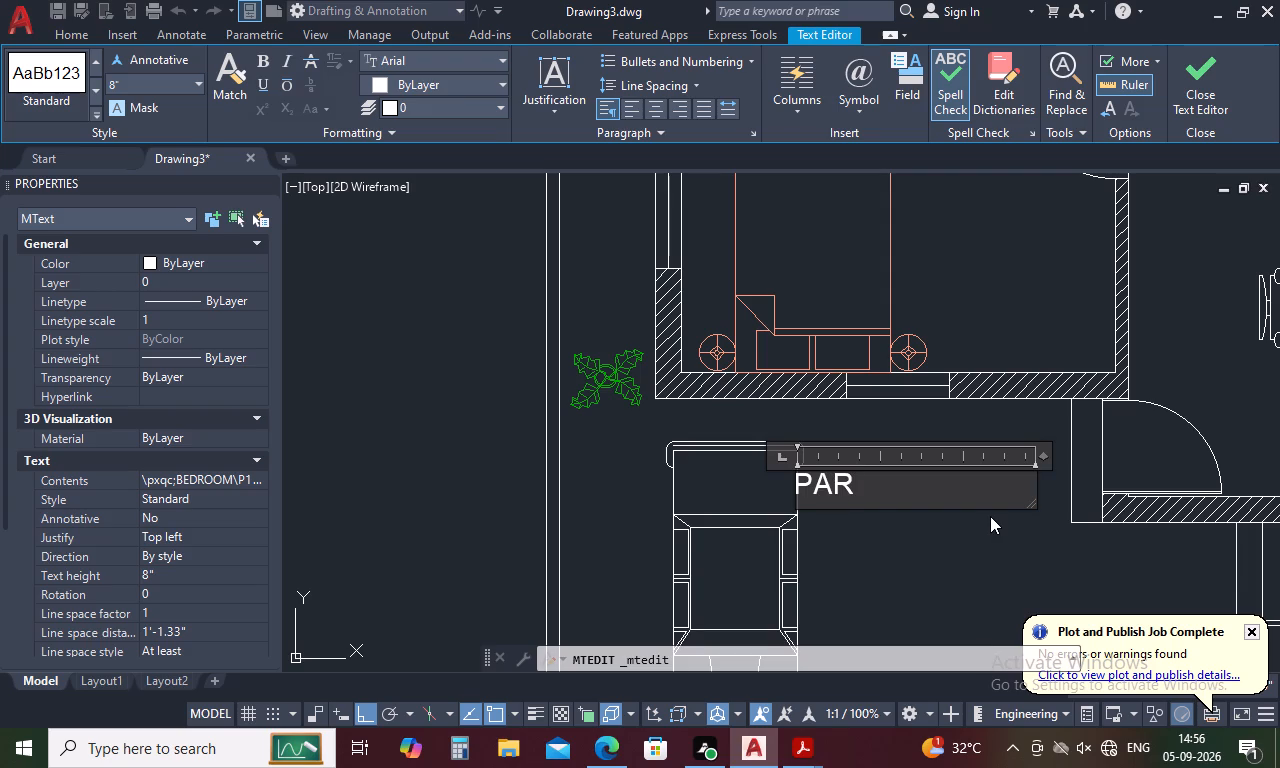
{"action": "key", "text": "k"}
{"action": "type", "text": "IN"}
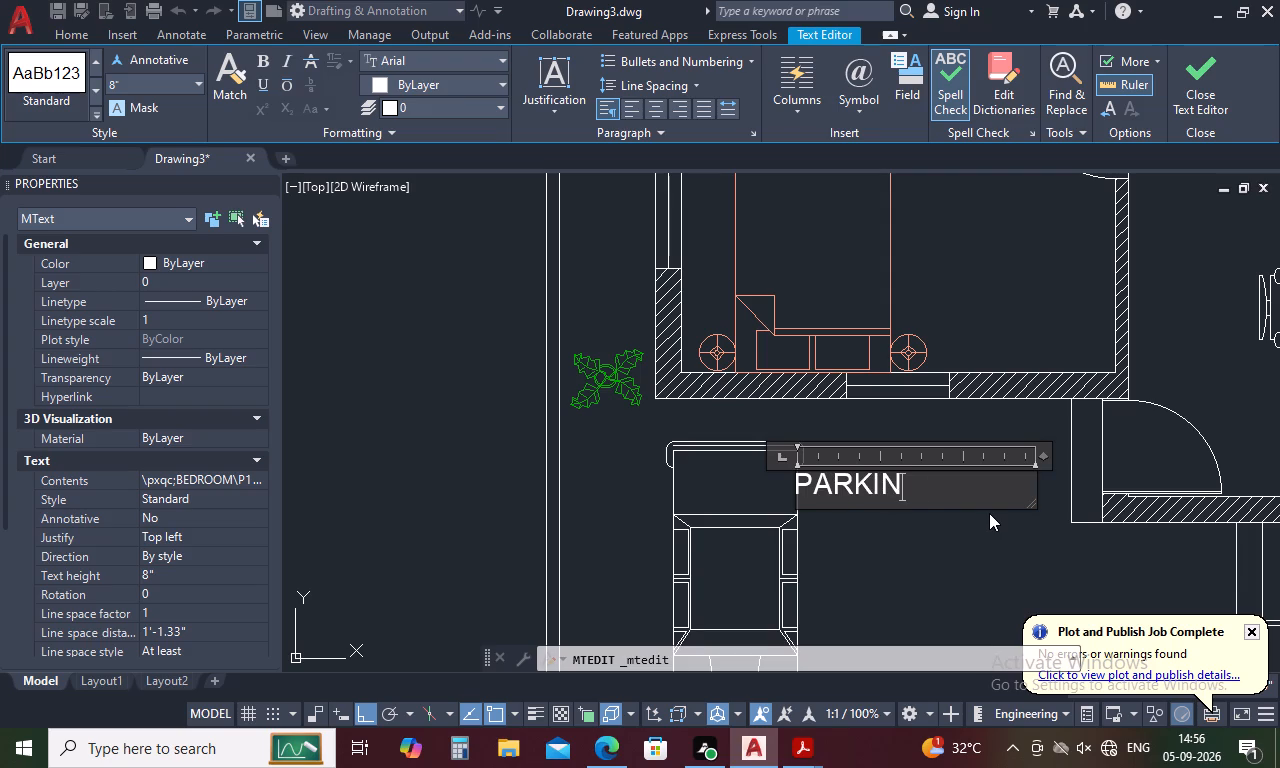
{"action": "key", "text": "d"}
{"action": "key", "text": "BackSpace"}
{"action": "key", "text": "g"}
{"action": "left_click", "coordinate": [445, 359]}
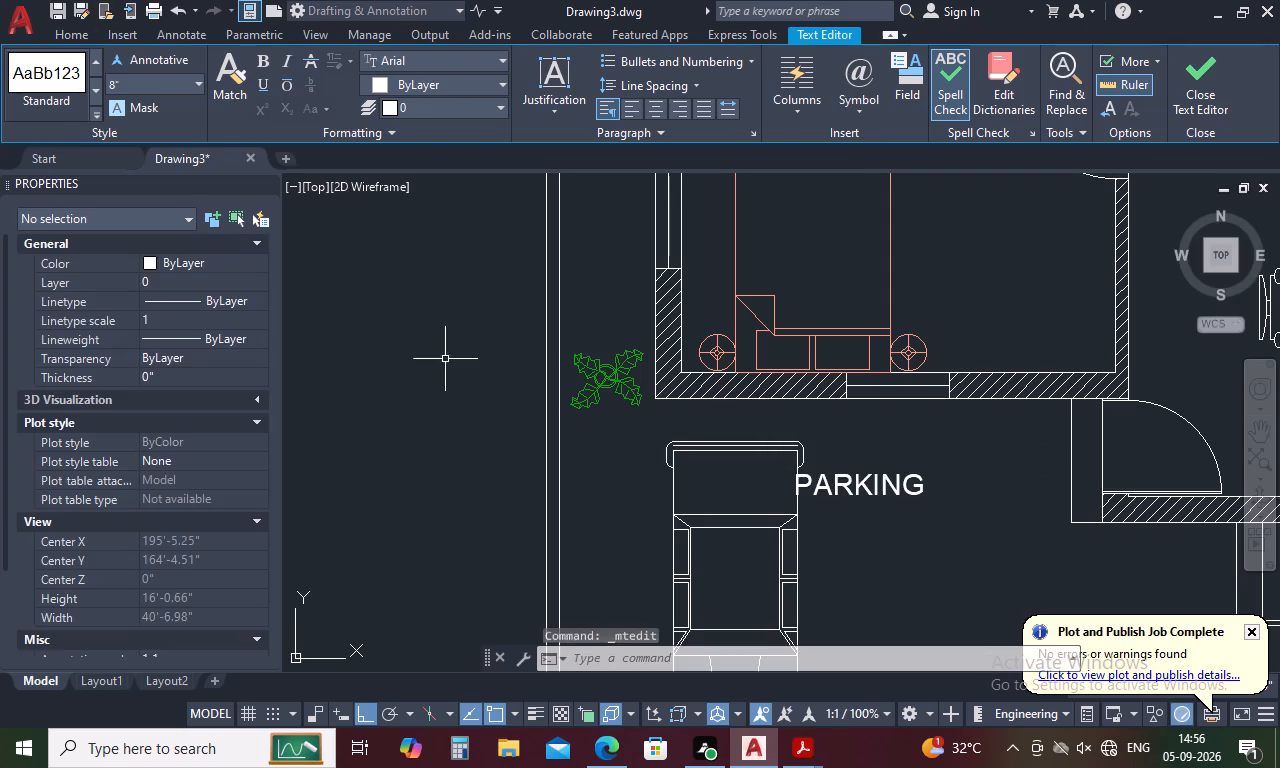
Move the PARKING label slightly down and away from the car so it sits in clear space.
{"action": "left_click", "coordinate": [862, 480]}
{"action": "right_click", "coordinate": [862, 480]}
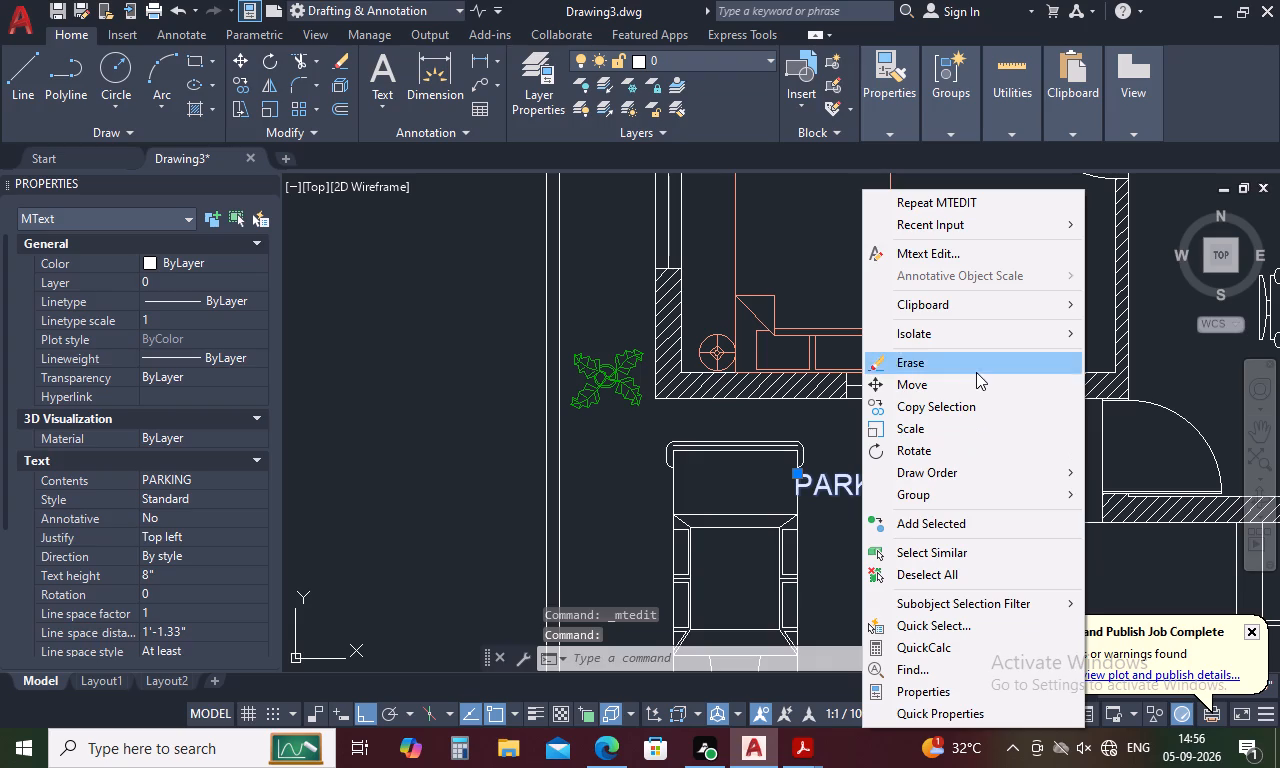
{"action": "left_click", "coordinate": [975, 388]}
{"action": "left_click", "coordinate": [852, 475]}
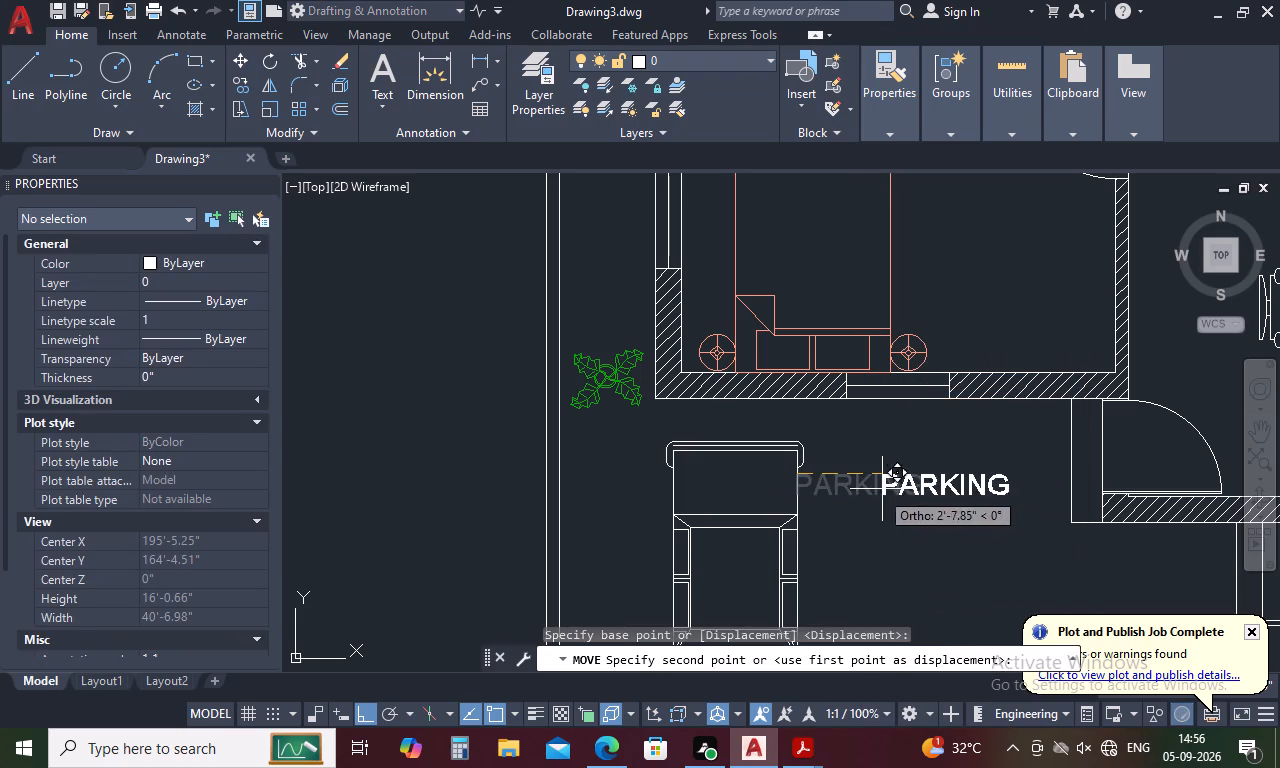
{"action": "left_click", "coordinate": [853, 495]}
{"action": "left_click", "coordinate": [835, 508]}
{"action": "right_click", "coordinate": [835, 508]}
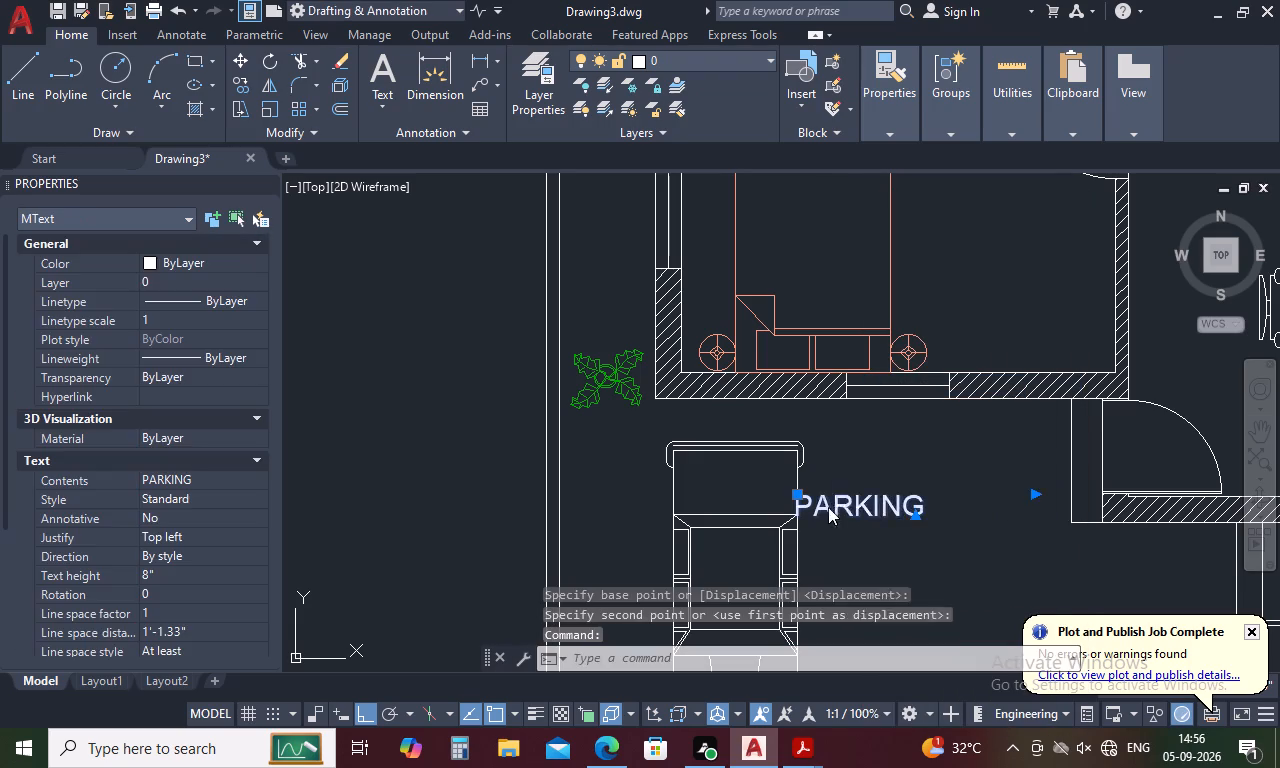
{"action": "left_click", "coordinate": [892, 388]}
{"action": "left_click", "coordinate": [831, 498]}
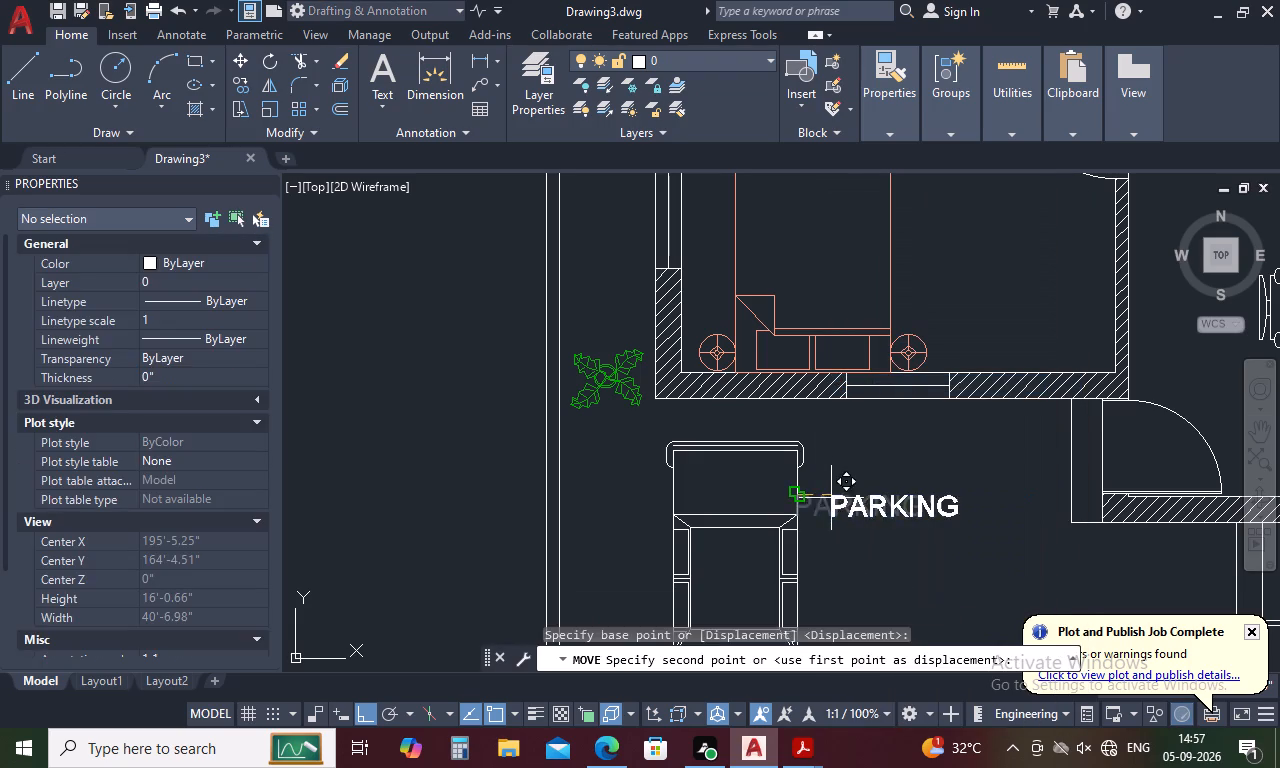
{"action": "left_click", "coordinate": [855, 502]}
Modify the ISO-25 dimension style to use an arrow size of 10".
{"action": "scroll", "coordinate": [819, 503], "scroll_direction": "down", "scroll_amount": 3}
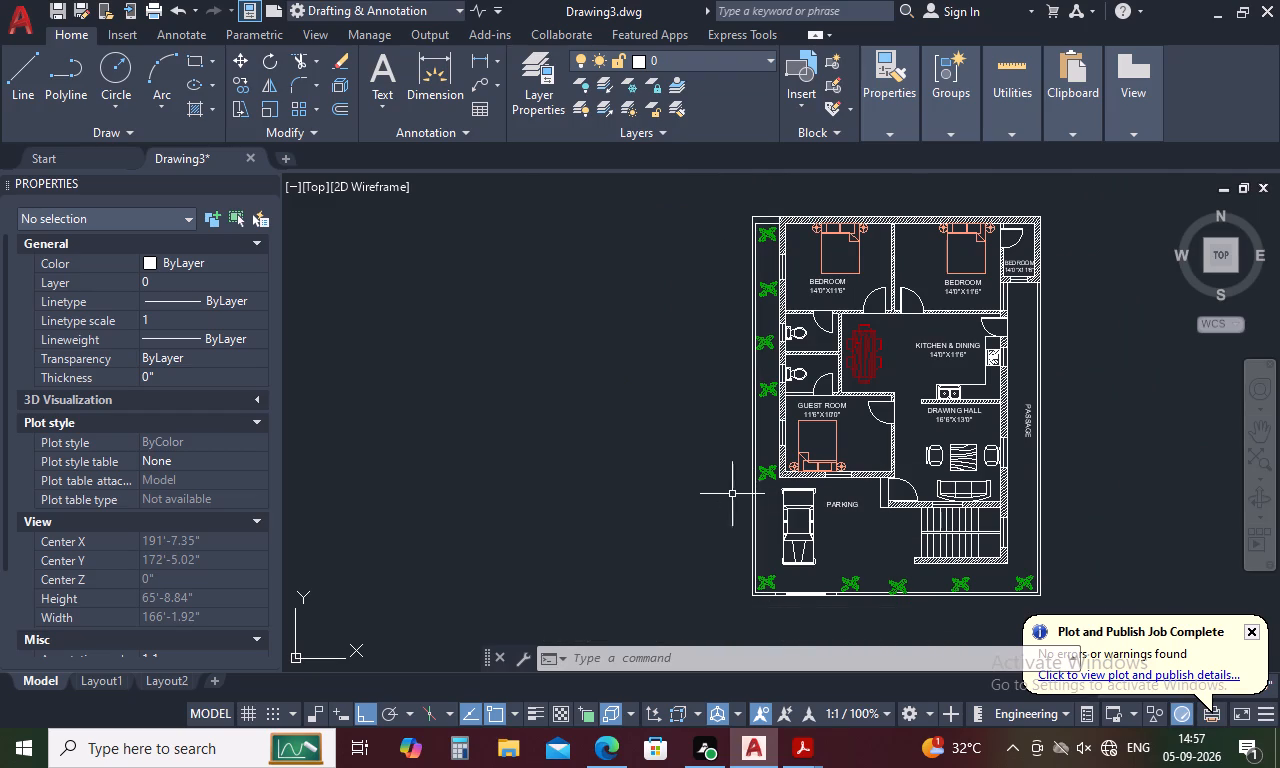
{"action": "scroll", "coordinate": [731, 488], "scroll_direction": "up", "scroll_amount": 2}
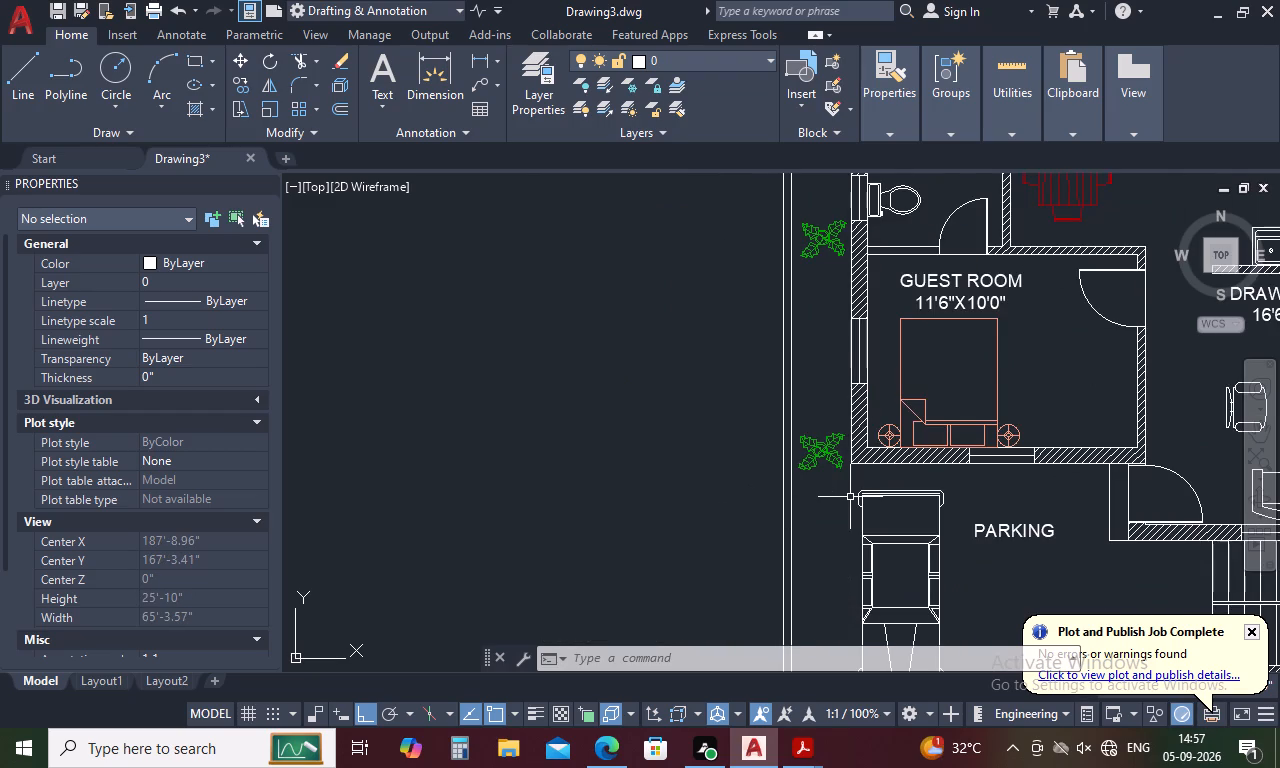
{"action": "type", "text": "D"}
{"action": "key", "text": "space"}
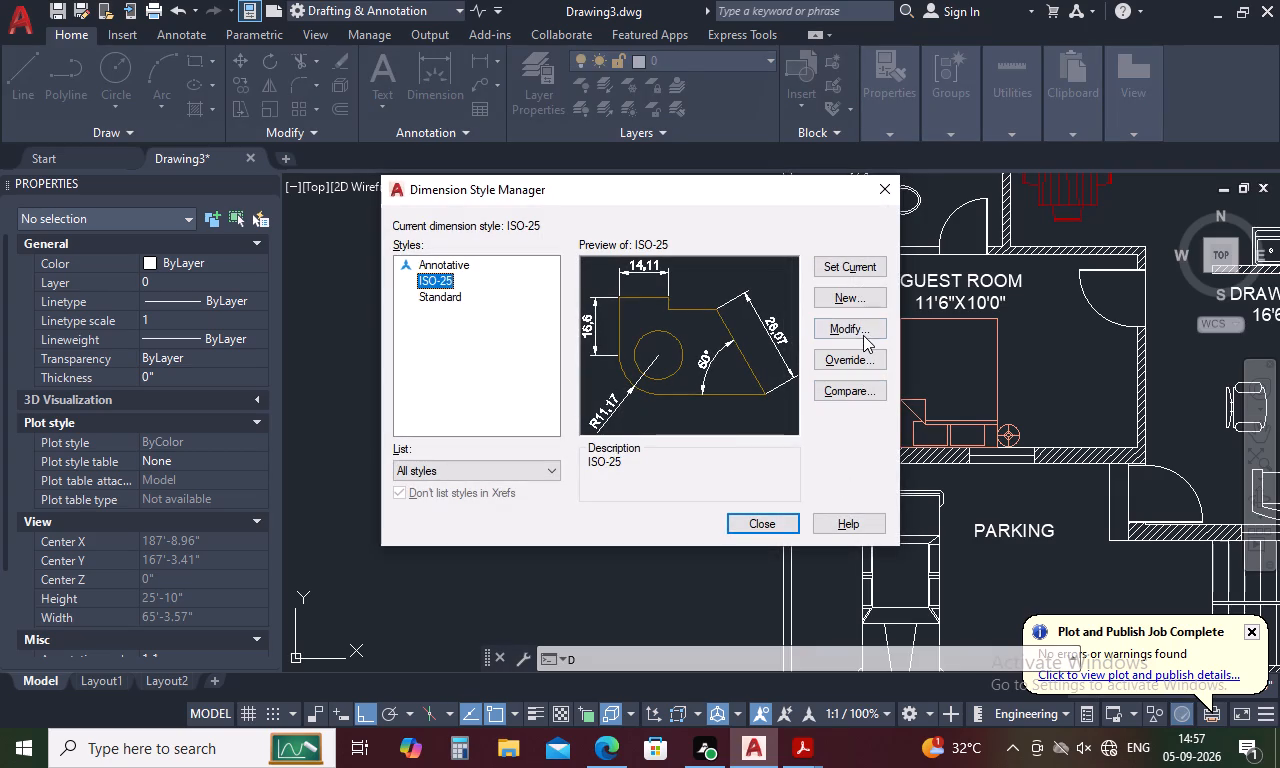
{"action": "left_click", "coordinate": [863, 335]}
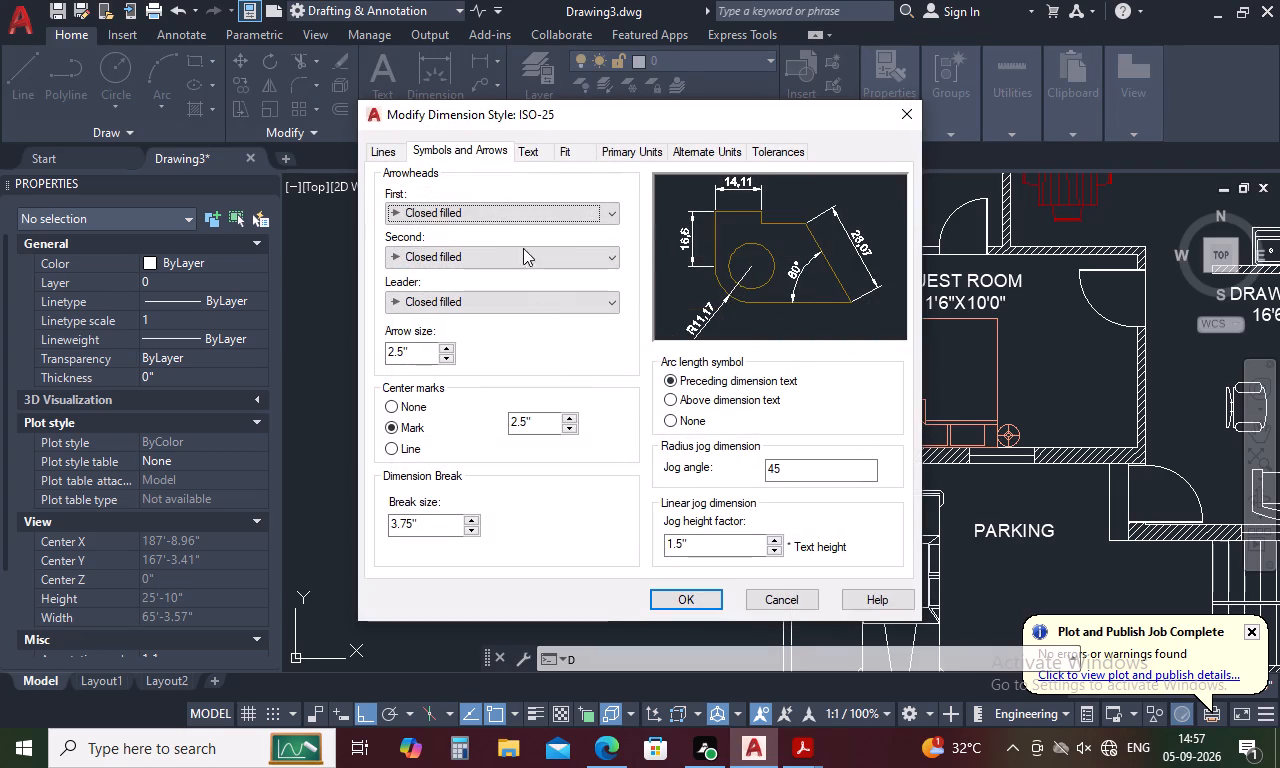
{"action": "left_click", "coordinate": [423, 356]}
{"action": "key", "text": "BackSpace"}
{"action": "key", "text": "BackSpace"}
{"action": "key", "text": "BackSpace"}
{"action": "key", "text": "BackSpace"}
{"action": "key", "text": "BackSpace"}
{"action": "key", "text": "BackSpace"}
{"action": "key", "text": "BackSpace"}
{"action": "key", "text": "BackSpace"}
{"action": "key", "text": "BackSpace"}
{"action": "key", "text": "BackSpace"}
{"action": "key", "text": "BackSpace"}
{"action": "key", "text": "BackSpace"}
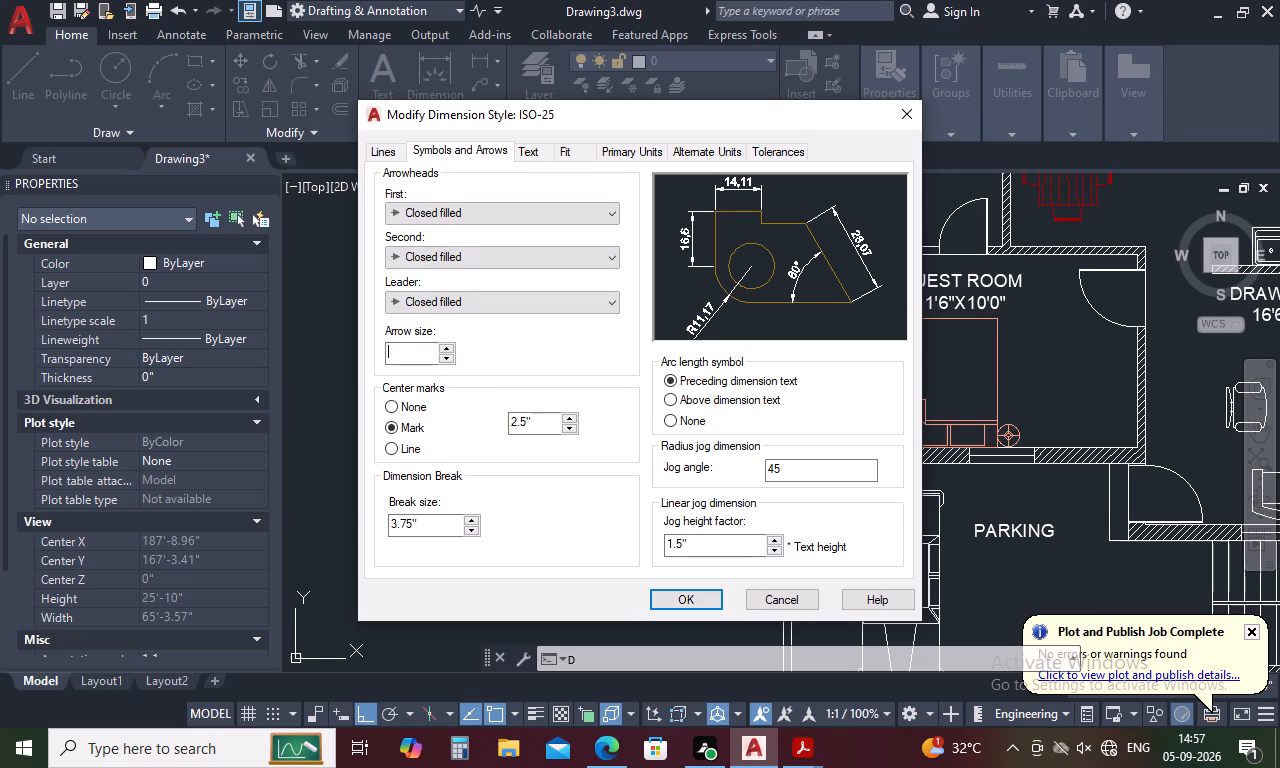
{"action": "type", "text": "10"}
{"action": "key", "text": "Return"}
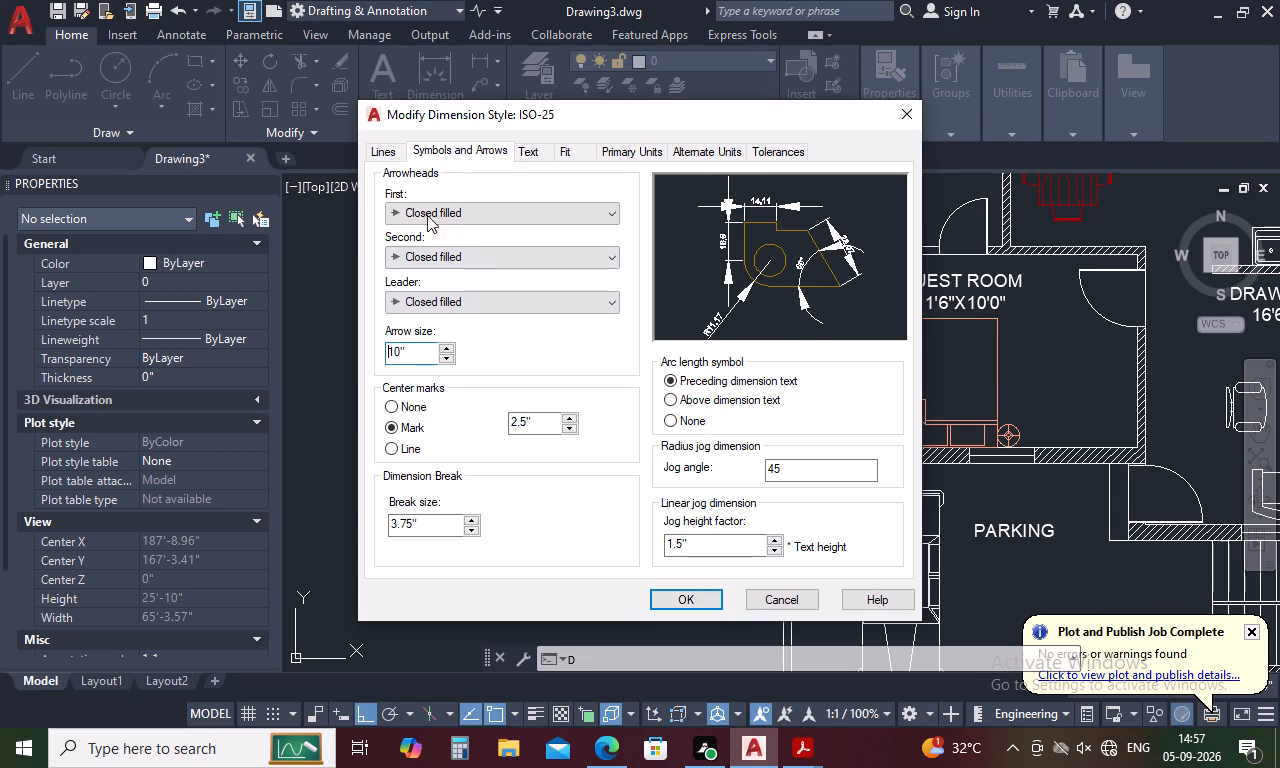
Set the ISO-25 dimension style's text height to 10".
{"action": "left_click", "coordinate": [519, 150]}
{"action": "left_click", "coordinate": [608, 301]}
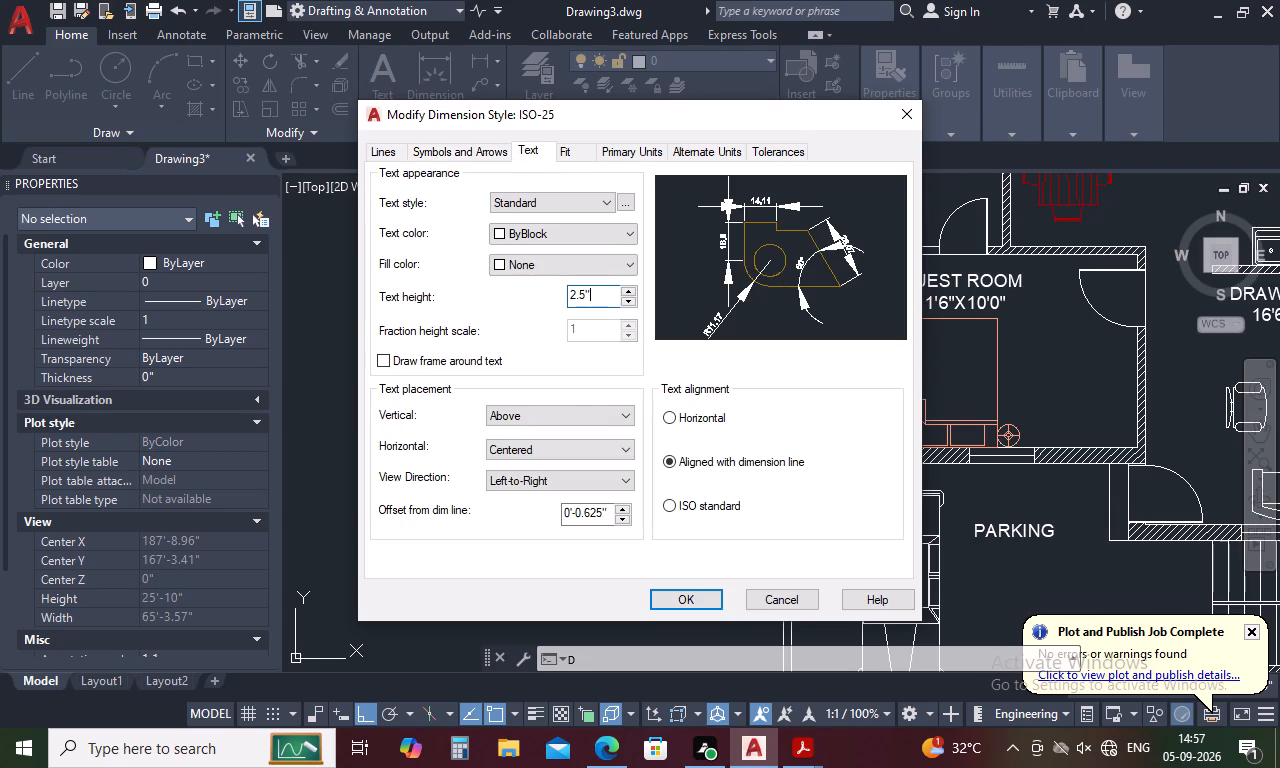
{"action": "key", "text": "BackSpace"}
{"action": "key", "text": "BackSpace"}
{"action": "key", "text": "BackSpace"}
{"action": "key", "text": "BackSpace"}
{"action": "key", "text": "BackSpace"}
{"action": "key", "text": "BackSpace"}
{"action": "key", "text": "BackSpace"}
{"action": "key", "text": "BackSpace"}
{"action": "type", "text": "10"}
{"action": "key", "text": "Return"}
Set ISO-25 primary units to Engineering with 0'-0.0" precision, save the changes and make the style current.
{"action": "left_click", "coordinate": [640, 152]}
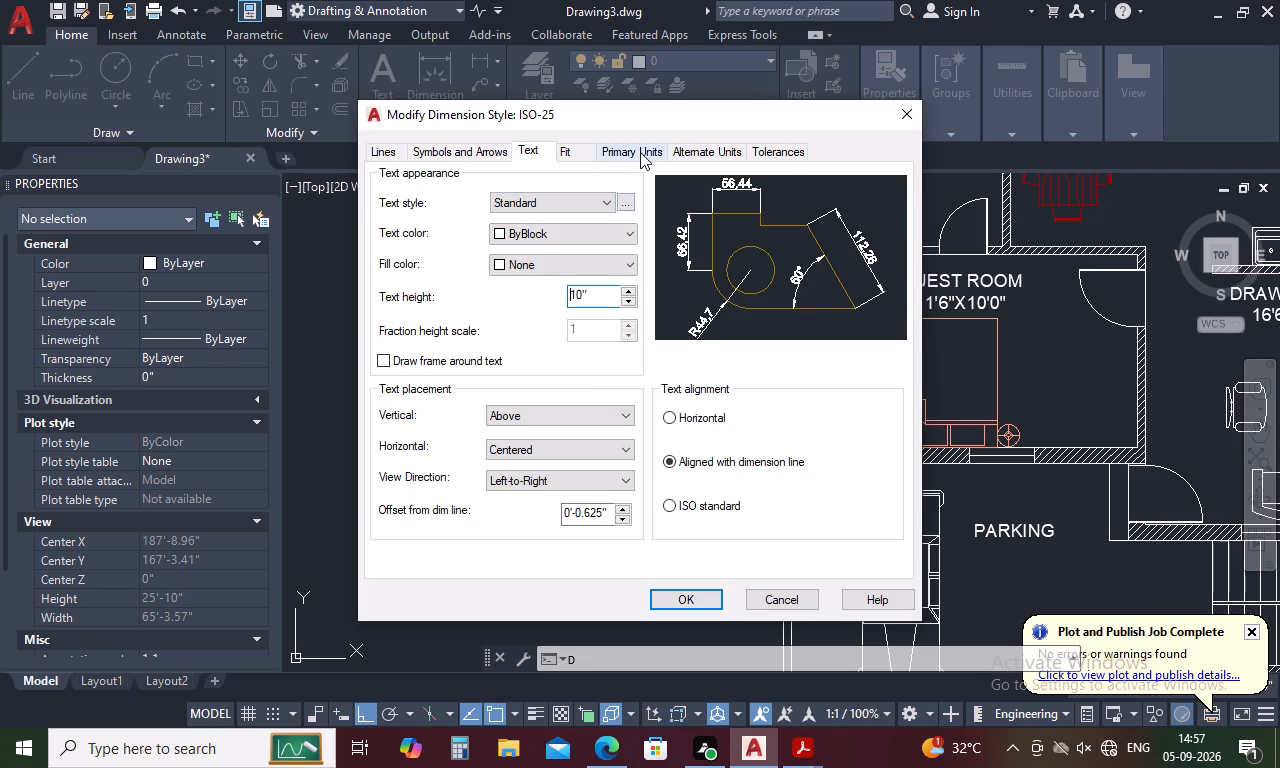
{"action": "left_click", "coordinate": [551, 194]}
{"action": "left_click", "coordinate": [540, 235]}
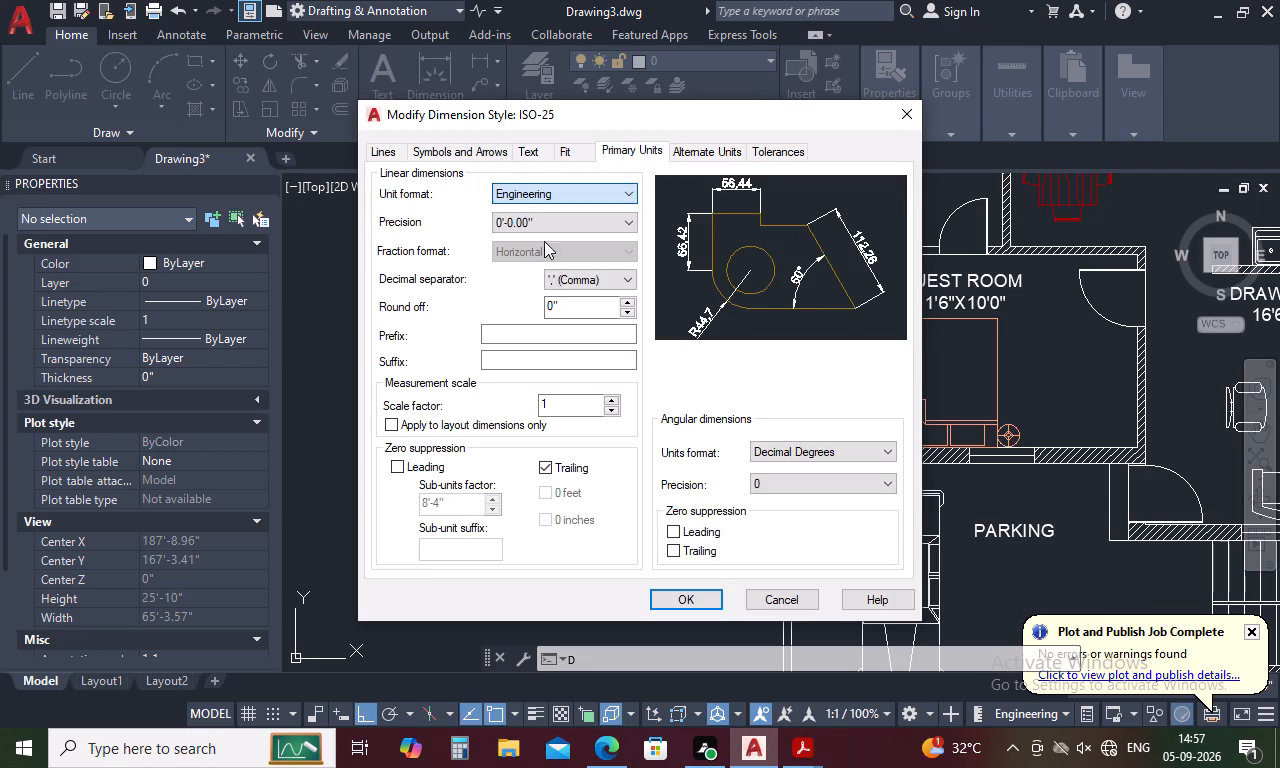
{"action": "left_click", "coordinate": [593, 224]}
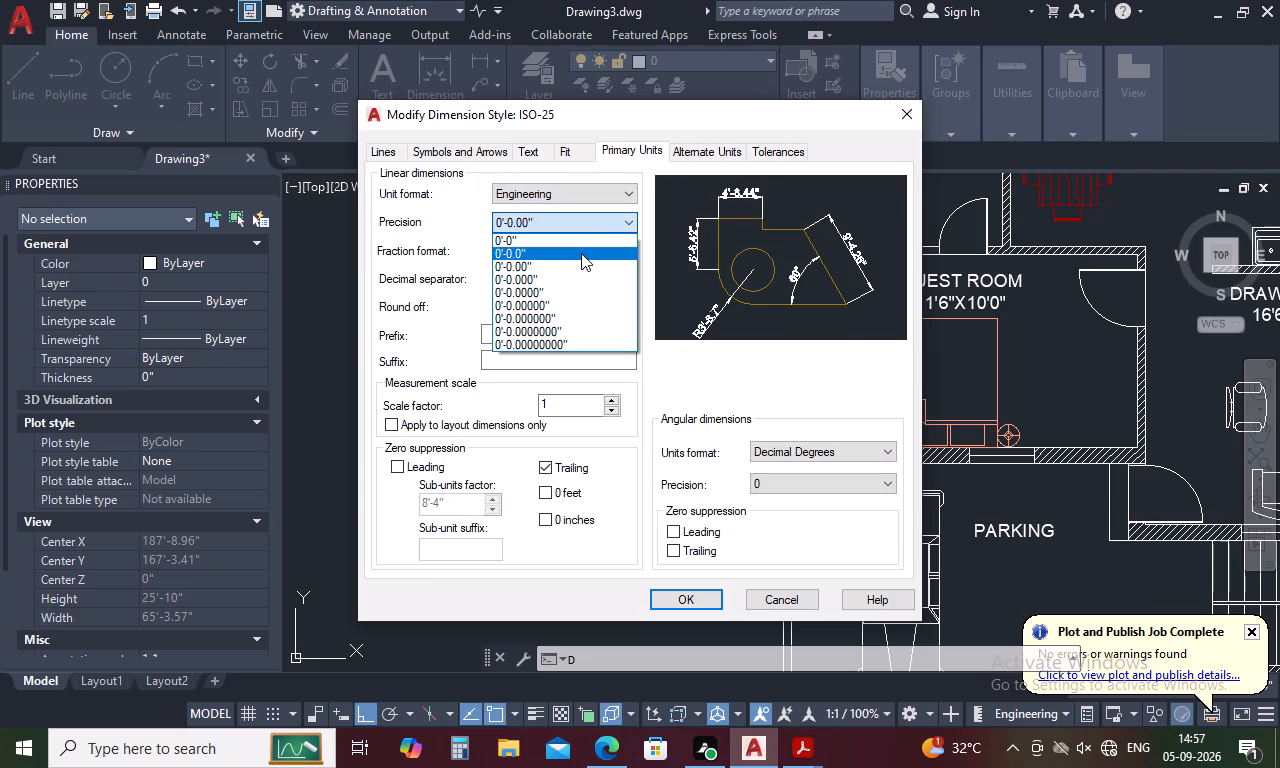
{"action": "left_click", "coordinate": [581, 253]}
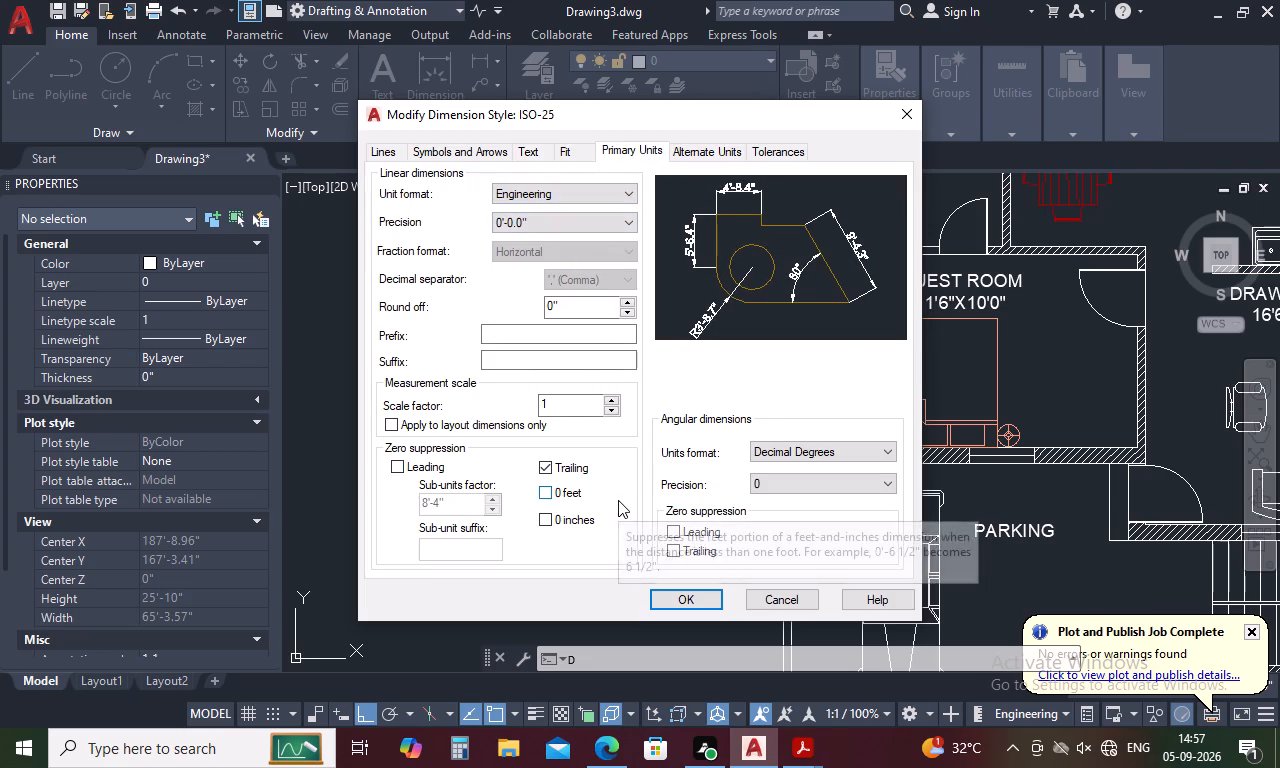
{"action": "left_click", "coordinate": [707, 596]}
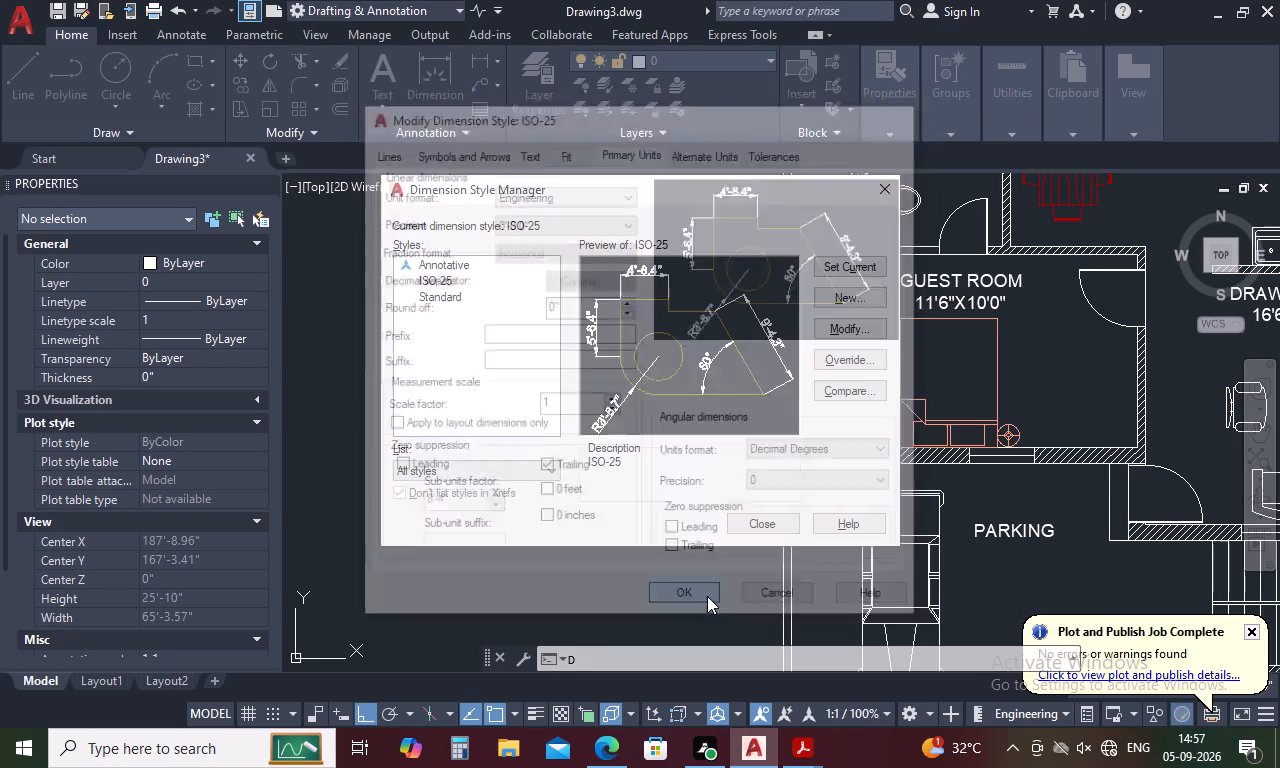
{"action": "left_click", "coordinate": [836, 266]}
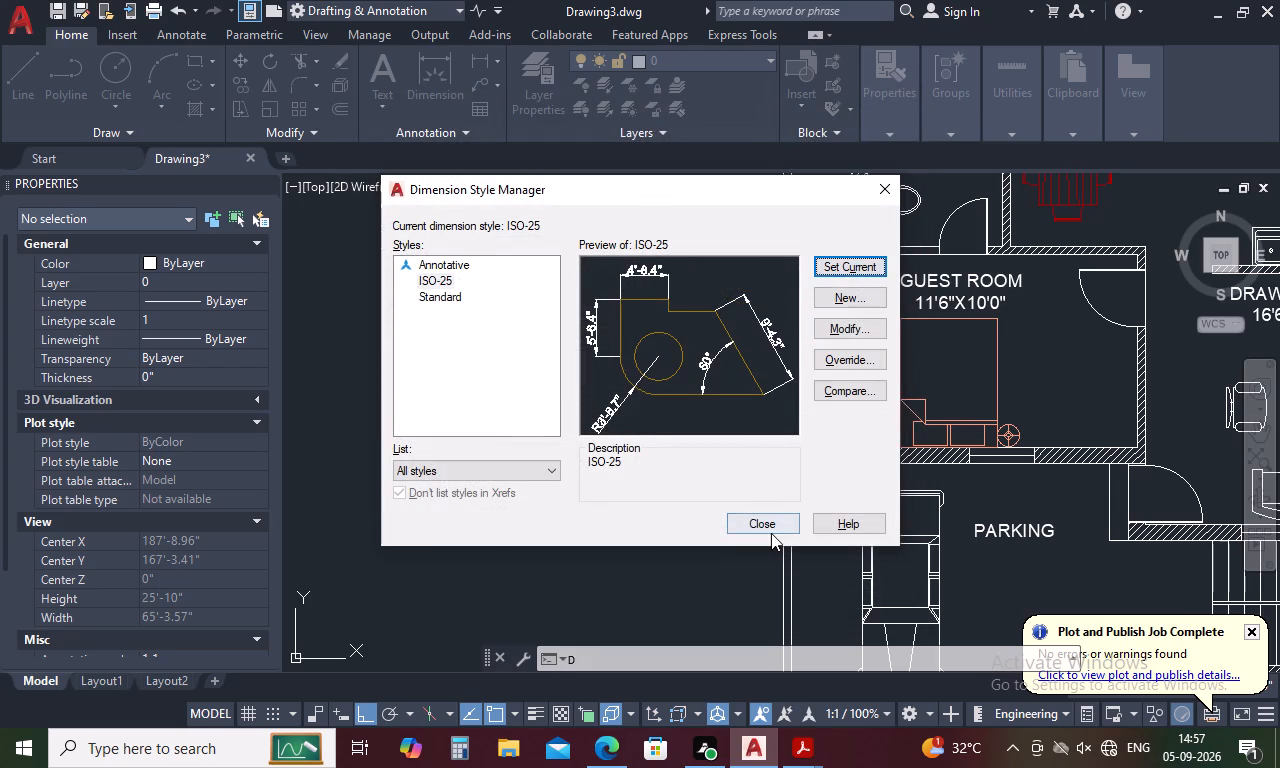
{"action": "left_click", "coordinate": [779, 526]}
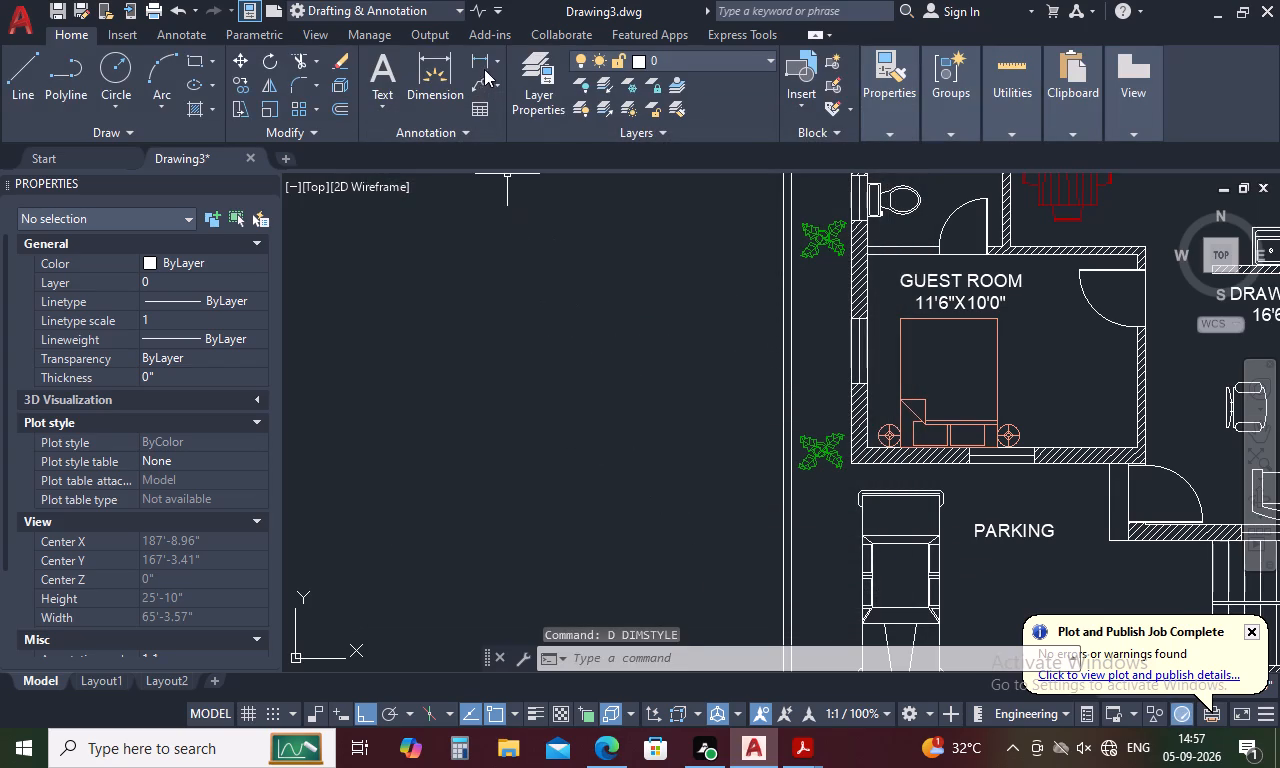
Add a linear dimension for the plot's overall width between its two outer north corners, placed above the plan.
{"action": "left_click", "coordinate": [488, 66]}
{"action": "scroll", "coordinate": [577, 303], "scroll_direction": "down", "scroll_amount": 5}
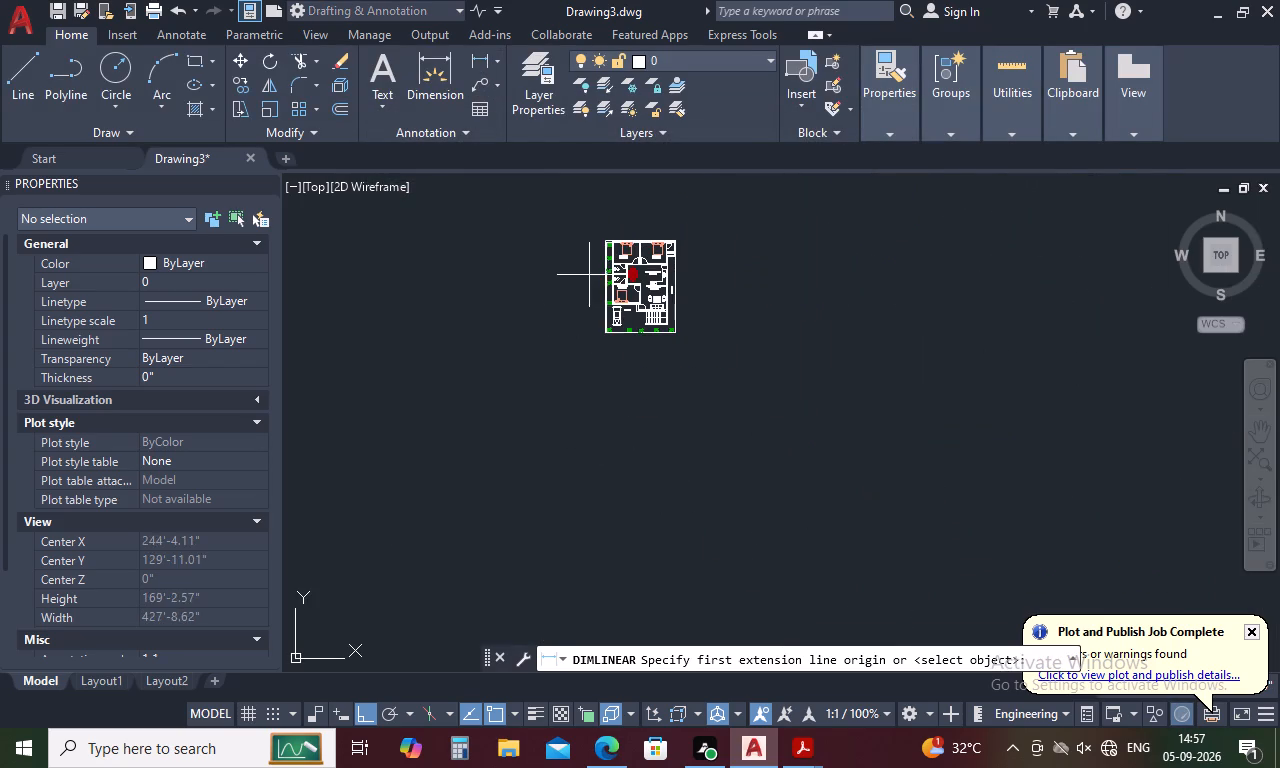
{"action": "scroll", "coordinate": [600, 232], "scroll_direction": "up", "scroll_amount": 5}
{"action": "left_click", "coordinate": [647, 322]}
{"action": "scroll", "coordinate": [647, 321], "scroll_direction": "down", "scroll_amount": 1}
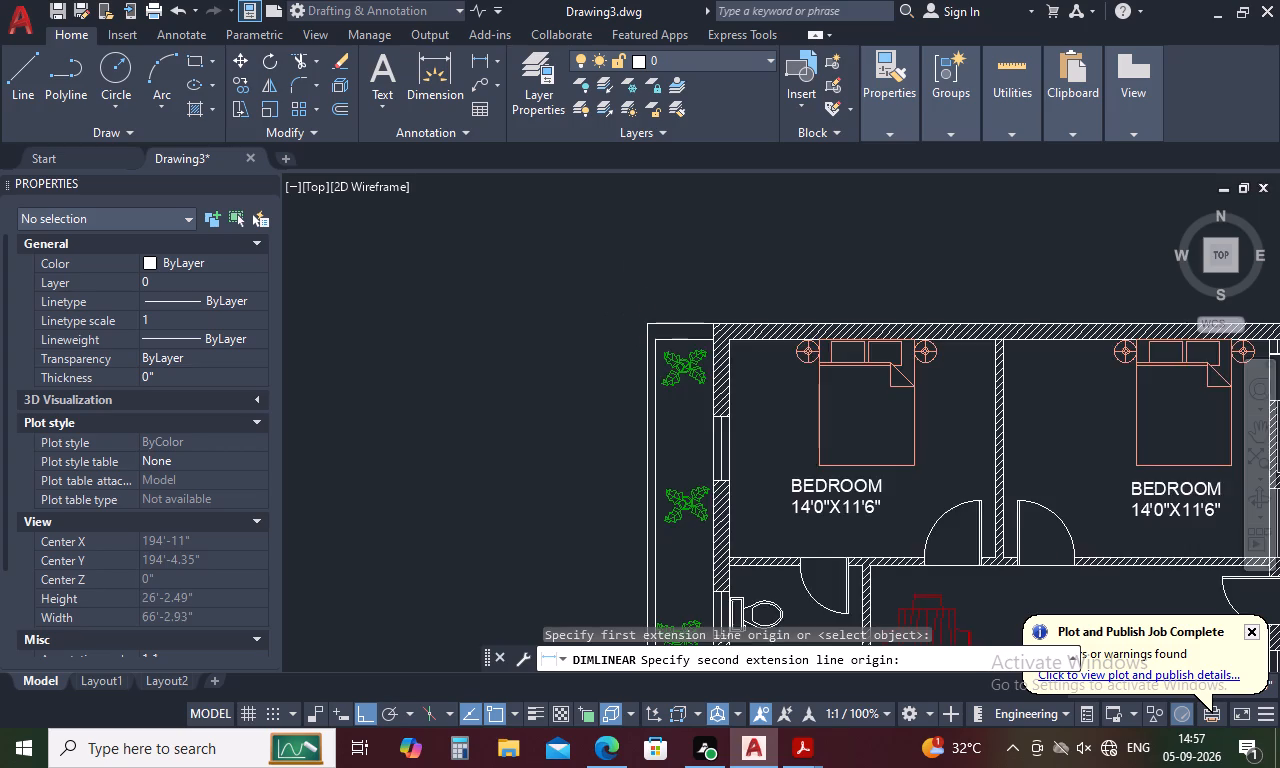
{"action": "scroll", "coordinate": [647, 321], "scroll_direction": "down", "scroll_amount": 1}
{"action": "scroll", "coordinate": [926, 319], "scroll_direction": "up", "scroll_amount": 3}
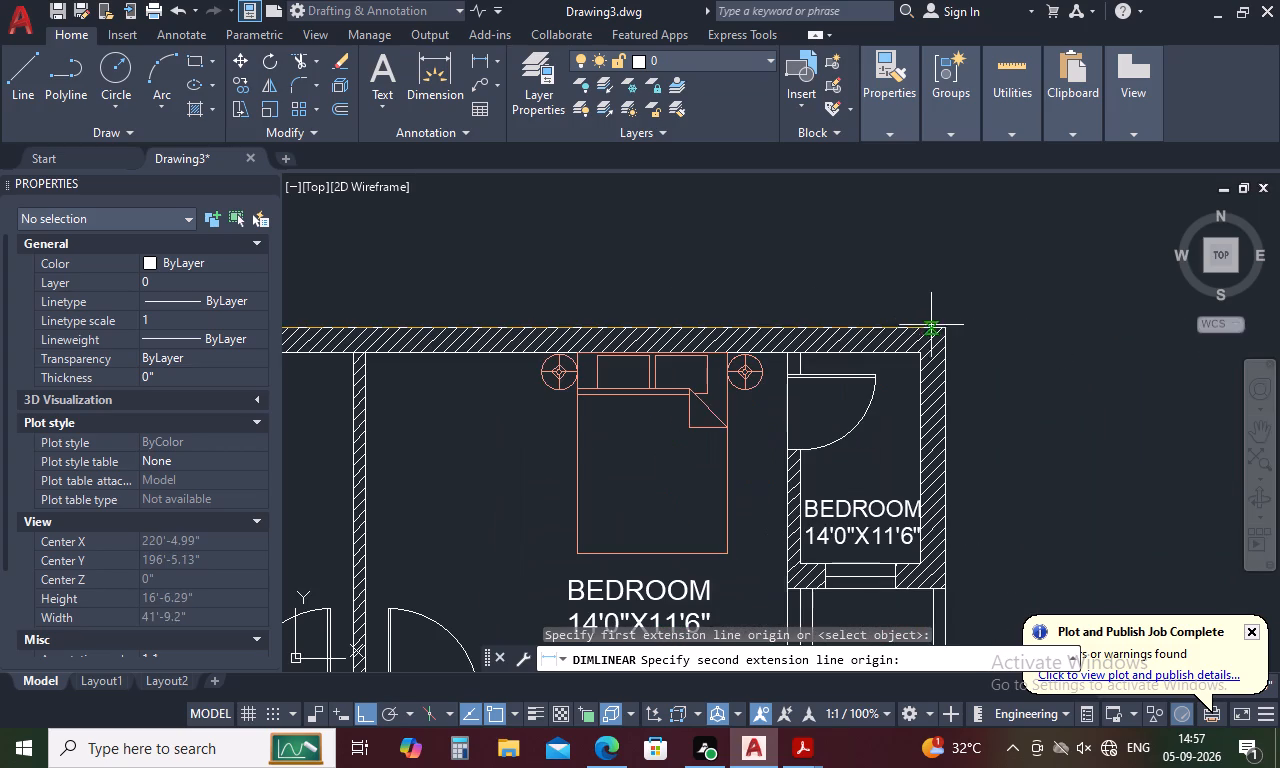
{"action": "left_click", "coordinate": [943, 331]}
{"action": "left_click", "coordinate": [939, 263]}
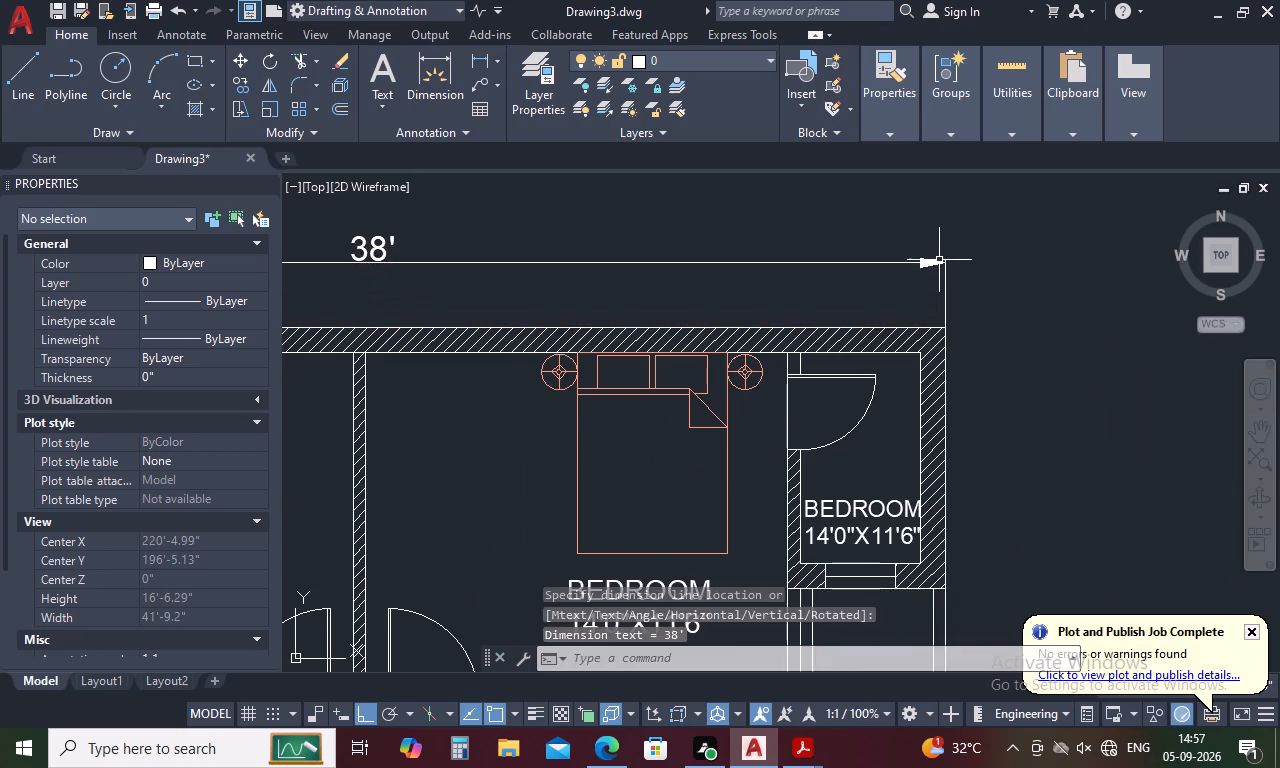
Add a linear dimension for the plot's overall depth along its east boundary, placed outside the plan.
{"action": "scroll", "coordinate": [939, 260], "scroll_direction": "down", "scroll_amount": 3}
{"action": "key", "text": "space"}
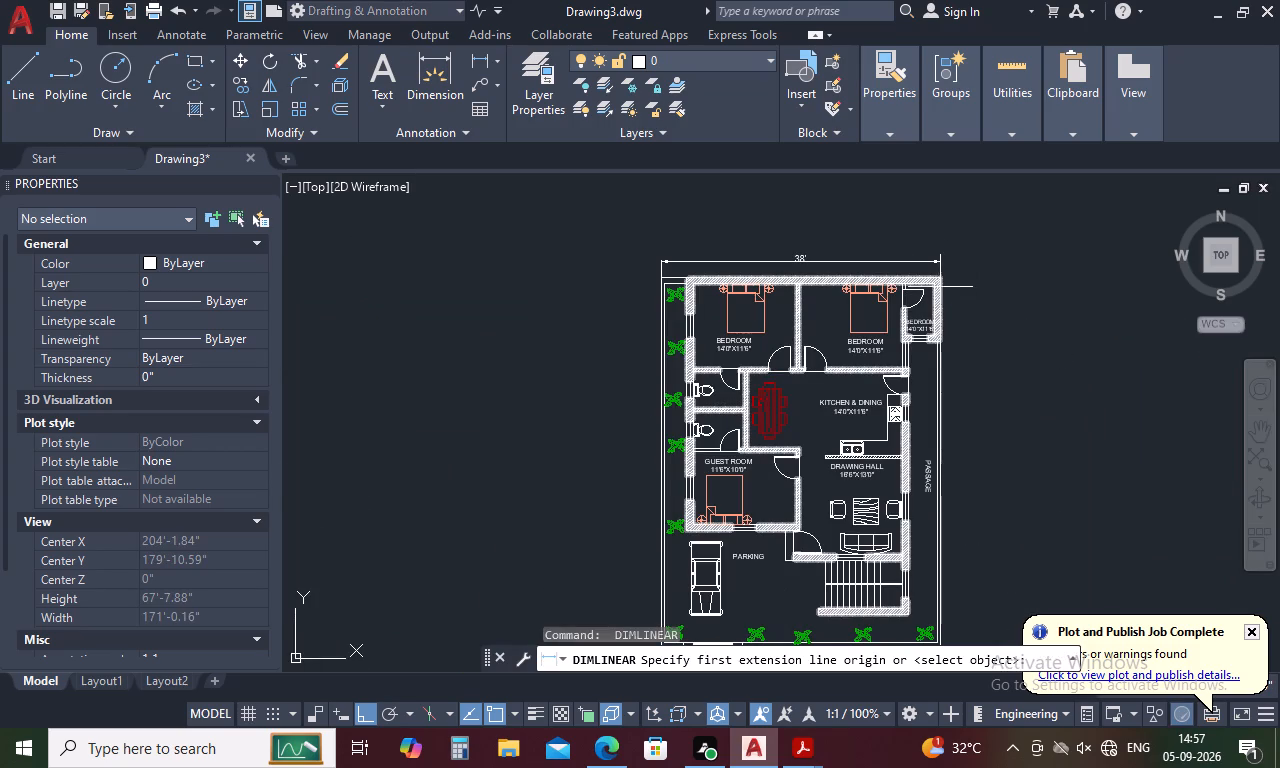
{"action": "scroll", "coordinate": [940, 272], "scroll_direction": "up", "scroll_amount": 3}
{"action": "scroll", "coordinate": [944, 283], "scroll_direction": "down", "scroll_amount": 3}
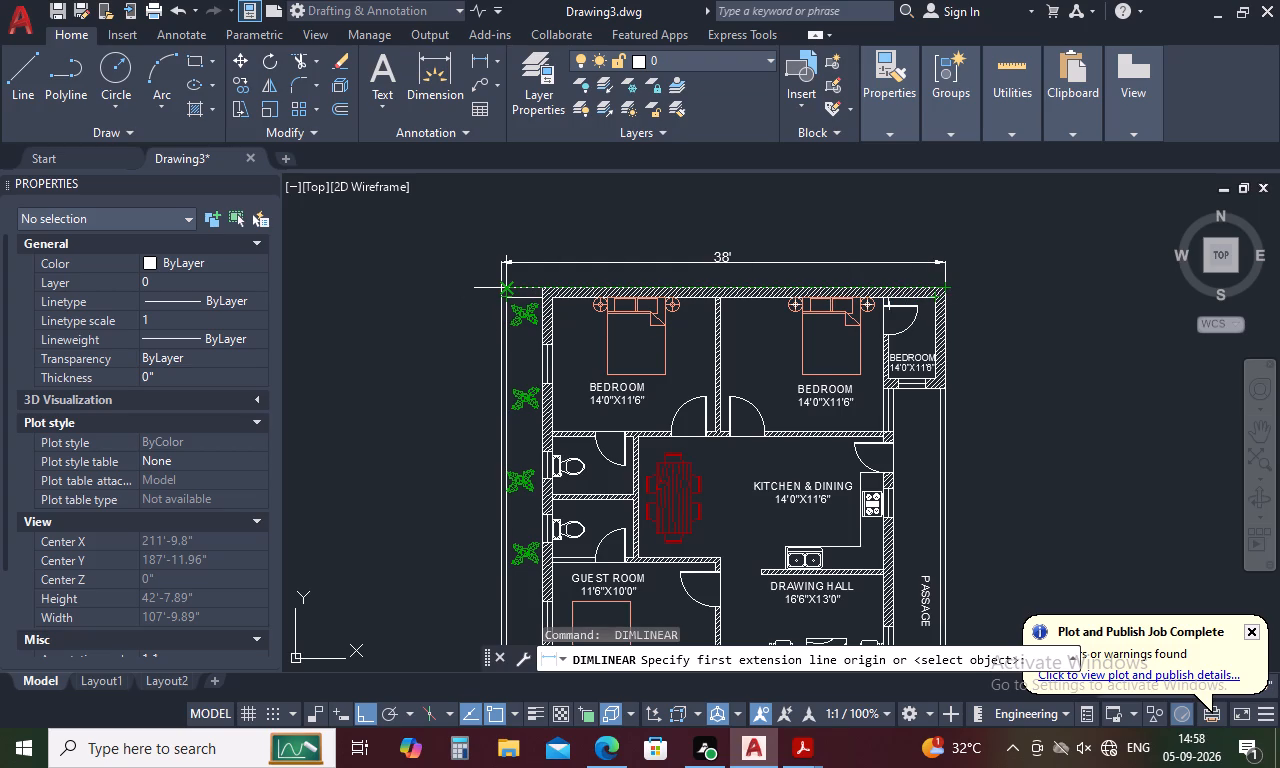
{"action": "left_click", "coordinate": [949, 282]}
{"action": "scroll", "coordinate": [949, 278], "scroll_direction": "down", "scroll_amount": 3}
{"action": "scroll", "coordinate": [930, 421], "scroll_direction": "up", "scroll_amount": 4}
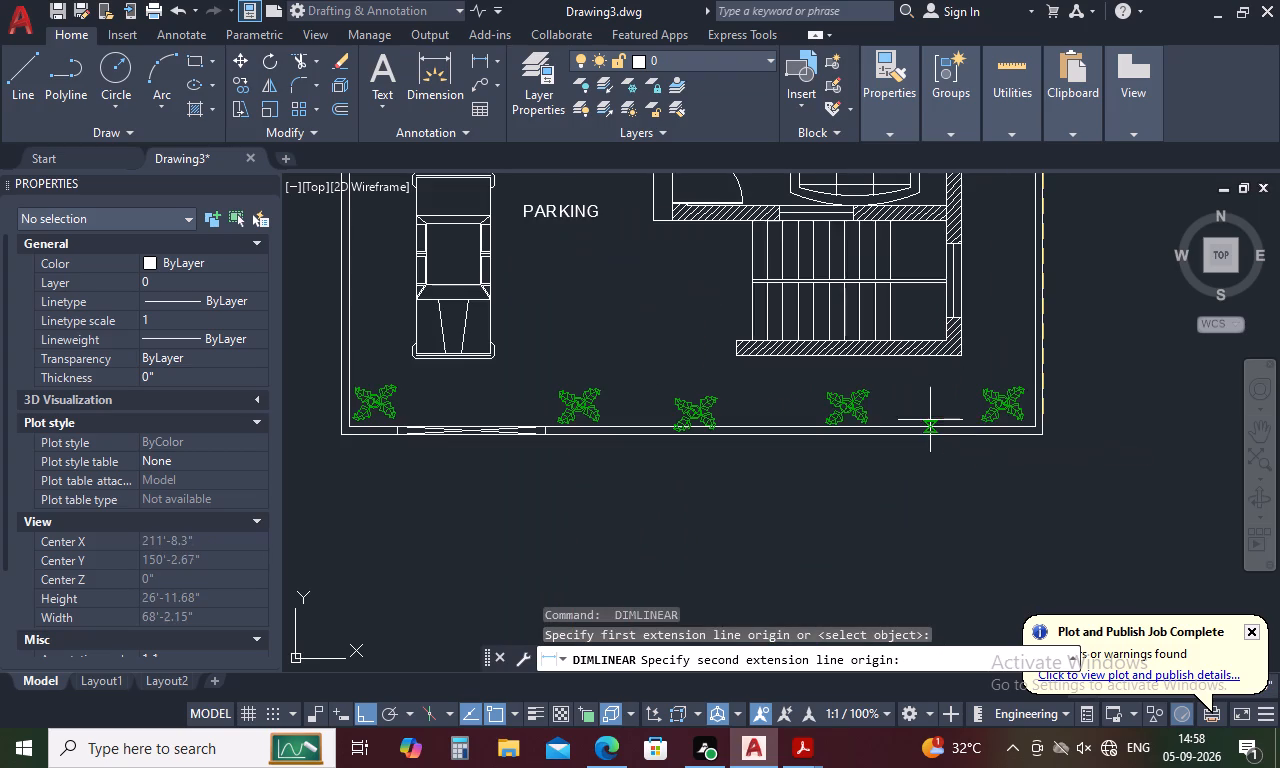
{"action": "left_click", "coordinate": [1048, 431]}
{"action": "scroll", "coordinate": [1117, 436], "scroll_direction": "down", "scroll_amount": 3}
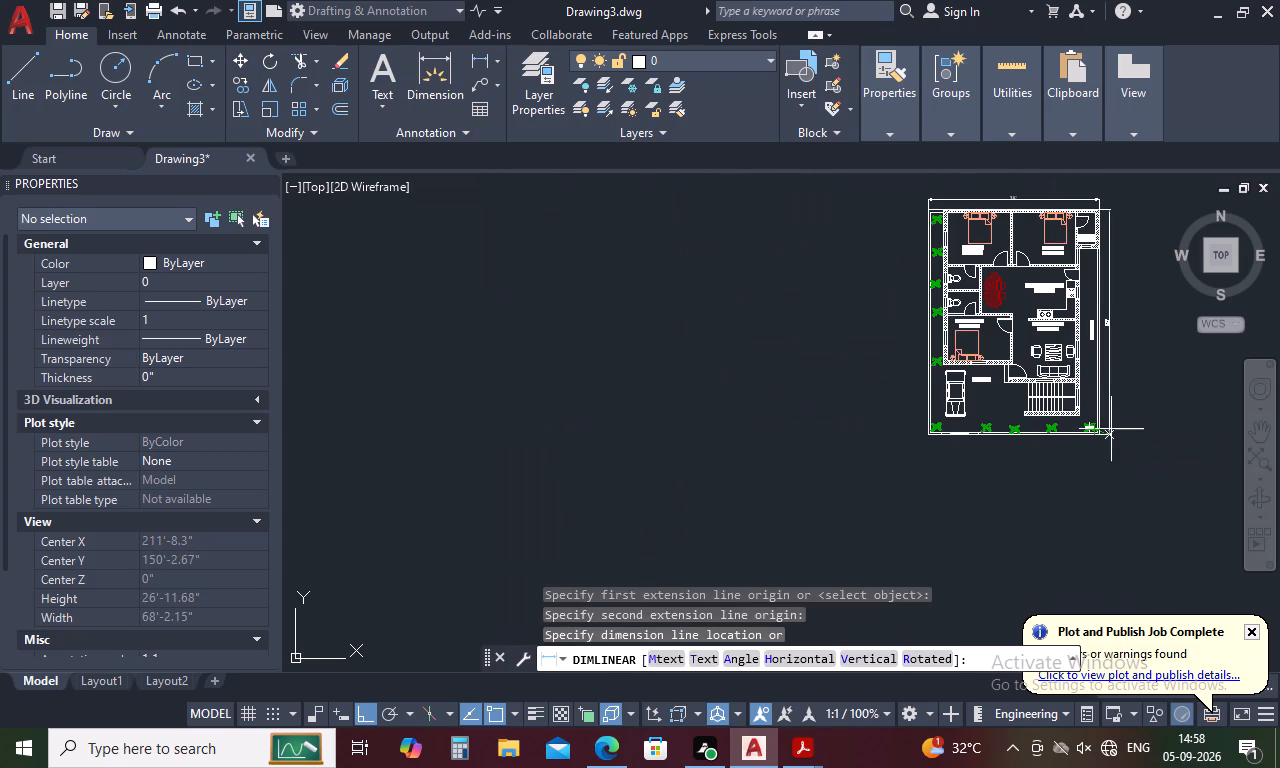
{"action": "left_click", "coordinate": [1113, 429]}
{"action": "scroll", "coordinate": [1094, 315], "scroll_direction": "up", "scroll_amount": 3}
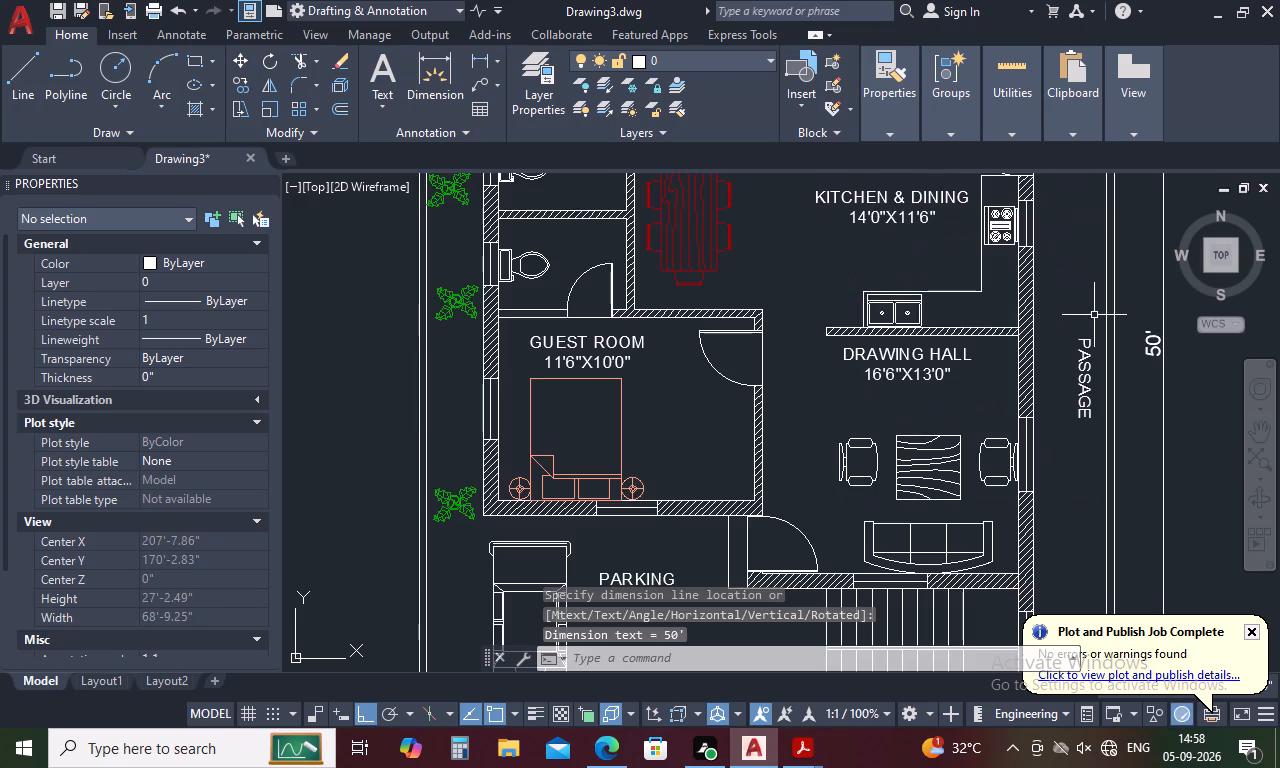
Add a vertical linear dimension from the drawing hall's outer south-west corner to the south boundary wall's inner face.
{"action": "scroll", "coordinate": [1036, 323], "scroll_direction": "down", "scroll_amount": 2}
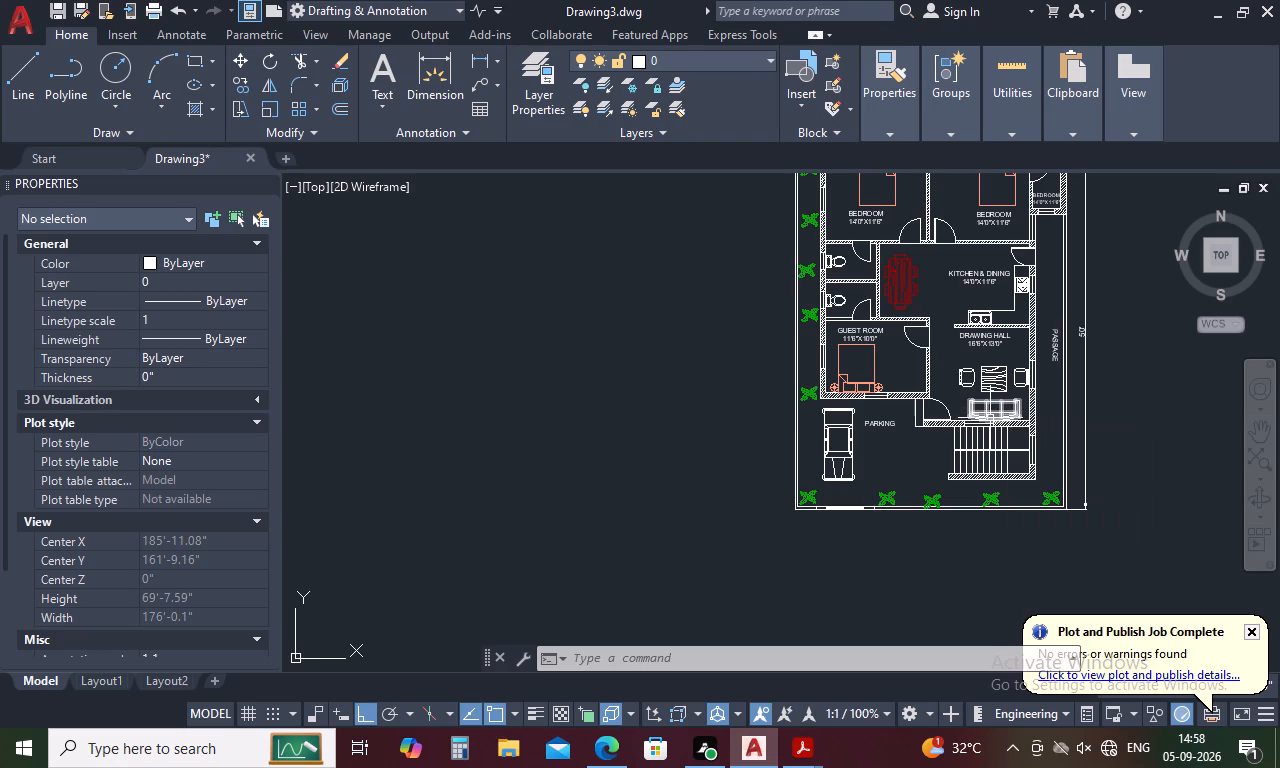
{"action": "key", "text": "space"}
{"action": "scroll", "coordinate": [924, 430], "scroll_direction": "up", "scroll_amount": 3}
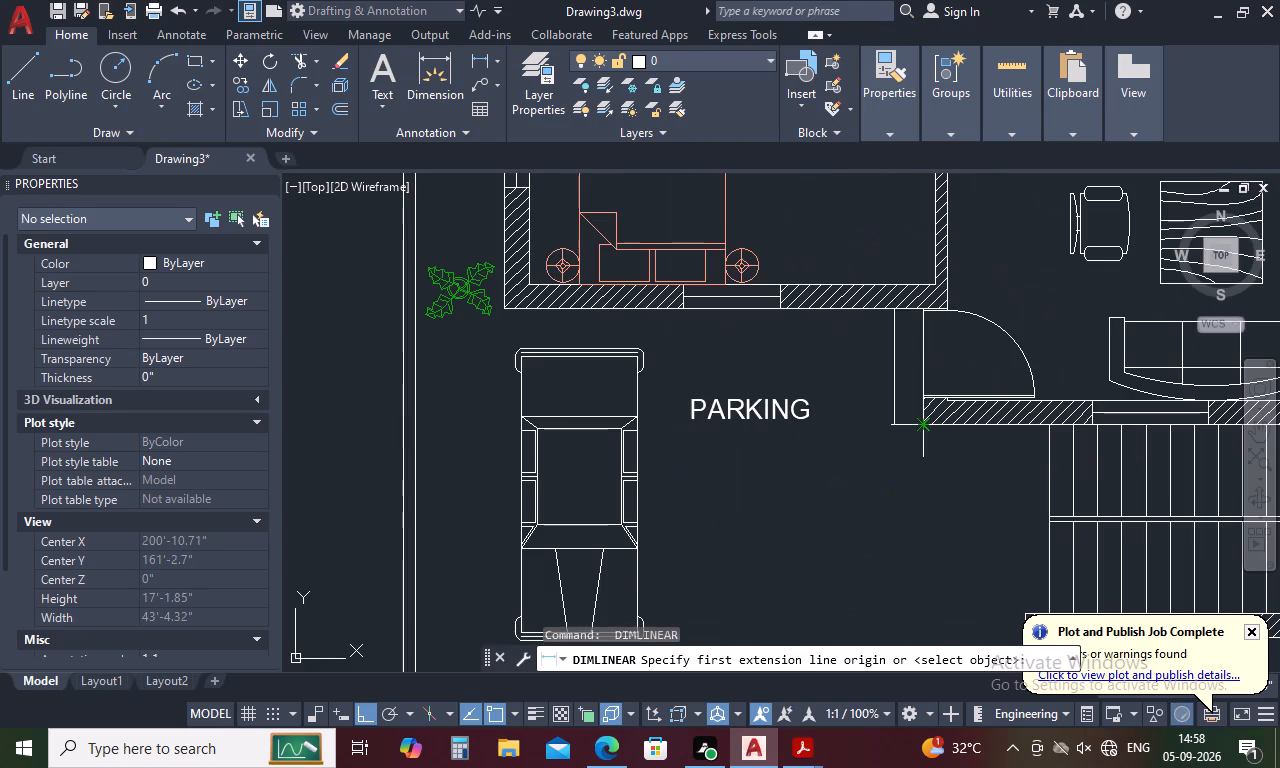
{"action": "left_click", "coordinate": [924, 430]}
{"action": "scroll", "coordinate": [924, 430], "scroll_direction": "down", "scroll_amount": 2}
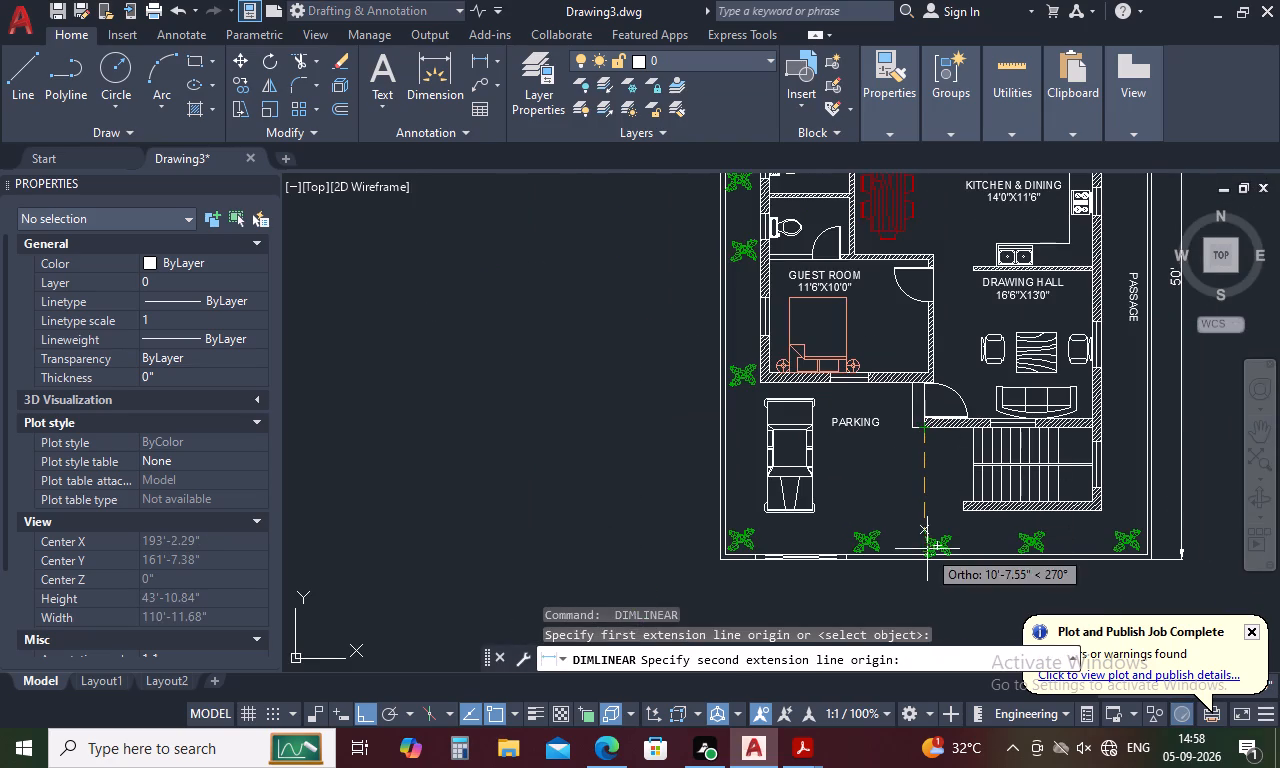
{"action": "scroll", "coordinate": [926, 553], "scroll_direction": "up", "scroll_amount": 3}
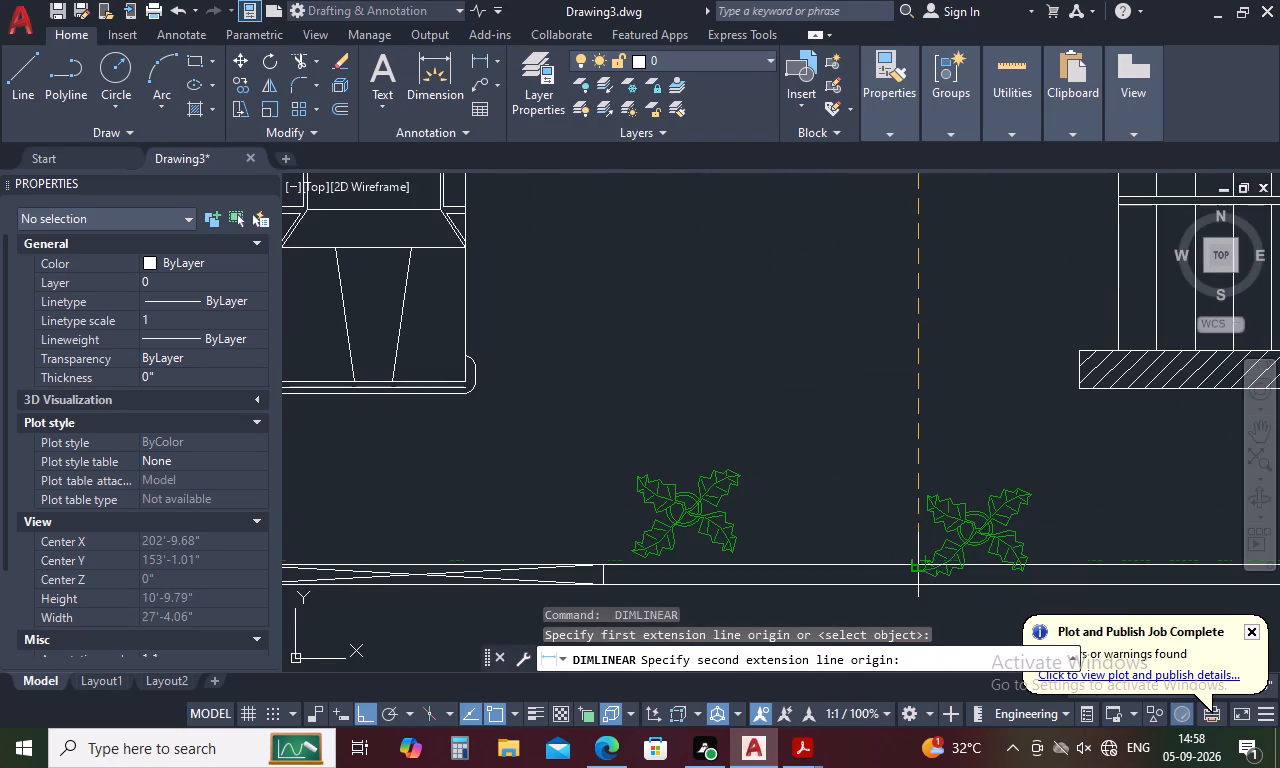
{"action": "left_click", "coordinate": [914, 566]}
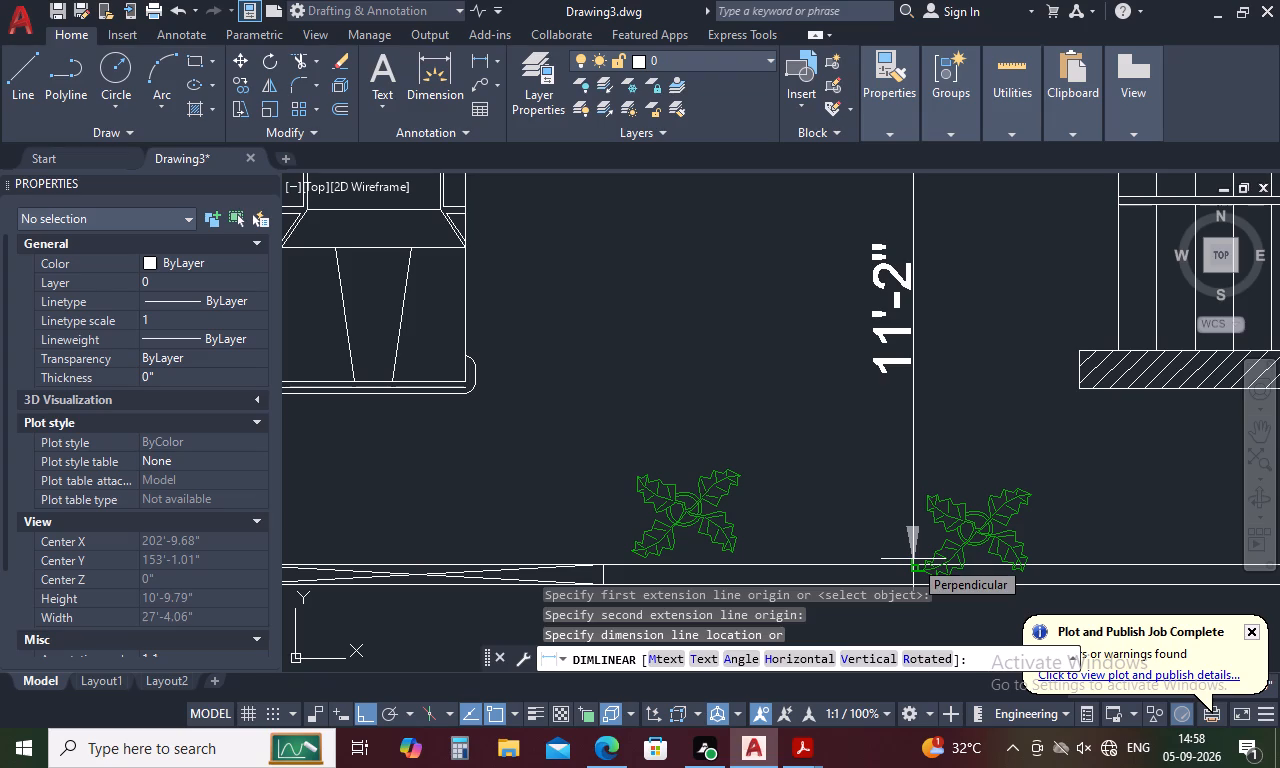
{"action": "left_click", "coordinate": [913, 558]}
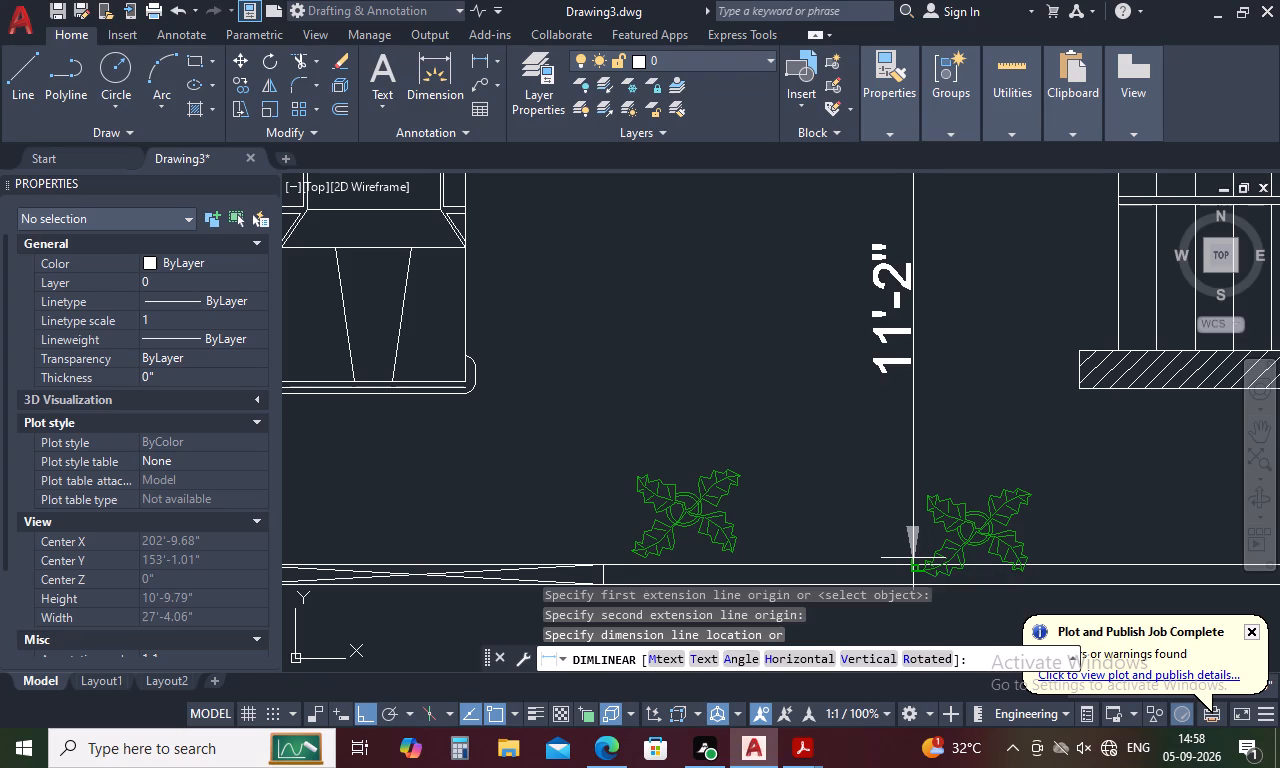
Add a horizontal linear dimension across the parking's north side, from the guest room's outer south-west corner to the entrance step, just below the wall.
{"action": "scroll", "coordinate": [882, 453], "scroll_direction": "down", "scroll_amount": 2}
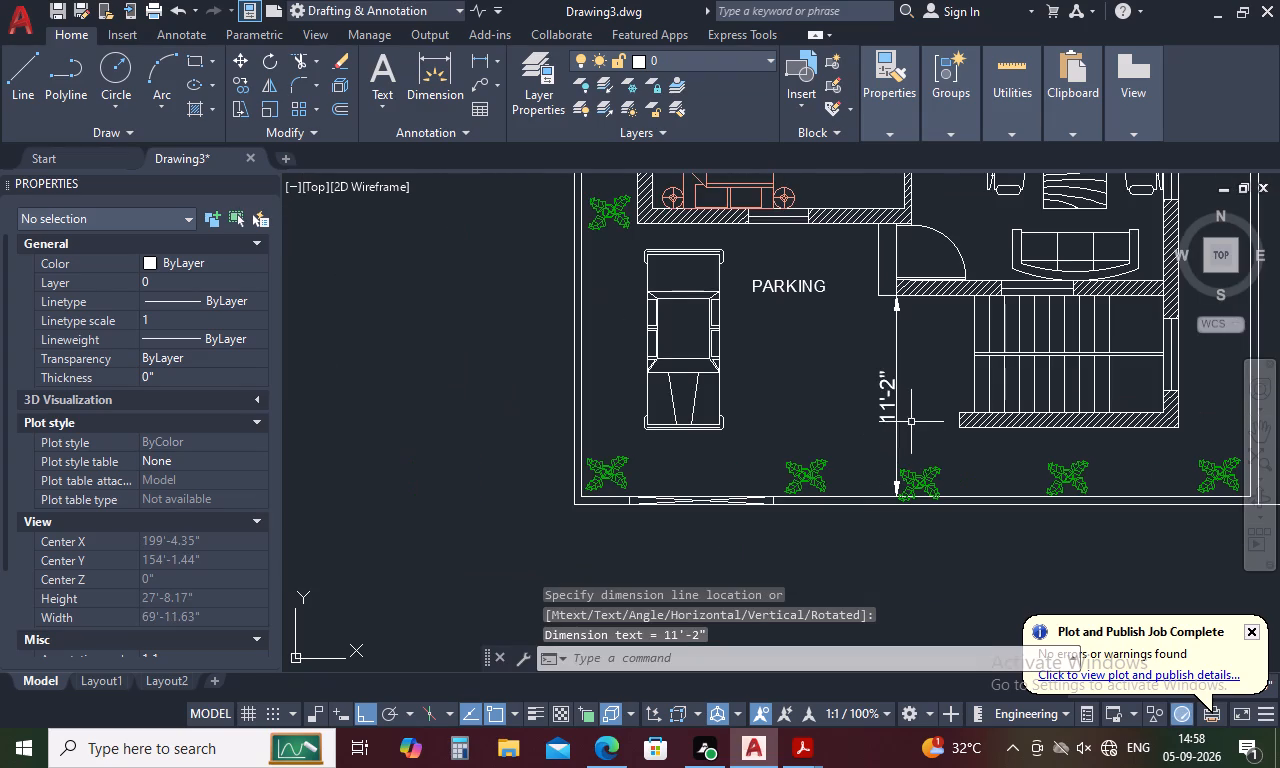
{"action": "key", "text": "space"}
{"action": "left_click", "coordinate": [639, 227]}
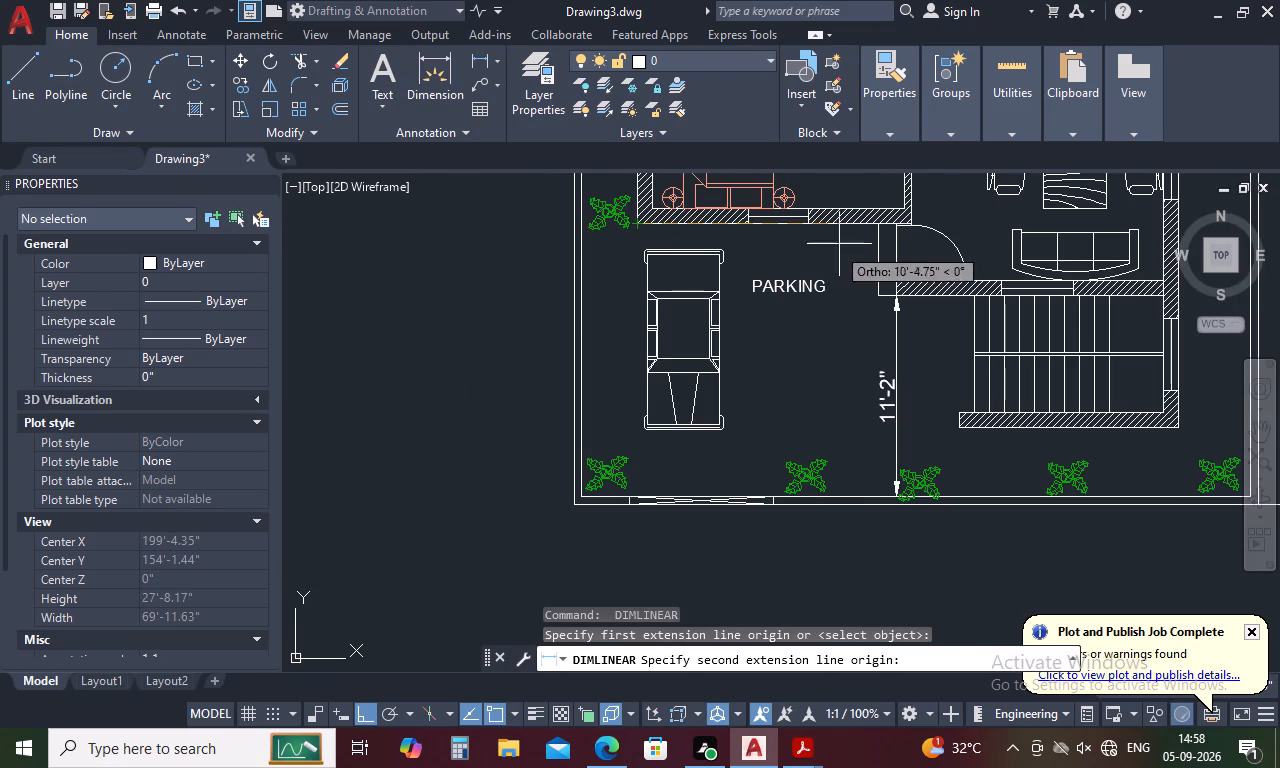
{"action": "left_click", "coordinate": [880, 226]}
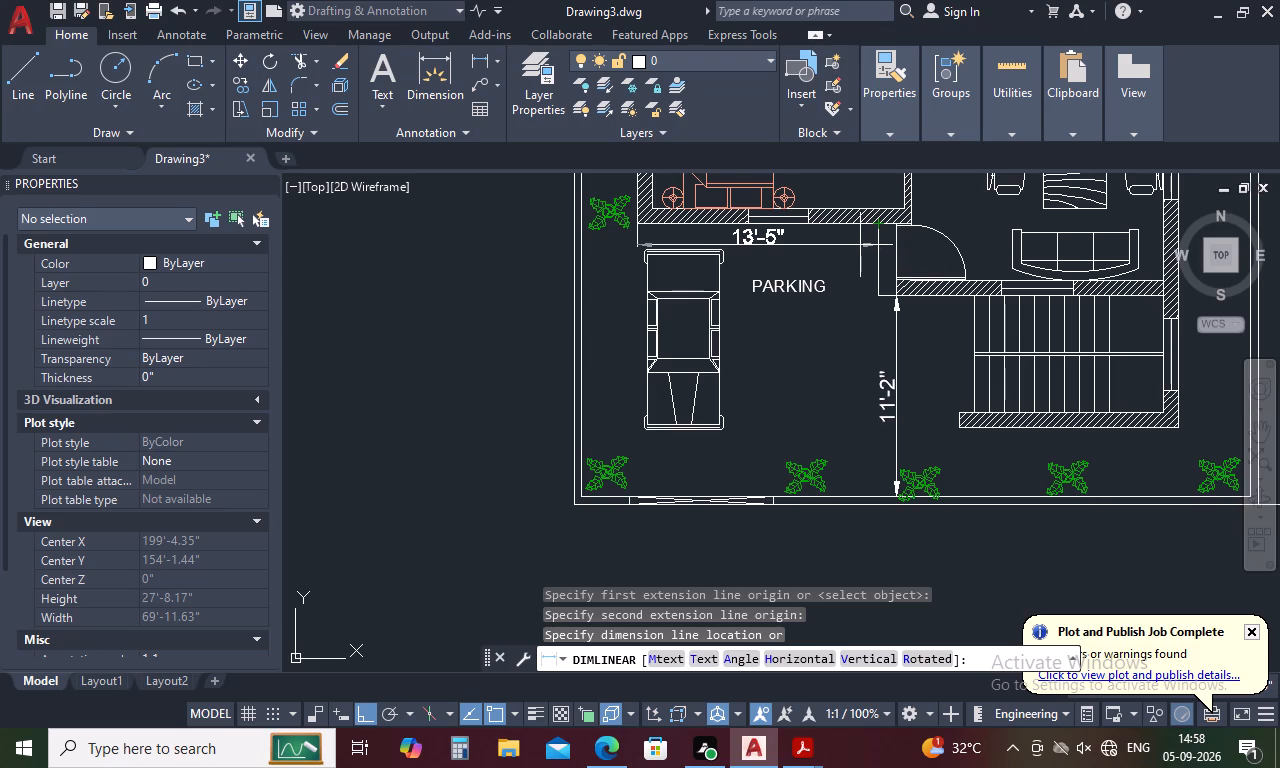
{"action": "left_click", "coordinate": [860, 245]}
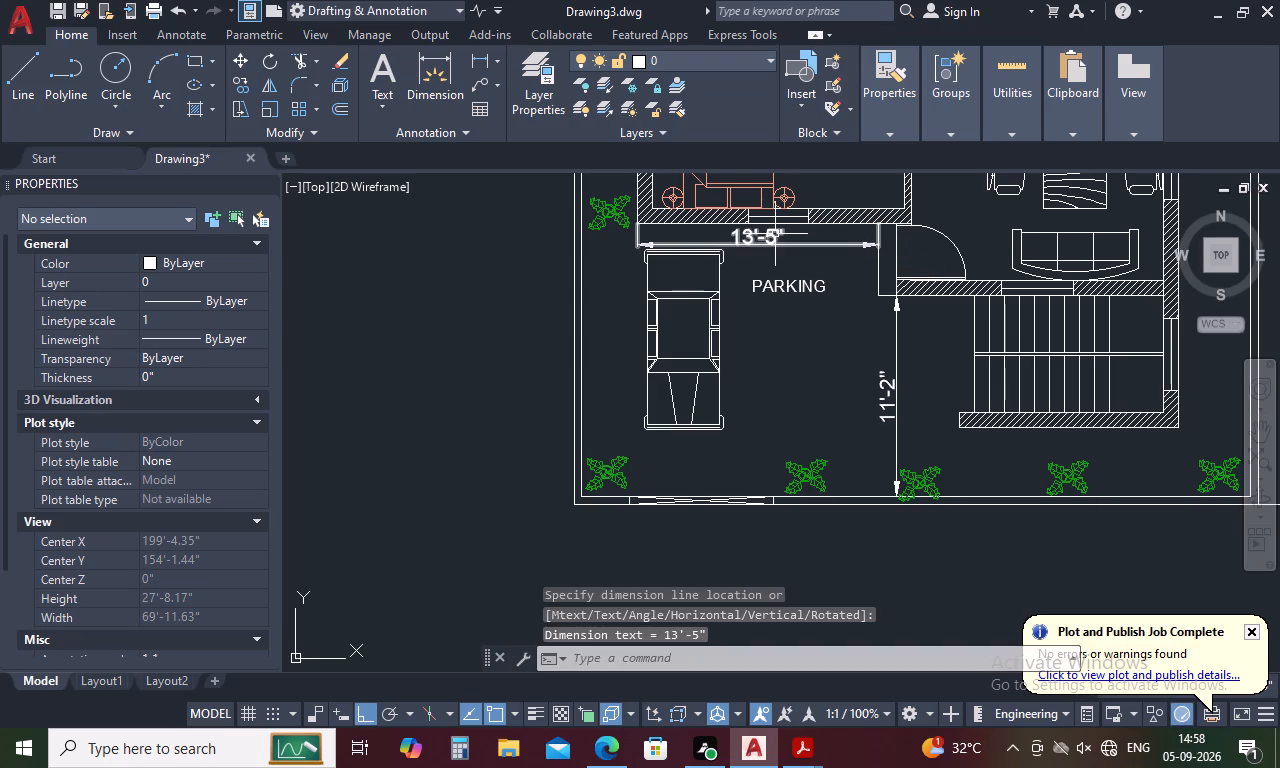
Override the text of the horizontal parking dimension below the guest room with 11'-1".
{"action": "double_click", "coordinate": [775, 235]}
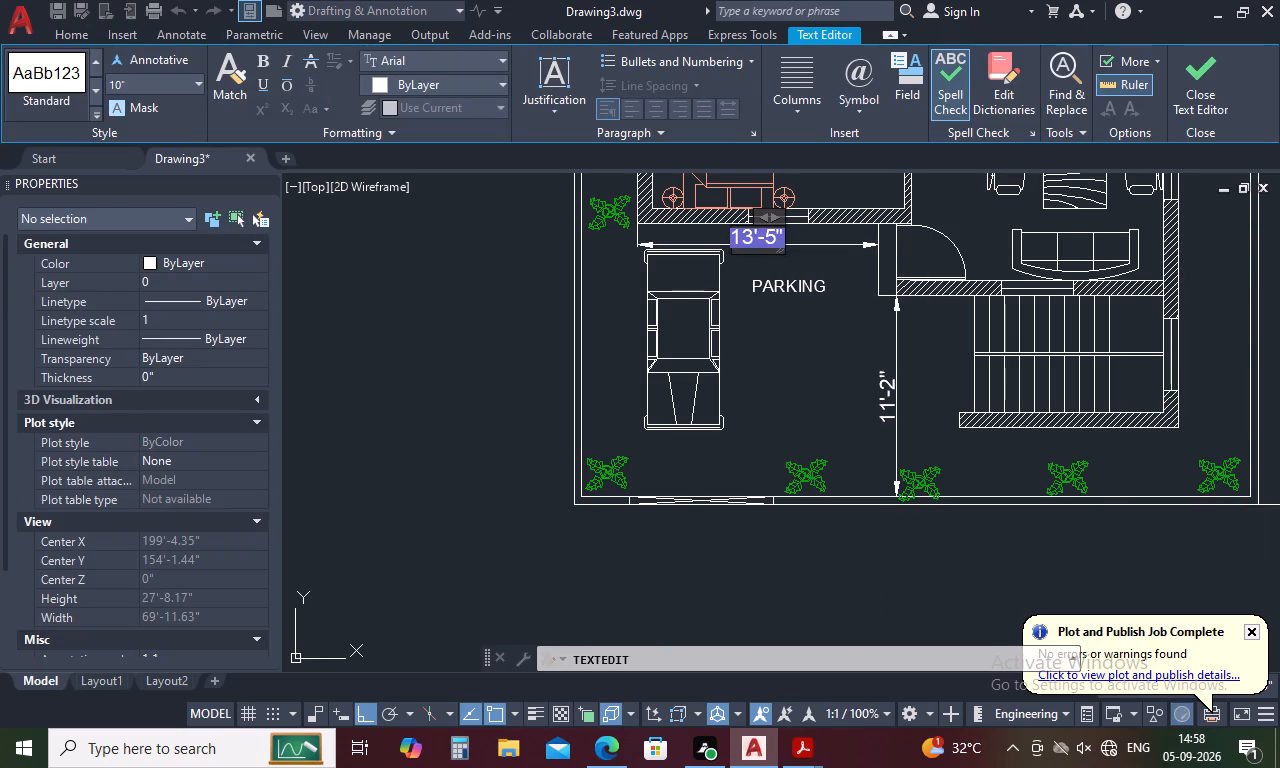
{"action": "left_click", "coordinate": [753, 235]}
{"action": "key", "text": "BackSpace"}
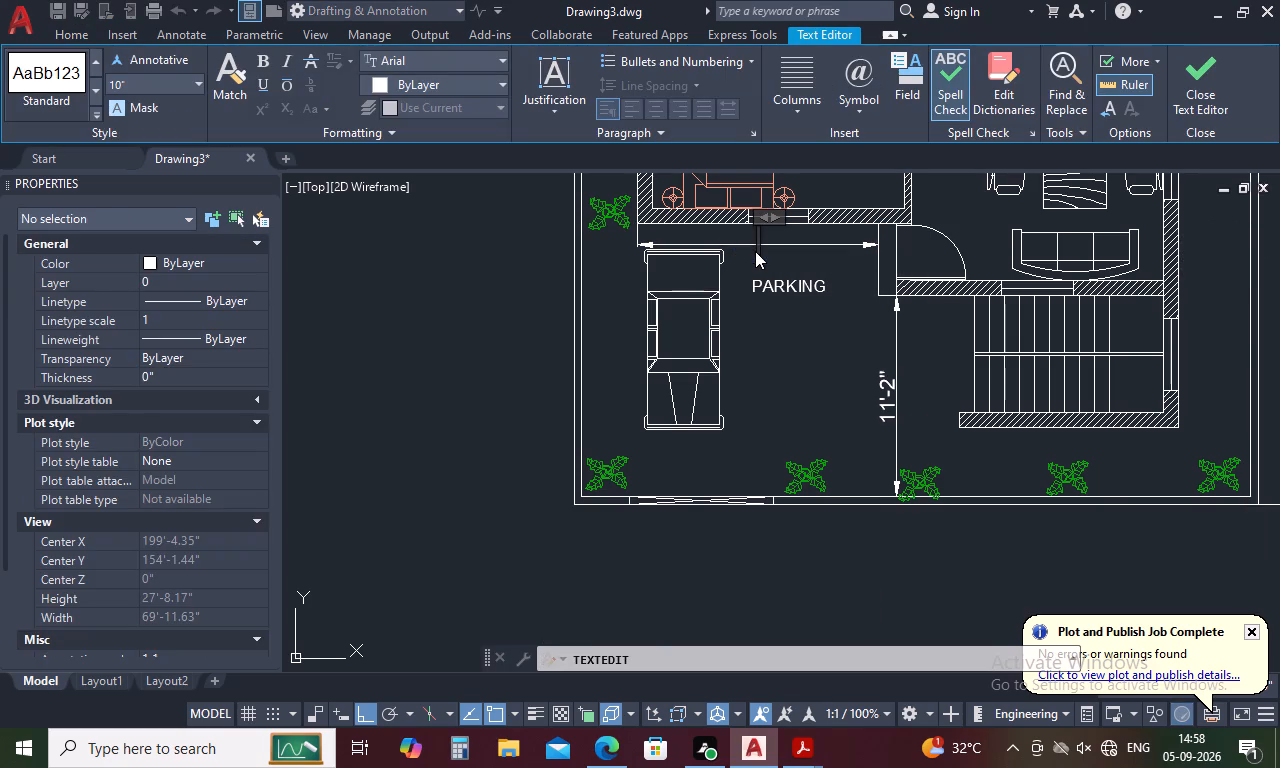
{"action": "type", "text": "11"}
{"action": "key", "text": "apostrophe"}
{"action": "key", "text": "1"}
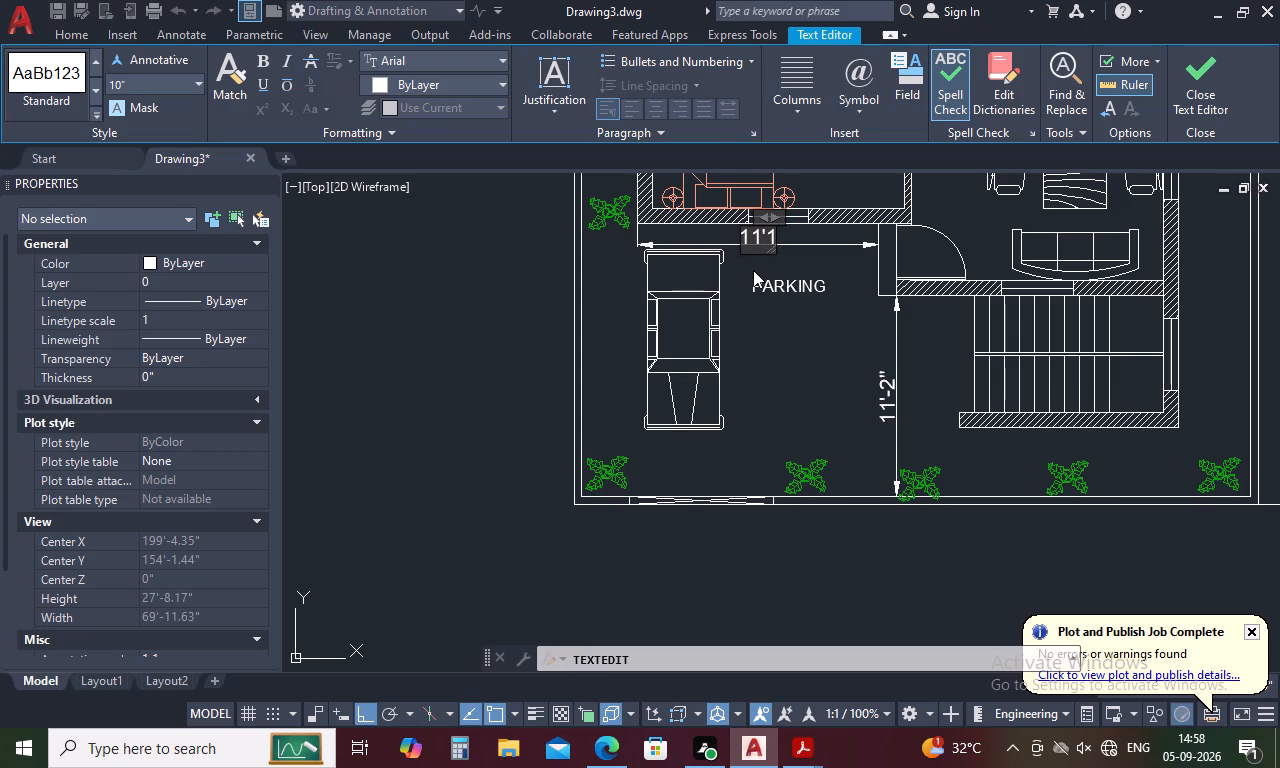
{"action": "key", "text": "BackSpace"}
{"action": "key", "text": "minus"}
{"action": "key", "text": "1"}
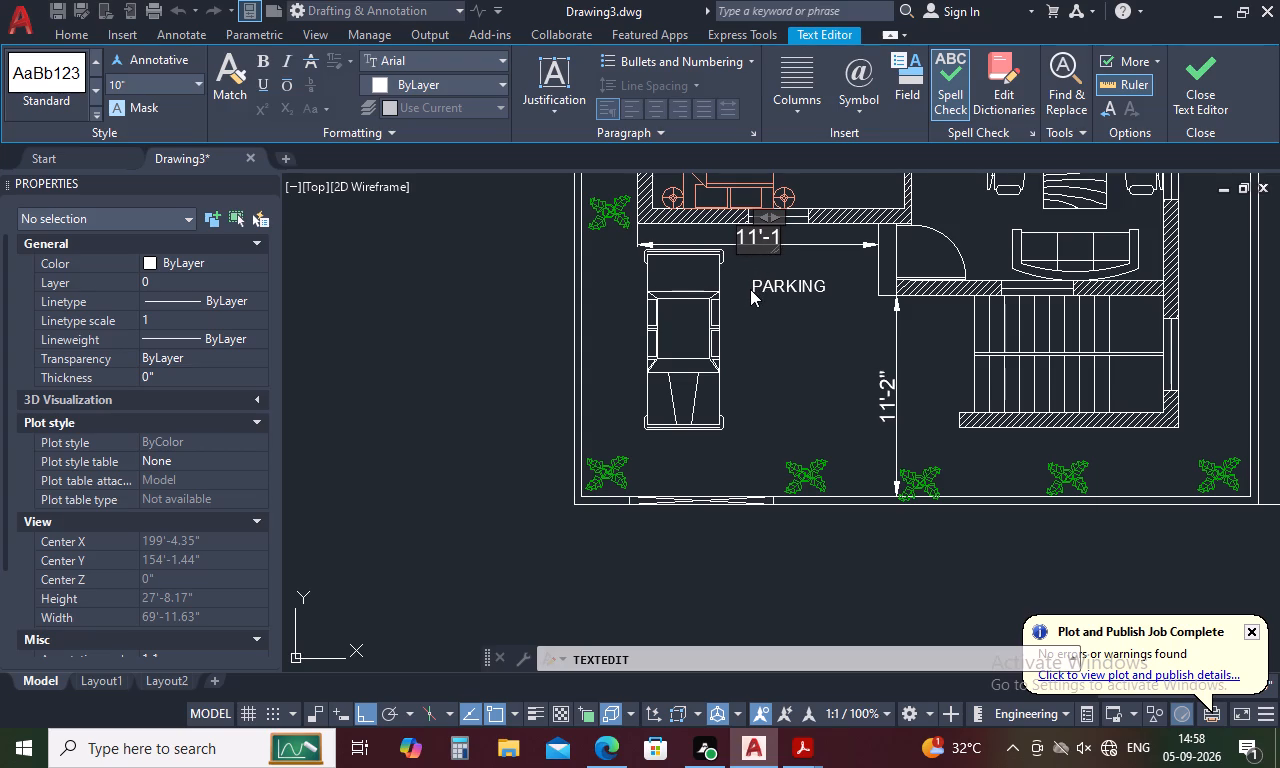
{"action": "key", "text": "shift+quotedbl"}
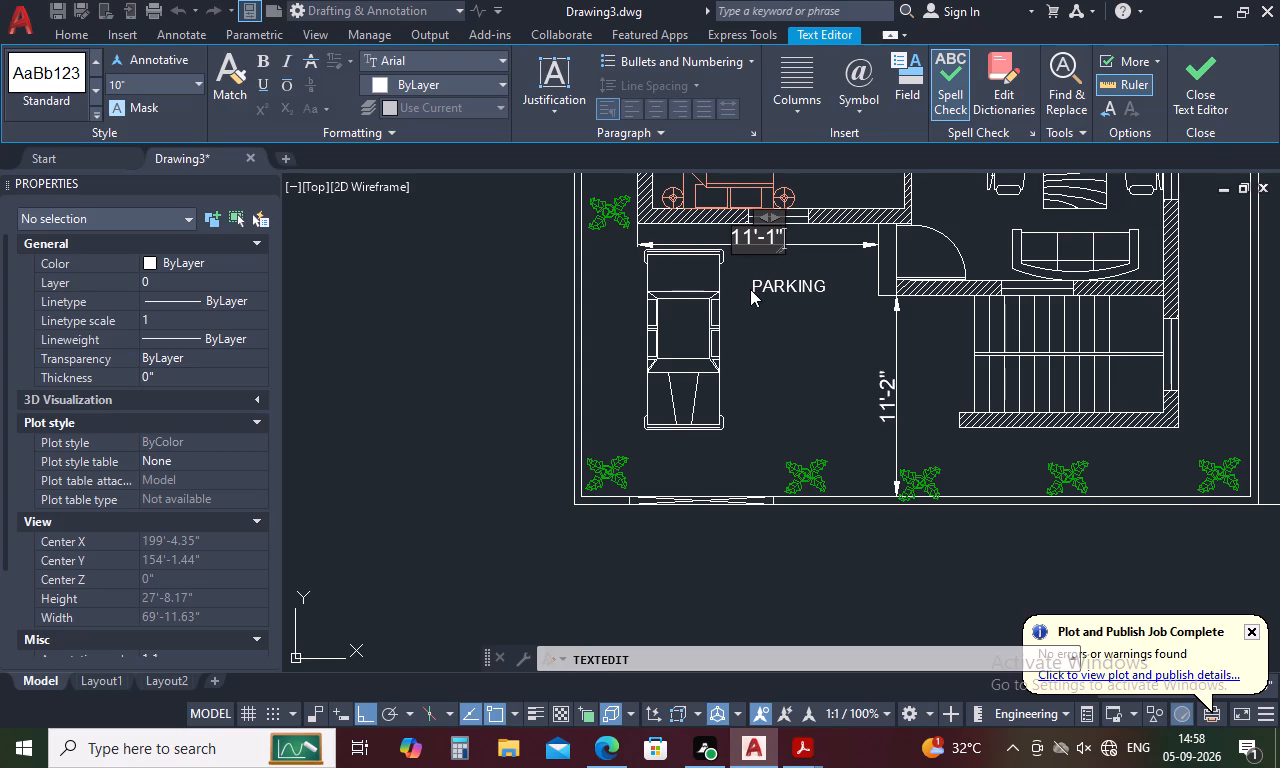
{"action": "left_click", "coordinate": [807, 350]}
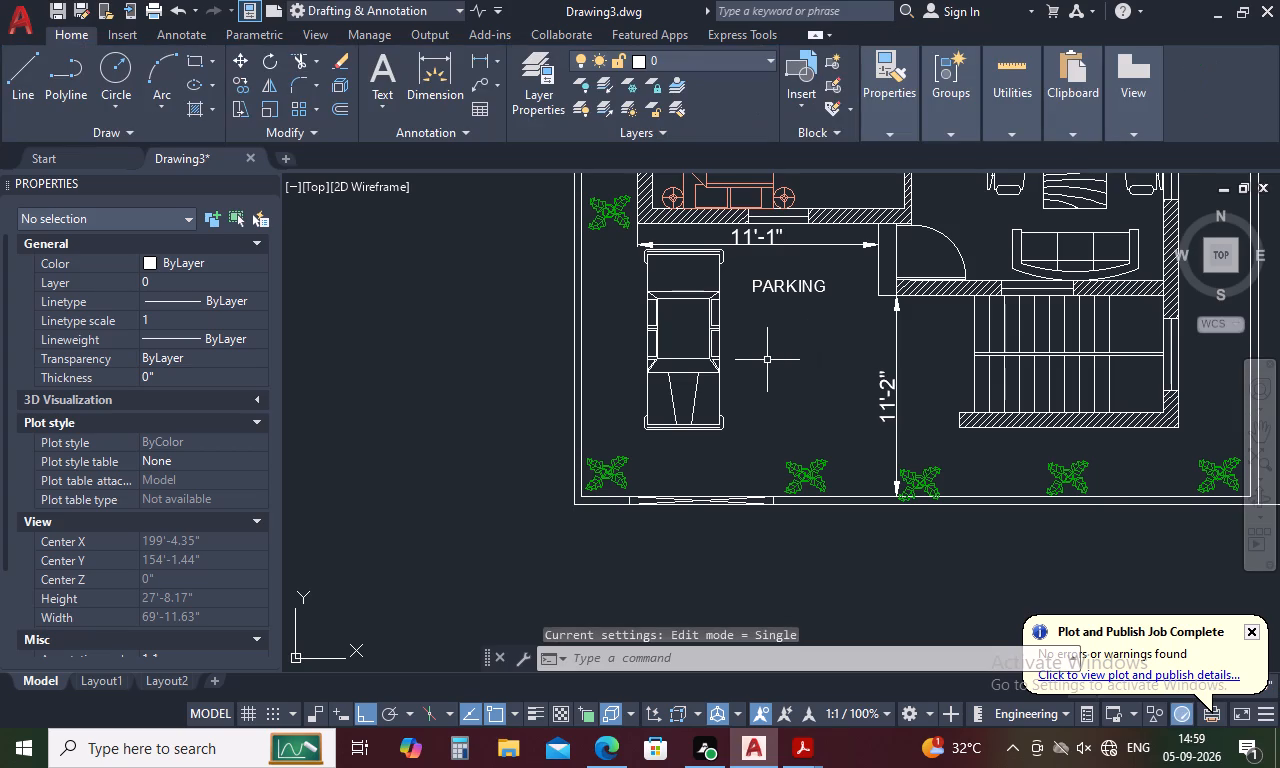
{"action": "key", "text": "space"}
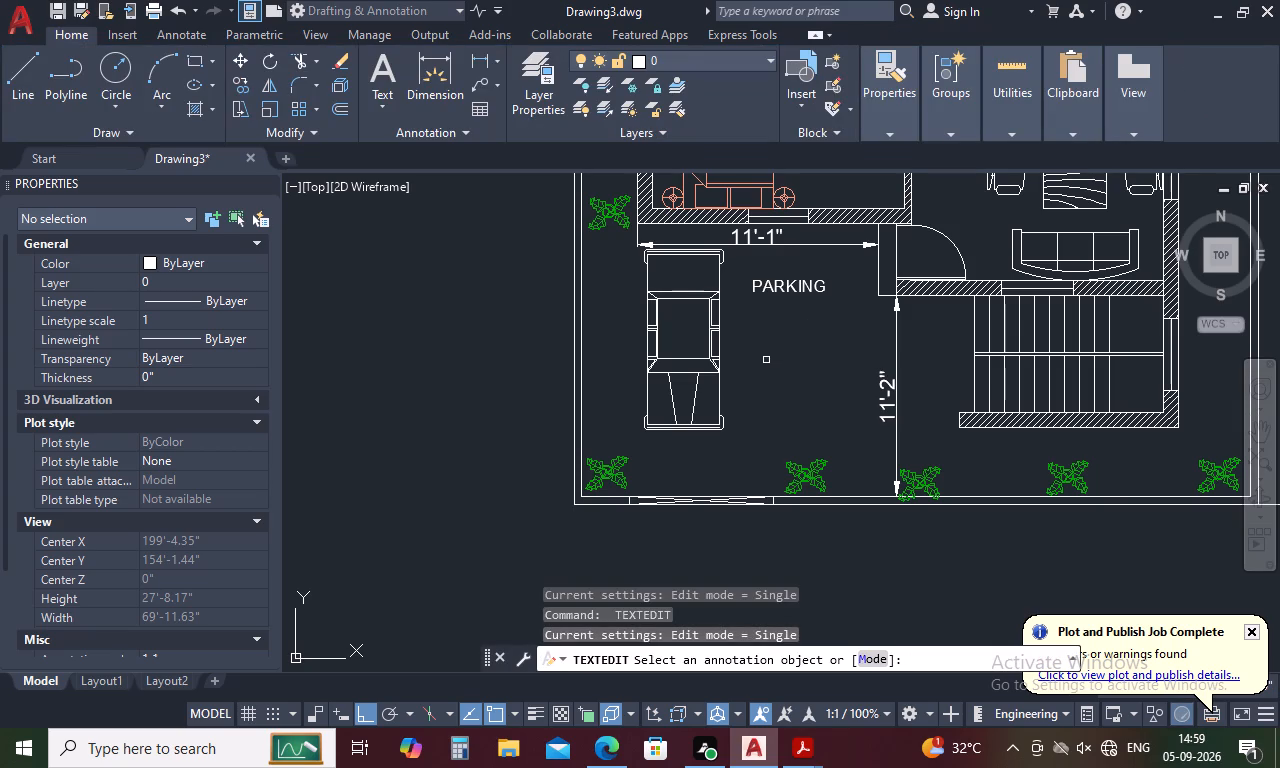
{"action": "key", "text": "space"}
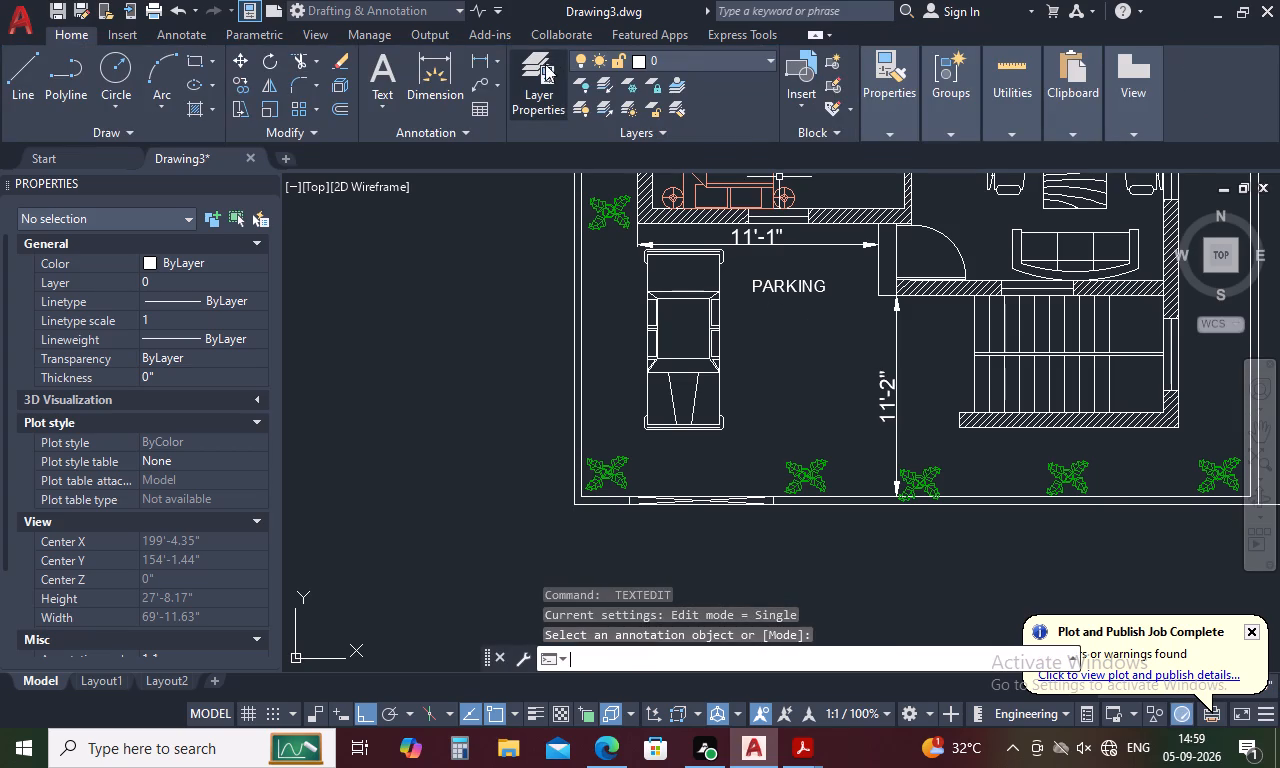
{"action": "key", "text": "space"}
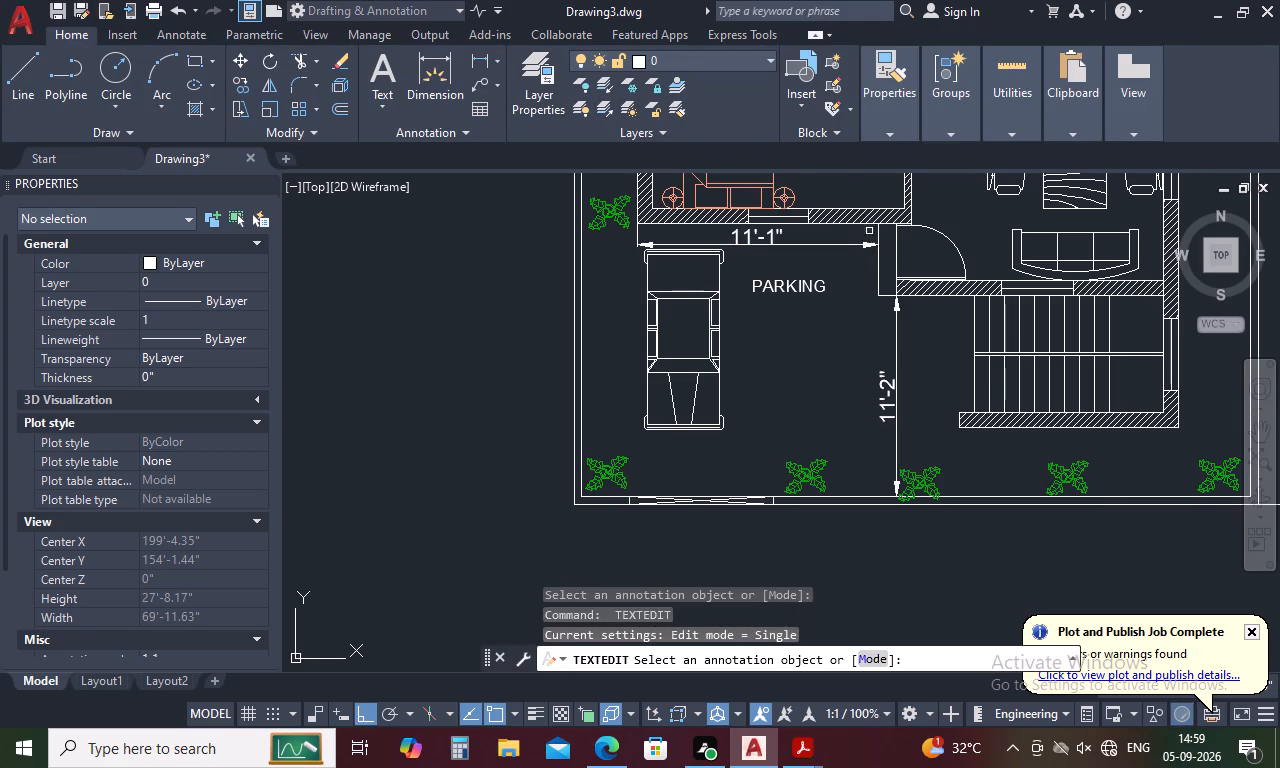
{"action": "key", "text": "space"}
Add a vertical linear dimension for the parking depth, from the guest room's south wall to the south boundary wall's inner face.
{"action": "left_click", "coordinate": [470, 59]}
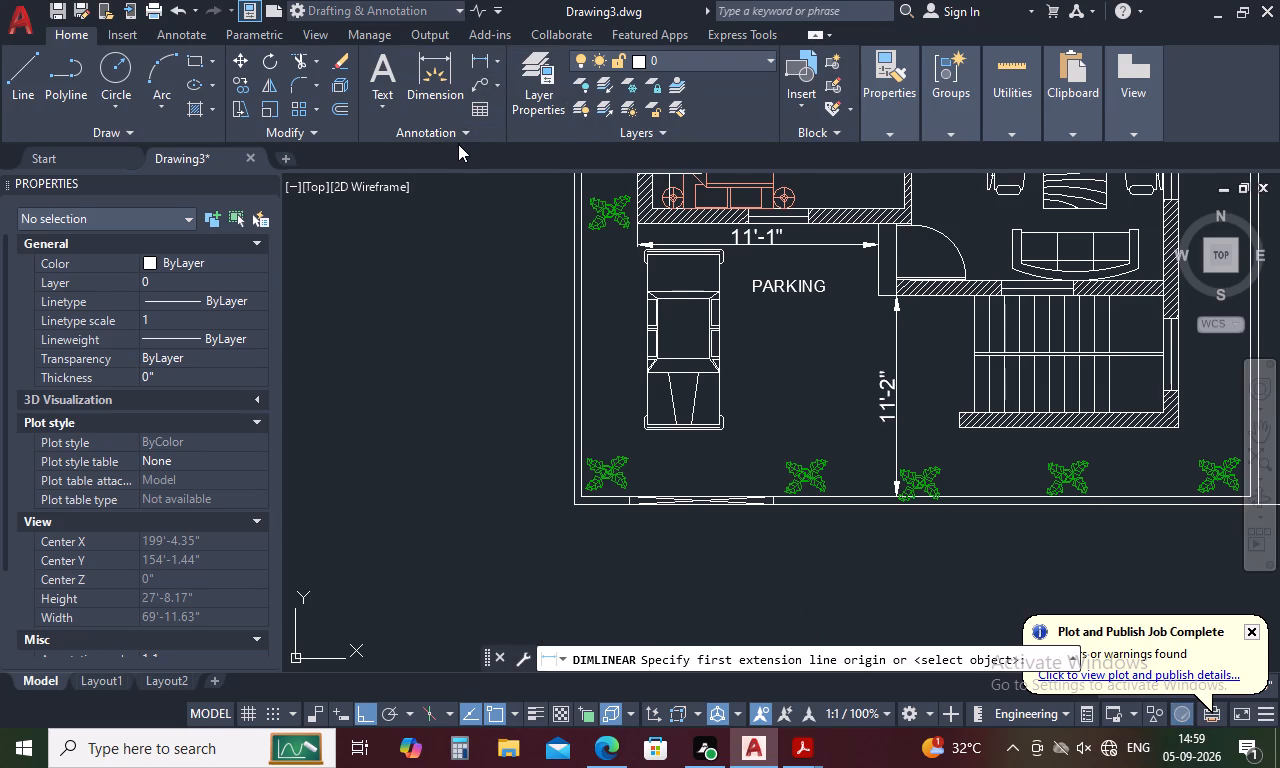
{"action": "left_click", "coordinate": [855, 221]}
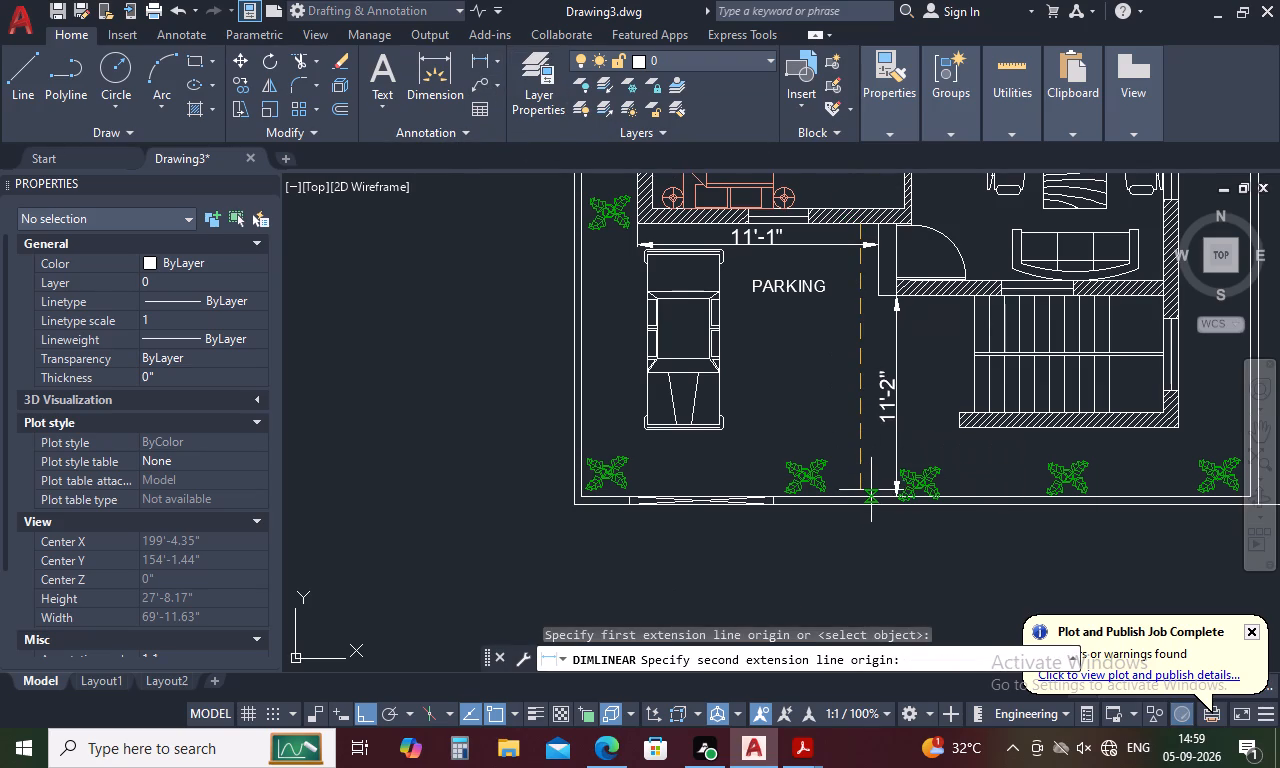
{"action": "left_click", "coordinate": [864, 494]}
{"action": "left_click", "coordinate": [857, 491]}
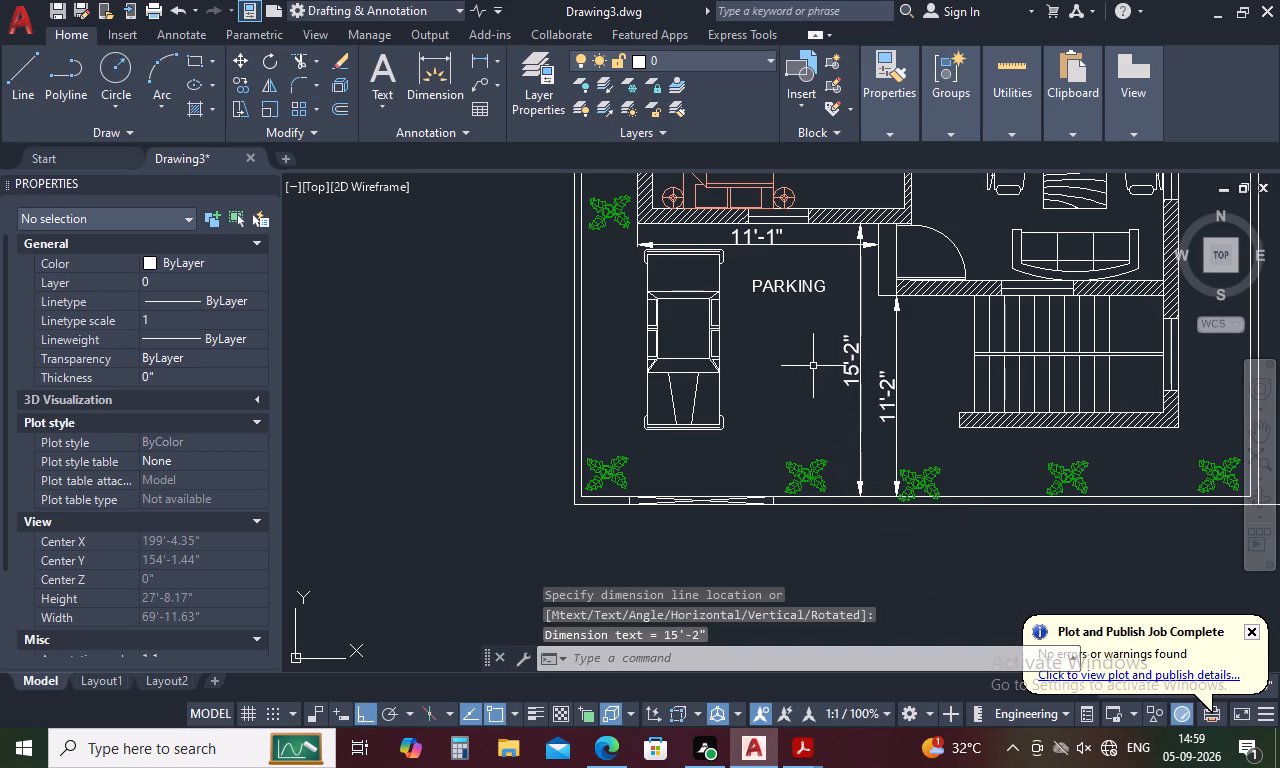
Replace the text of the vertical parking depth dimension below the guest room with 15'-2".
{"action": "double_click", "coordinate": [846, 370]}
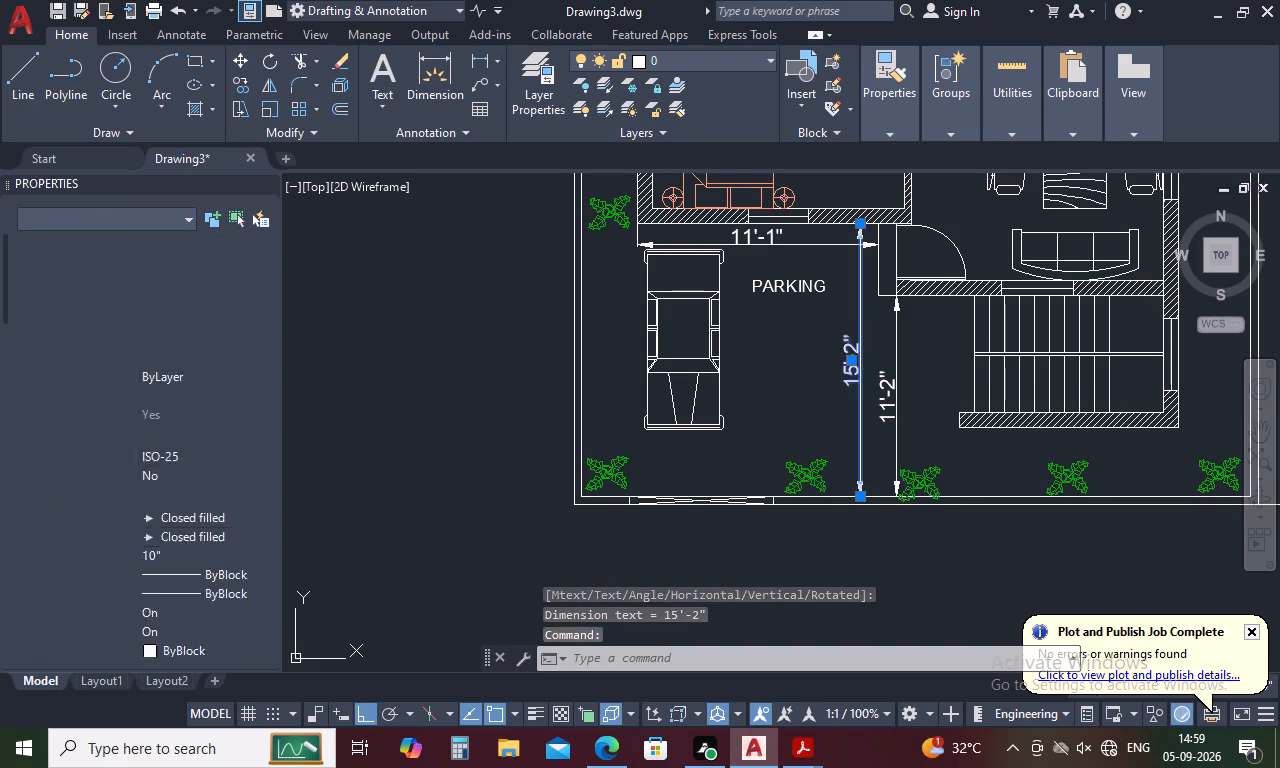
{"action": "left_click", "coordinate": [843, 365]}
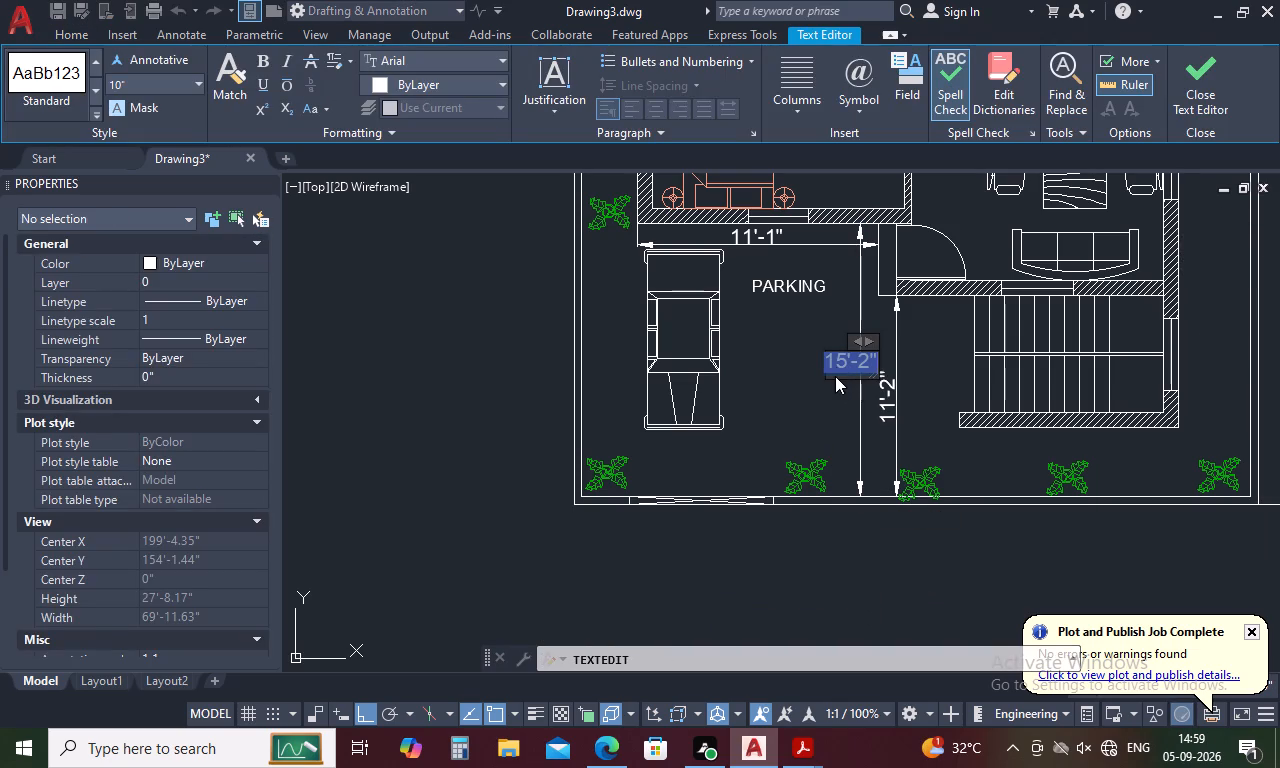
{"action": "key", "text": "BackSpace"}
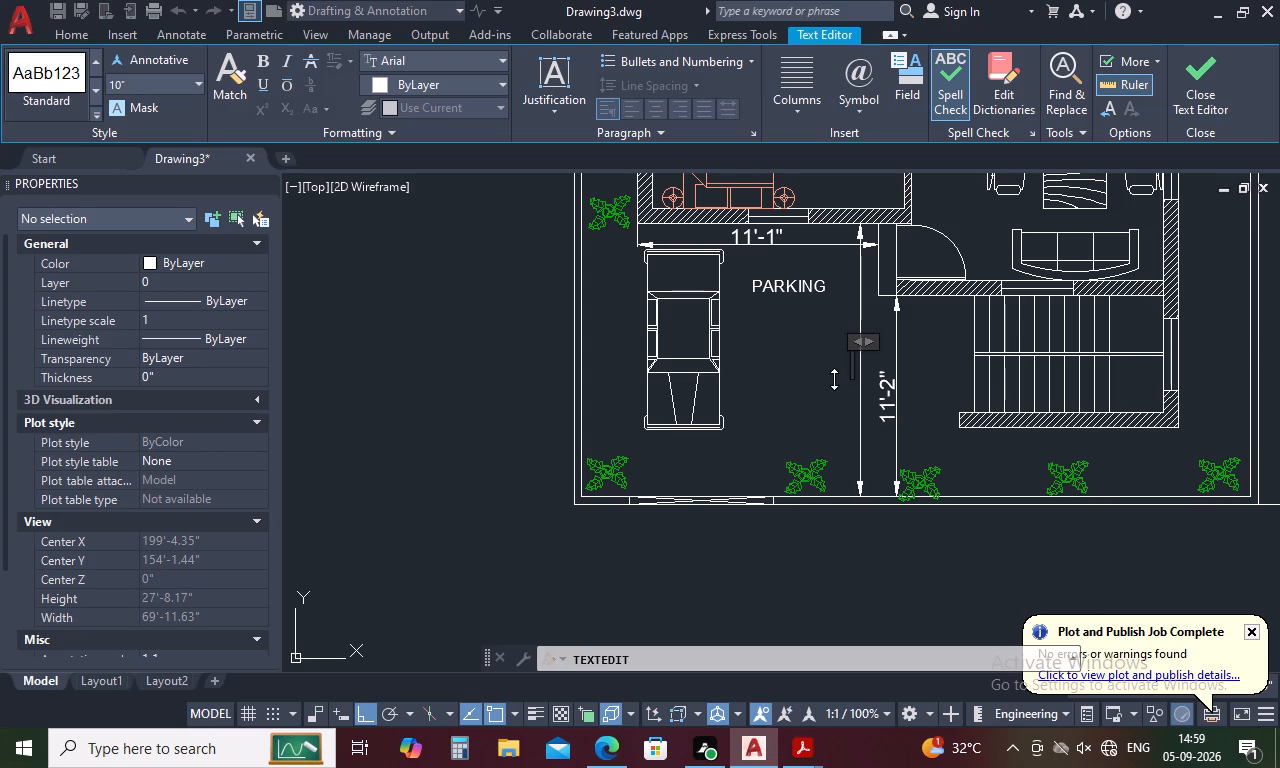
{"action": "type", "text": "15'"}
{"action": "type", "text": "-2\""}
{"action": "left_click", "coordinate": [800, 422]}
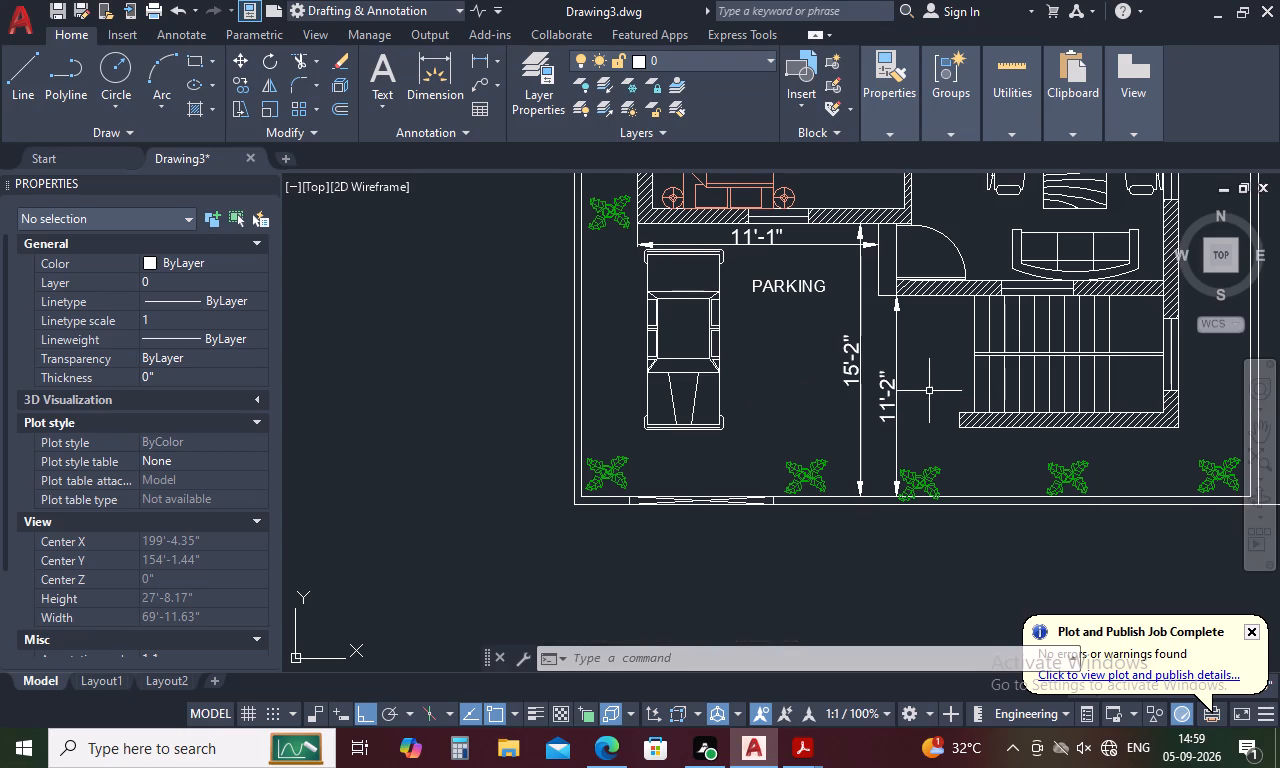
Add a vertical linear dimension from the staircase's outer south-east corner to the south boundary wall's inner face.
{"action": "scroll", "coordinate": [929, 391], "scroll_direction": "down", "scroll_amount": 2}
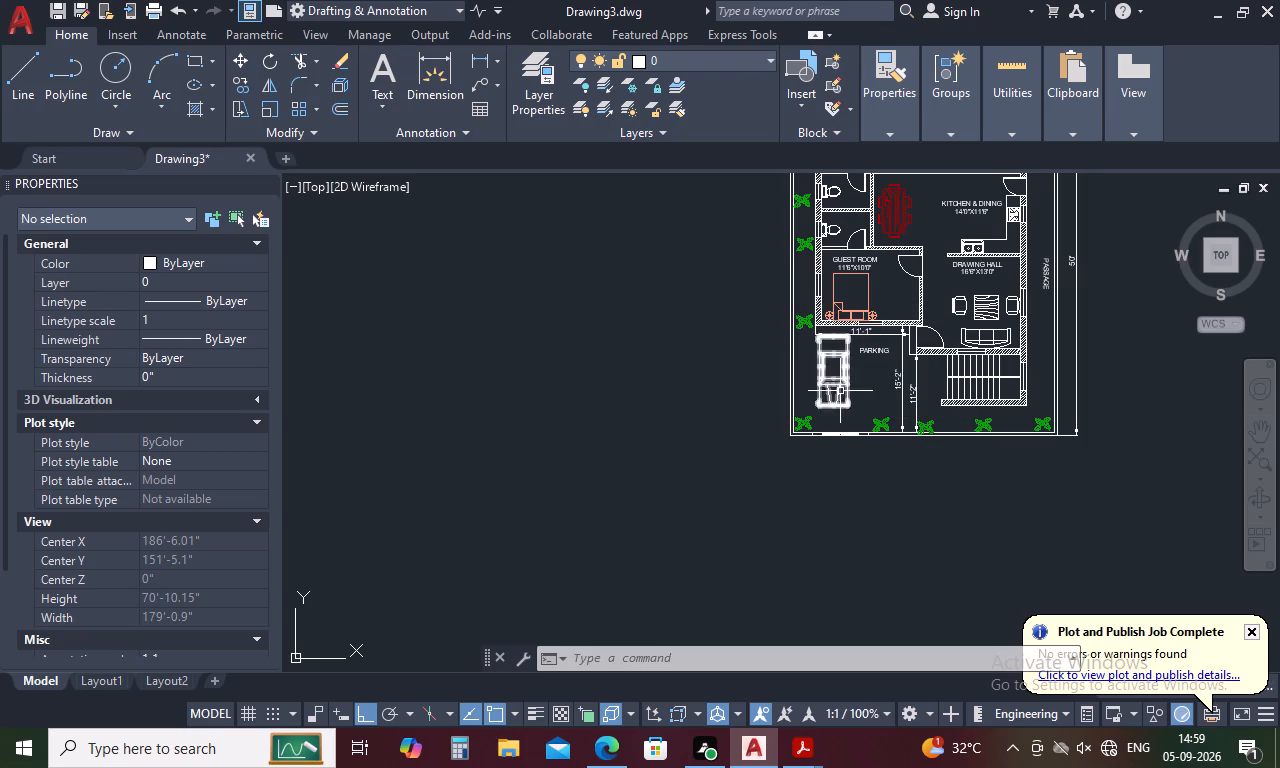
{"action": "scroll", "coordinate": [867, 426], "scroll_direction": "up", "scroll_amount": 3}
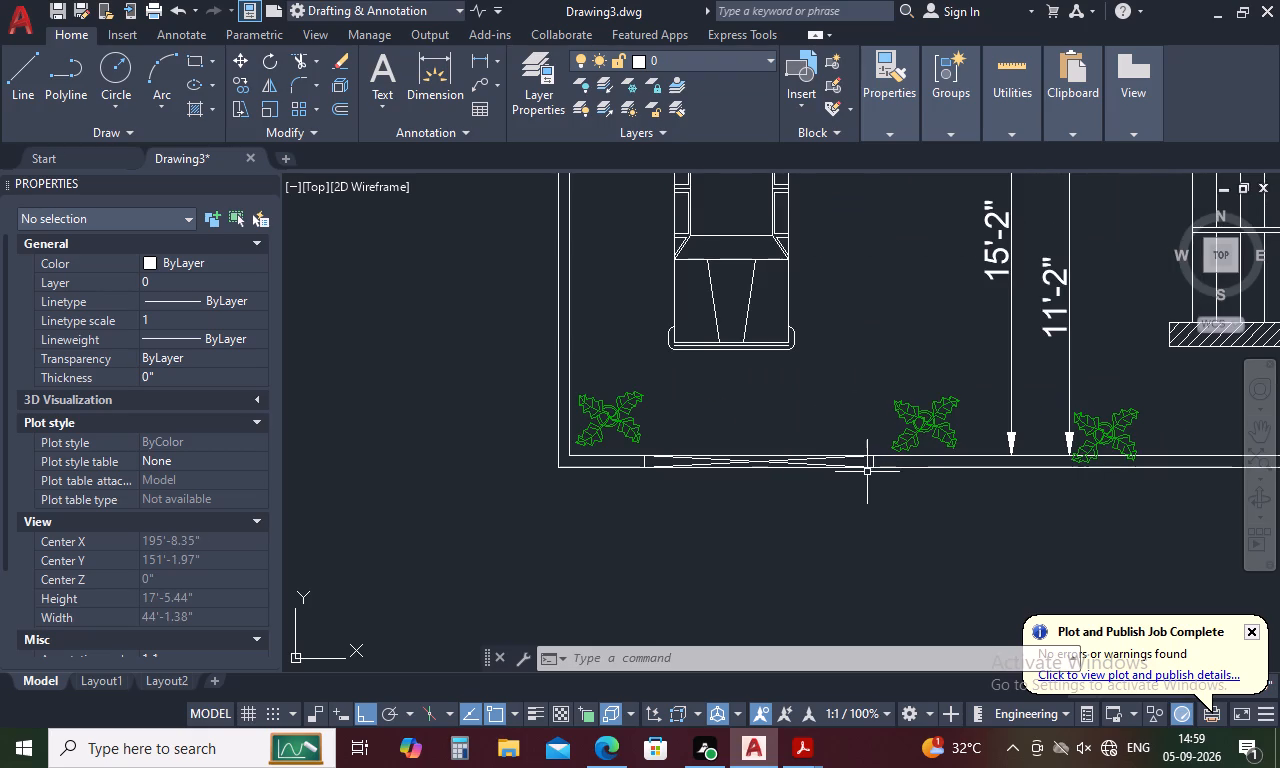
{"action": "scroll", "coordinate": [864, 470], "scroll_direction": "up", "scroll_amount": 2}
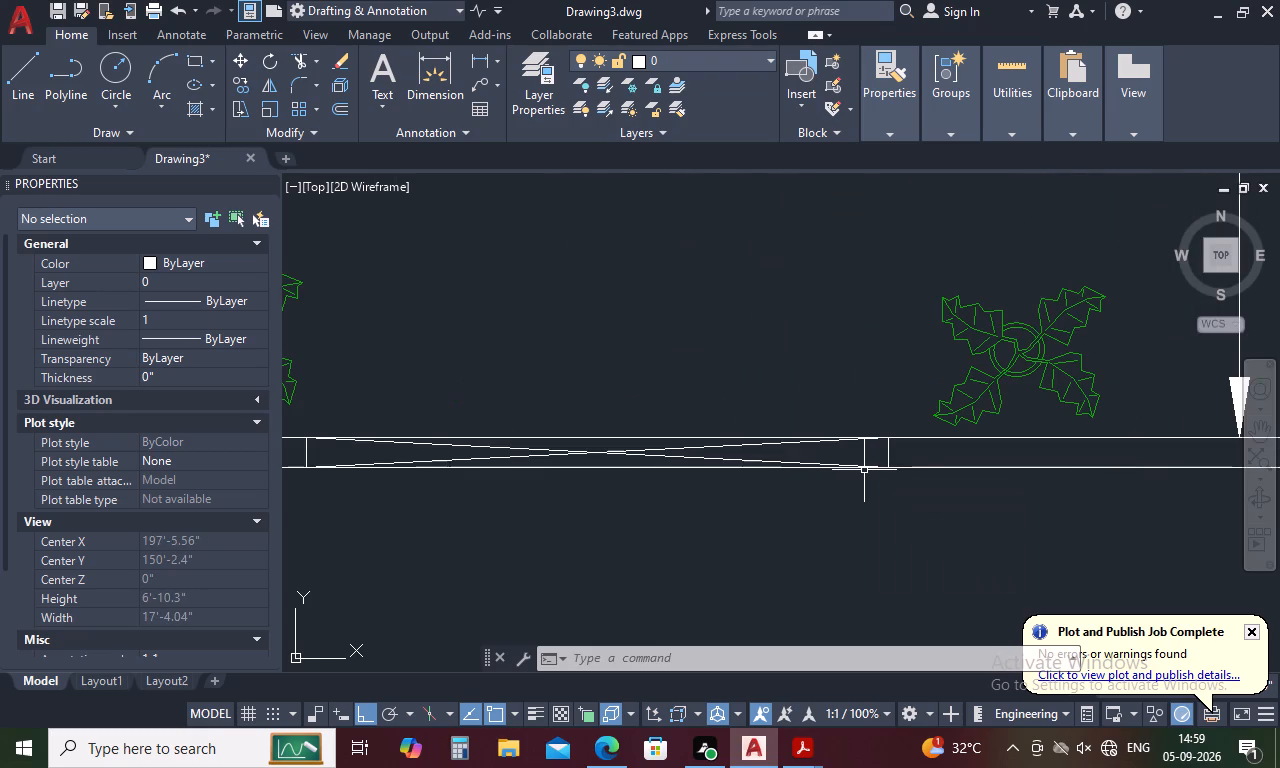
{"action": "scroll", "coordinate": [739, 479], "scroll_direction": "down", "scroll_amount": 1}
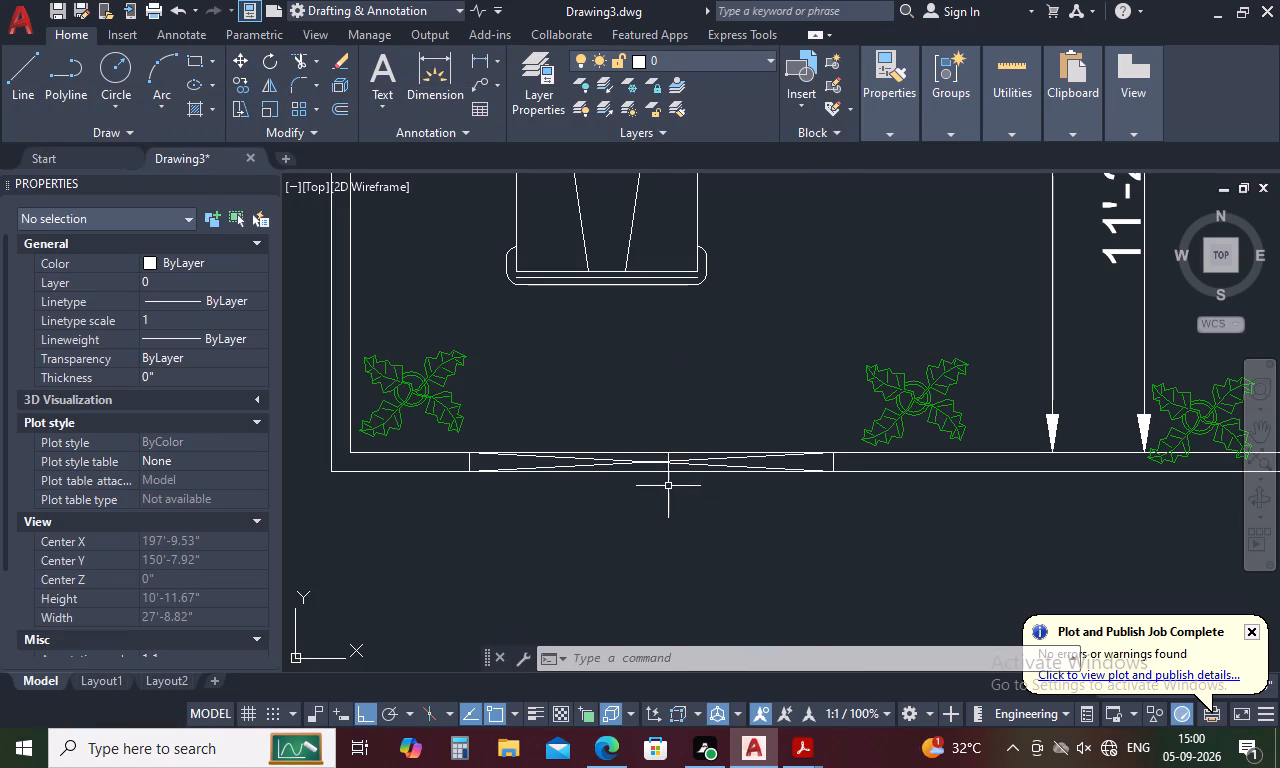
{"action": "scroll", "coordinate": [649, 424], "scroll_direction": "down", "scroll_amount": 3}
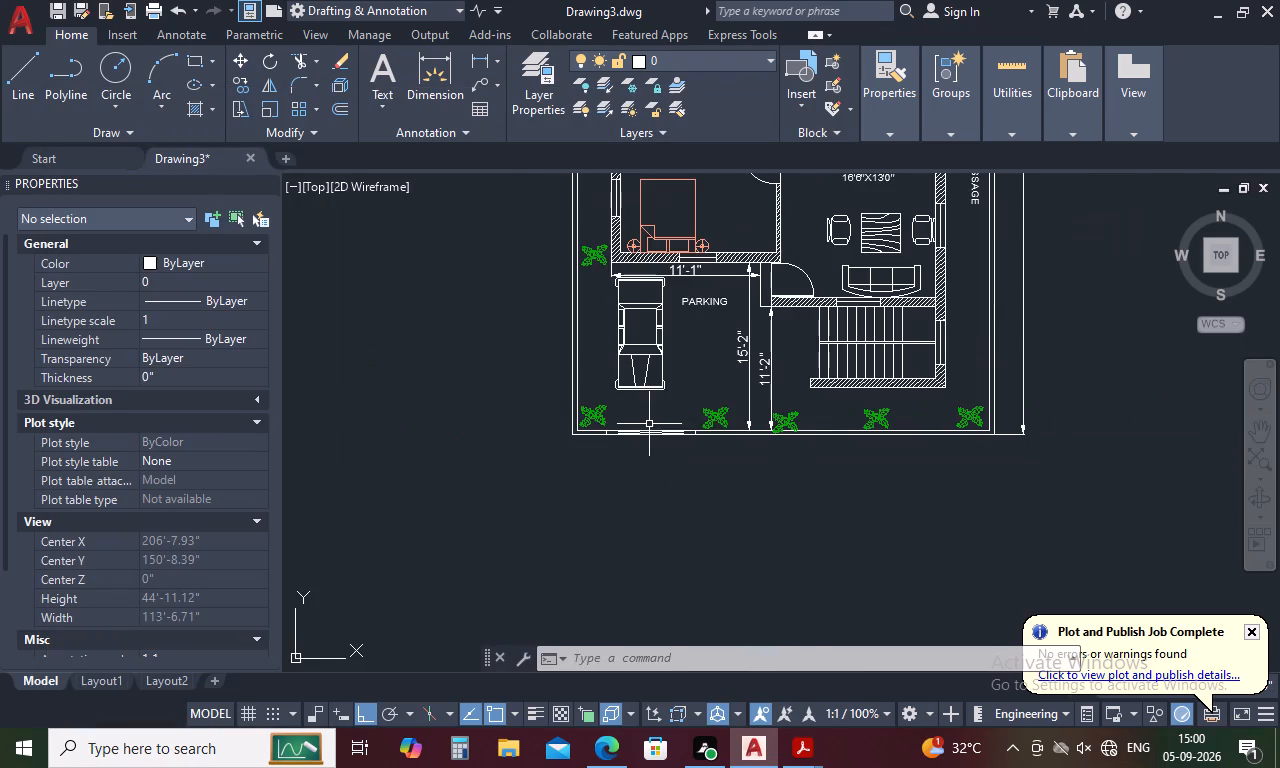
{"action": "left_click", "coordinate": [483, 60]}
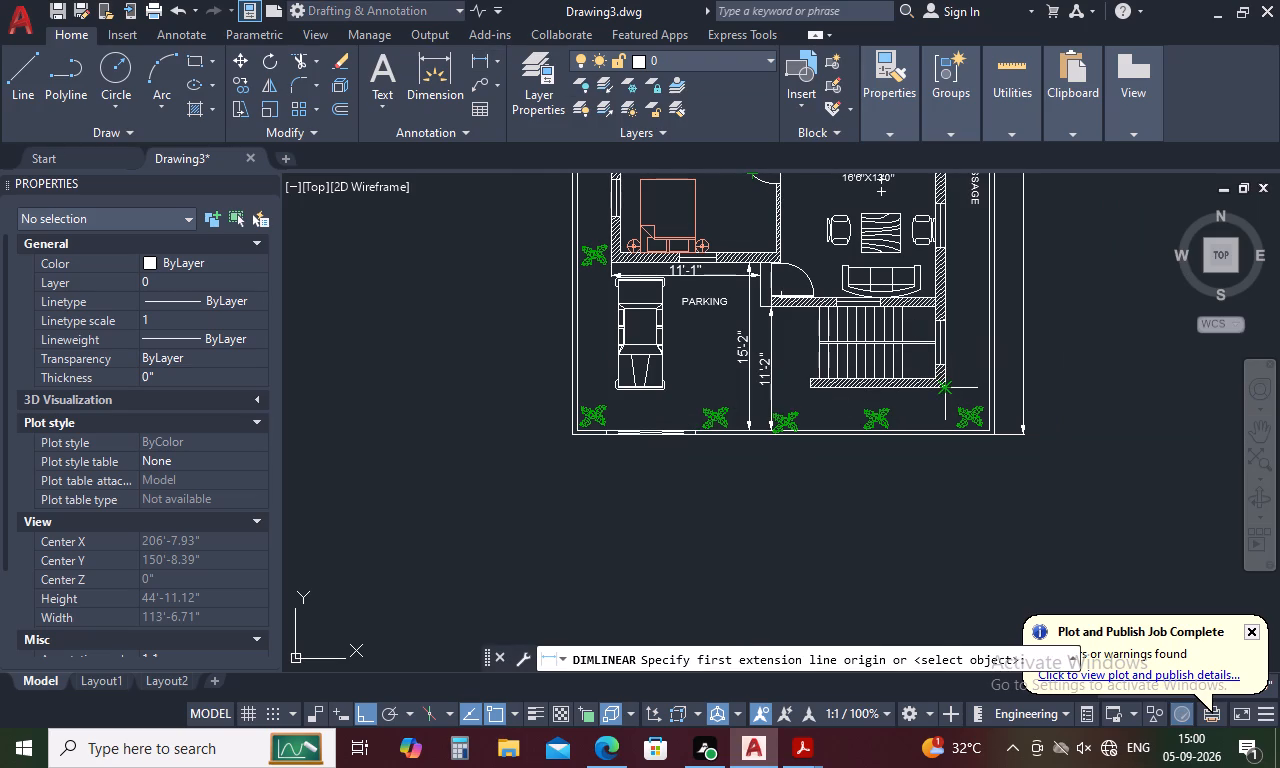
{"action": "left_click", "coordinate": [944, 393]}
{"action": "scroll", "coordinate": [936, 438], "scroll_direction": "up", "scroll_amount": 3}
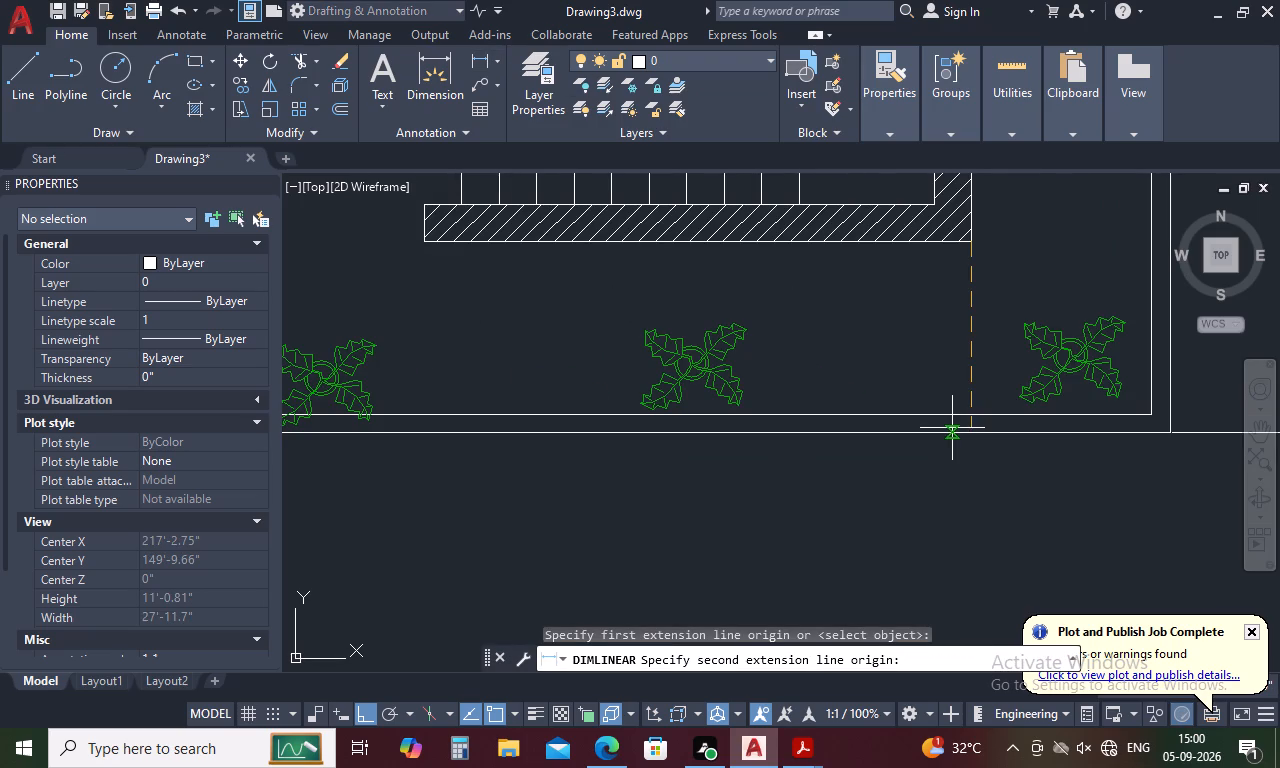
{"action": "left_click", "coordinate": [968, 415]}
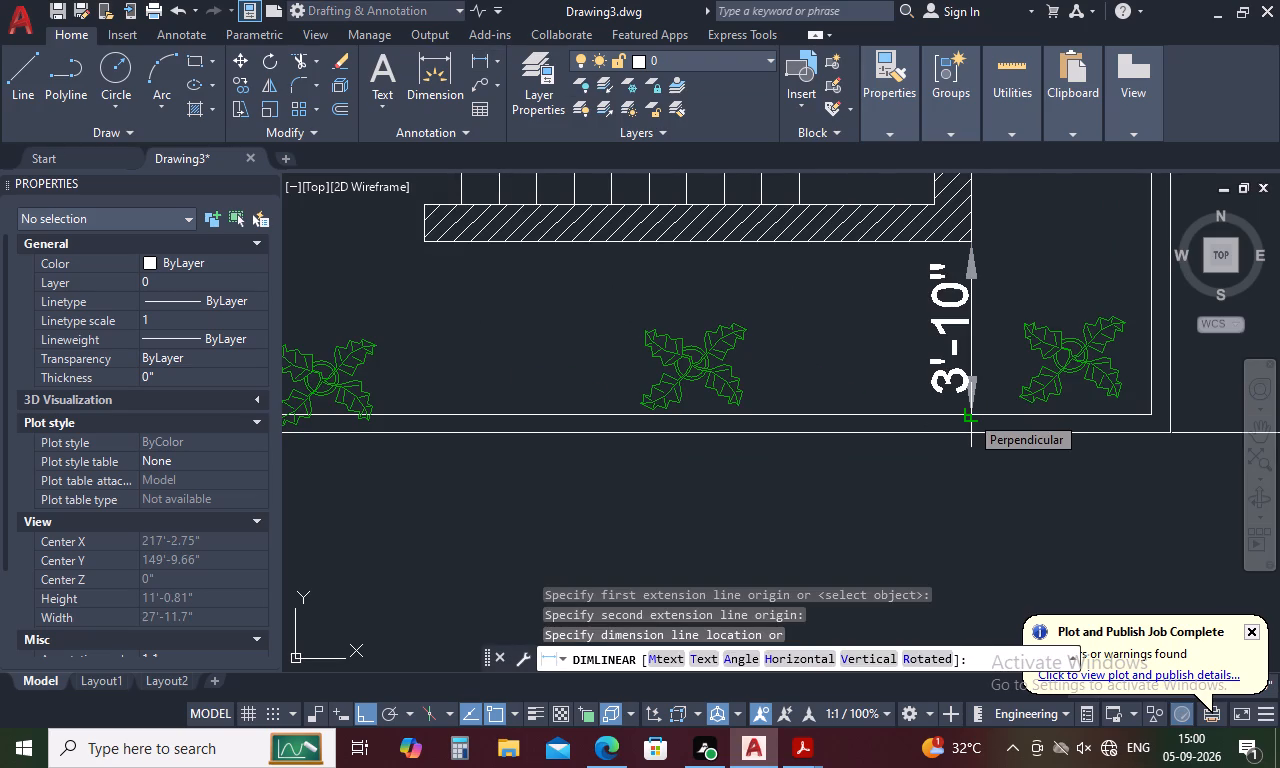
{"action": "left_click", "coordinate": [969, 414]}
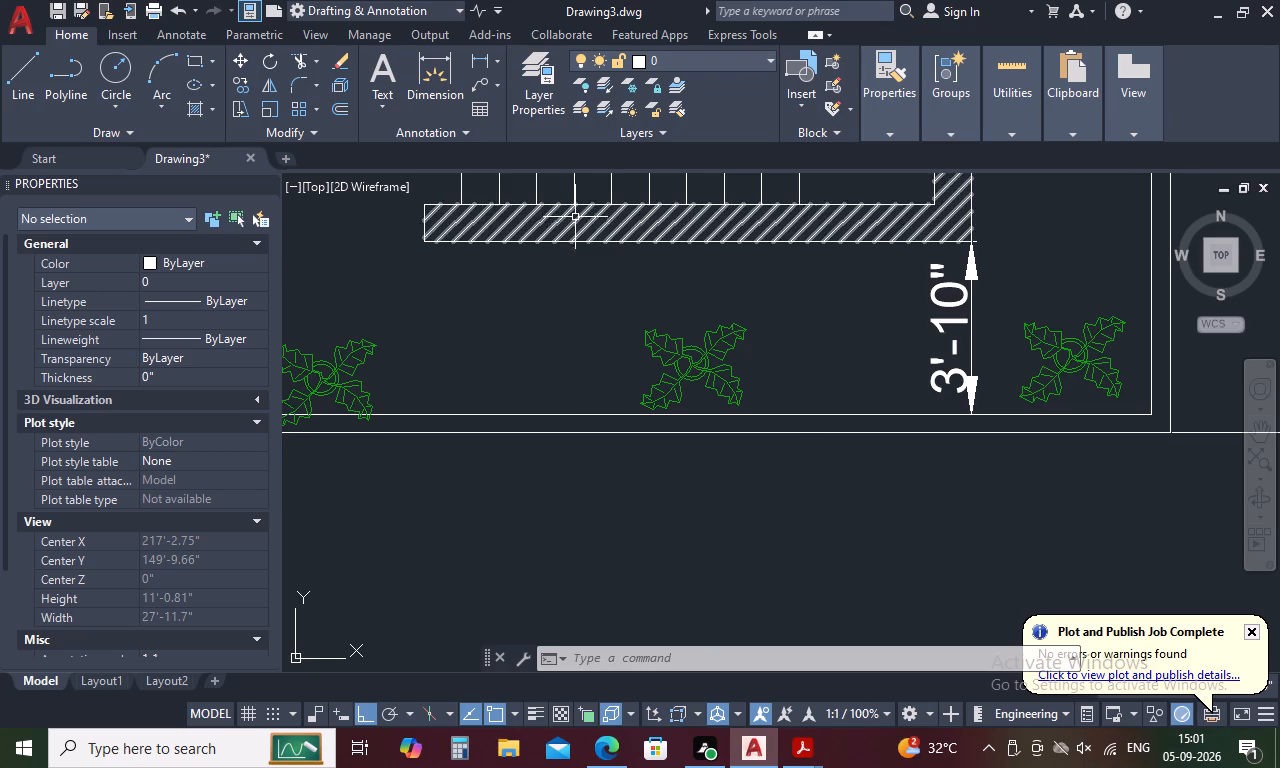
Paste the copied bedroom label below the floor plan, just outside the south boundary wall.
{"action": "scroll", "coordinate": [576, 227], "scroll_direction": "down", "scroll_amount": 8}
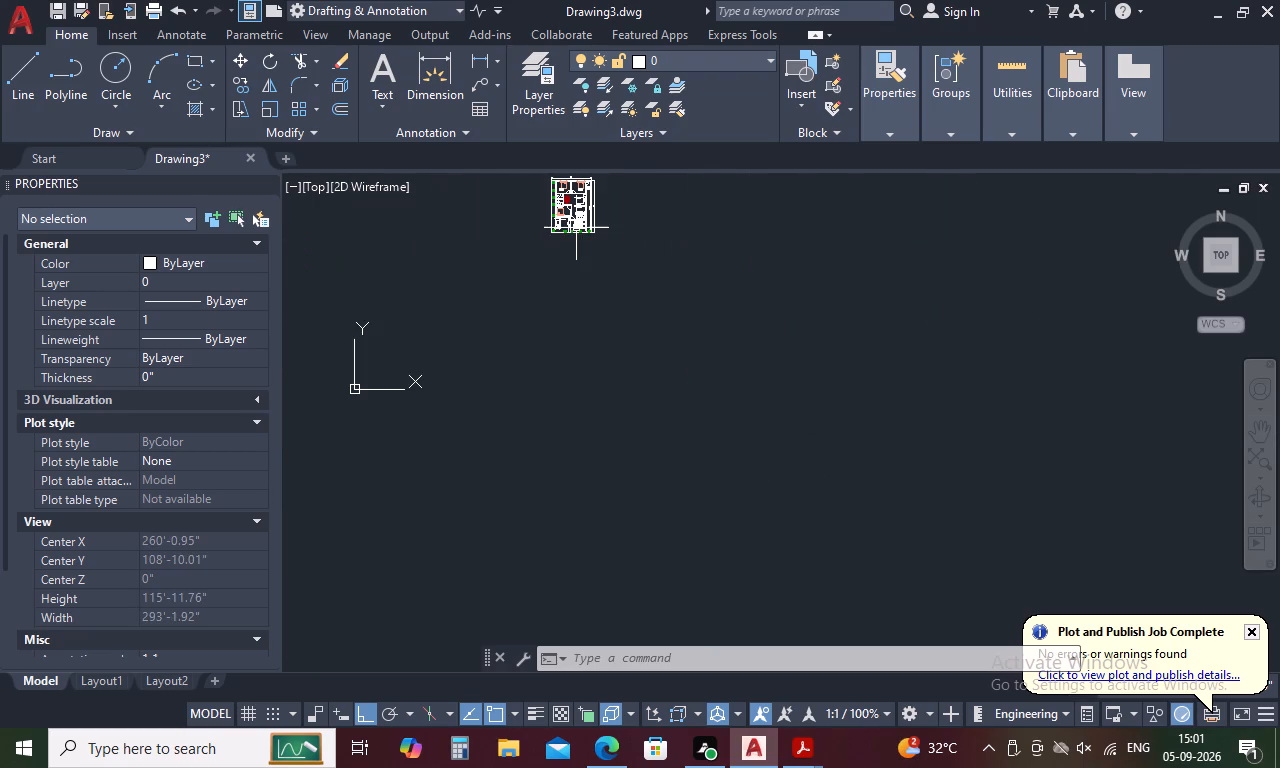
{"action": "scroll", "coordinate": [543, 183], "scroll_direction": "up", "scroll_amount": 5}
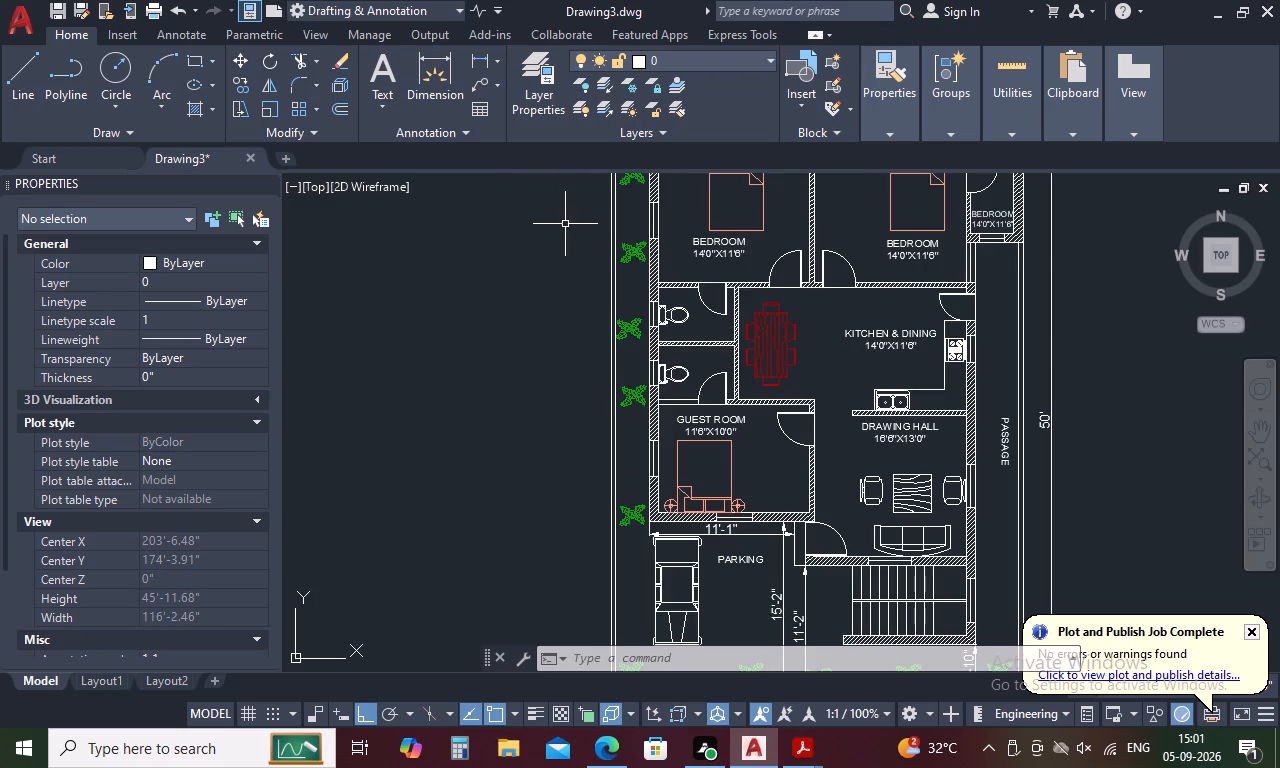
{"action": "key", "text": "ctrl+v"}
{"action": "scroll", "coordinate": [573, 261], "scroll_direction": "down", "scroll_amount": 2}
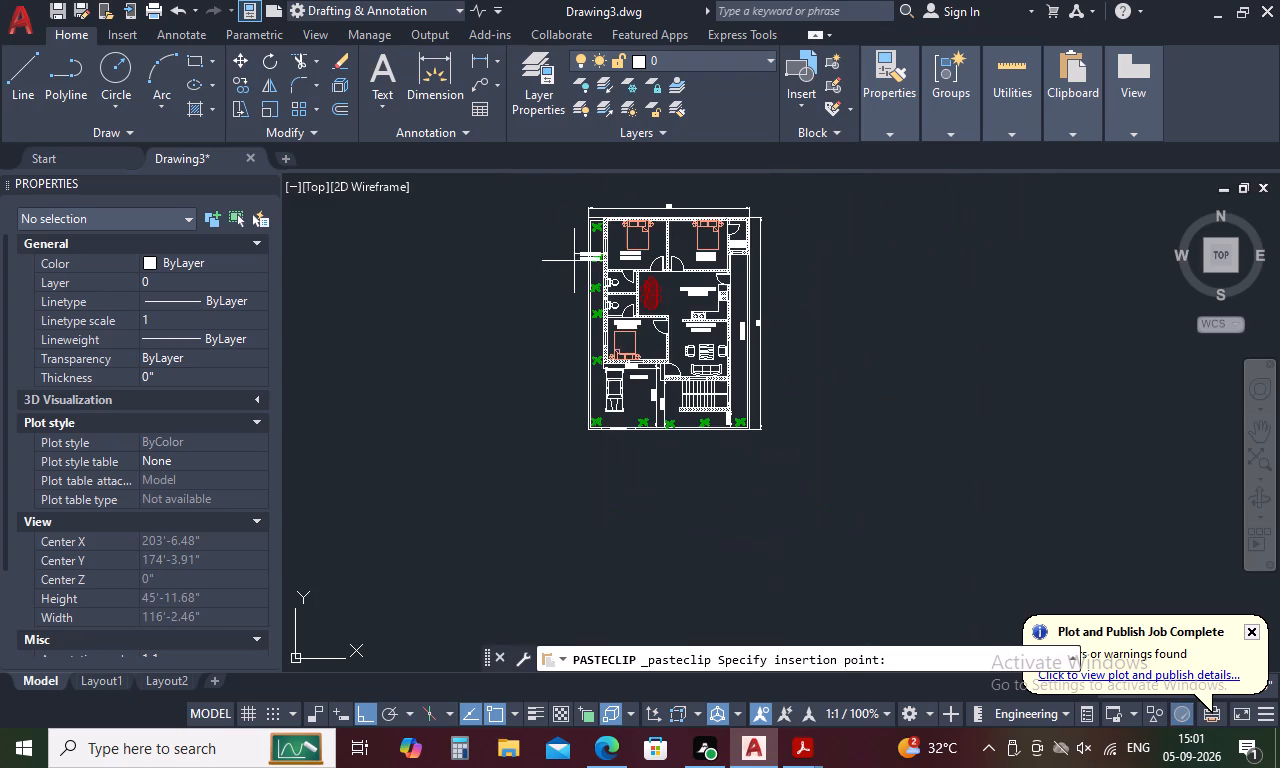
{"action": "left_click", "coordinate": [651, 449]}
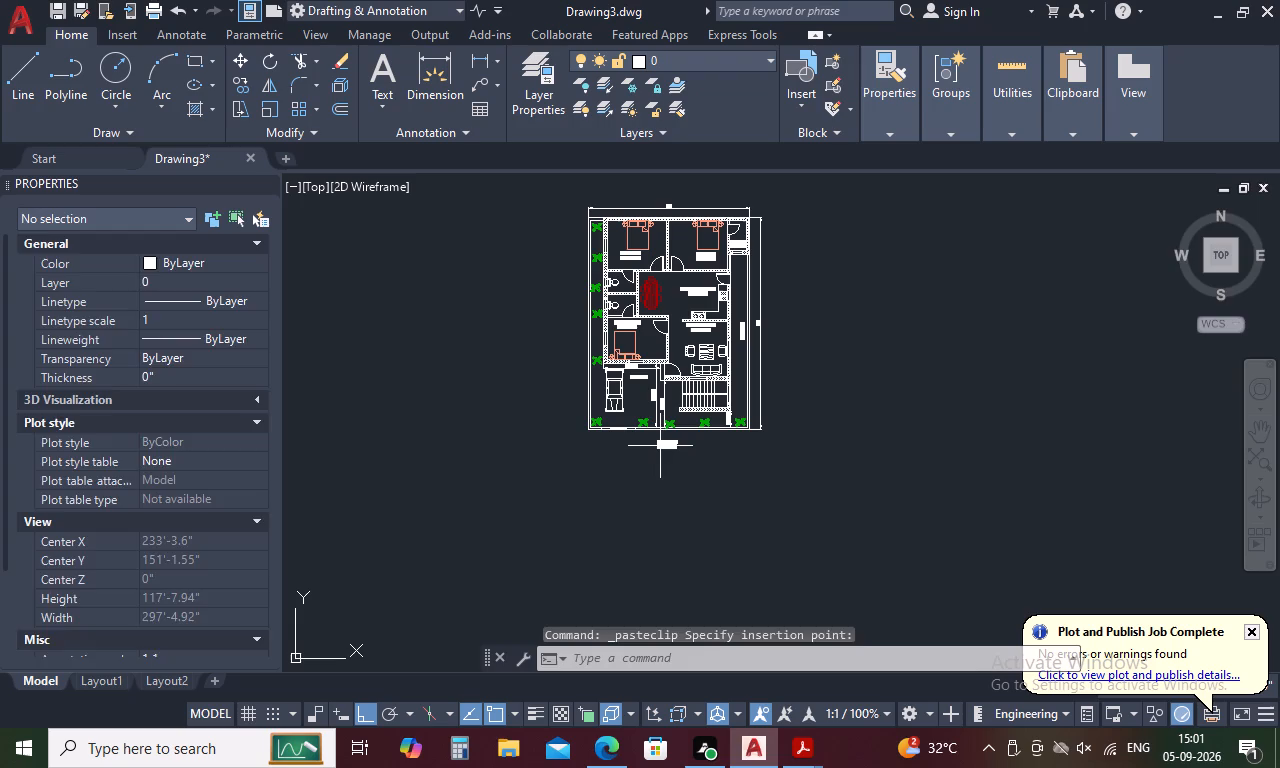
Replace the pasted label's text with GROUNG FLOOR PLAN and widen its text frame so it fits on one line.
{"action": "double_click", "coordinate": [660, 446]}
{"action": "left_click", "coordinate": [769, 472]}
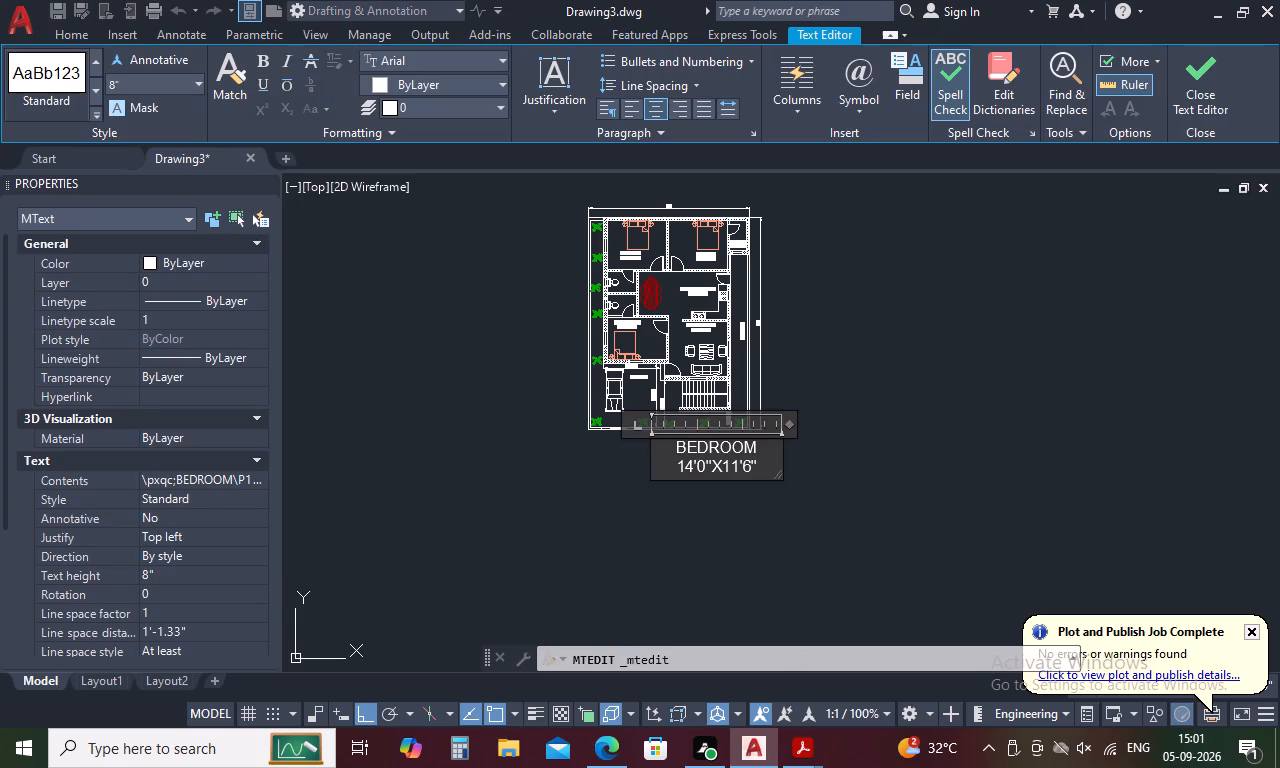
{"action": "key", "text": "BackSpace"}
{"action": "key", "text": "BackSpace"}
{"action": "key", "text": "BackSpace"}
{"action": "key", "text": "BackSpace"}
{"action": "key", "text": "BackSpace"}
{"action": "key", "text": "BackSpace"}
{"action": "key", "text": "BackSpace"}
{"action": "key", "text": "BackSpace"}
{"action": "key", "text": "BackSpace"}
{"action": "key", "text": "BackSpace"}
{"action": "key", "text": "BackSpace"}
{"action": "key", "text": "BackSpace"}
{"action": "key", "text": "BackSpace"}
{"action": "key", "text": "BackSpace"}
{"action": "key", "text": "BackSpace"}
{"action": "key", "text": "BackSpace"}
{"action": "key", "text": "BackSpace"}
{"action": "key", "text": "BackSpace"}
{"action": "key", "text": "BackSpace"}
{"action": "key", "text": "BackSpace"}
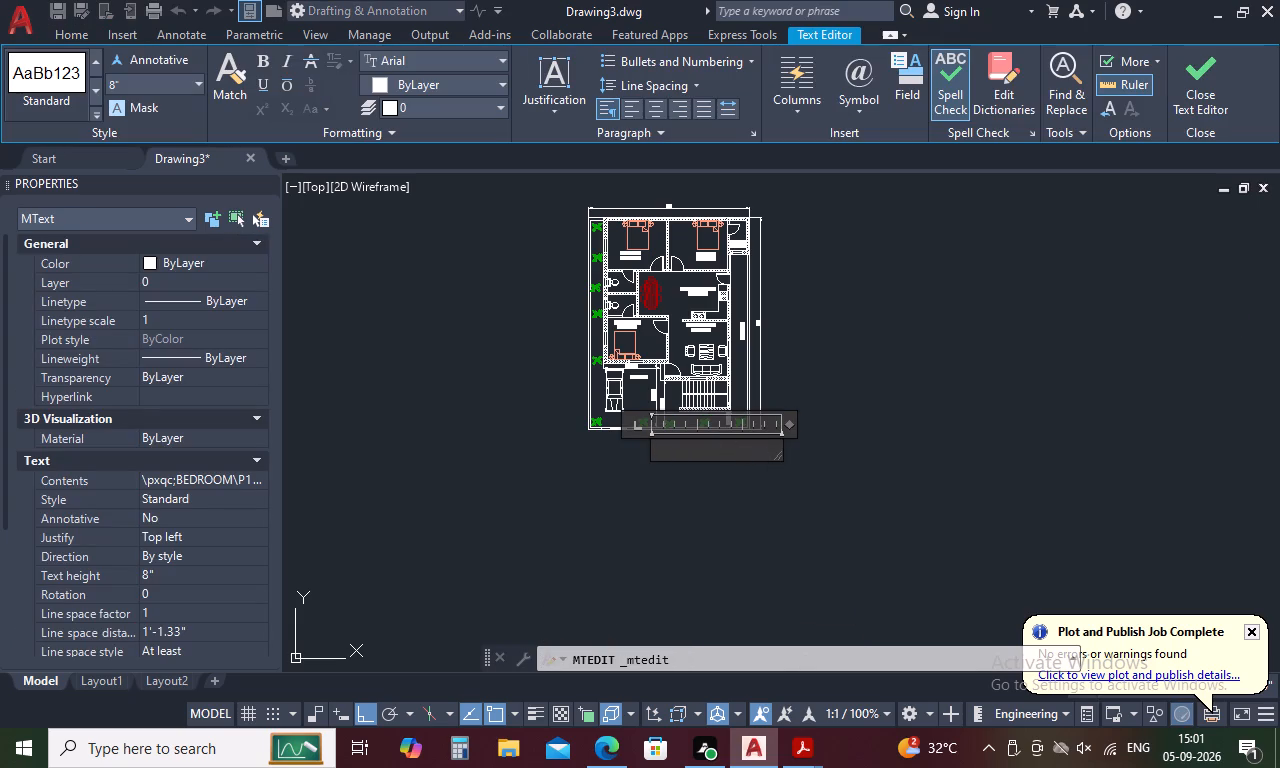
{"action": "type", "text": "GR"}
{"action": "type", "text": "OU"}
{"action": "type", "text": "NG"}
{"action": "key", "text": "space"}
{"action": "type", "text": "FLOOR PLAN"}
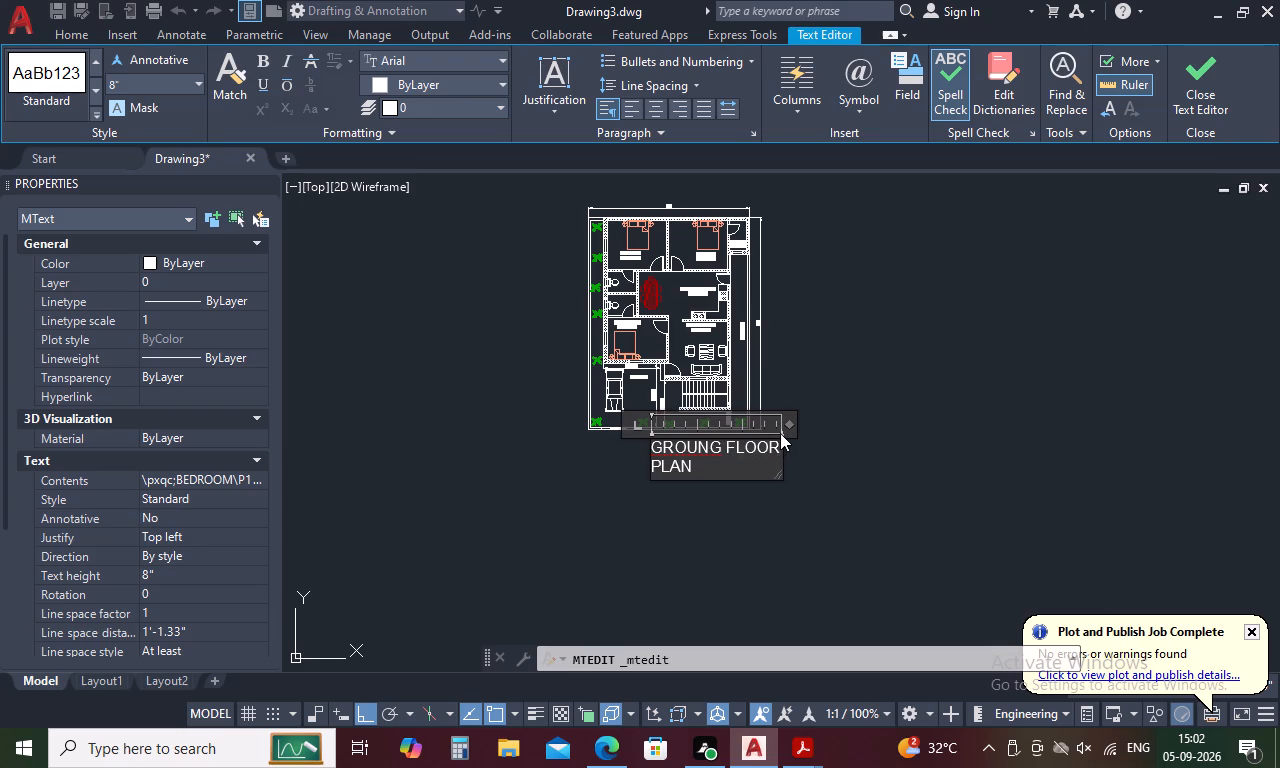
{"action": "left_click_drag", "start_coordinate": [787, 425], "coordinate": [897, 437]}
Make the whole floor plan title bold and set its text height to 10".
{"action": "left_click_drag", "start_coordinate": [847, 451], "coordinate": [815, 449]}
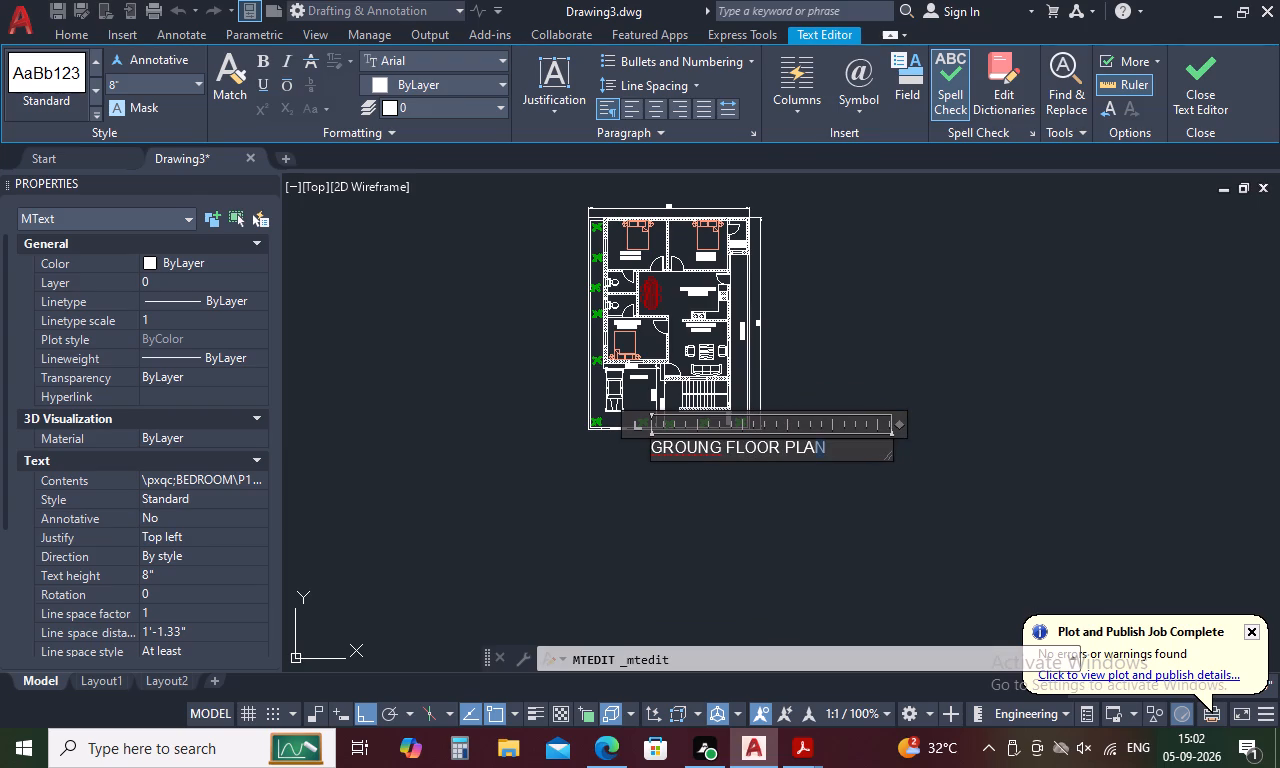
{"action": "left_click_drag", "start_coordinate": [815, 449], "coordinate": [576, 450]}
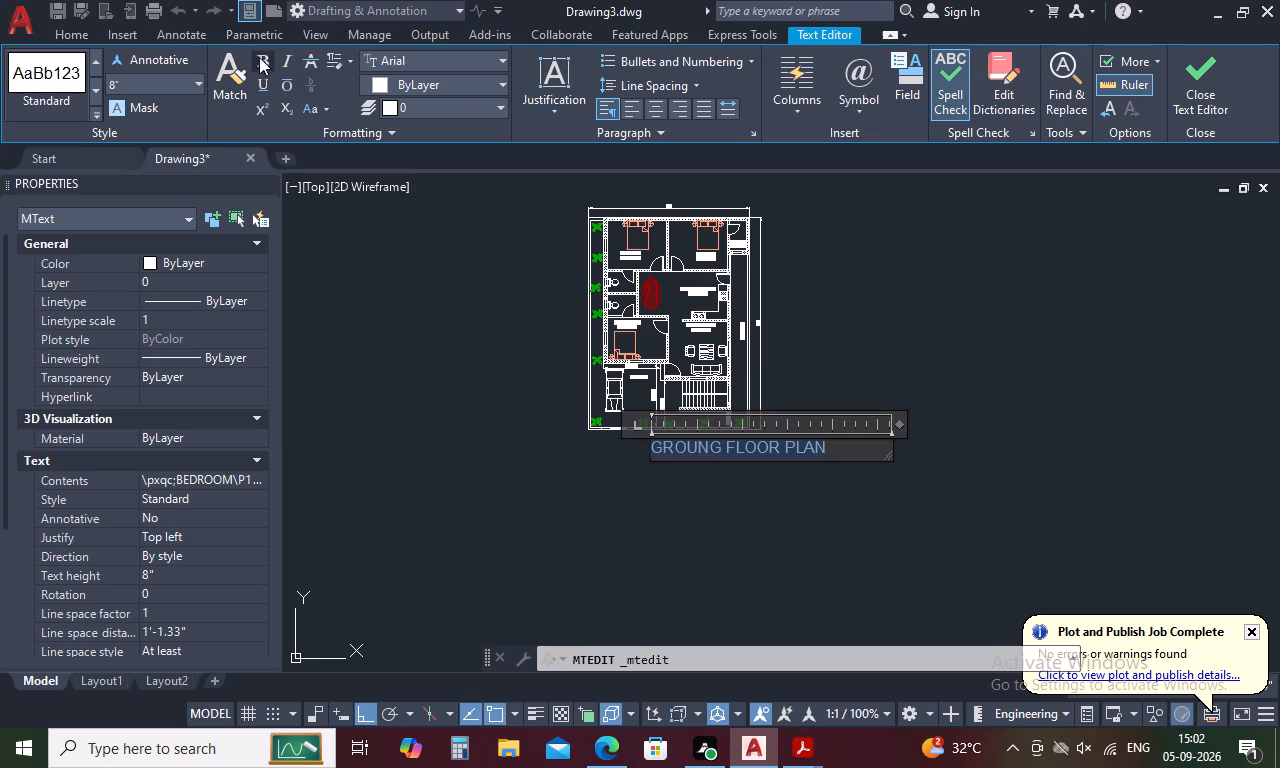
{"action": "left_click", "coordinate": [263, 58]}
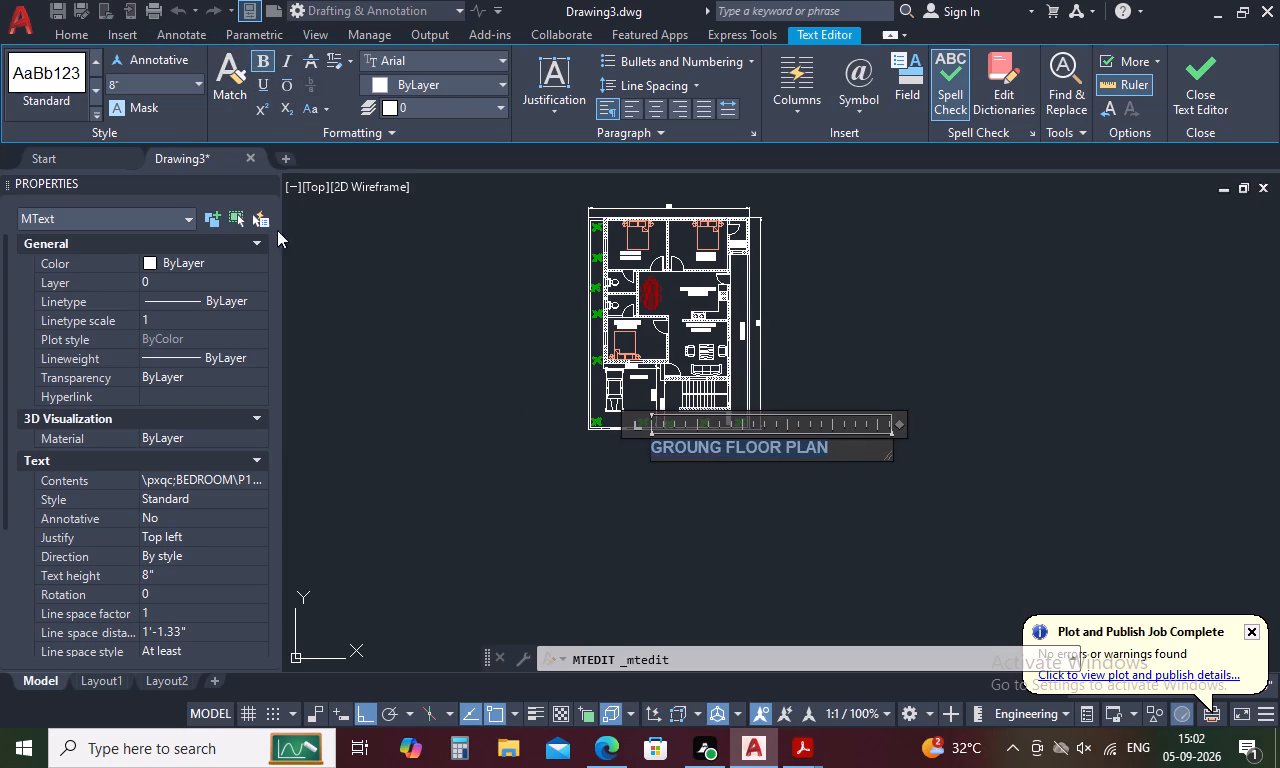
{"action": "left_click", "coordinate": [150, 83]}
{"action": "key", "text": "BackSpace"}
{"action": "type", "text": "10"}
{"action": "key", "text": "Return"}
{"action": "left_click", "coordinate": [410, 432]}
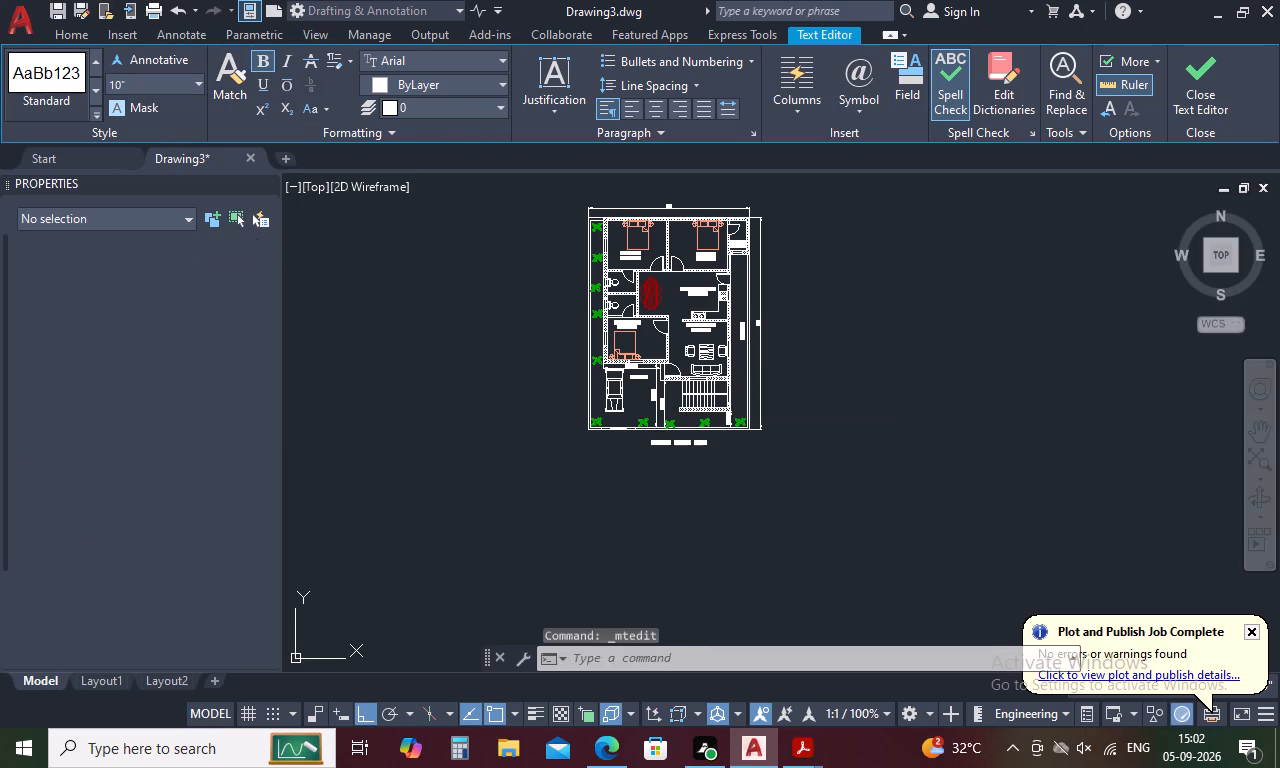
Move the floor plan title horizontally west to centre it beneath the south boundary wall.
{"action": "left_click", "coordinate": [665, 444]}
{"action": "right_click", "coordinate": [665, 444]}
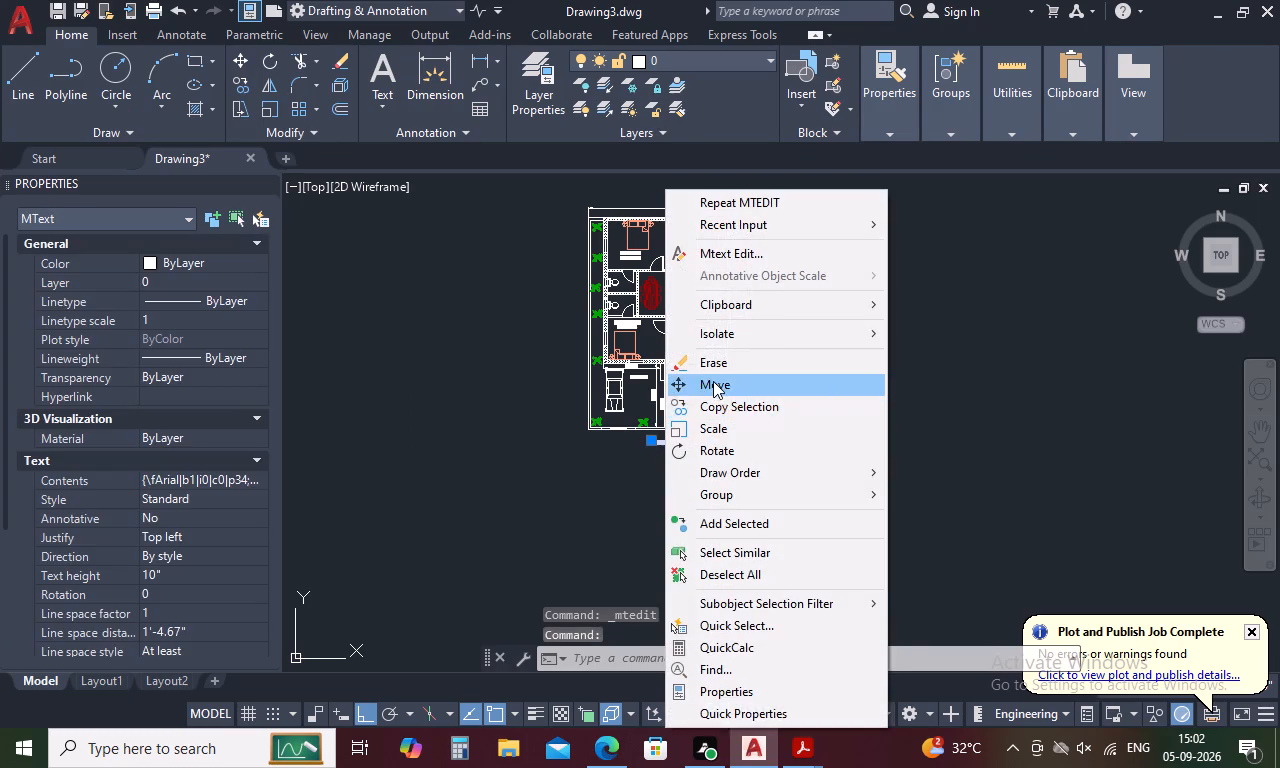
{"action": "left_click", "coordinate": [713, 381]}
{"action": "left_click", "coordinate": [680, 443]}
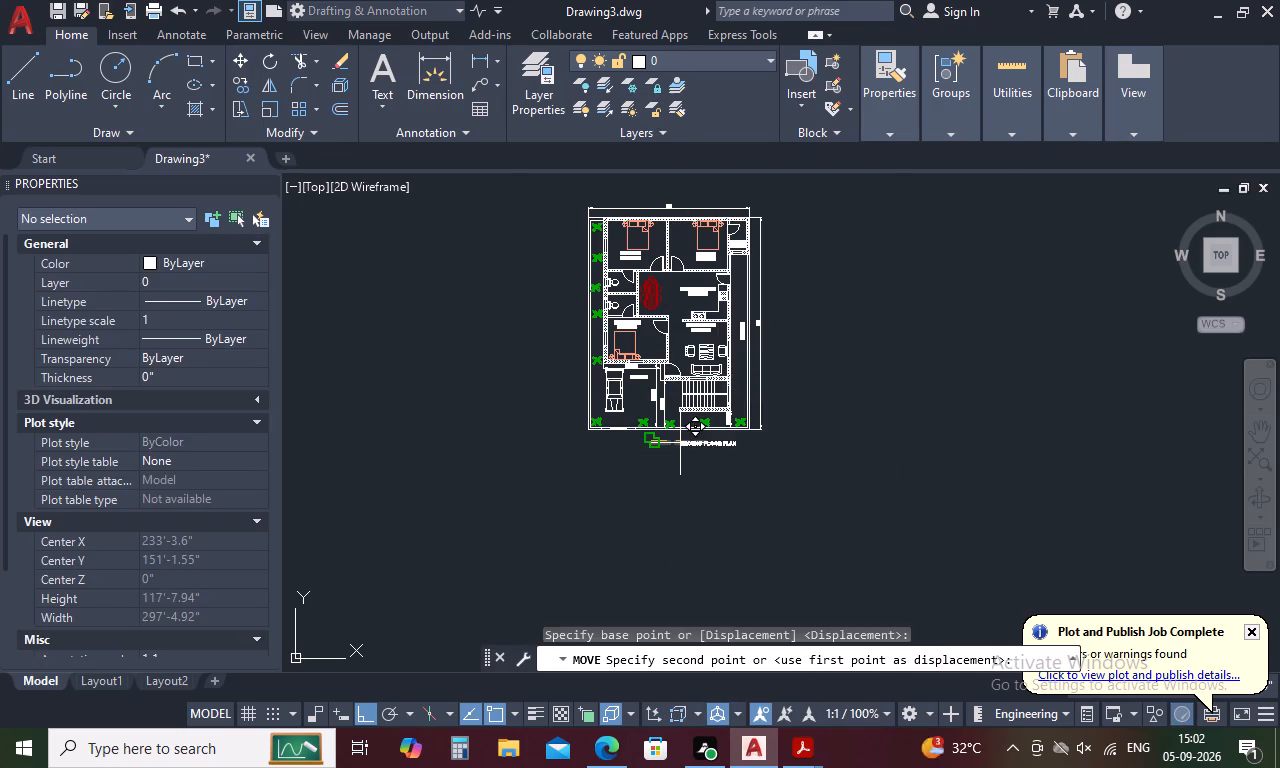
{"action": "scroll", "coordinate": [680, 443], "scroll_direction": "up", "scroll_amount": 4}
{"action": "left_click", "coordinate": [382, 441]}
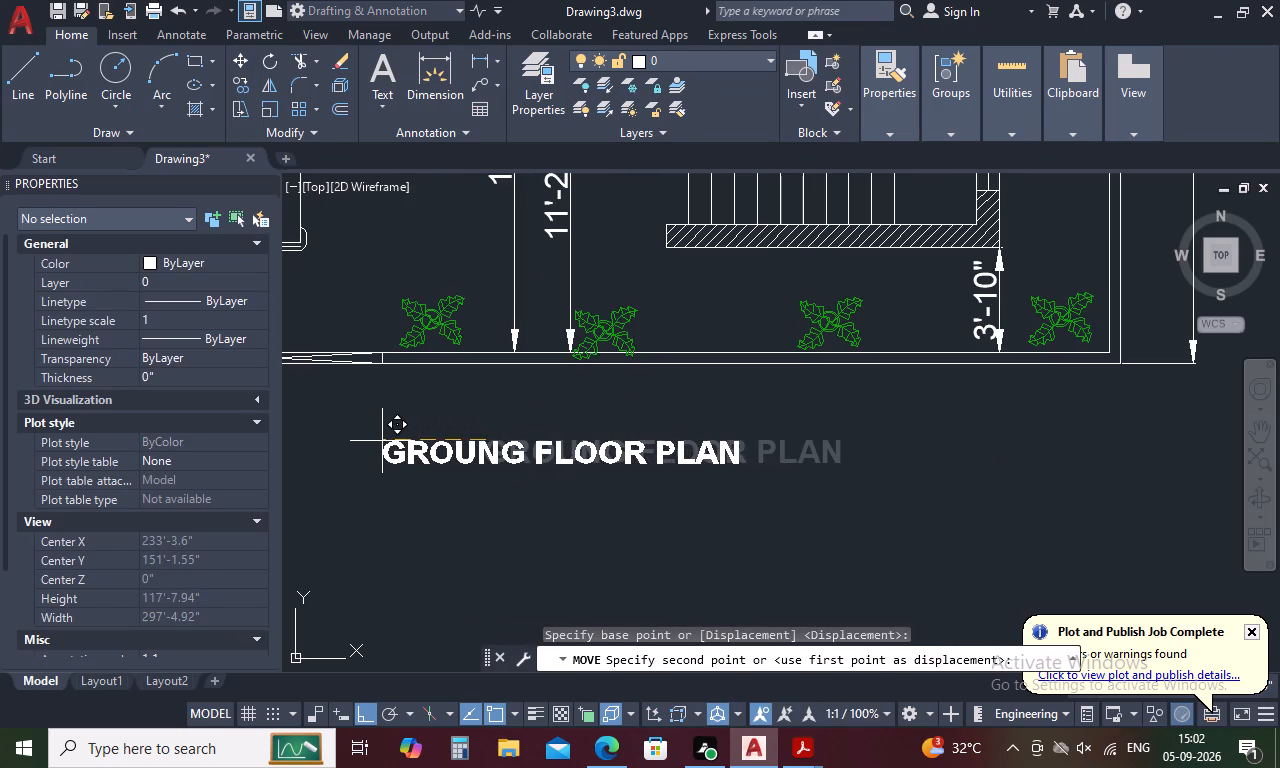
Correct the title's spelling so it reads GROUND FLOOR PLAN.
{"action": "scroll", "coordinate": [459, 437], "scroll_direction": "down", "scroll_amount": 3}
{"action": "scroll", "coordinate": [607, 441], "scroll_direction": "down", "scroll_amount": 1}
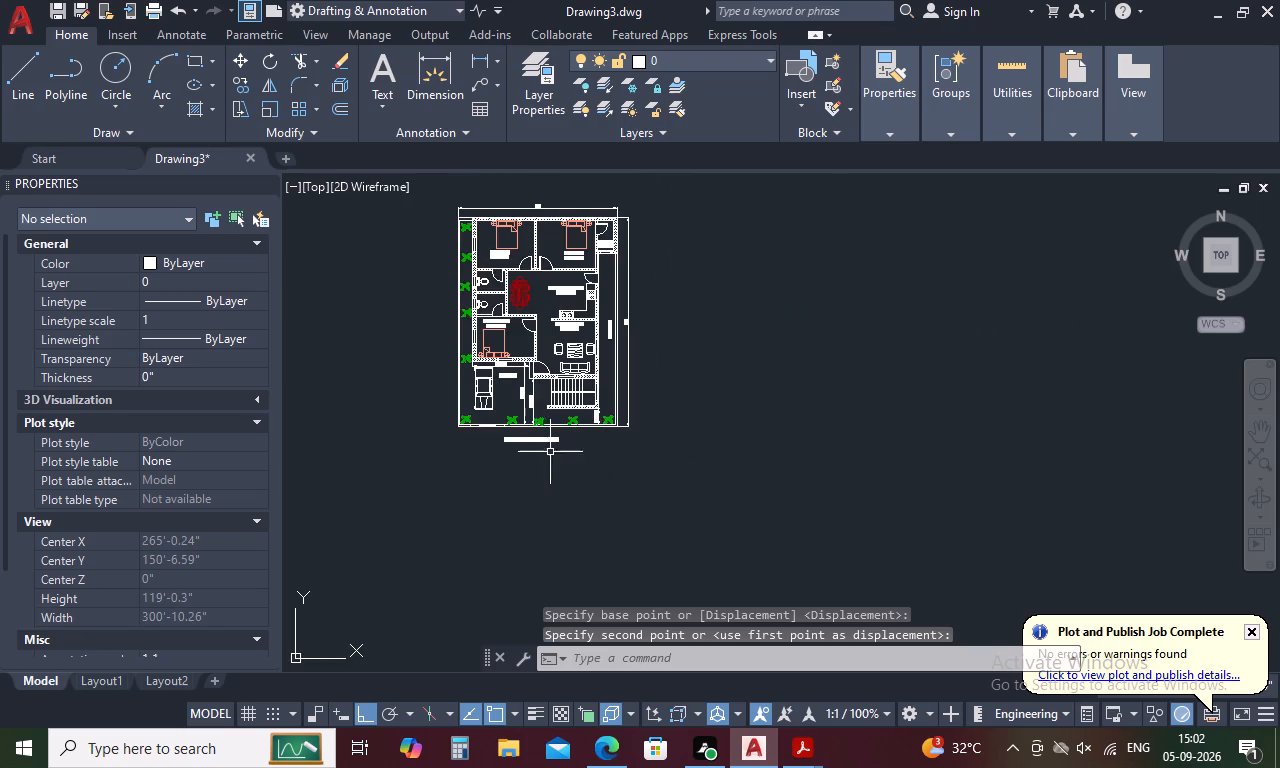
{"action": "scroll", "coordinate": [543, 451], "scroll_direction": "up", "scroll_amount": 2}
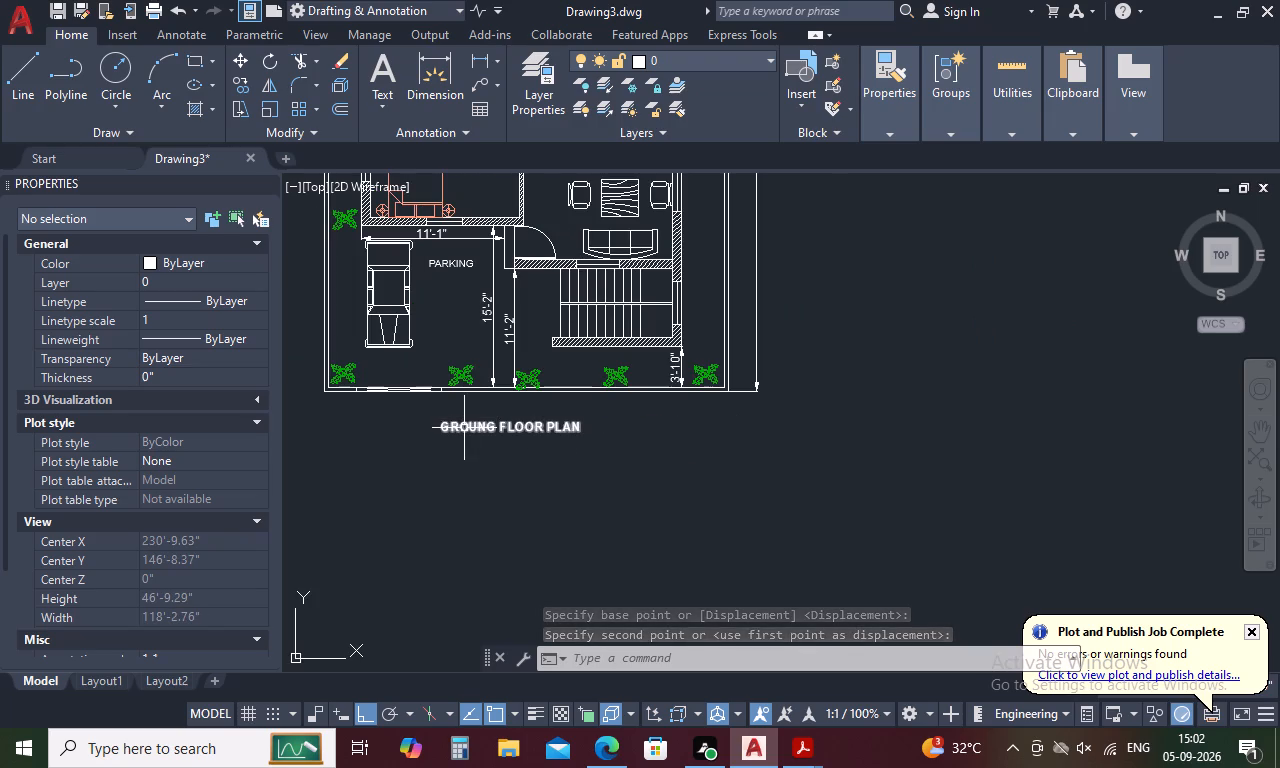
{"action": "double_click", "coordinate": [464, 428]}
{"action": "left_click", "coordinate": [491, 426]}
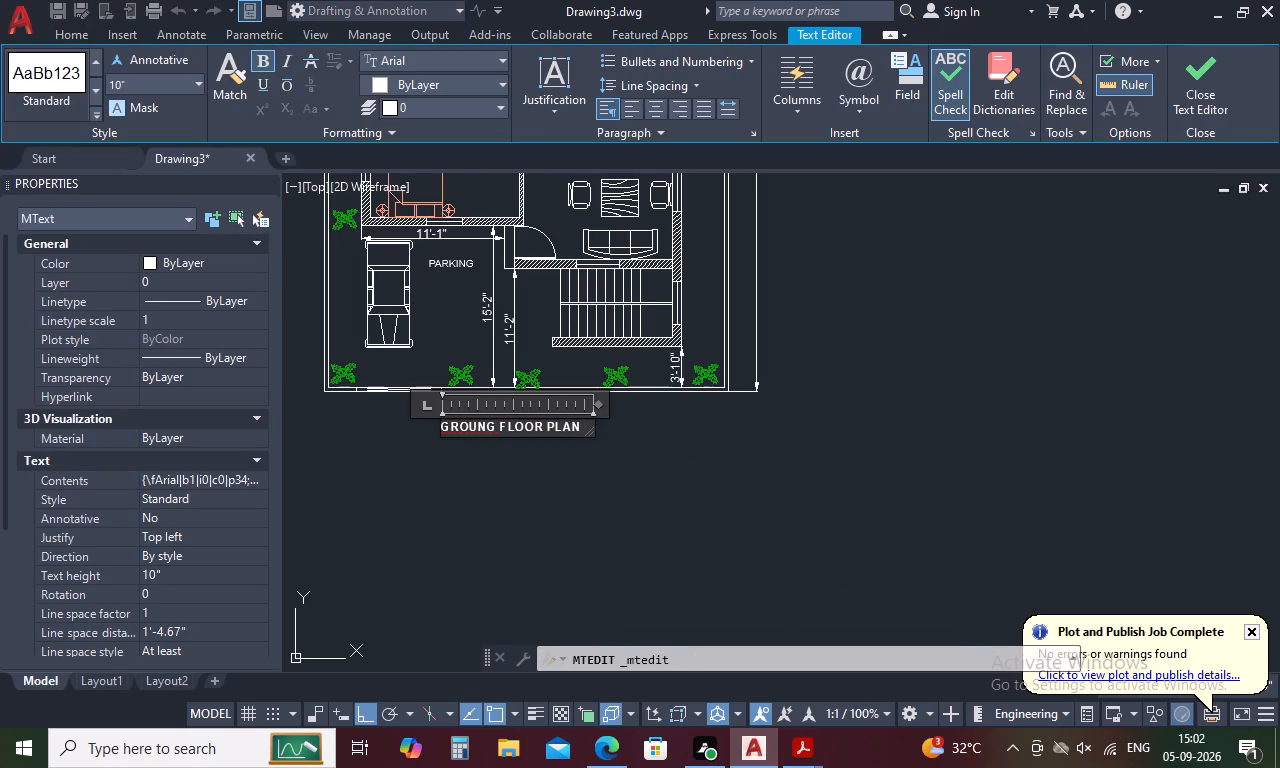
{"action": "left_click", "coordinate": [500, 427]}
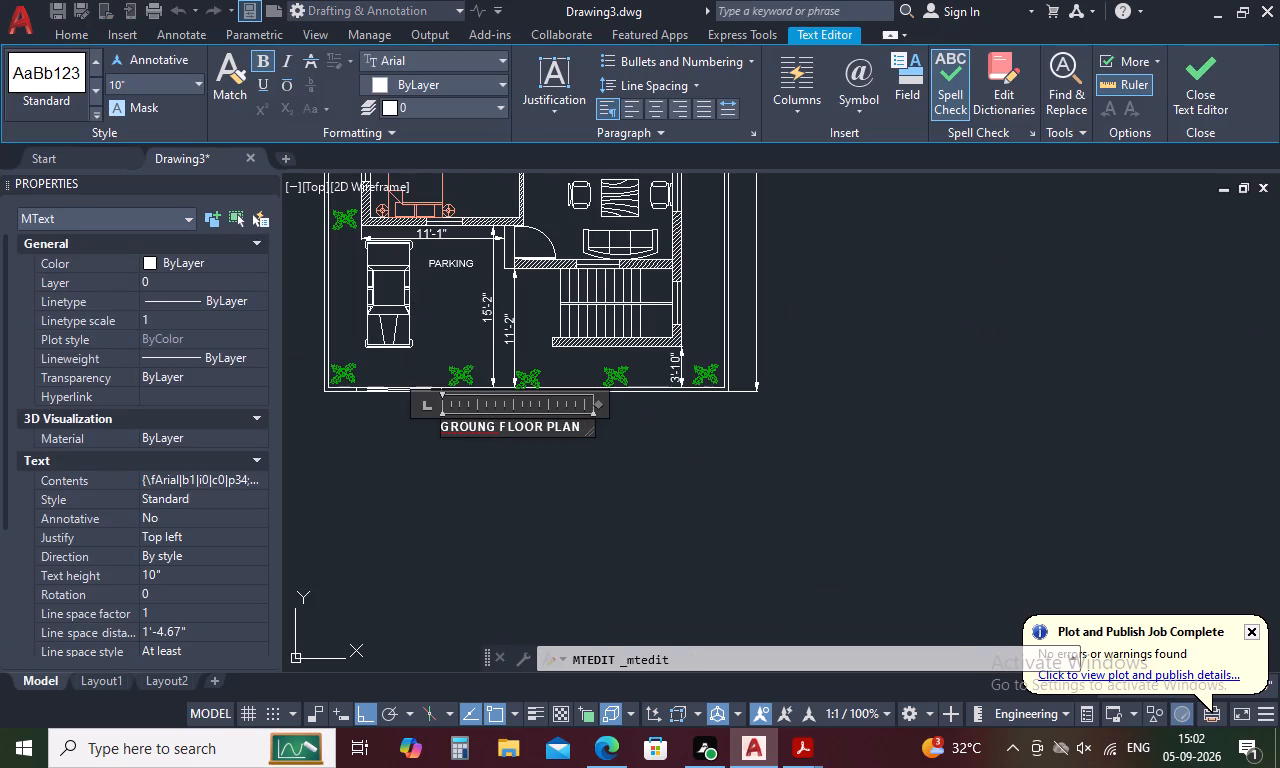
{"action": "left_click", "coordinate": [493, 423]}
{"action": "key", "text": "BackSpace"}
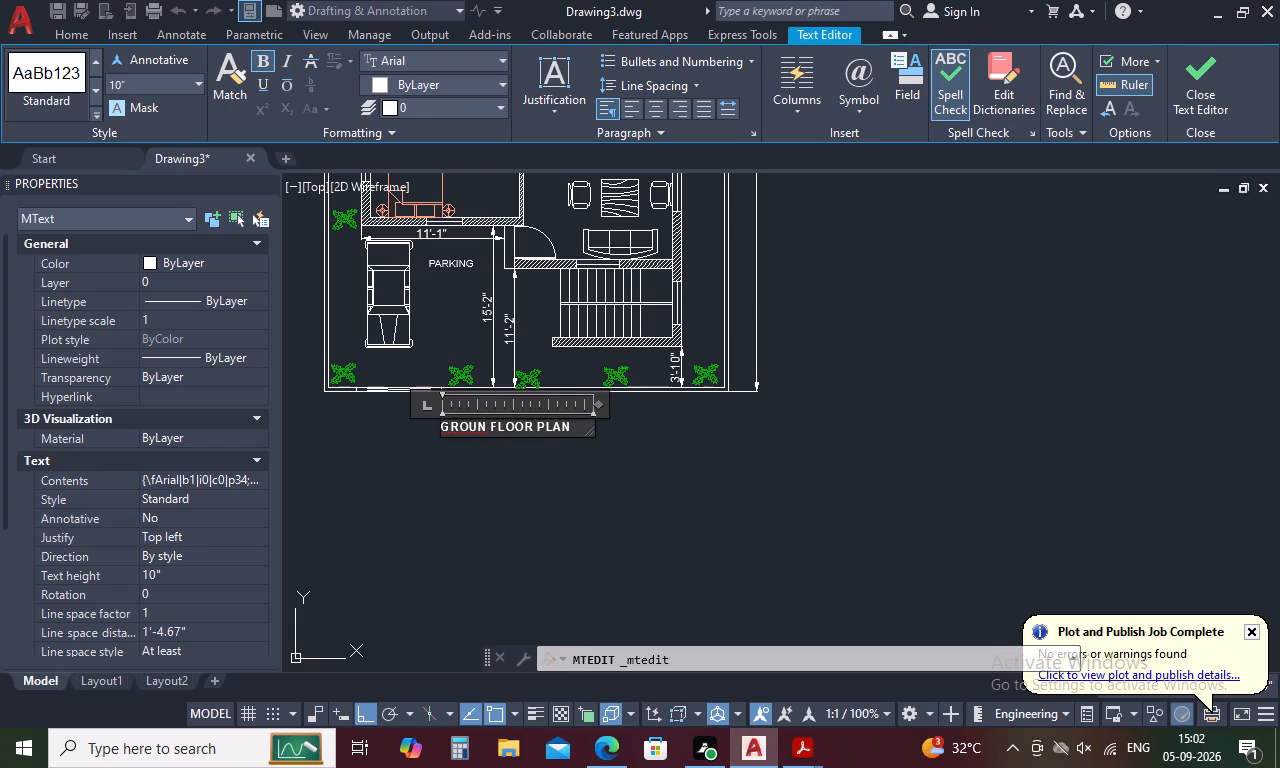
{"action": "key", "text": "d"}
{"action": "left_click", "coordinate": [484, 506]}
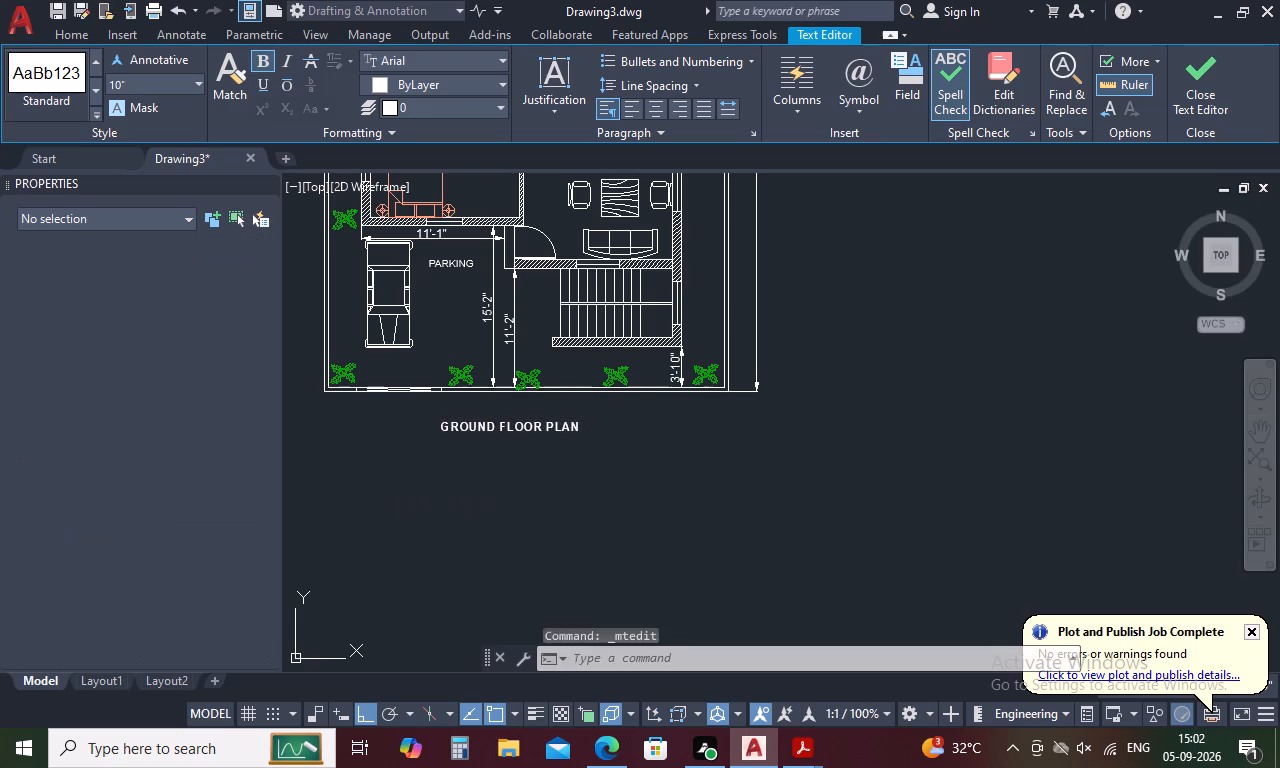
Add a multiline text title above the plan's north dimension reading 38X50 (1900 SQFT) HOUSE PLAN - WEST FACE - FP1317.
{"action": "scroll", "coordinate": [539, 495], "scroll_direction": "down", "scroll_amount": 3}
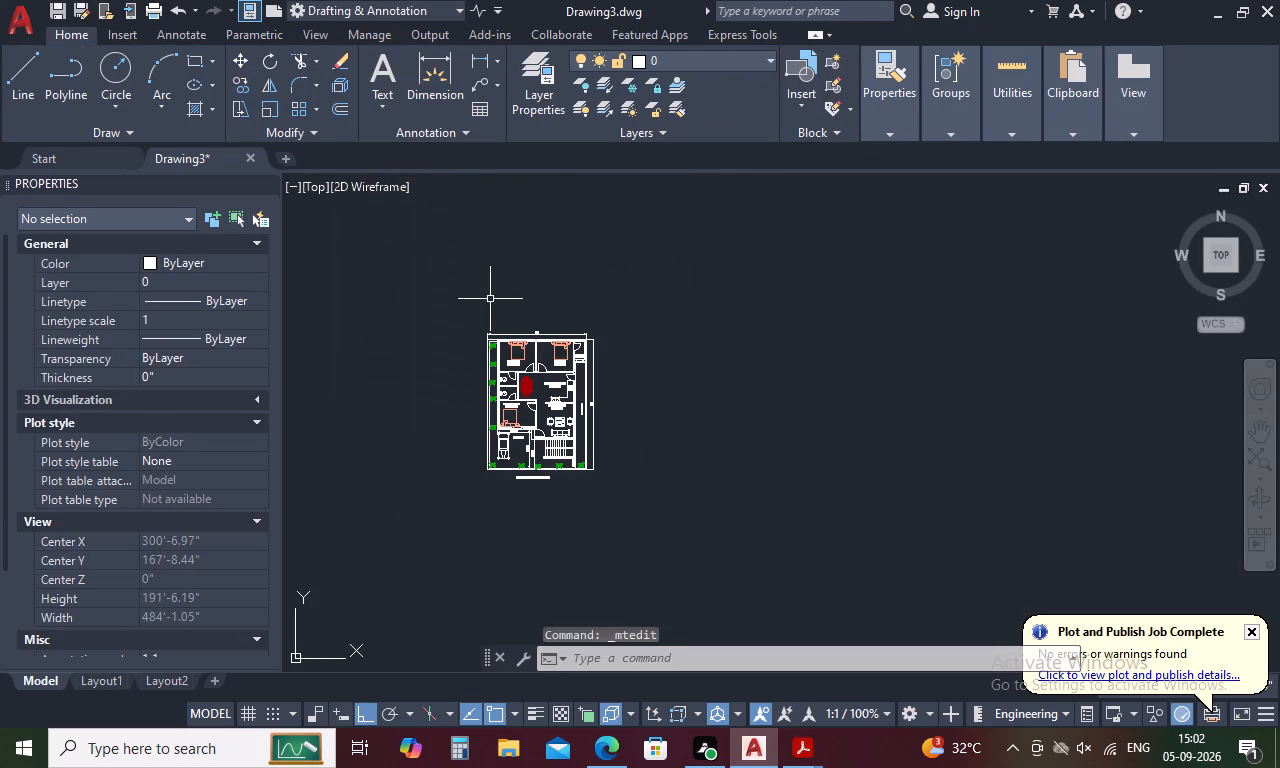
{"action": "key", "text": "t"}
{"action": "key", "text": "space"}
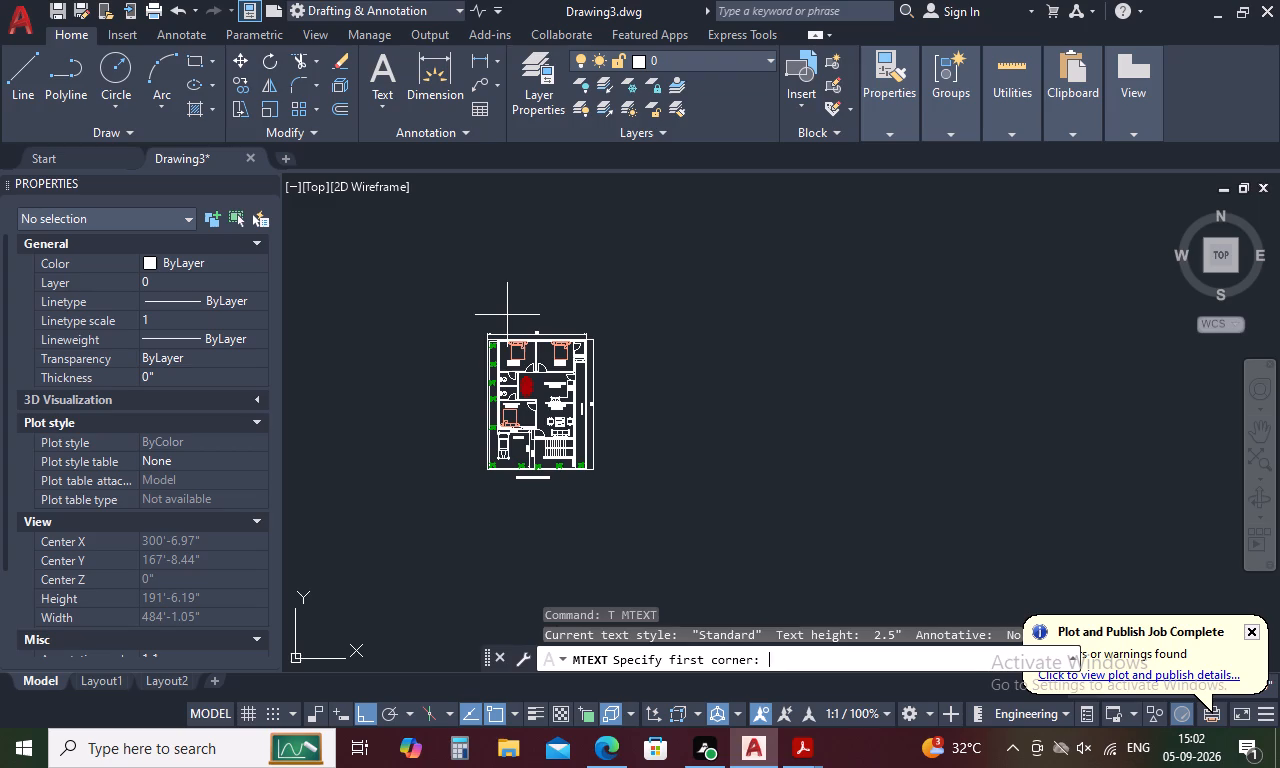
{"action": "scroll", "coordinate": [500, 313], "scroll_direction": "up", "scroll_amount": 3}
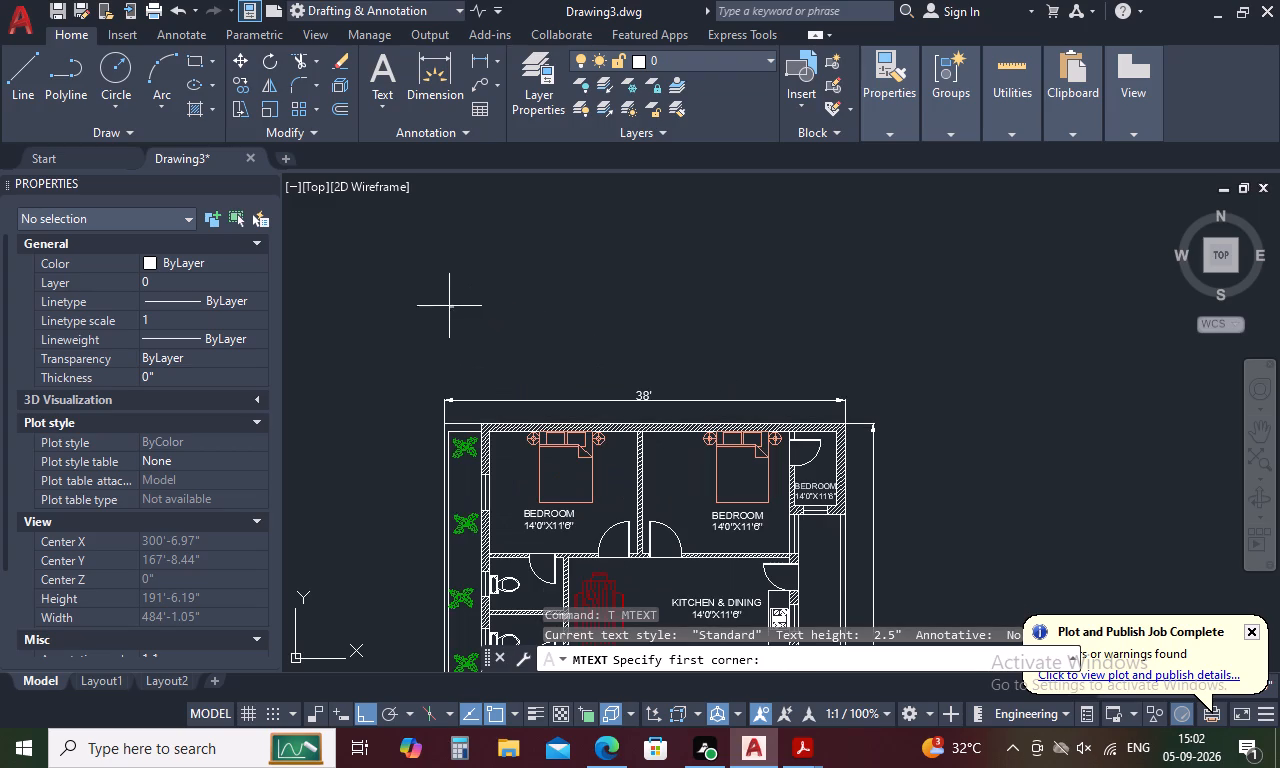
{"action": "left_click", "coordinate": [449, 306]}
{"action": "left_click", "coordinate": [879, 352]}
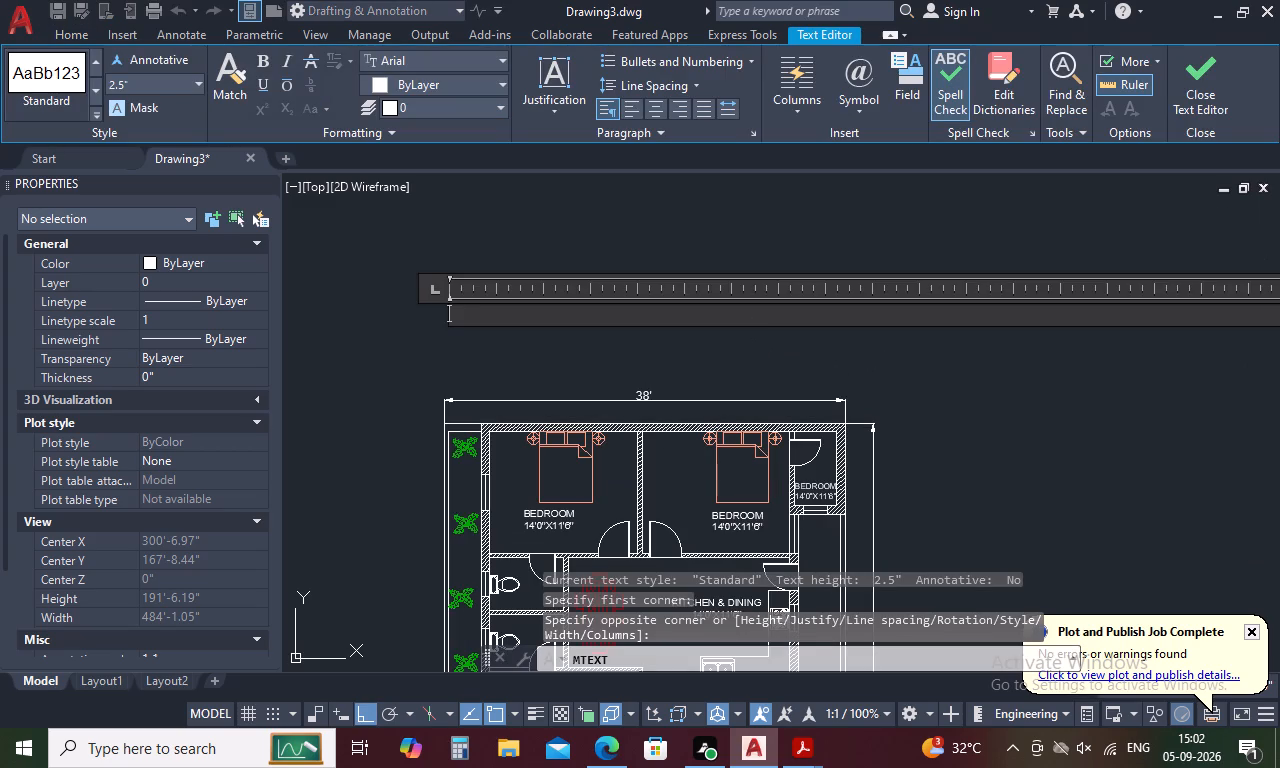
{"action": "key", "text": "3"}
{"action": "key", "text": "8"}
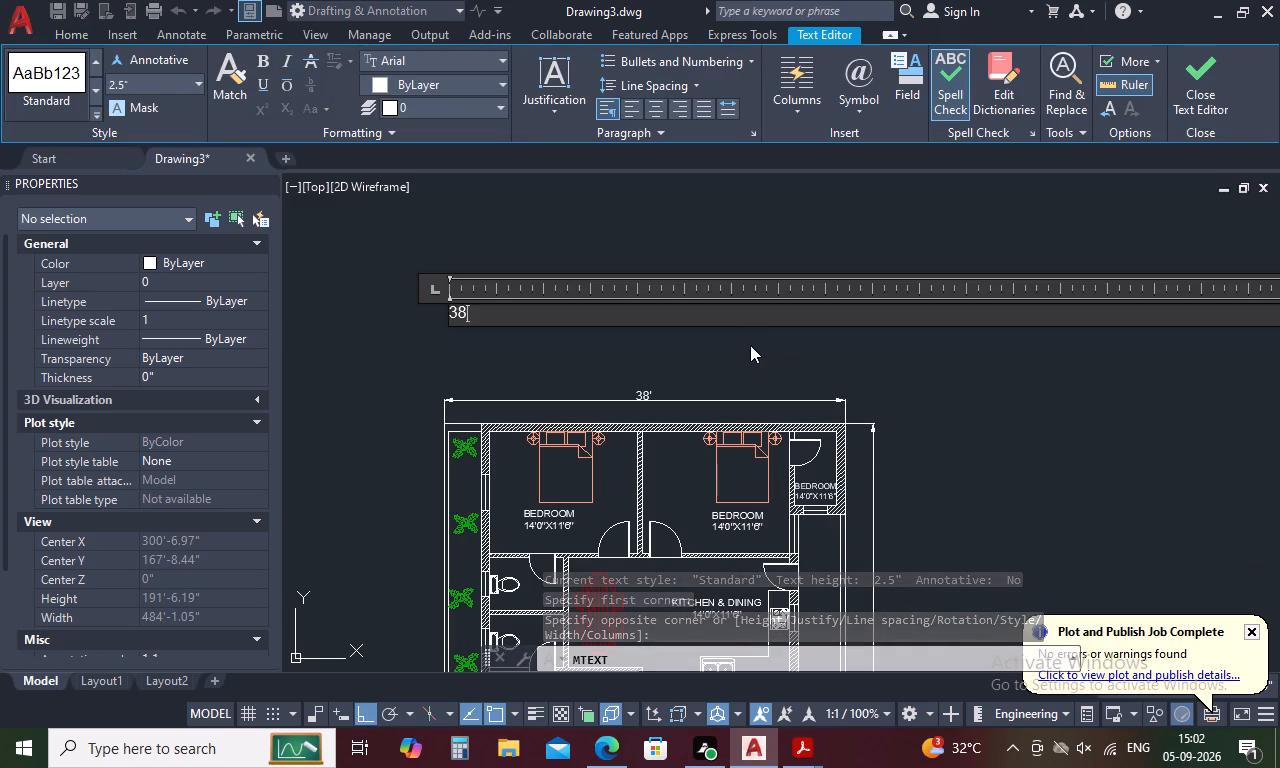
{"action": "key", "text": "x"}
{"action": "key", "text": "5"}
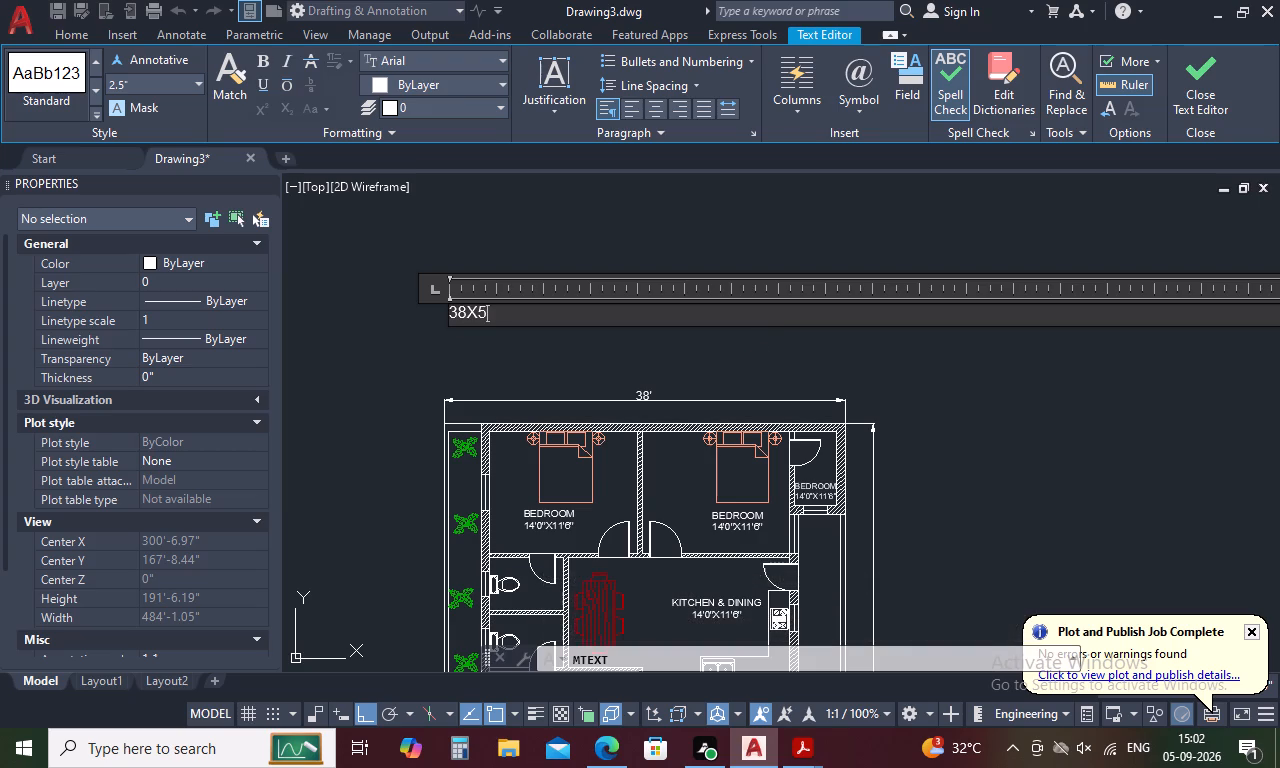
{"action": "key", "text": "0"}
{"action": "key", "text": "space"}
{"action": "key", "text": "shift+parenleft"}
{"action": "type", "text": "1900"}
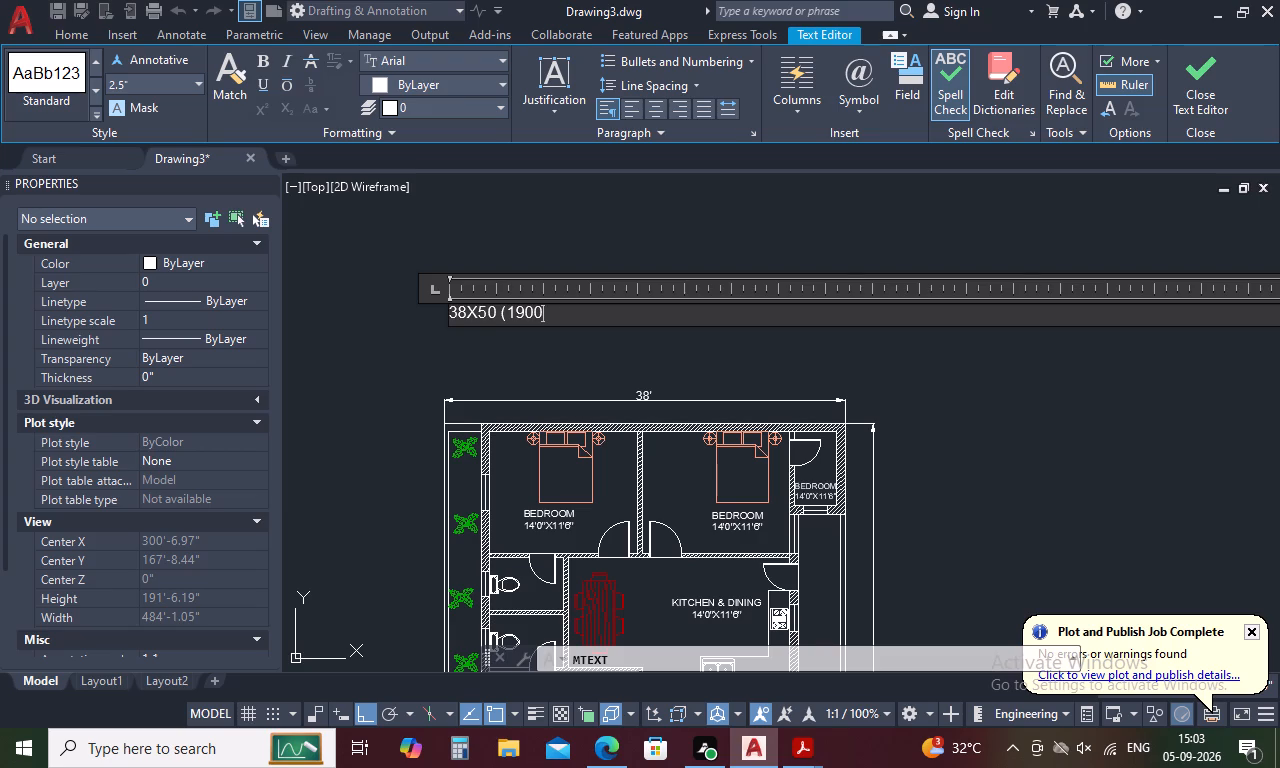
{"action": "key", "text": "space"}
{"action": "type", "text": "S"}
{"action": "key", "text": "q"}
{"action": "type", "text": "FT"}
{"action": "key", "text": "space"}
{"action": "key", "text": "BackSpace"}
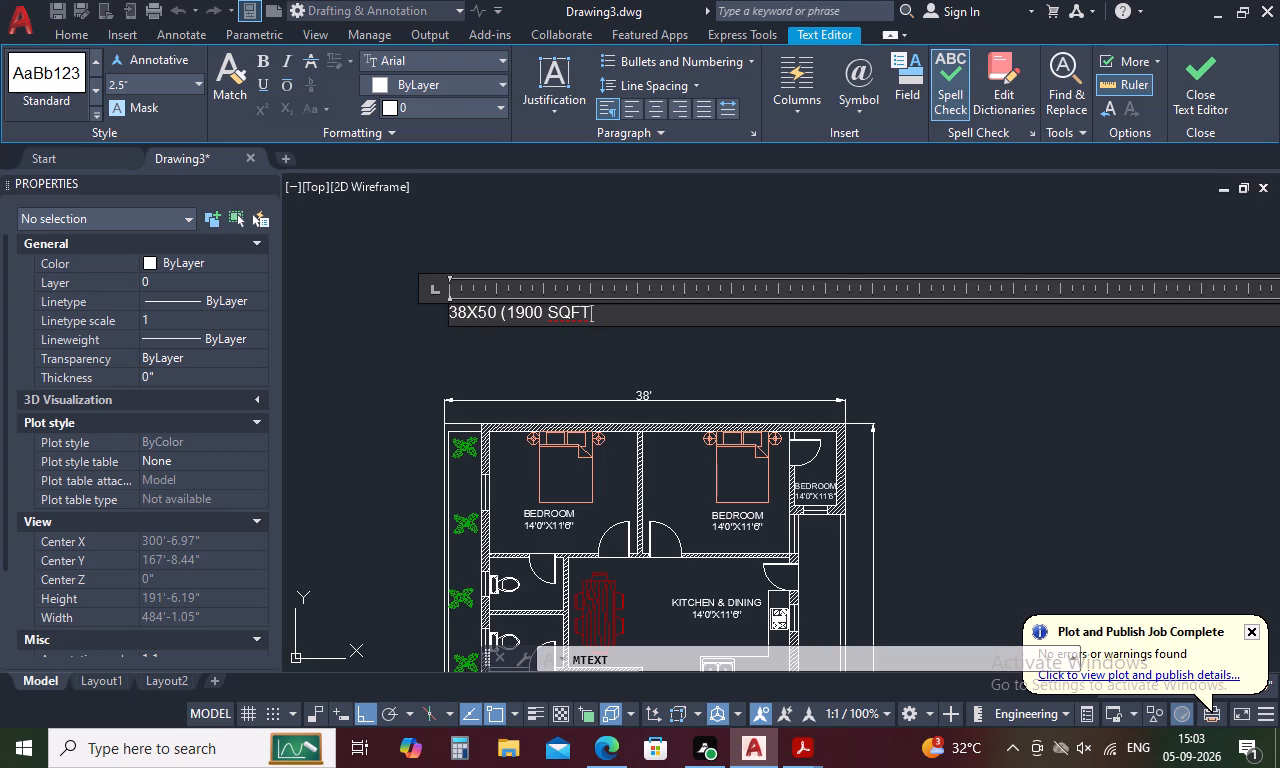
{"action": "key", "text": "shift+parenright"}
{"action": "key", "text": "space"}
{"action": "type", "text": "PLAN"}
{"action": "key", "text": "BackSpace"}
{"action": "key", "text": "BackSpace"}
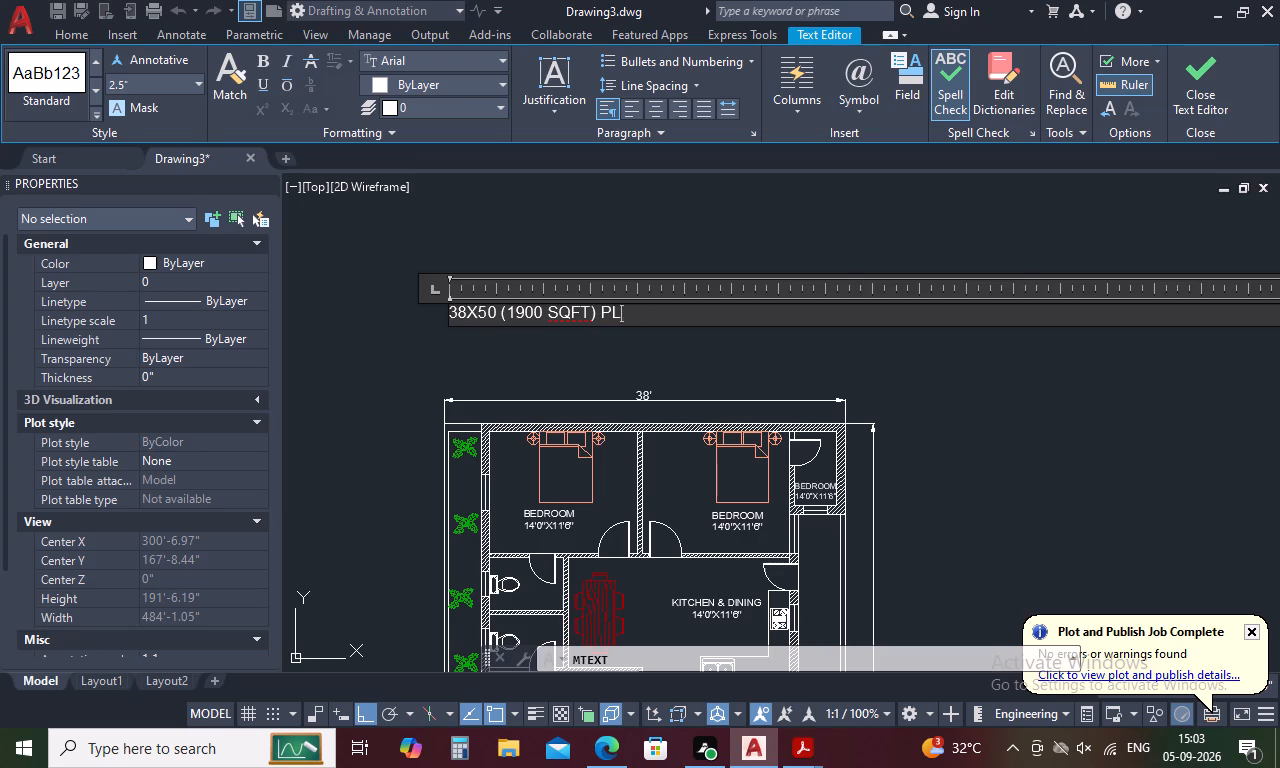
{"action": "key", "text": "BackSpace"}
{"action": "key", "text": "BackSpace"}
{"action": "key", "text": "h"}
{"action": "type", "text": "OU"}
{"action": "type", "text": "SE PLAN"}
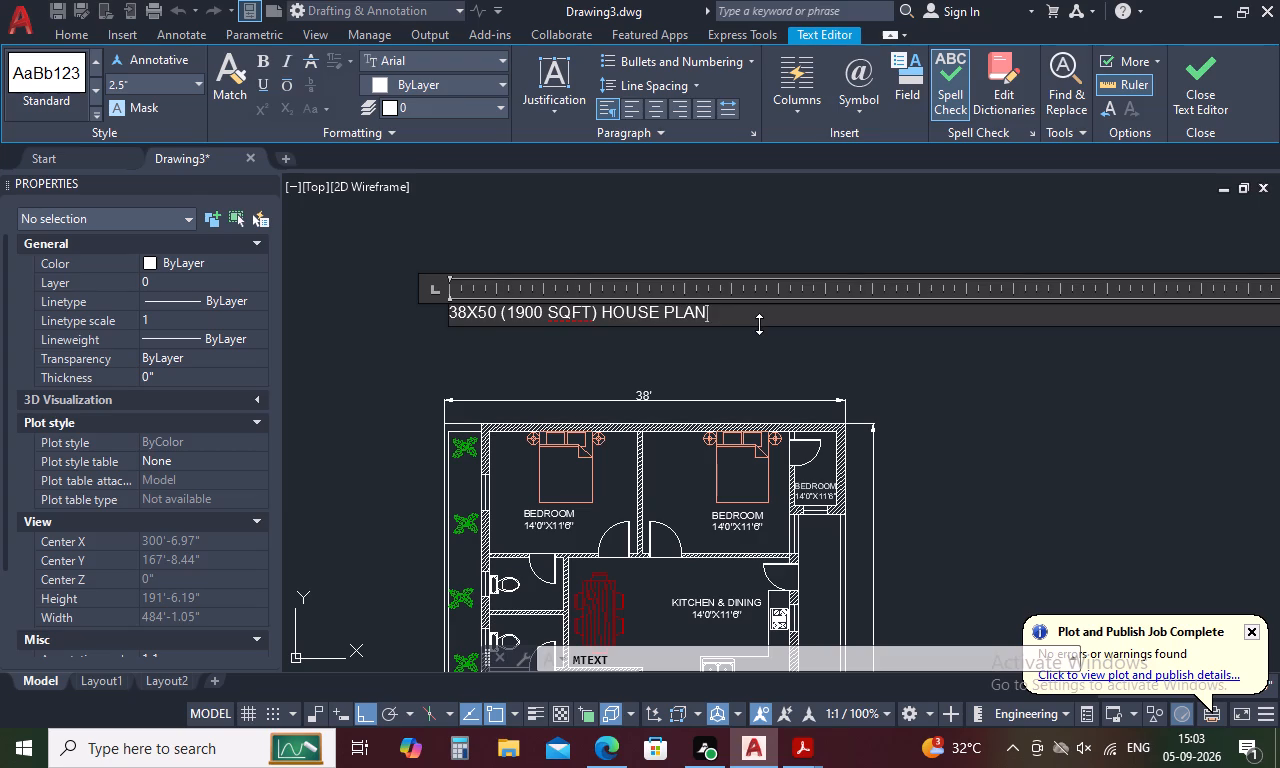
{"action": "key", "text": "space"}
{"action": "type", "text": "-"}
{"action": "key", "text": "space"}
{"action": "type", "text": "WEST FA"}
{"action": "type", "text": "CE"}
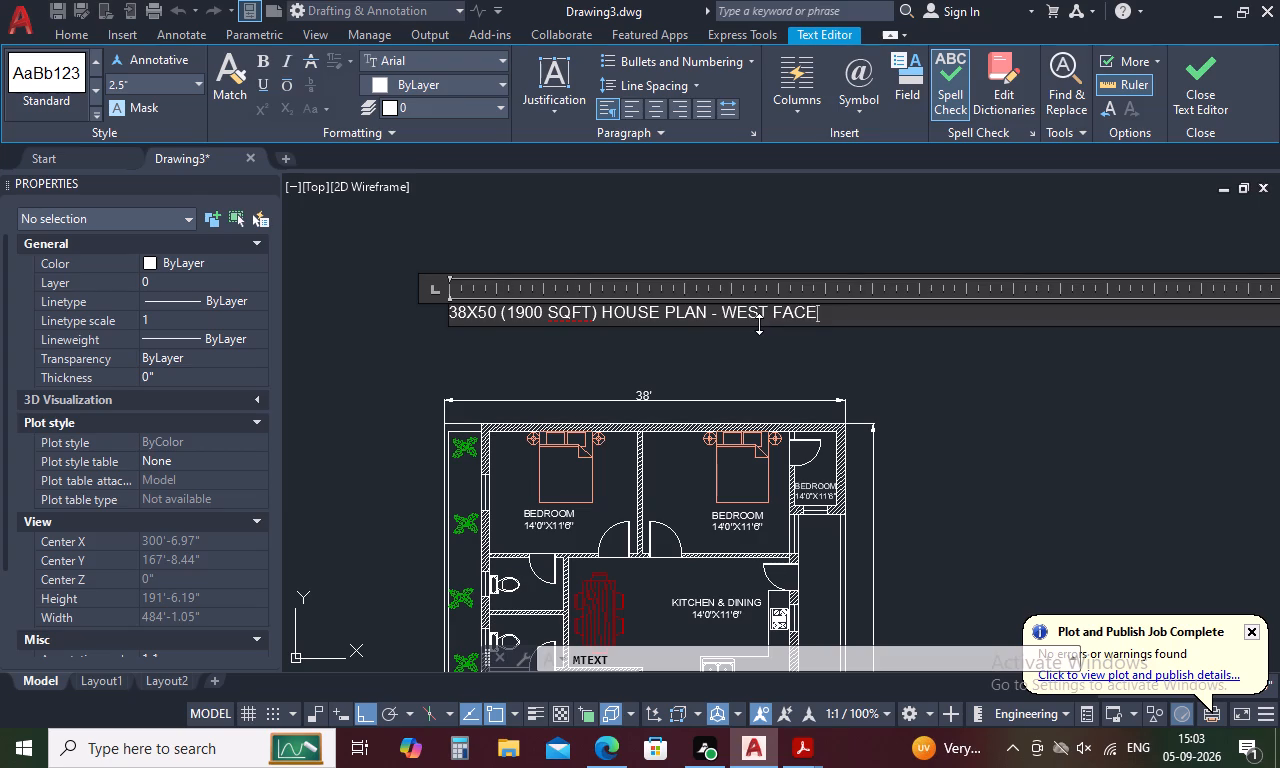
{"action": "key", "text": "space"}
{"action": "type", "text": "-"}
{"action": "key", "text": "space"}
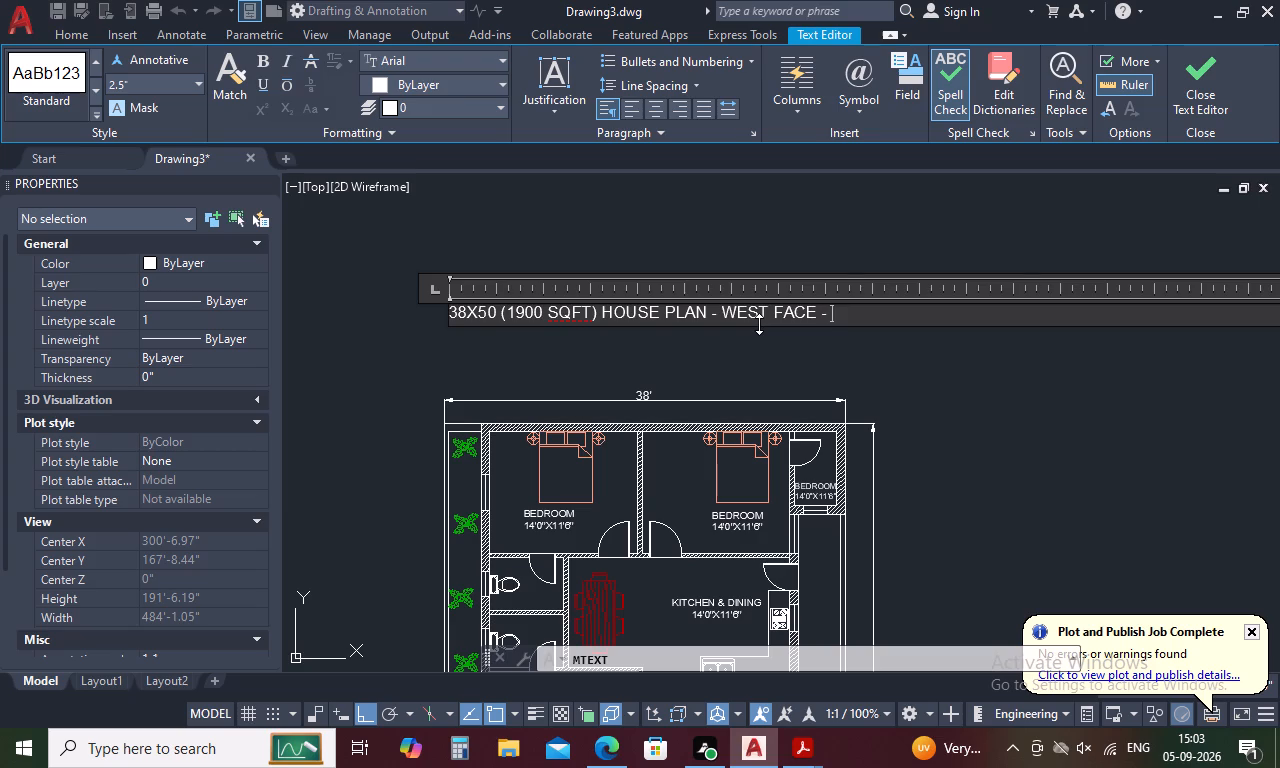
{"action": "type", "text": "FP"}
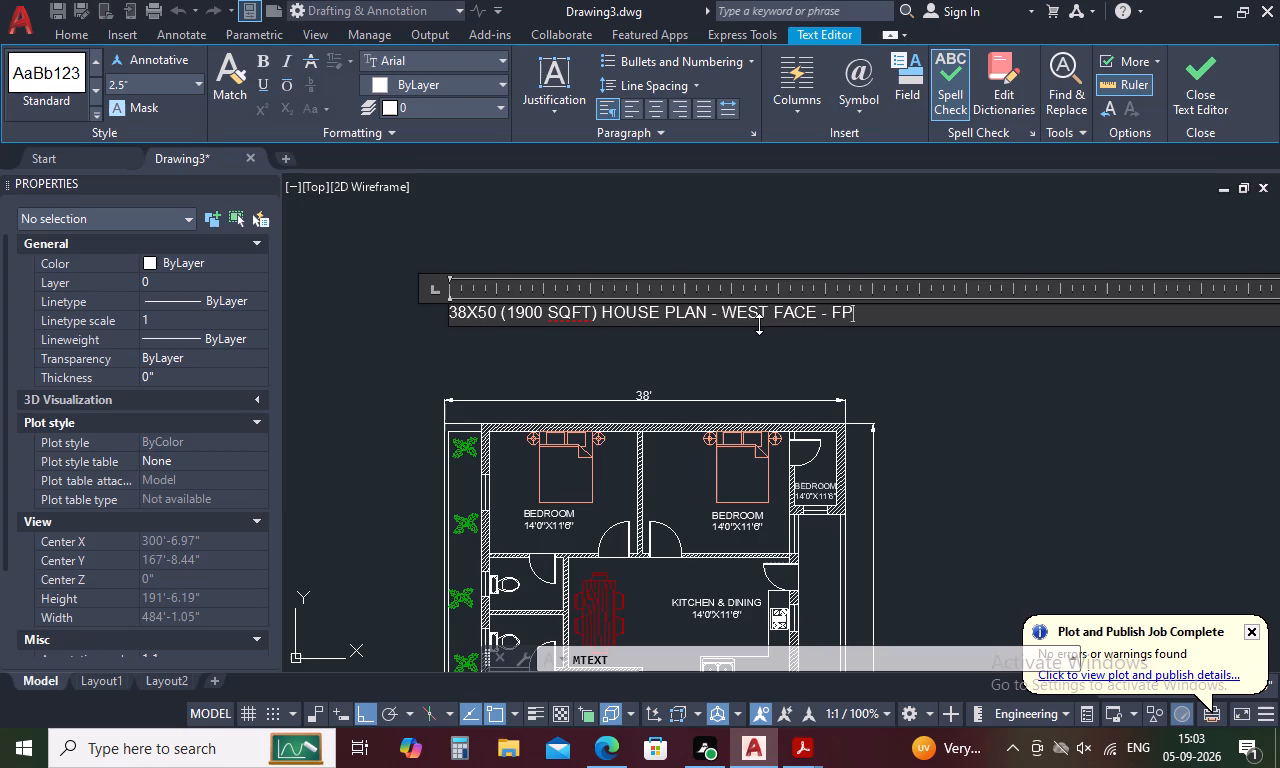
{"action": "type", "text": "1317"}
{"action": "left_click", "coordinate": [930, 393]}
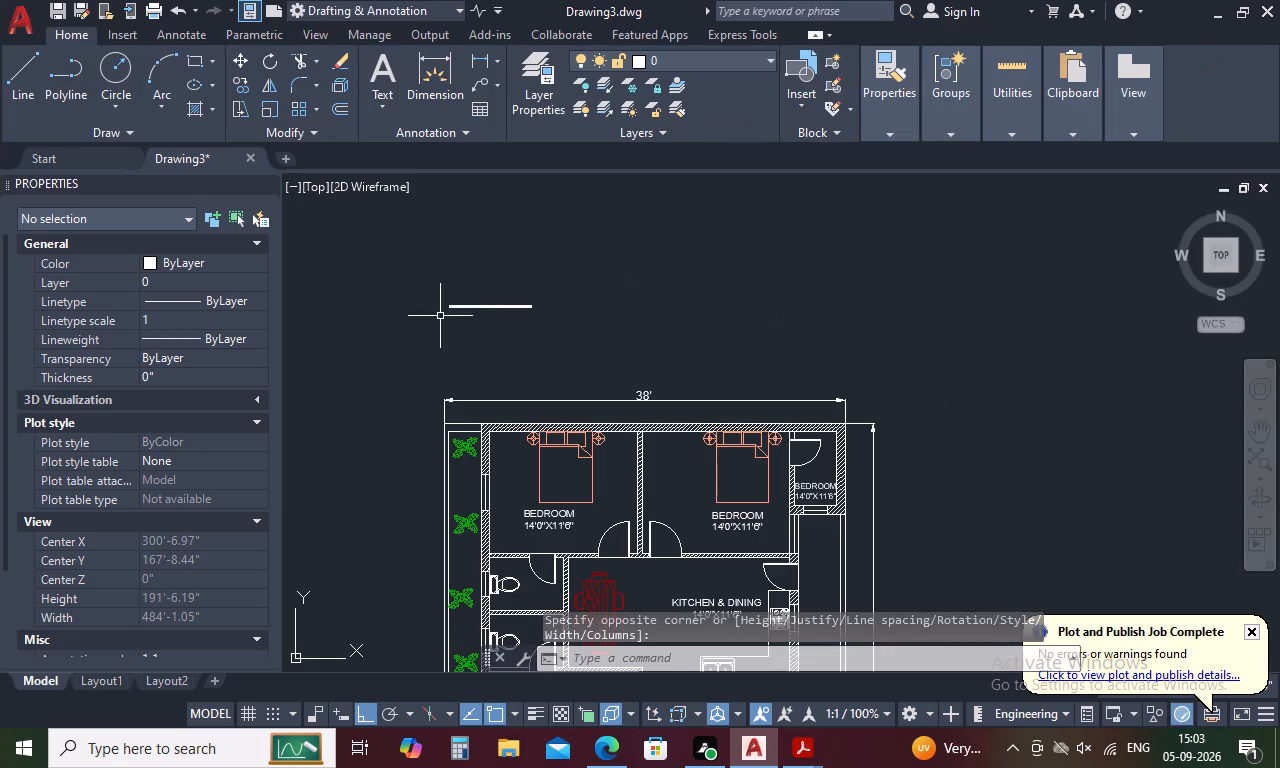
Make the whole house plan title above the plan bold and try to set its text height to 10".
{"action": "double_click", "coordinate": [480, 307]}
{"action": "left_click_drag", "start_coordinate": [926, 310], "coordinate": [599, 323]}
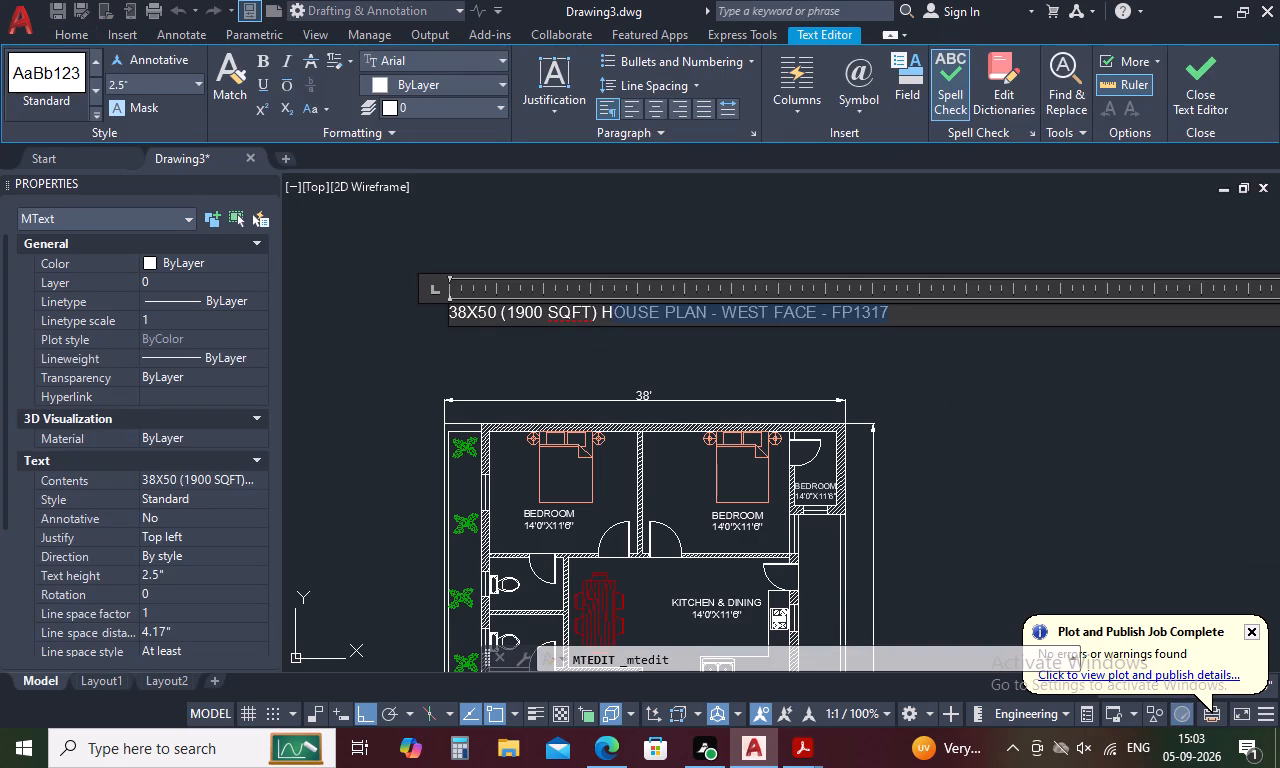
{"action": "left_click_drag", "start_coordinate": [599, 323], "coordinate": [413, 336]}
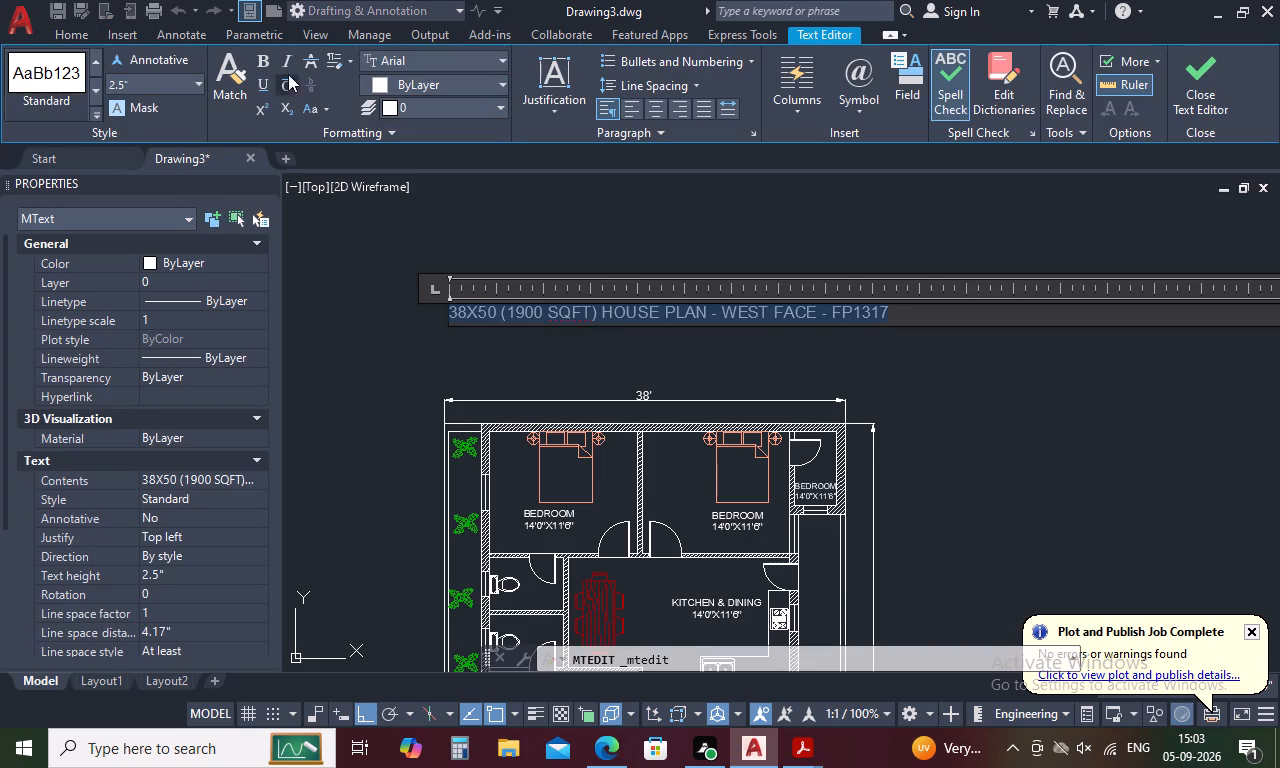
{"action": "left_click", "coordinate": [141, 94]}
{"action": "key", "text": "BackSpace"}
{"action": "type", "text": "10"}
{"action": "left_click", "coordinate": [267, 58]}
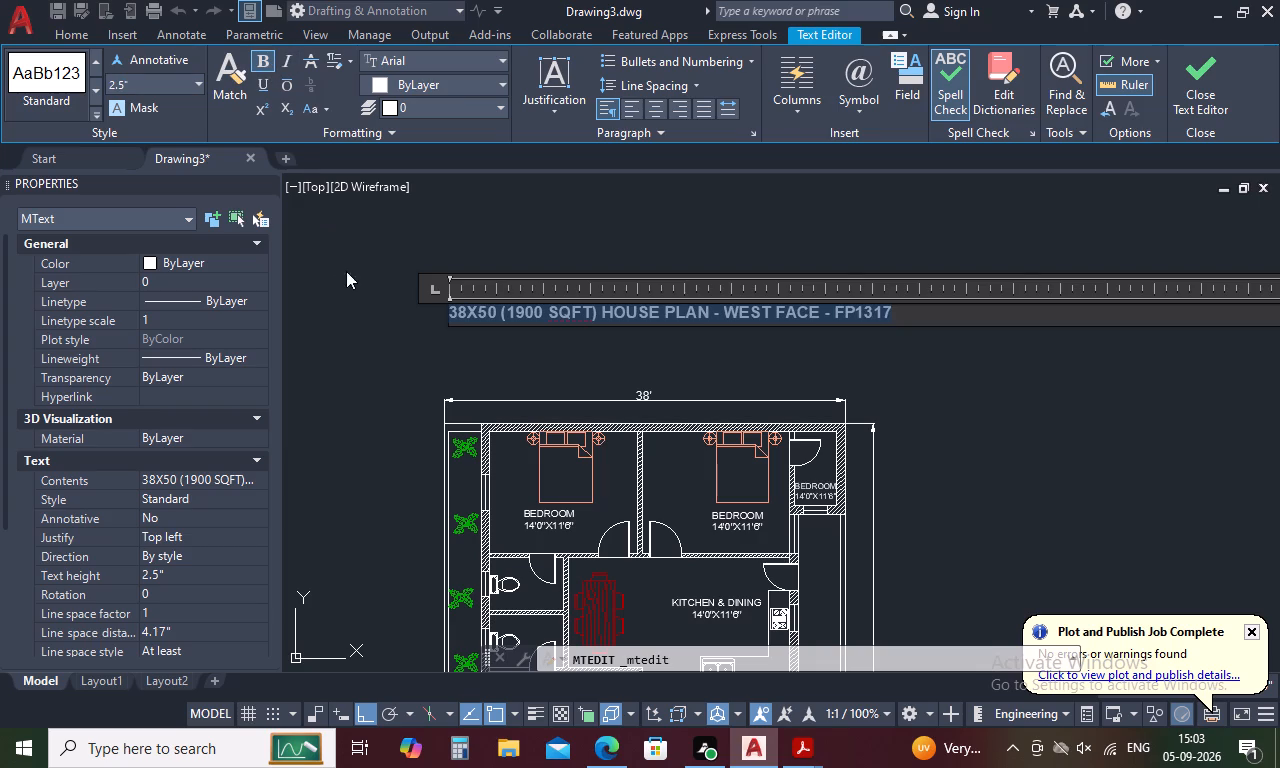
{"action": "left_click", "coordinate": [166, 85]}
{"action": "key", "text": "BackSpace"}
{"action": "type", "text": "10"}
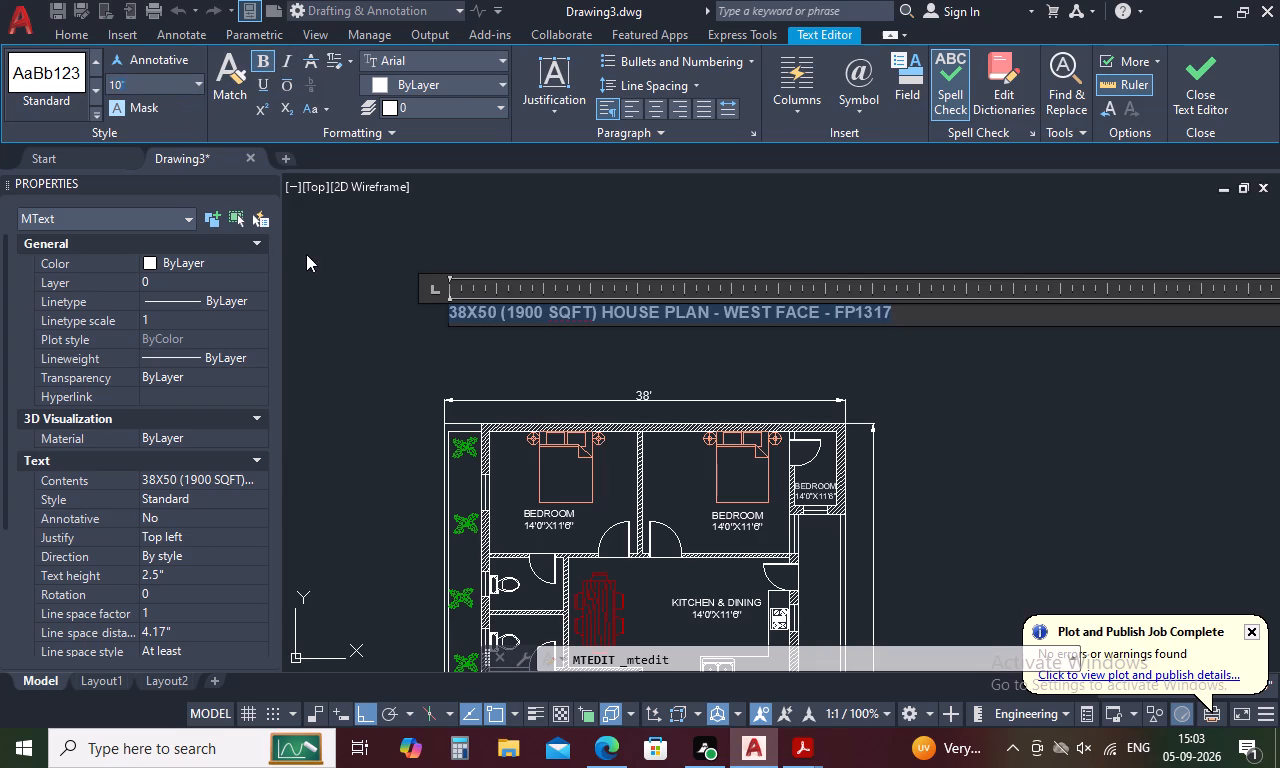
{"action": "left_click", "coordinate": [307, 254]}
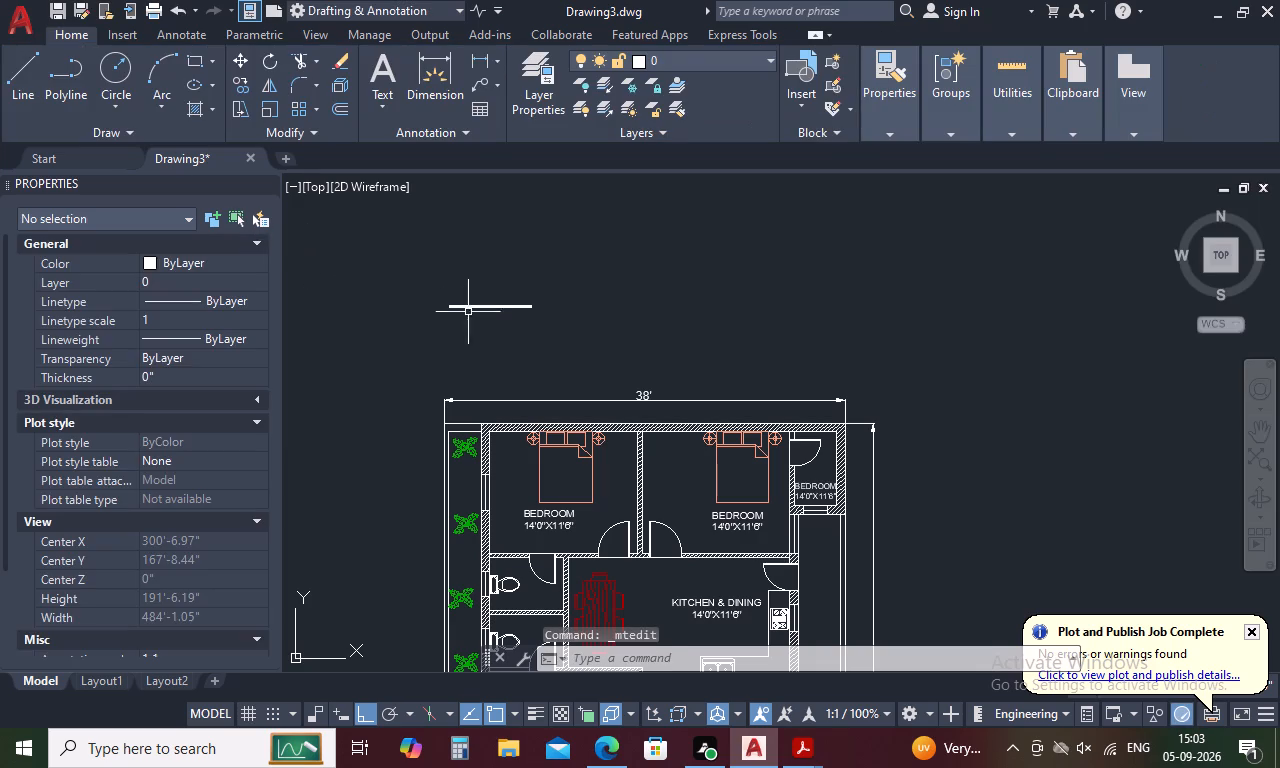
Set the text height of the whole house plan title above the plan to 10".
{"action": "double_click", "coordinate": [484, 305]}
{"action": "left_click_drag", "start_coordinate": [932, 306], "coordinate": [923, 305]}
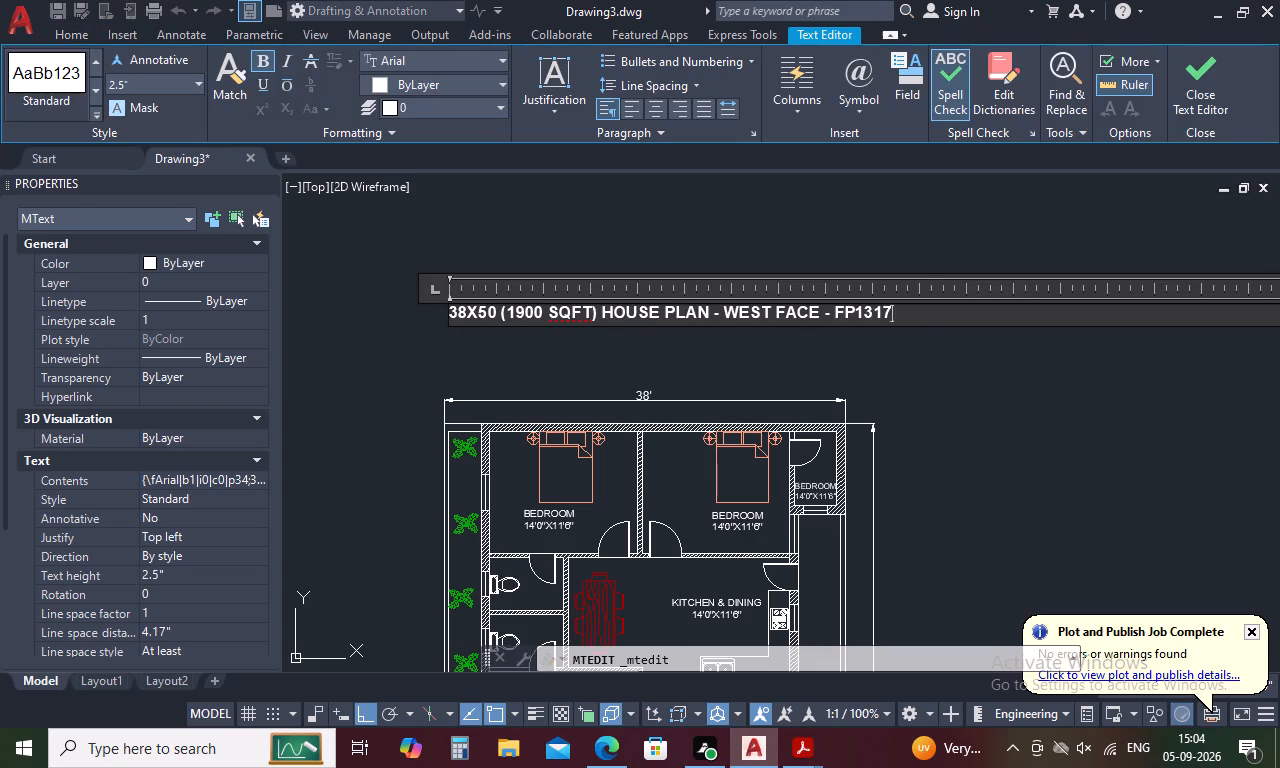
{"action": "left_click_drag", "start_coordinate": [923, 305], "coordinate": [369, 305]}
{"action": "left_click", "coordinate": [172, 88]}
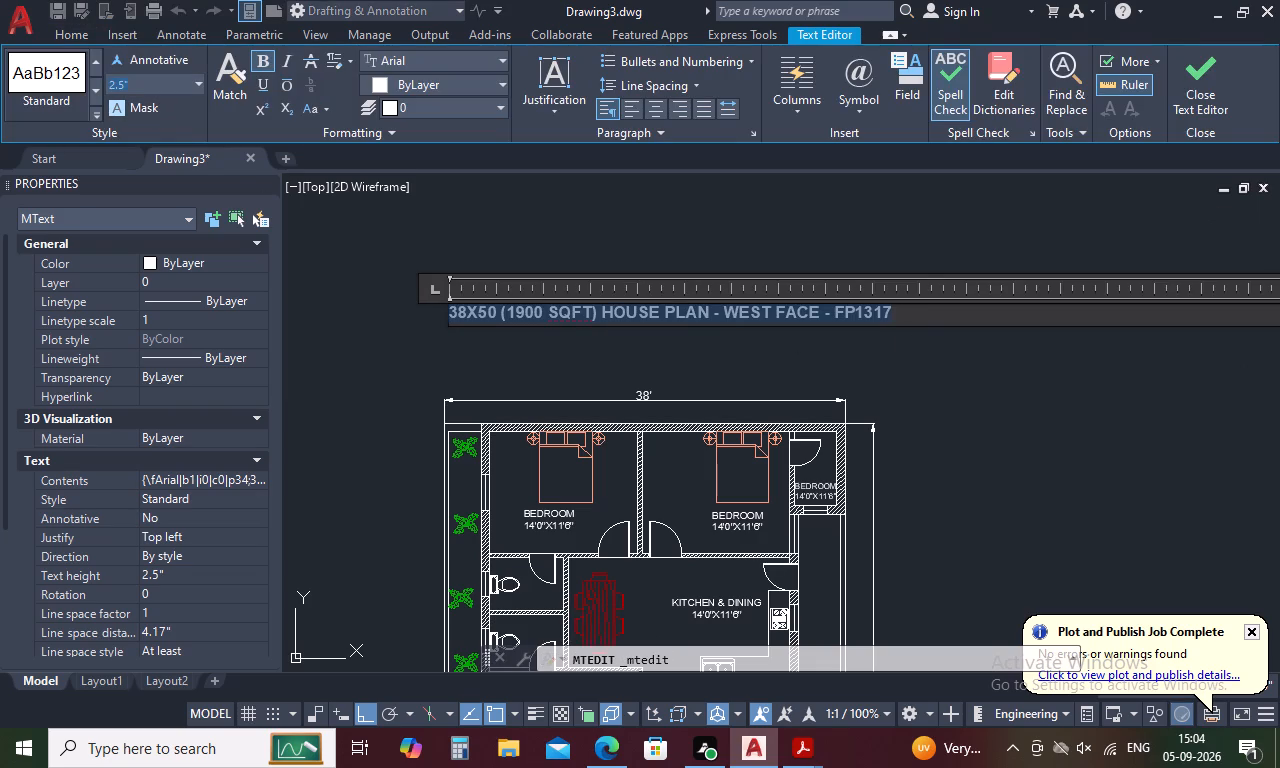
{"action": "key", "text": "BackSpace"}
{"action": "type", "text": "10"}
{"action": "key", "text": "Return"}
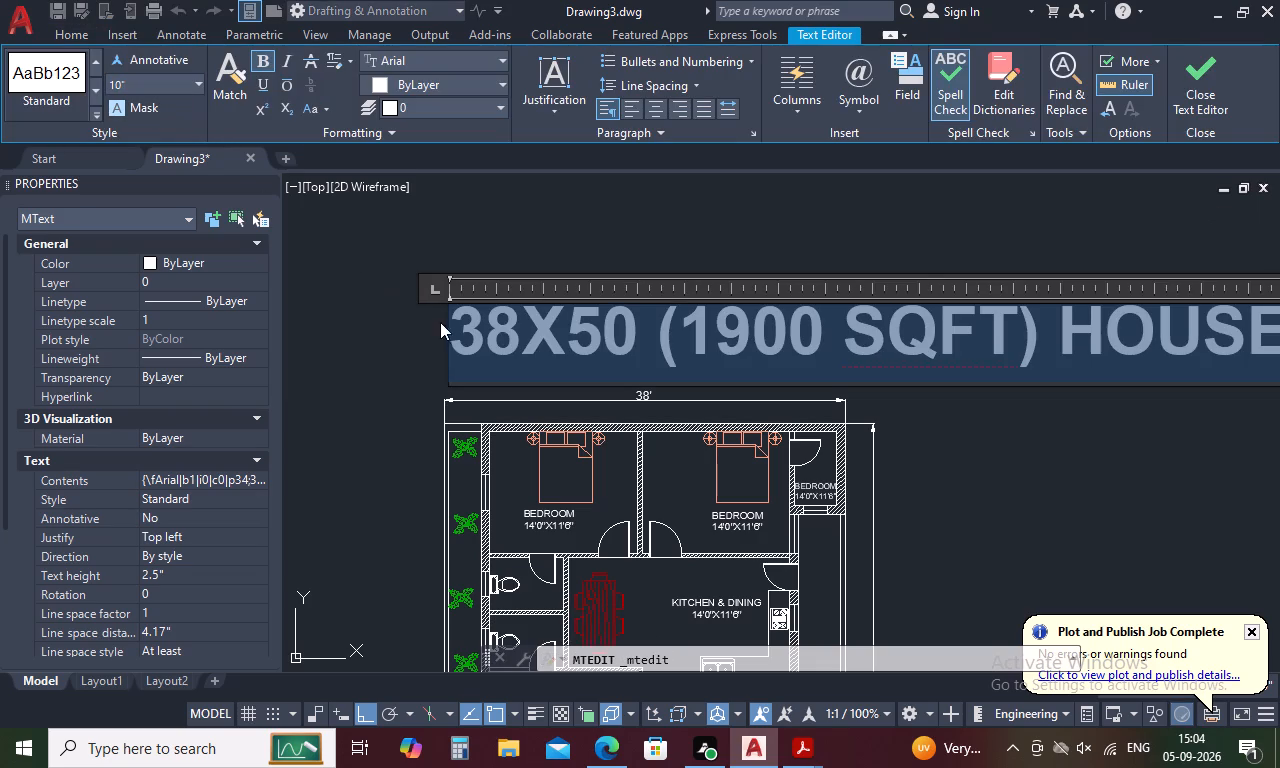
{"action": "scroll", "coordinate": [386, 334], "scroll_direction": "down", "scroll_amount": 2}
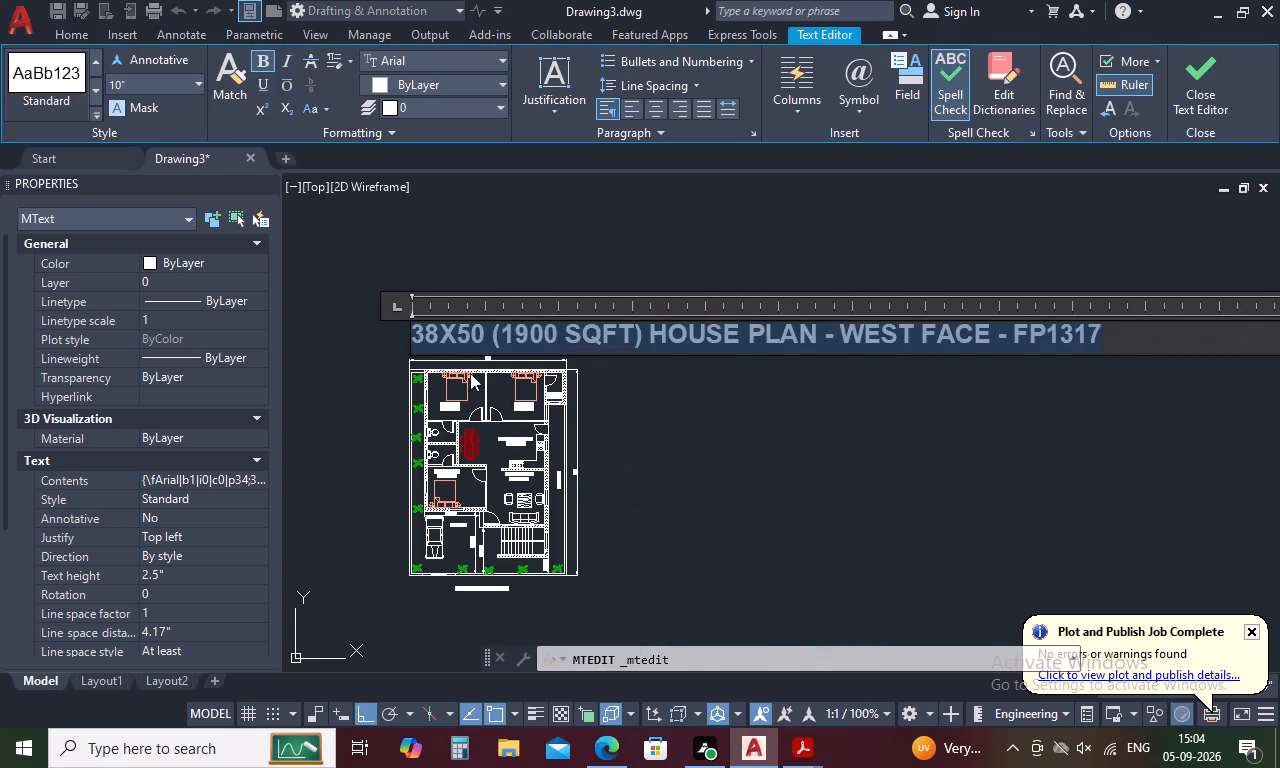
{"action": "left_click", "coordinate": [791, 451]}
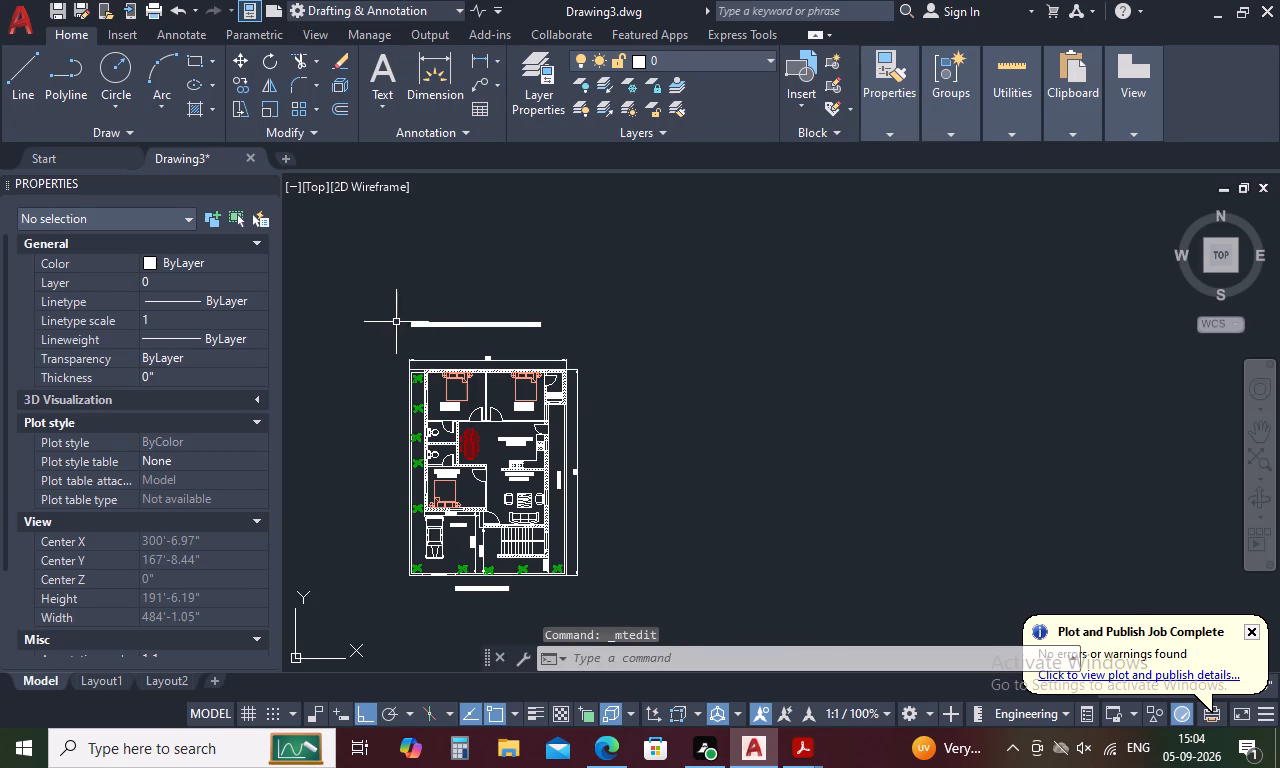
Move the house plan title down and slightly right, closer to and roughly centred over the 38' dimension, with Ortho off.
{"action": "scroll", "coordinate": [394, 320], "scroll_direction": "up", "scroll_amount": 3}
{"action": "left_click", "coordinate": [544, 346]}
{"action": "right_click", "coordinate": [544, 346]}
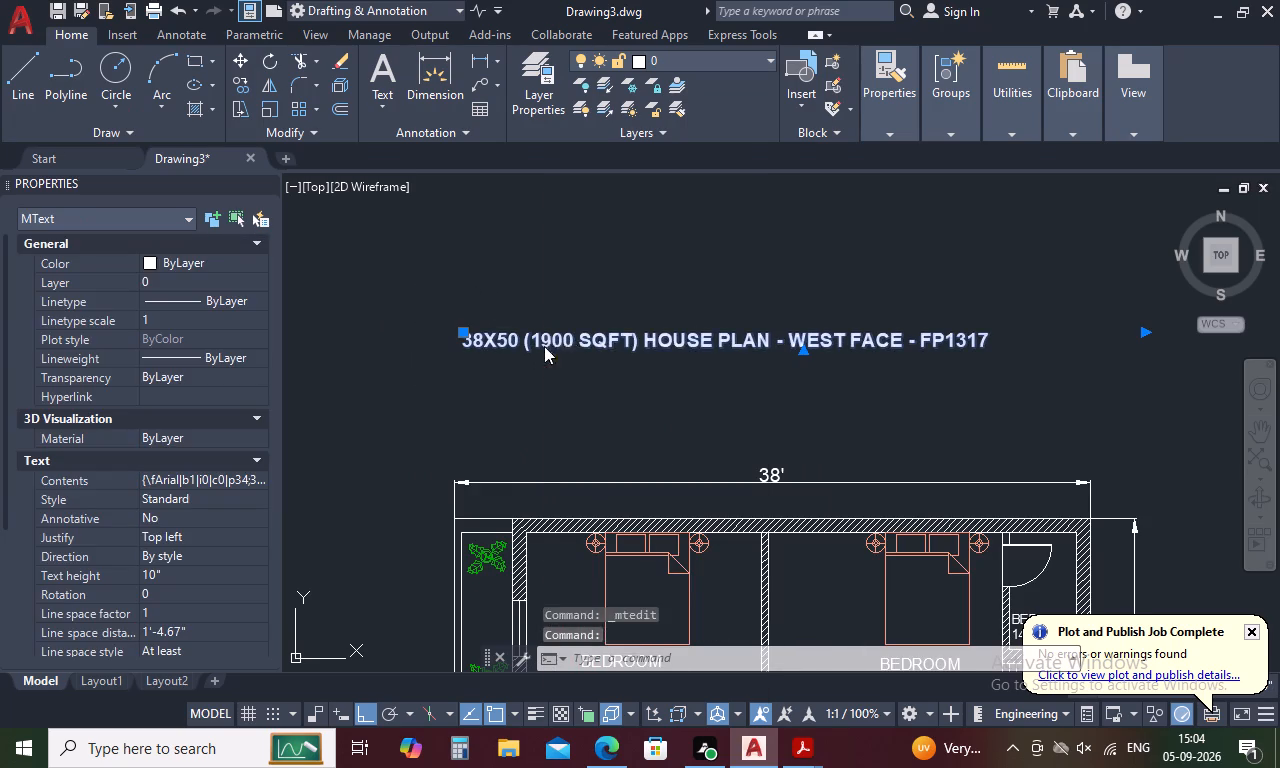
{"action": "left_click", "coordinate": [635, 384]}
{"action": "left_click", "coordinate": [678, 339]}
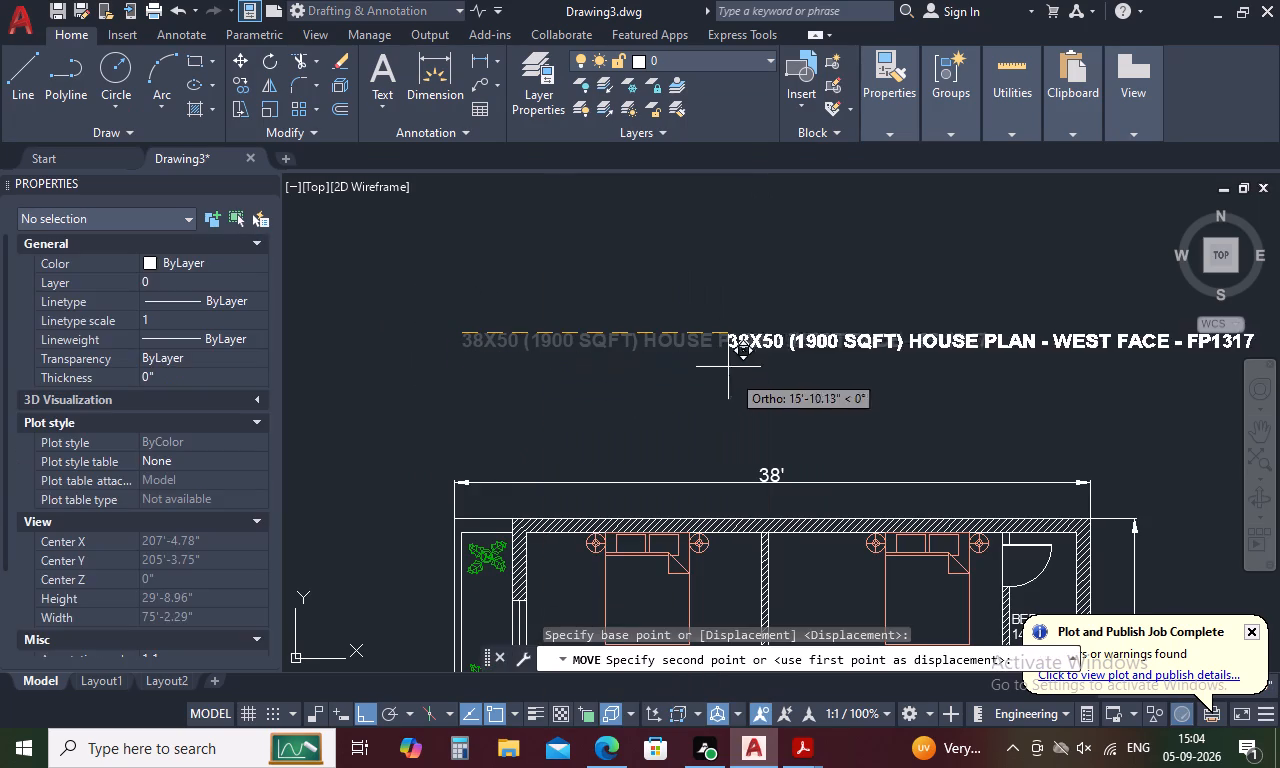
{"action": "key", "text": "F8"}
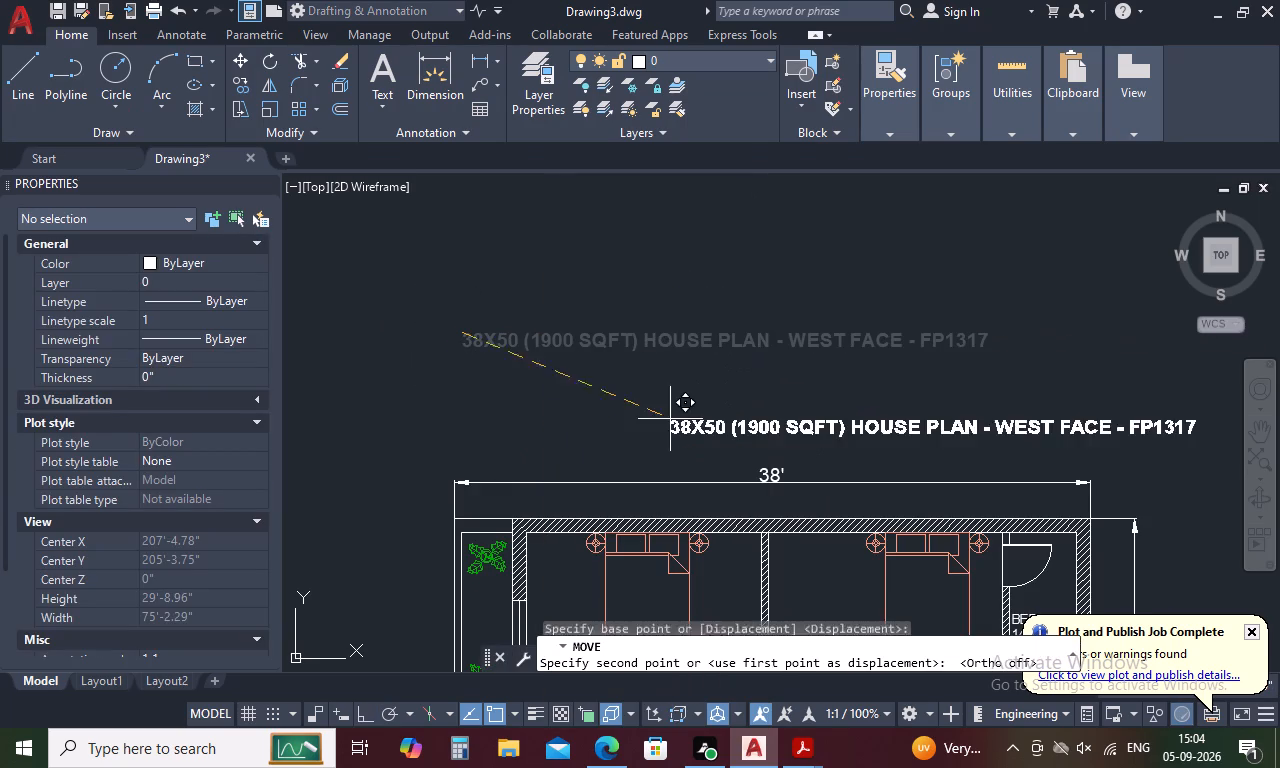
{"action": "left_click", "coordinate": [525, 417]}
Move the car block in the parking area slightly down, away from the 11'-1" dimension line.
{"action": "scroll", "coordinate": [562, 326], "scroll_direction": "down", "scroll_amount": 3}
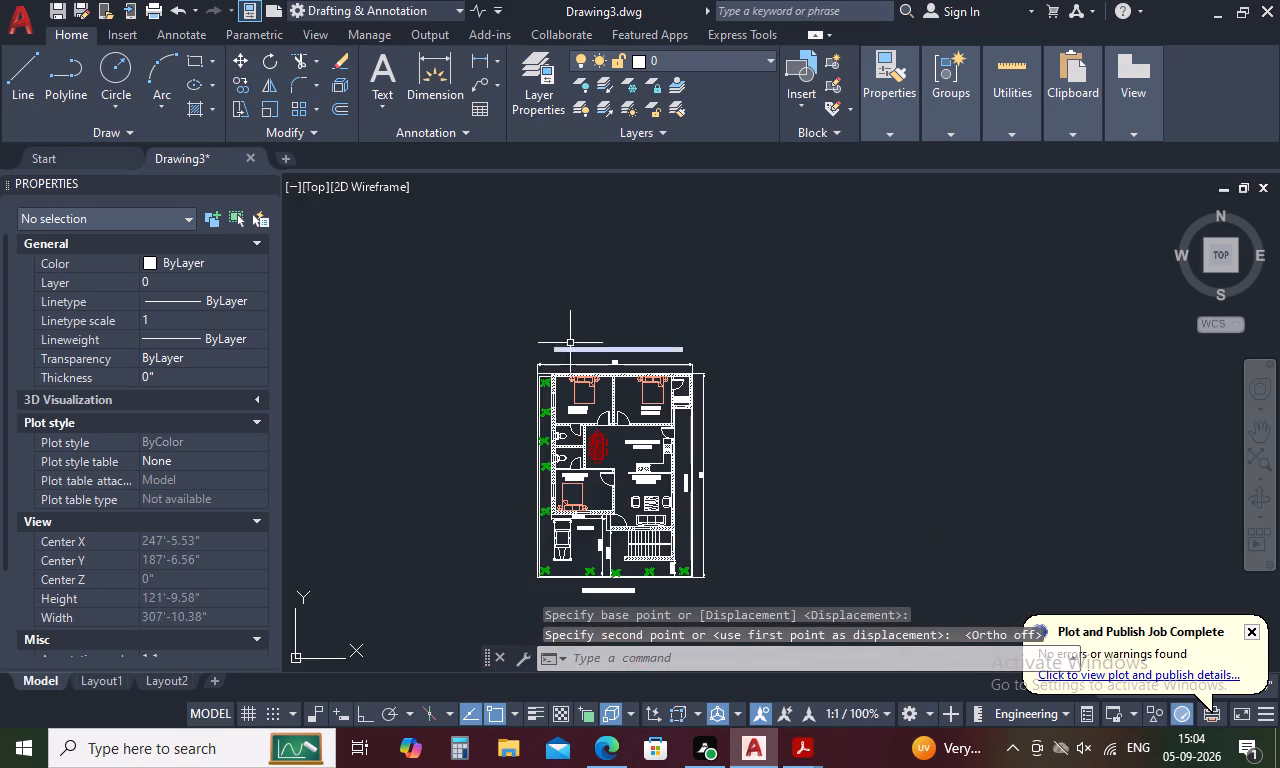
{"action": "scroll", "coordinate": [570, 339], "scroll_direction": "up", "scroll_amount": 2}
{"action": "scroll", "coordinate": [570, 339], "scroll_direction": "down", "scroll_amount": 2}
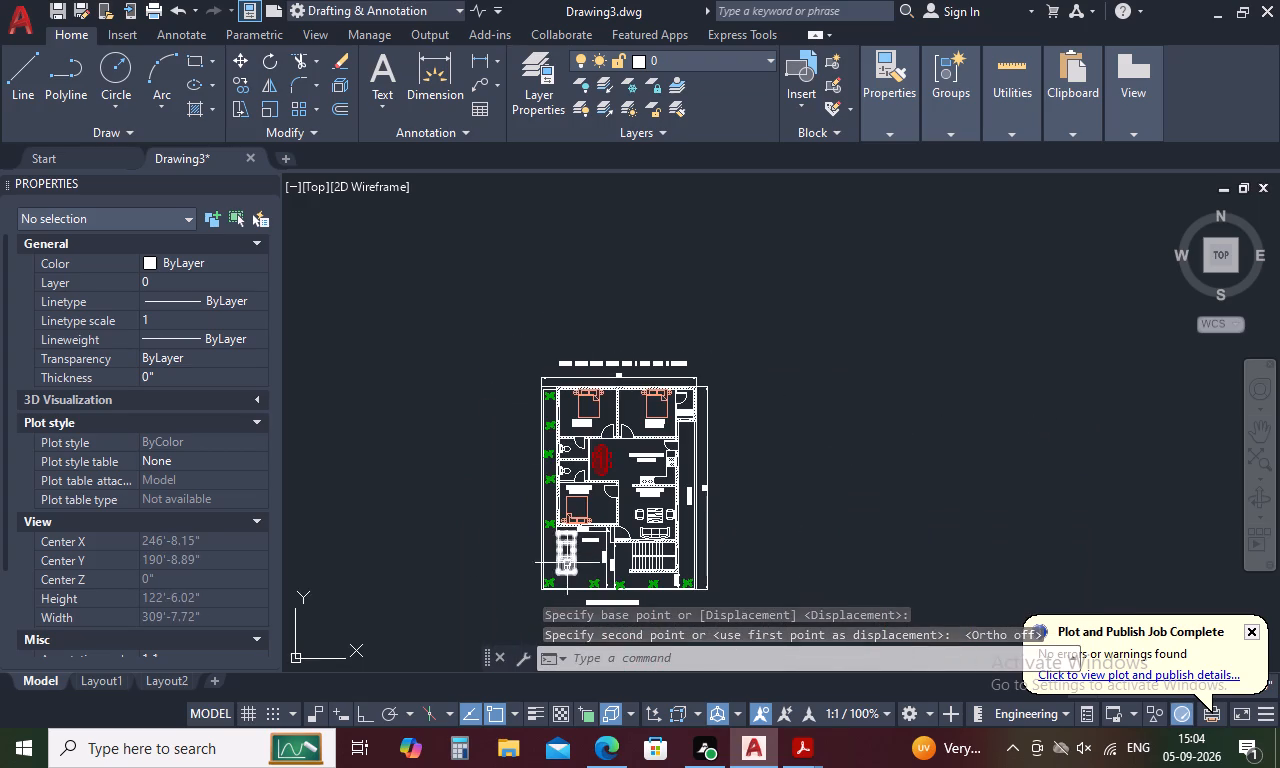
{"action": "scroll", "coordinate": [536, 560], "scroll_direction": "down", "scroll_amount": 1}
{"action": "scroll", "coordinate": [519, 589], "scroll_direction": "up", "scroll_amount": 2}
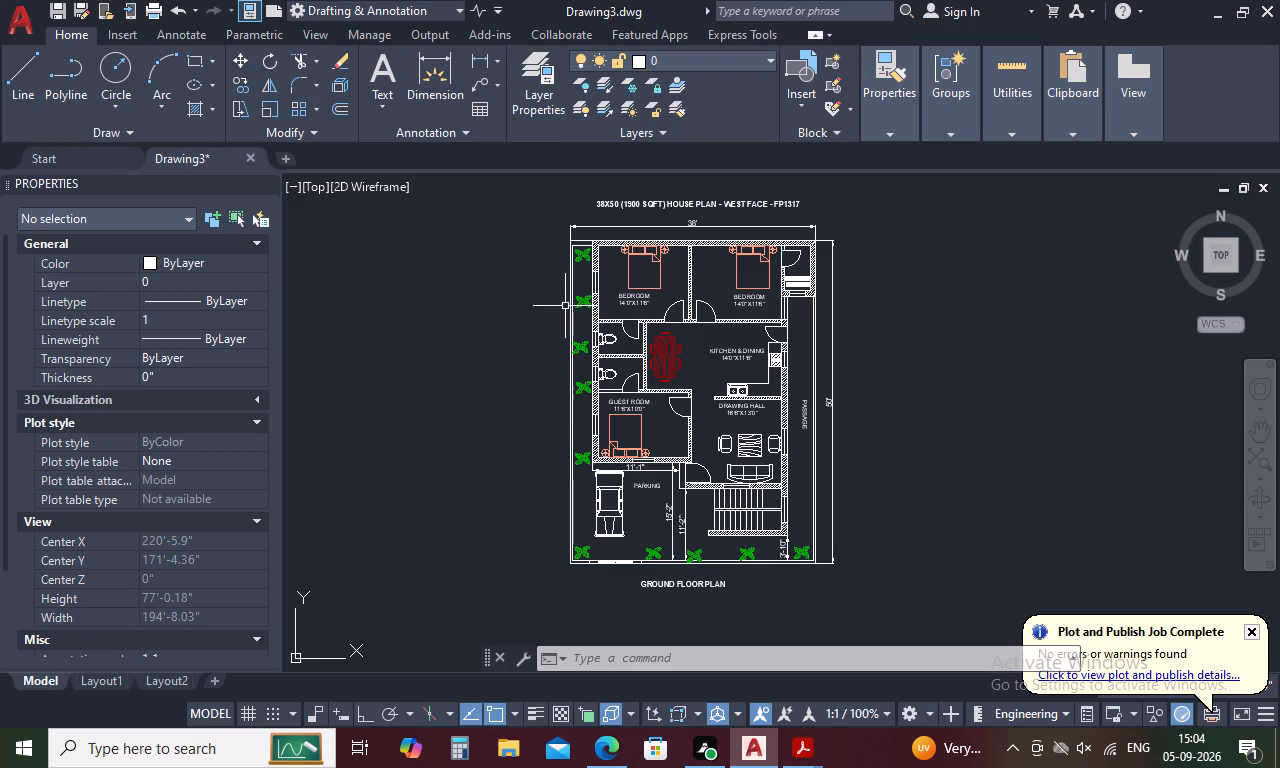
{"action": "left_click", "coordinate": [615, 516]}
{"action": "right_click", "coordinate": [613, 516]}
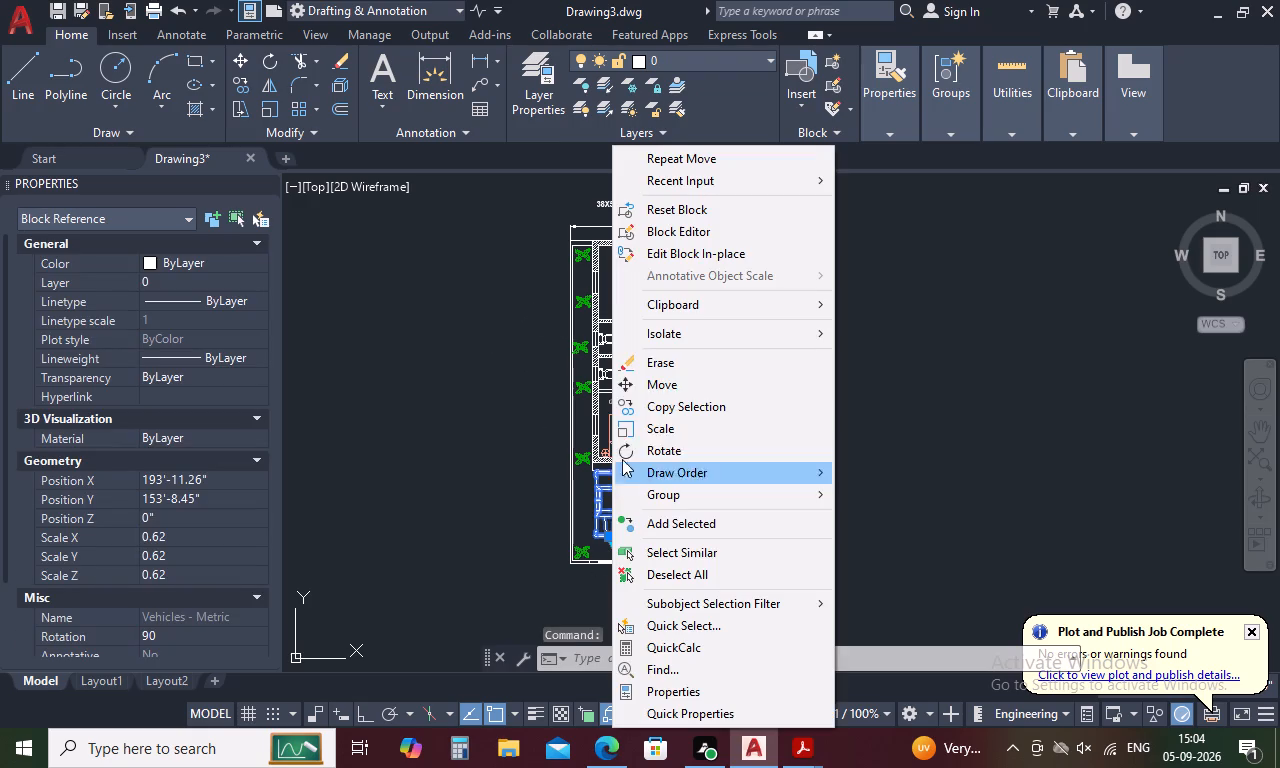
{"action": "left_click", "coordinate": [672, 385]}
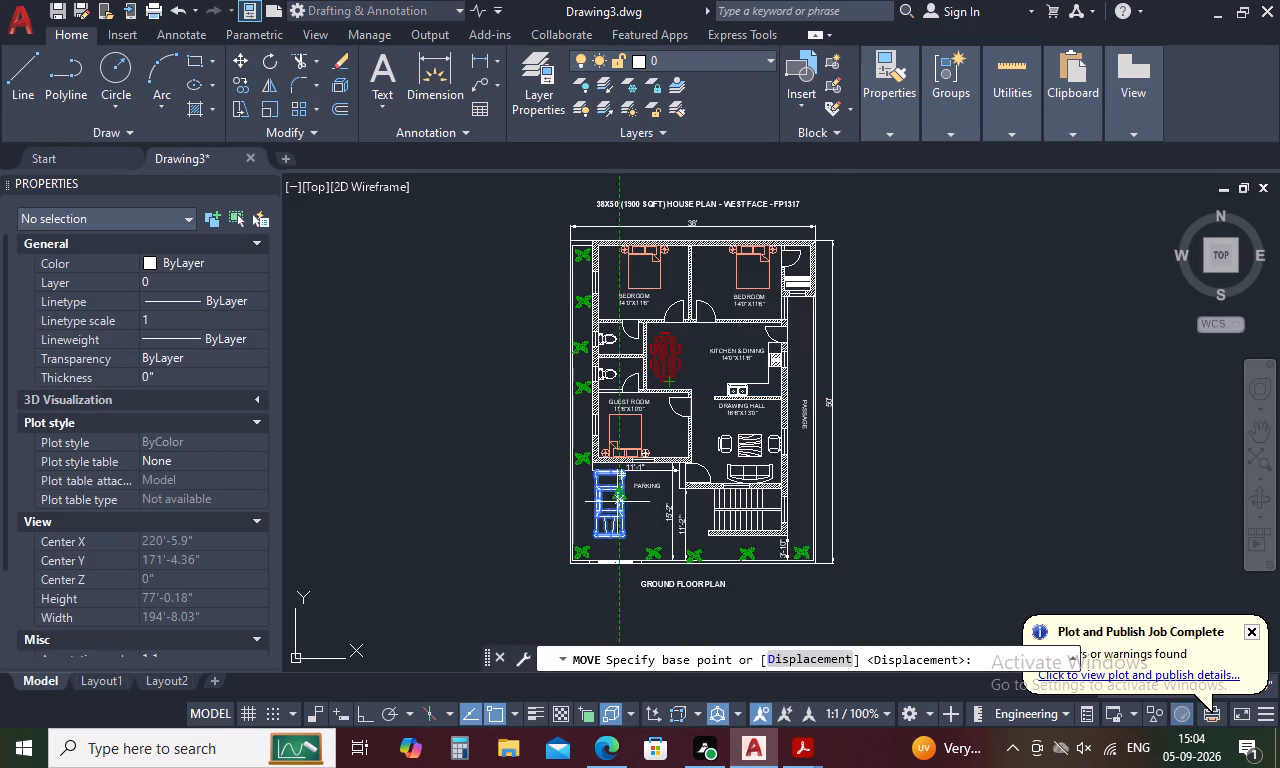
{"action": "left_click", "coordinate": [613, 511]}
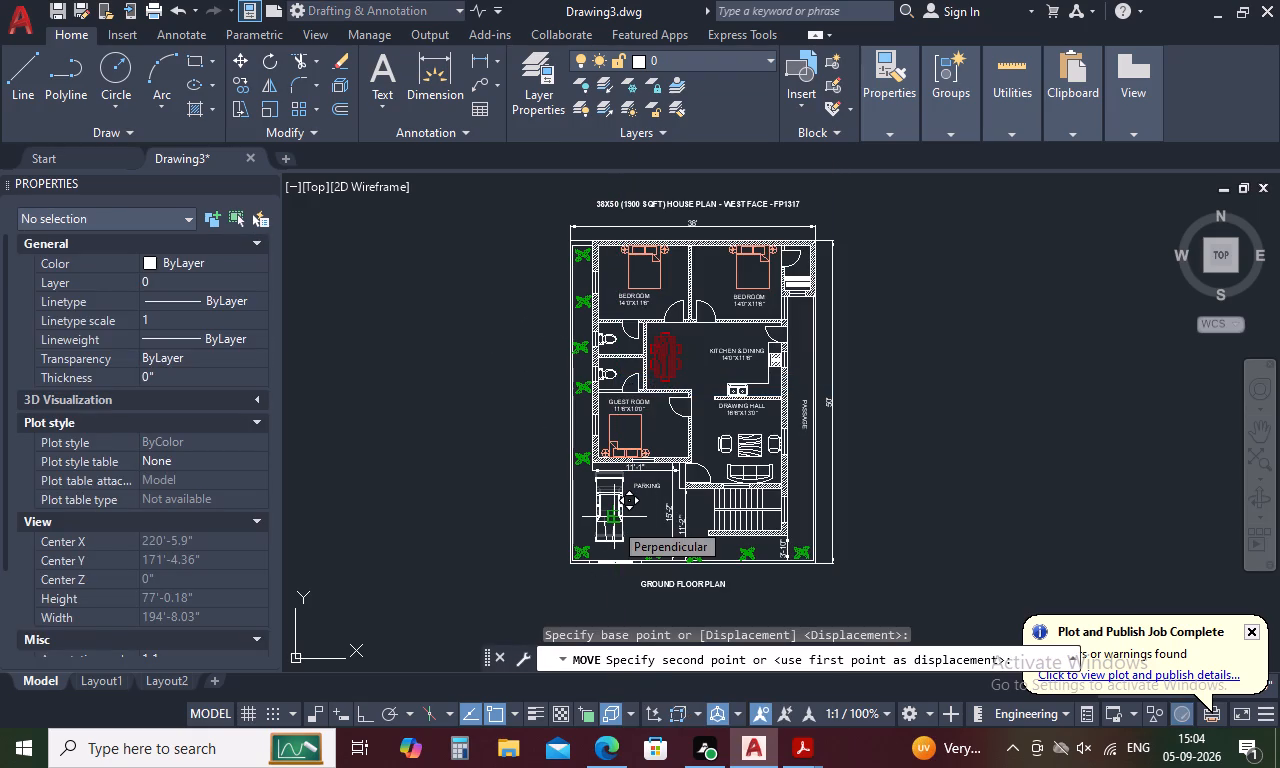
{"action": "scroll", "coordinate": [613, 521], "scroll_direction": "up", "scroll_amount": 2}
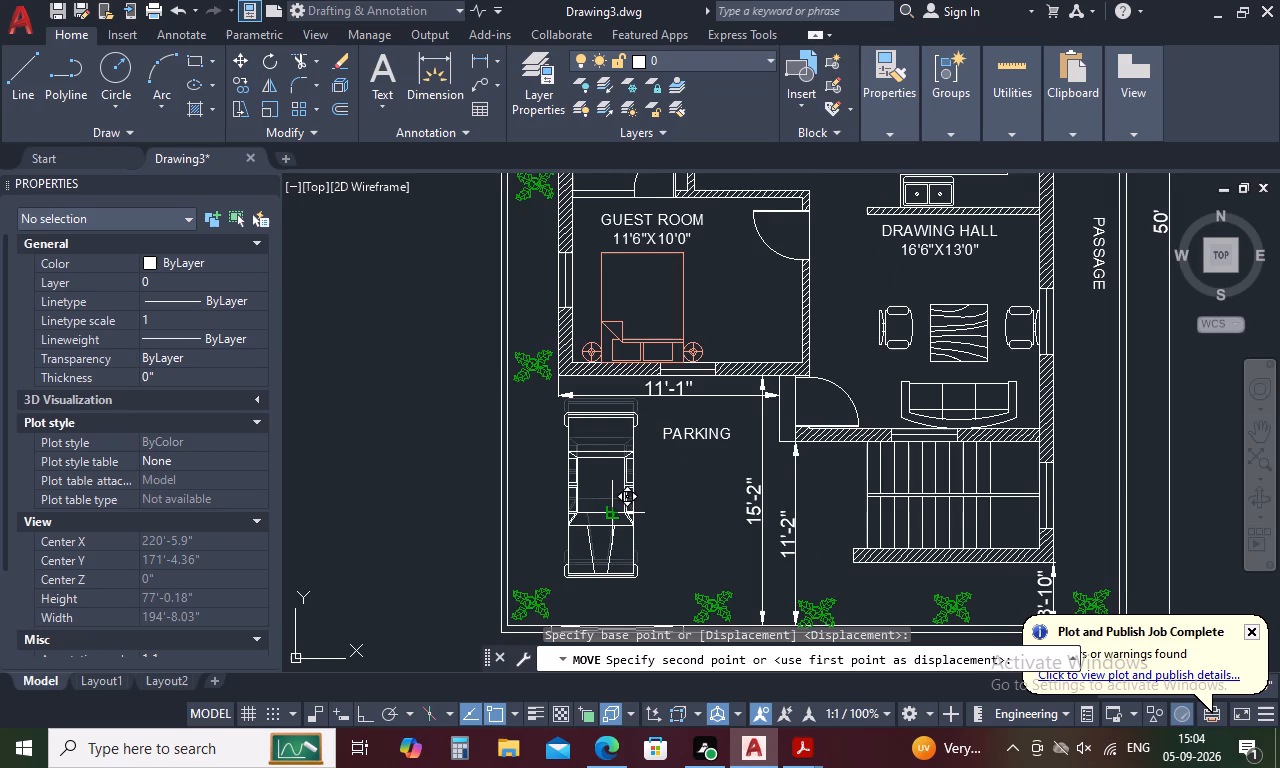
{"action": "left_click", "coordinate": [613, 515]}
Add a horizontal linear dimension across the passage beside the kitchen, from the house's outer wall to the boundary wall.
{"action": "scroll", "coordinate": [619, 438], "scroll_direction": "down", "scroll_amount": 1}
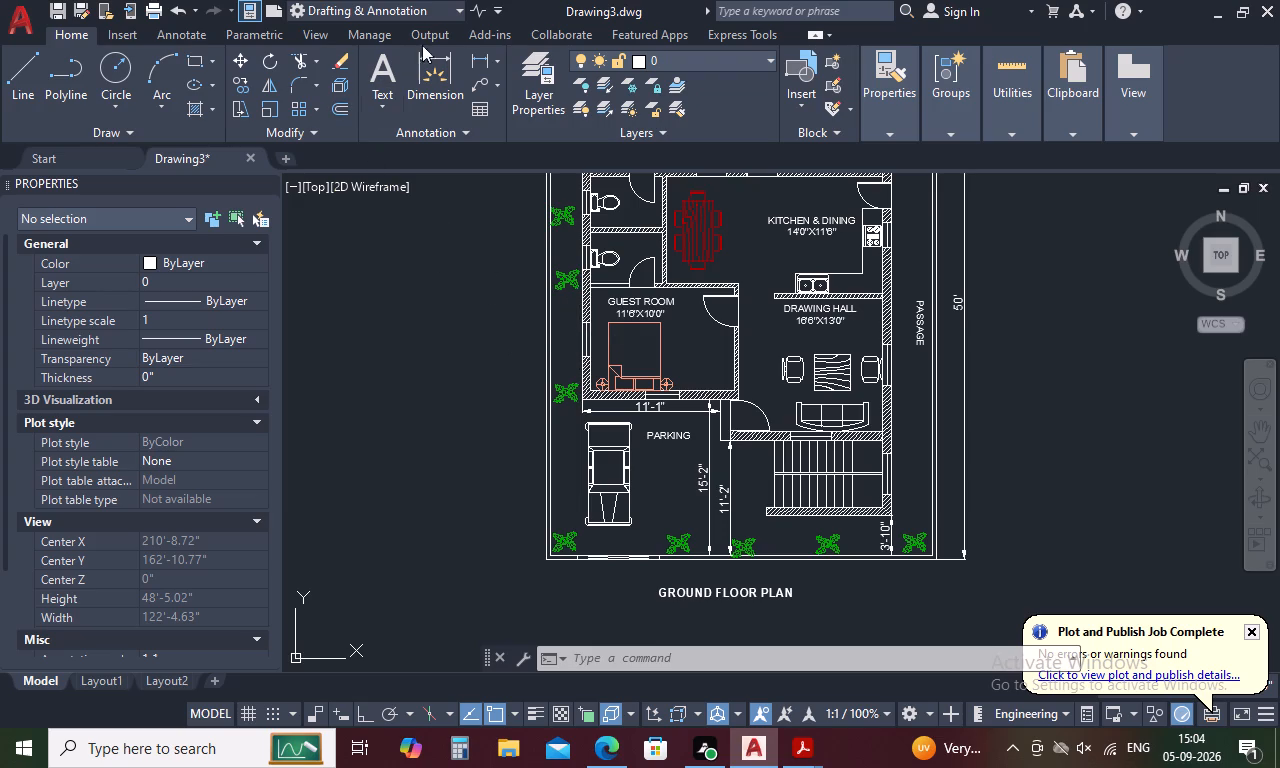
{"action": "left_click", "coordinate": [478, 53]}
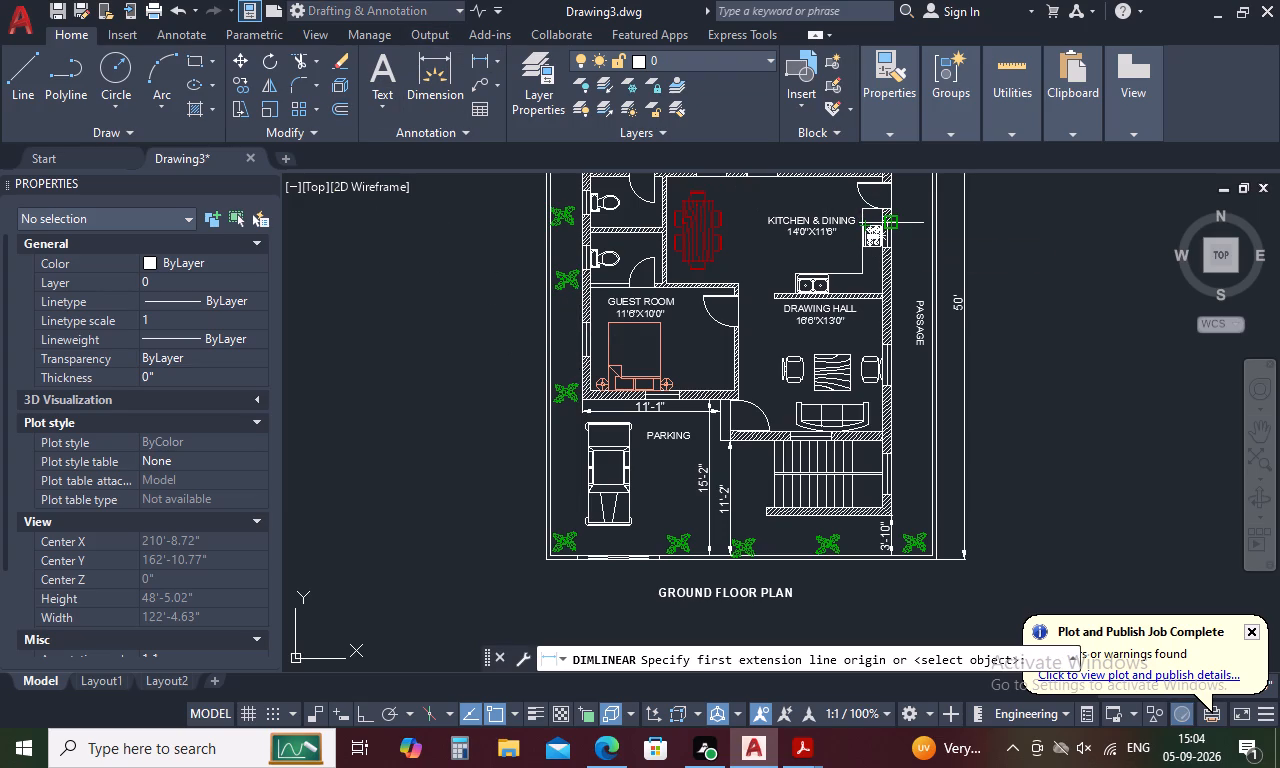
{"action": "scroll", "coordinate": [895, 219], "scroll_direction": "up", "scroll_amount": 2}
{"action": "left_click", "coordinate": [887, 225]}
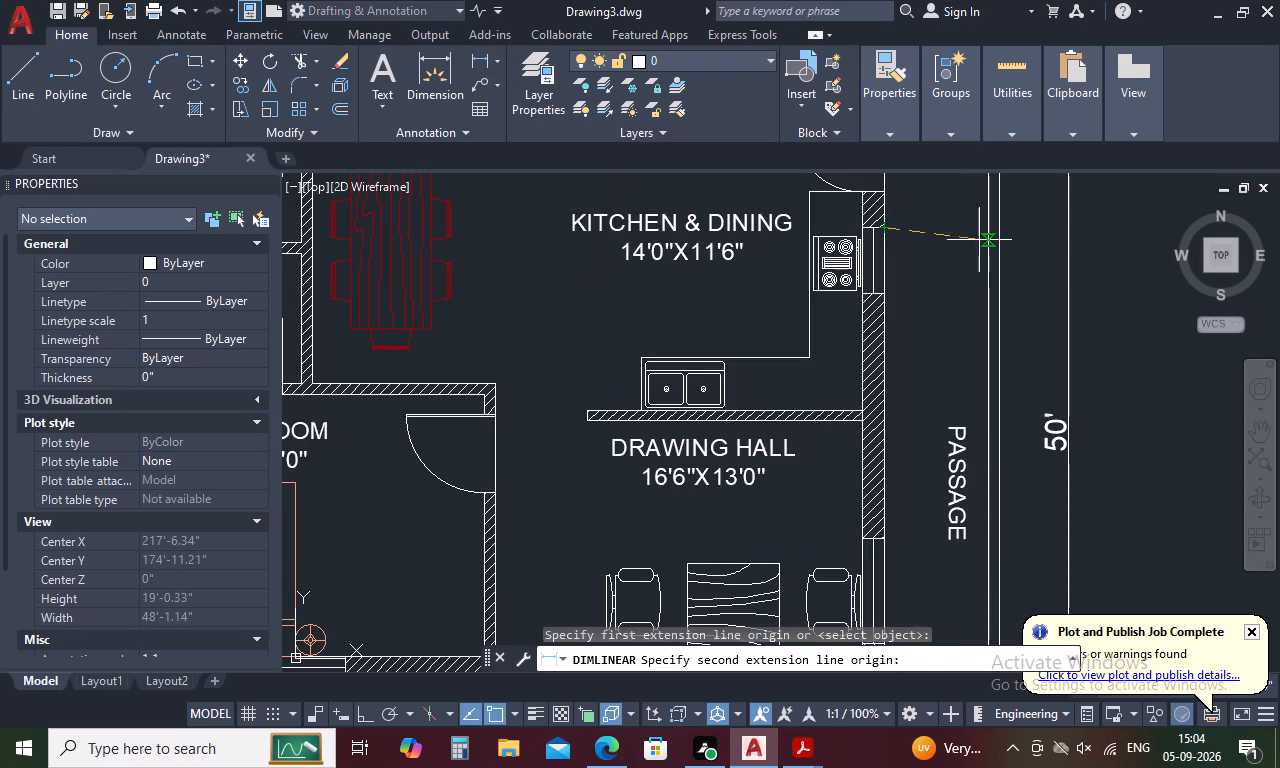
{"action": "left_click", "coordinate": [986, 231]}
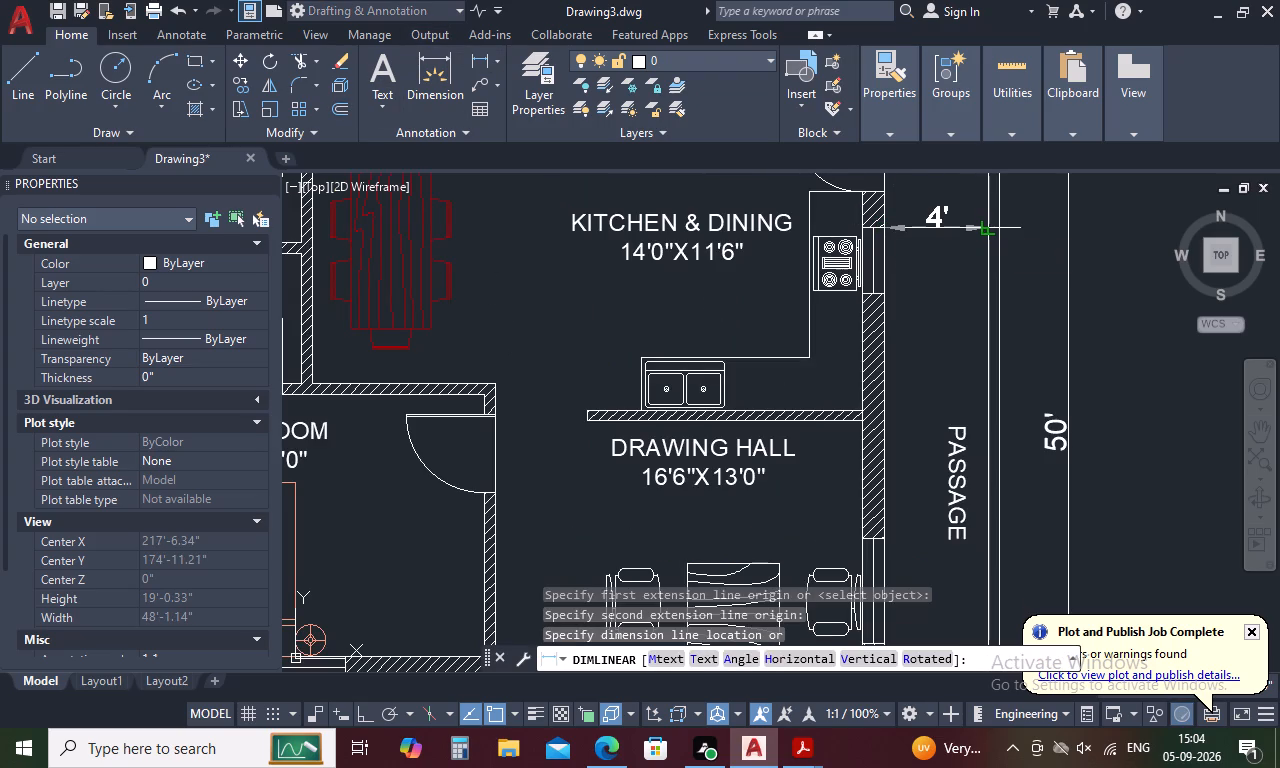
{"action": "left_click", "coordinate": [981, 240]}
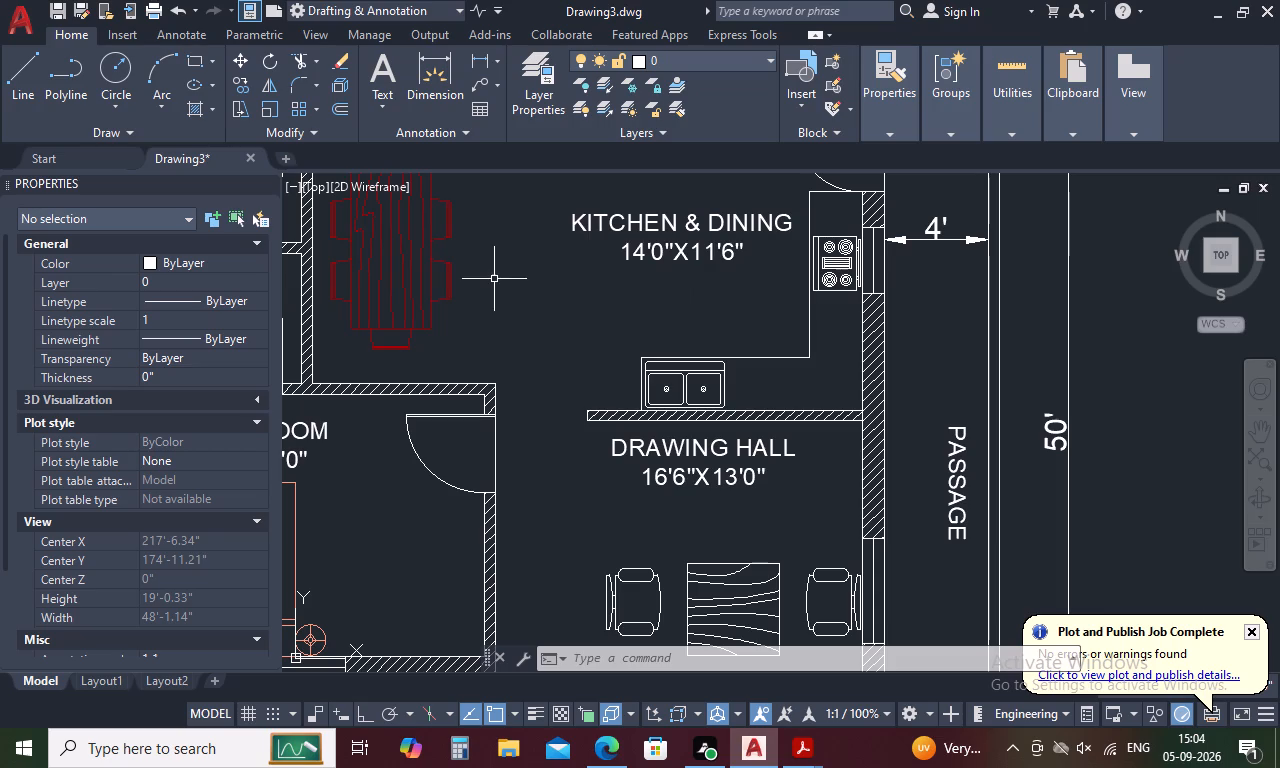
Move the plant beside the 11'-2.
{"action": "scroll", "coordinate": [549, 182], "scroll_direction": "down", "scroll_amount": 5}
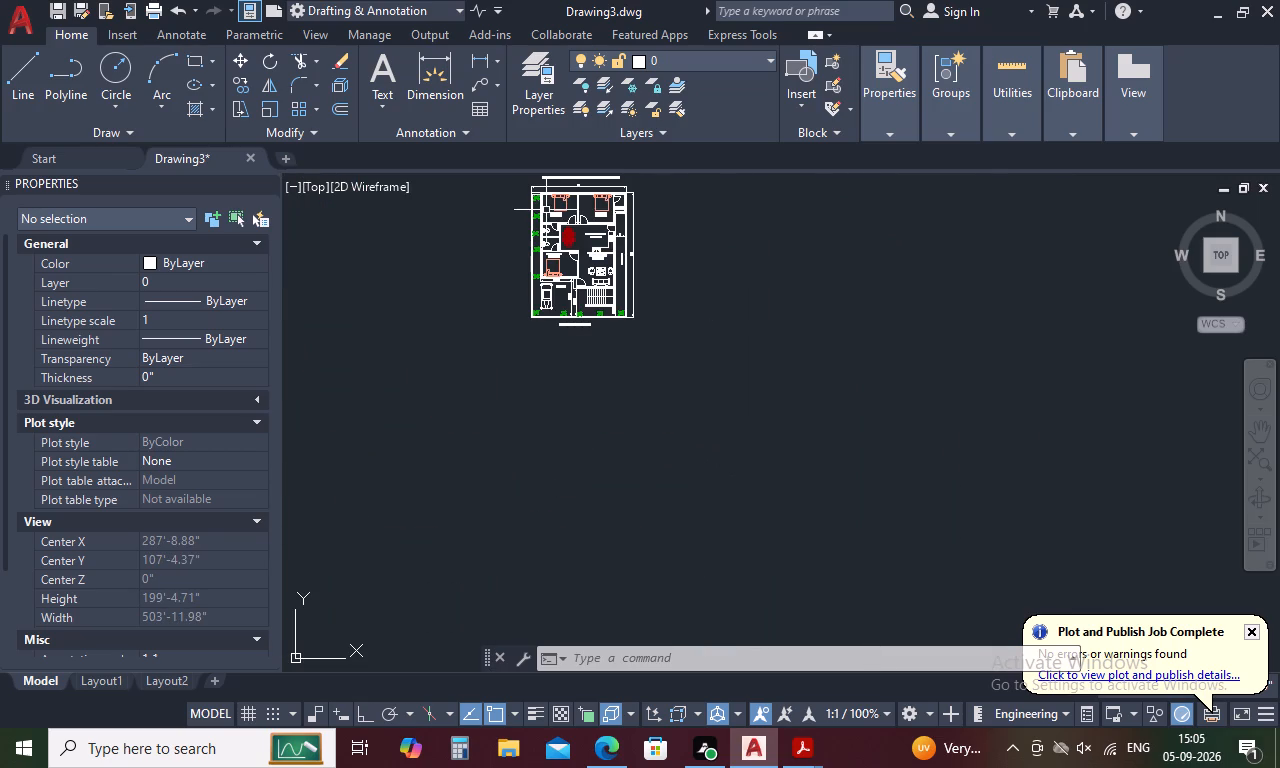
{"action": "scroll", "coordinate": [546, 210], "scroll_direction": "down", "scroll_amount": 2}
{"action": "scroll", "coordinate": [527, 193], "scroll_direction": "up", "scroll_amount": 4}
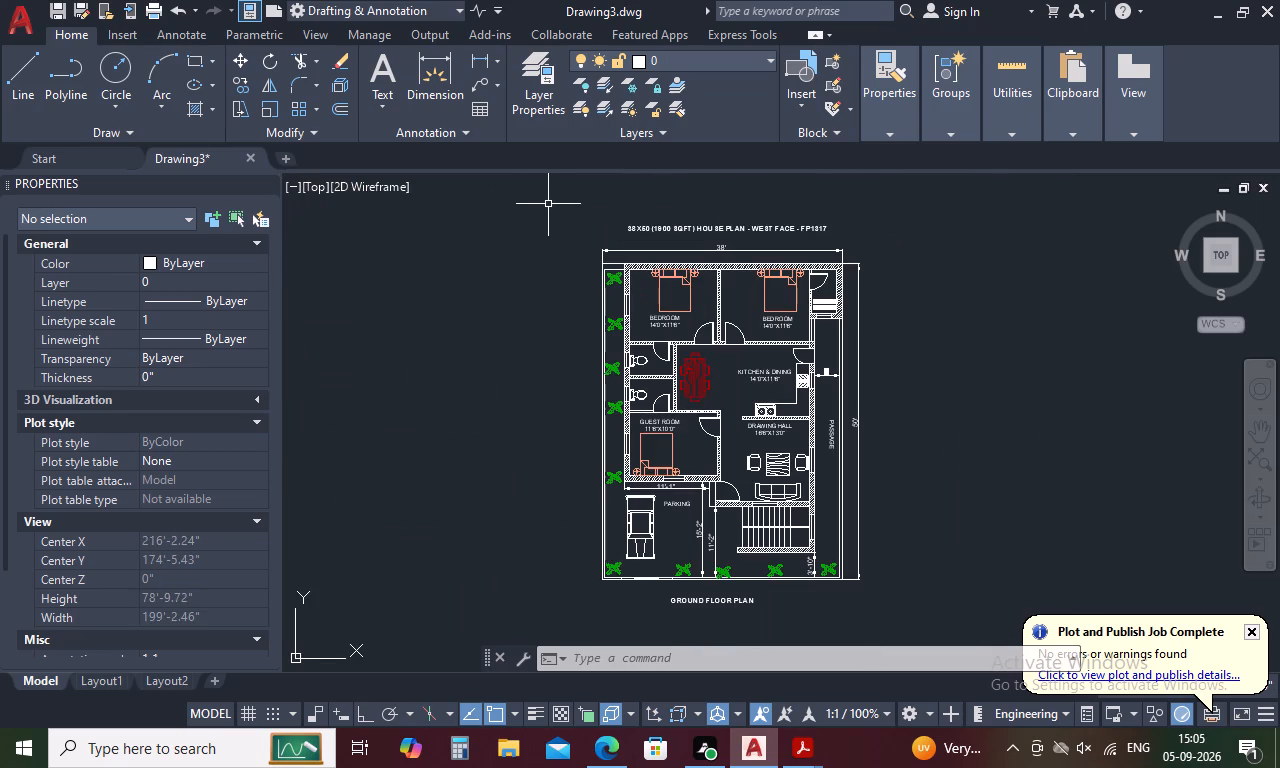
{"action": "scroll", "coordinate": [860, 275], "scroll_direction": "up", "scroll_amount": 3}
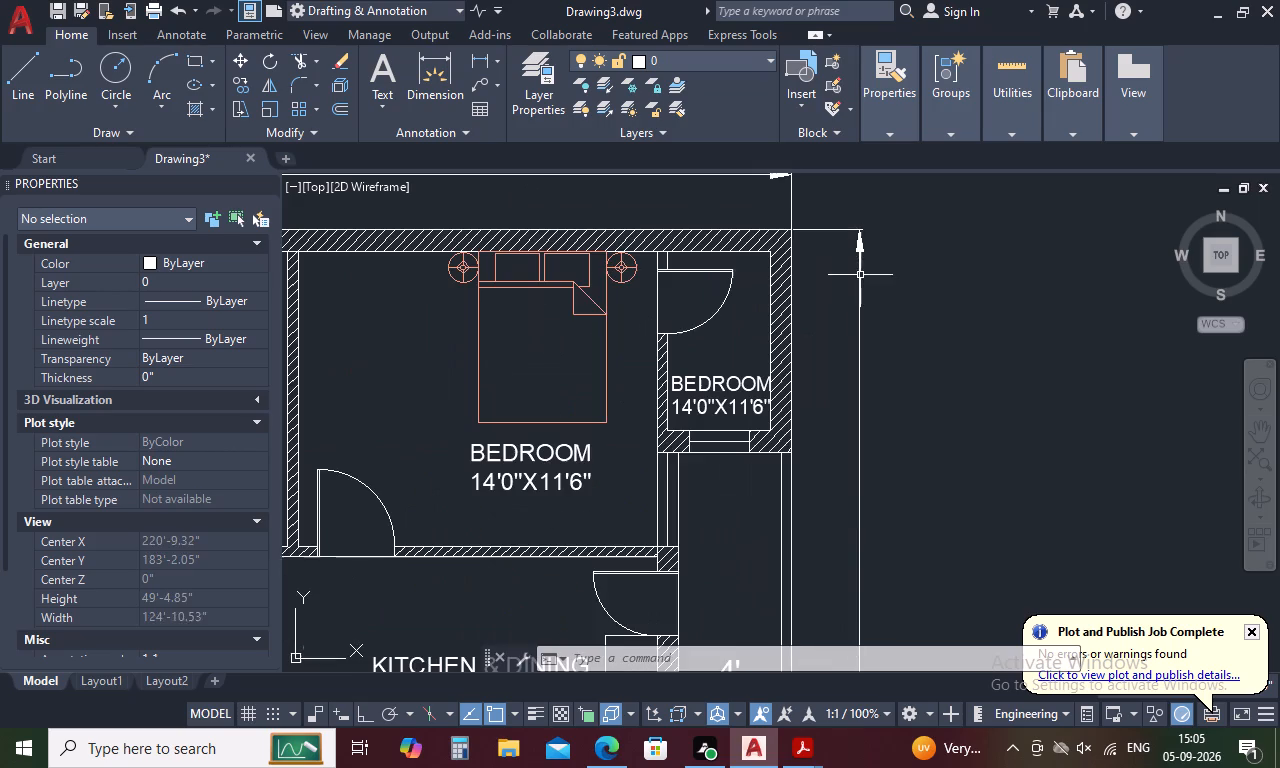
{"action": "scroll", "coordinate": [952, 288], "scroll_direction": "down", "scroll_amount": 3}
{"action": "scroll", "coordinate": [958, 351], "scroll_direction": "up", "scroll_amount": 1}
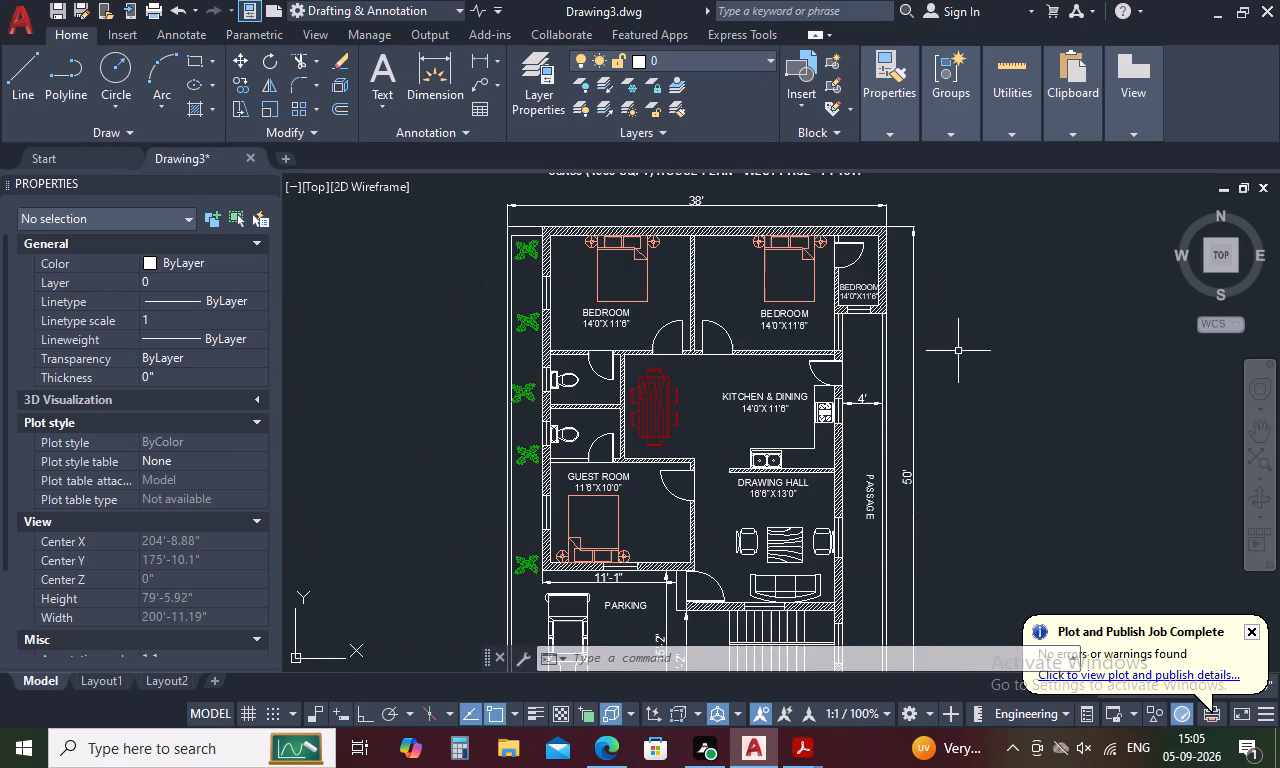
{"action": "scroll", "coordinate": [956, 350], "scroll_direction": "down", "scroll_amount": 1}
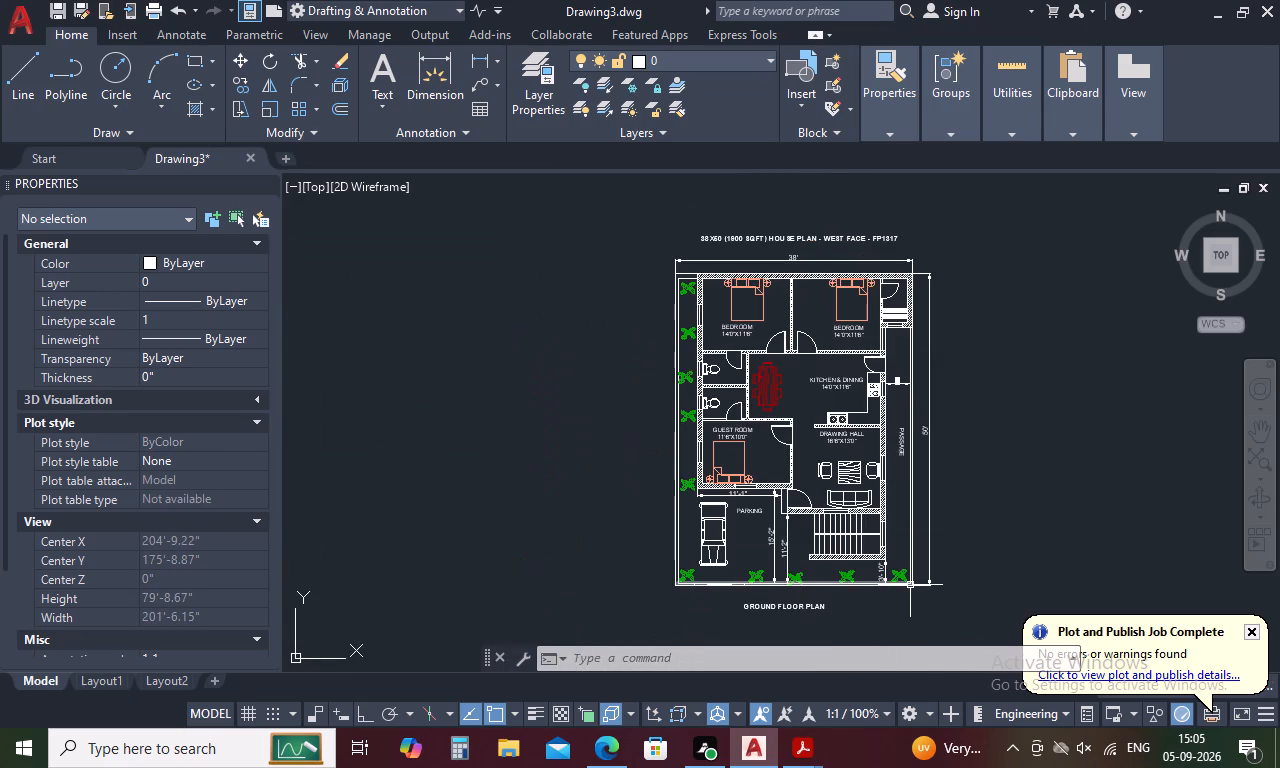
{"action": "scroll", "coordinate": [910, 585], "scroll_direction": "up", "scroll_amount": 1}
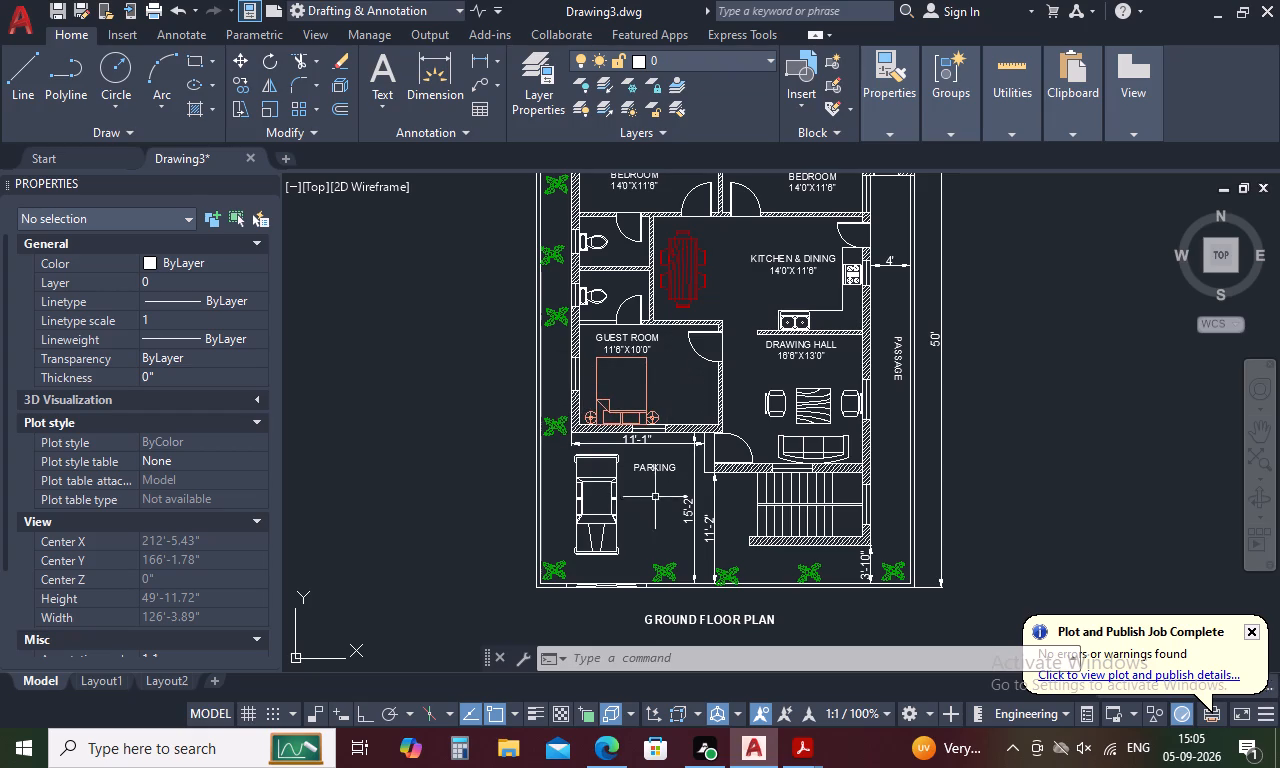
{"action": "scroll", "coordinate": [750, 585], "scroll_direction": "up", "scroll_amount": 2}
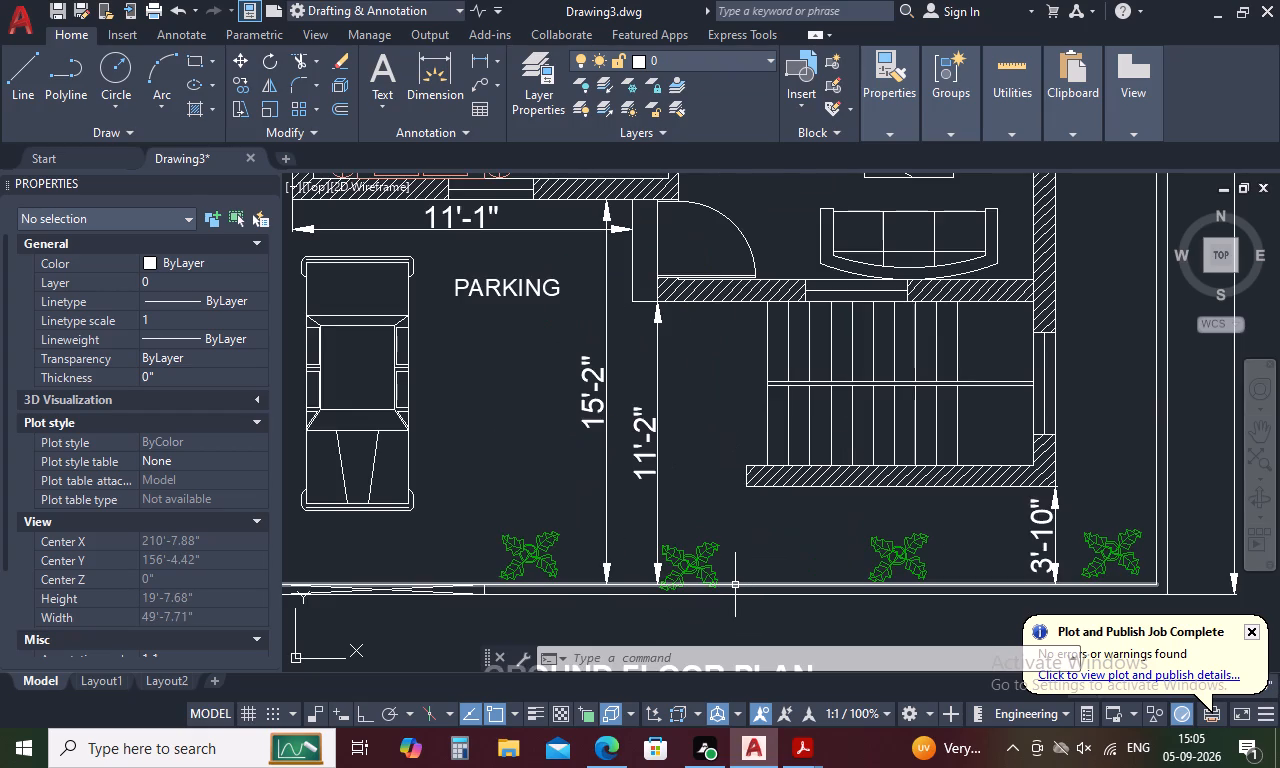
{"action": "left_click", "coordinate": [713, 570]}
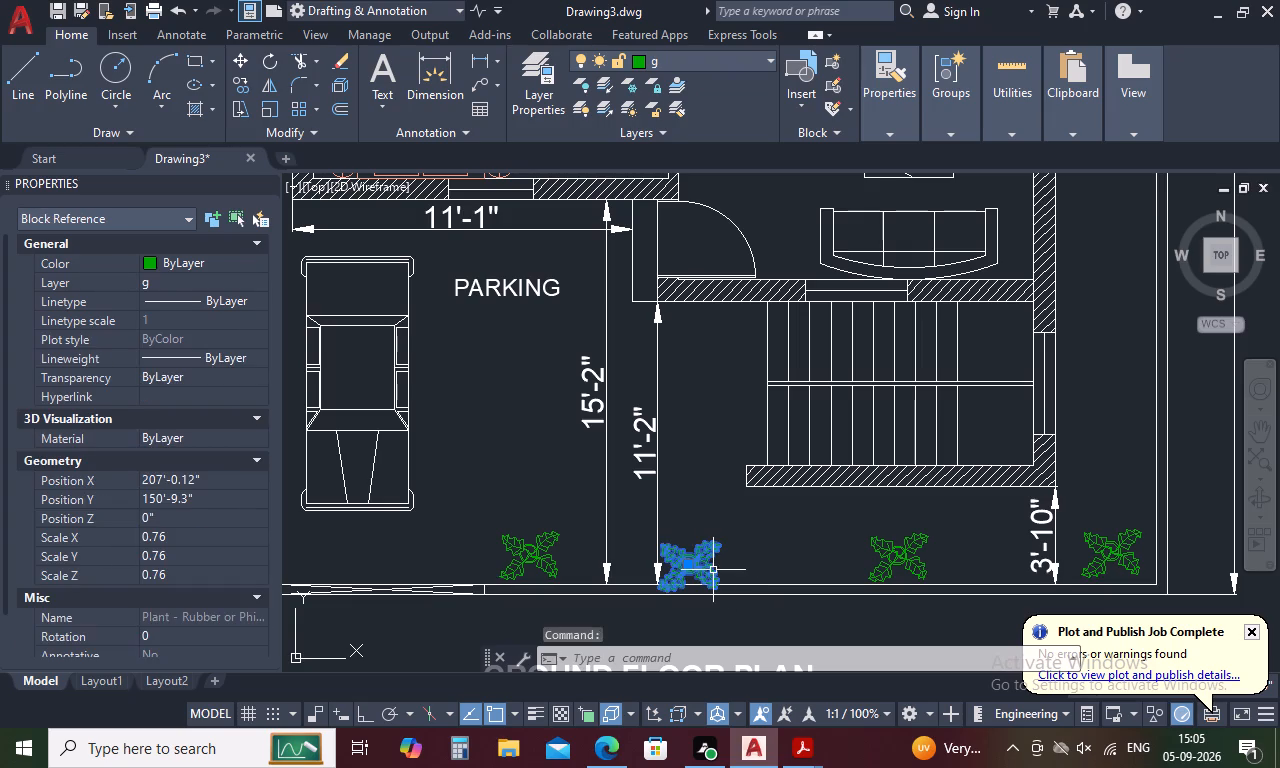
{"action": "right_click", "coordinate": [713, 570]}
{"action": "left_click", "coordinate": [795, 387]}
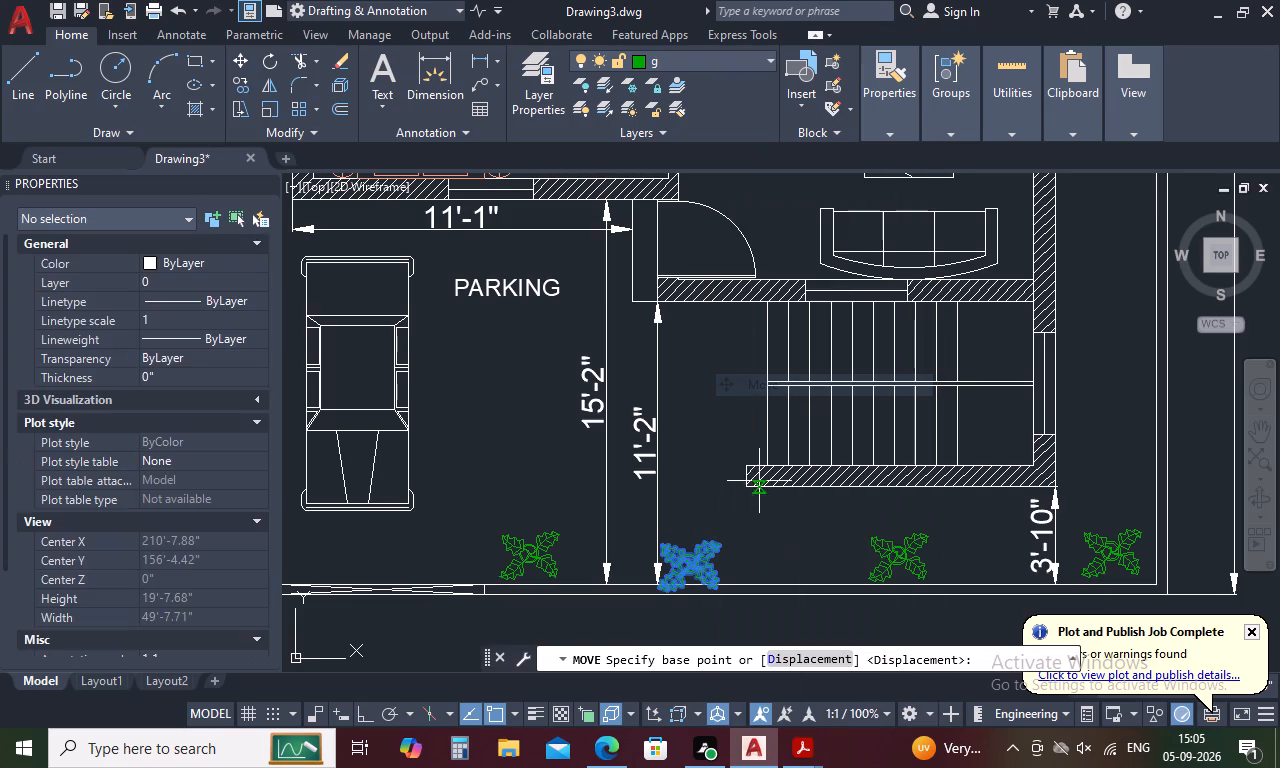
{"action": "left_click", "coordinate": [685, 565]}
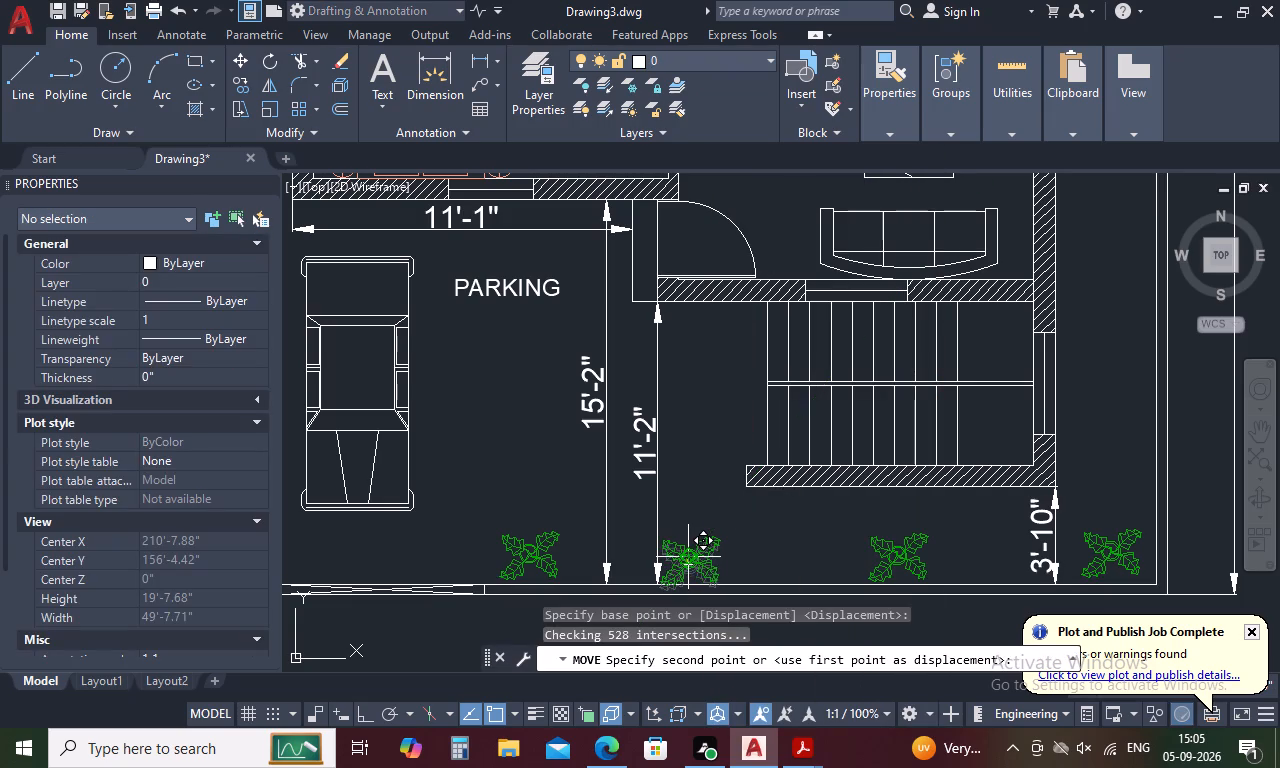
{"action": "left_click", "coordinate": [698, 552]}
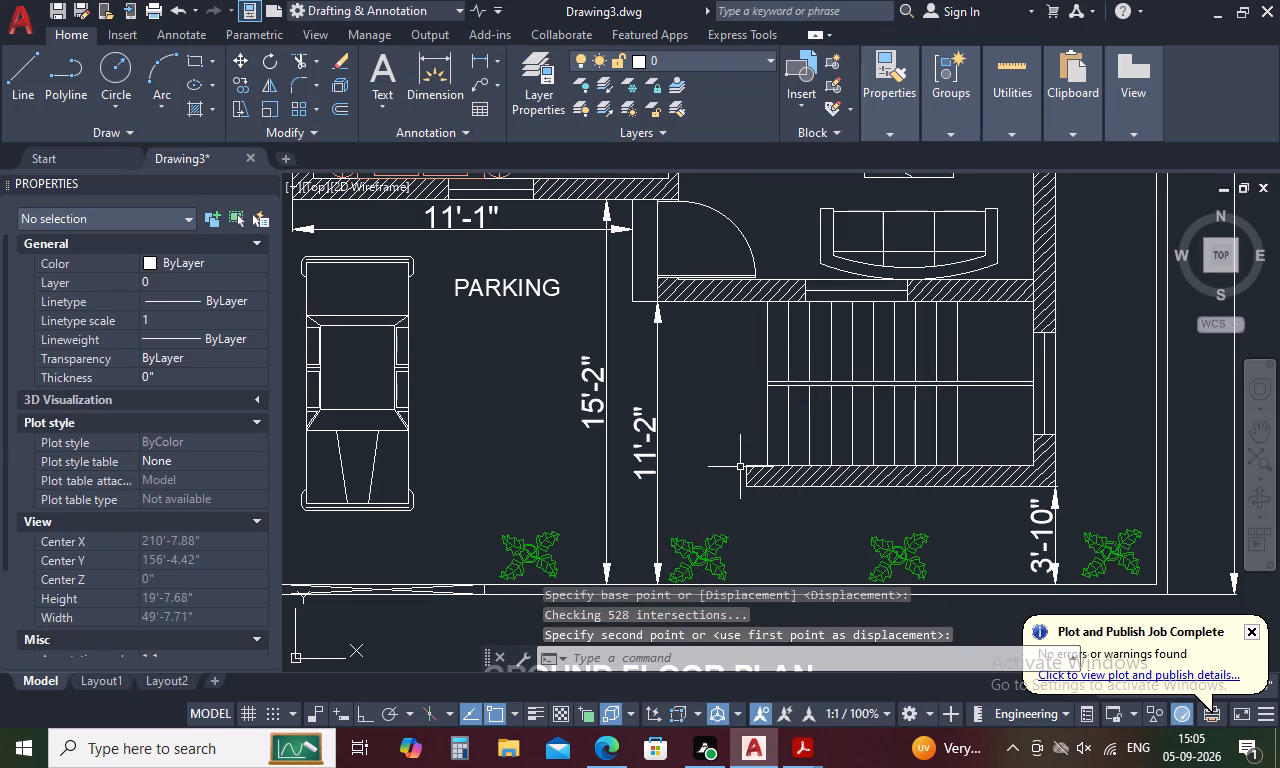
Examine the whole ground floor plan, including its room labels, dimensions and titles.
{"action": "scroll", "coordinate": [742, 460], "scroll_direction": "down", "scroll_amount": 2}
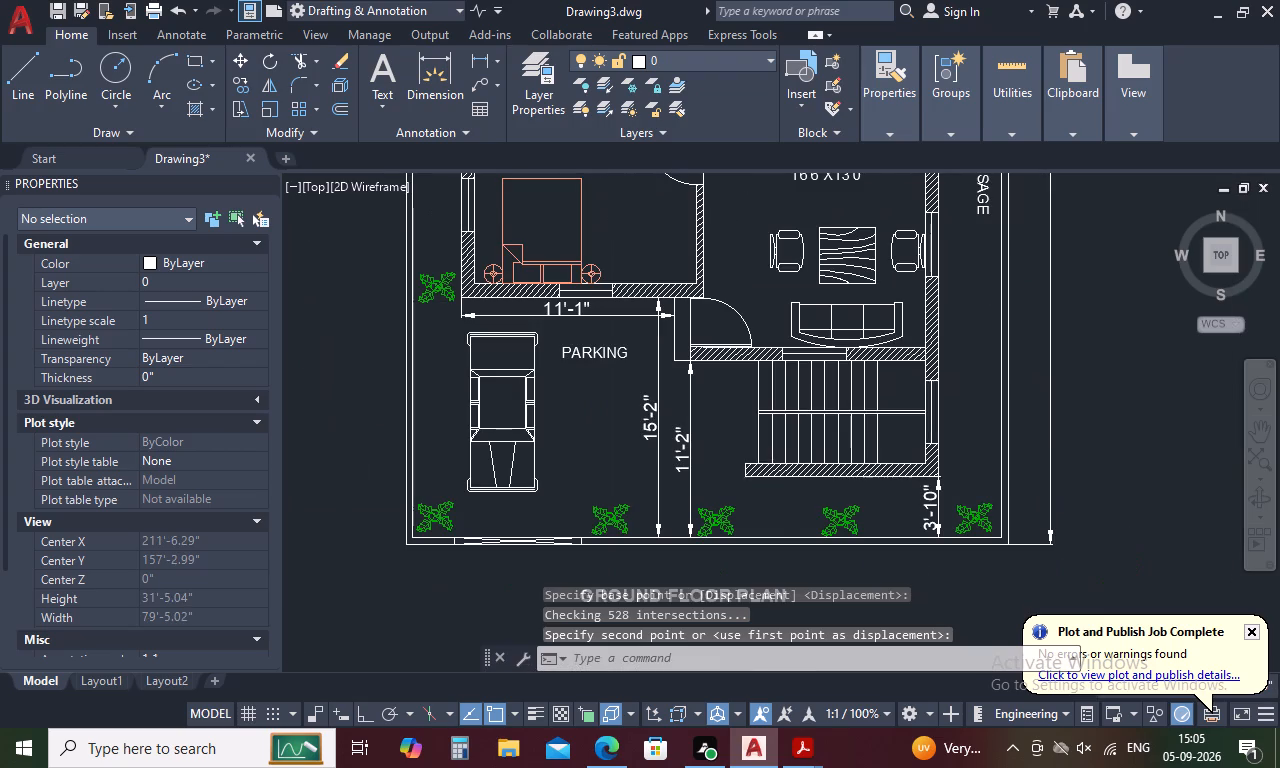
{"action": "scroll", "coordinate": [742, 460], "scroll_direction": "down", "scroll_amount": 2}
{"action": "scroll", "coordinate": [742, 460], "scroll_direction": "up", "scroll_amount": 1}
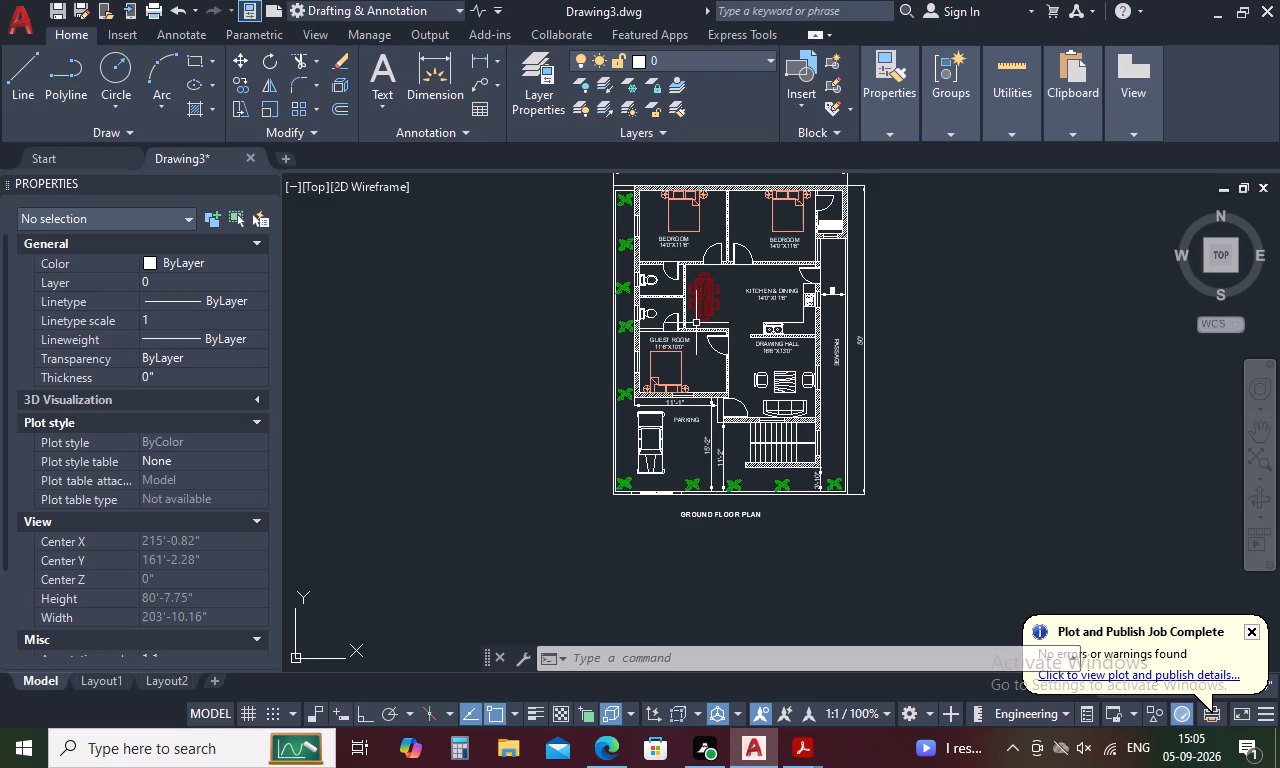
{"action": "scroll", "coordinate": [696, 323], "scroll_direction": "down", "scroll_amount": 1}
{"action": "scroll", "coordinate": [710, 233], "scroll_direction": "up", "scroll_amount": 1}
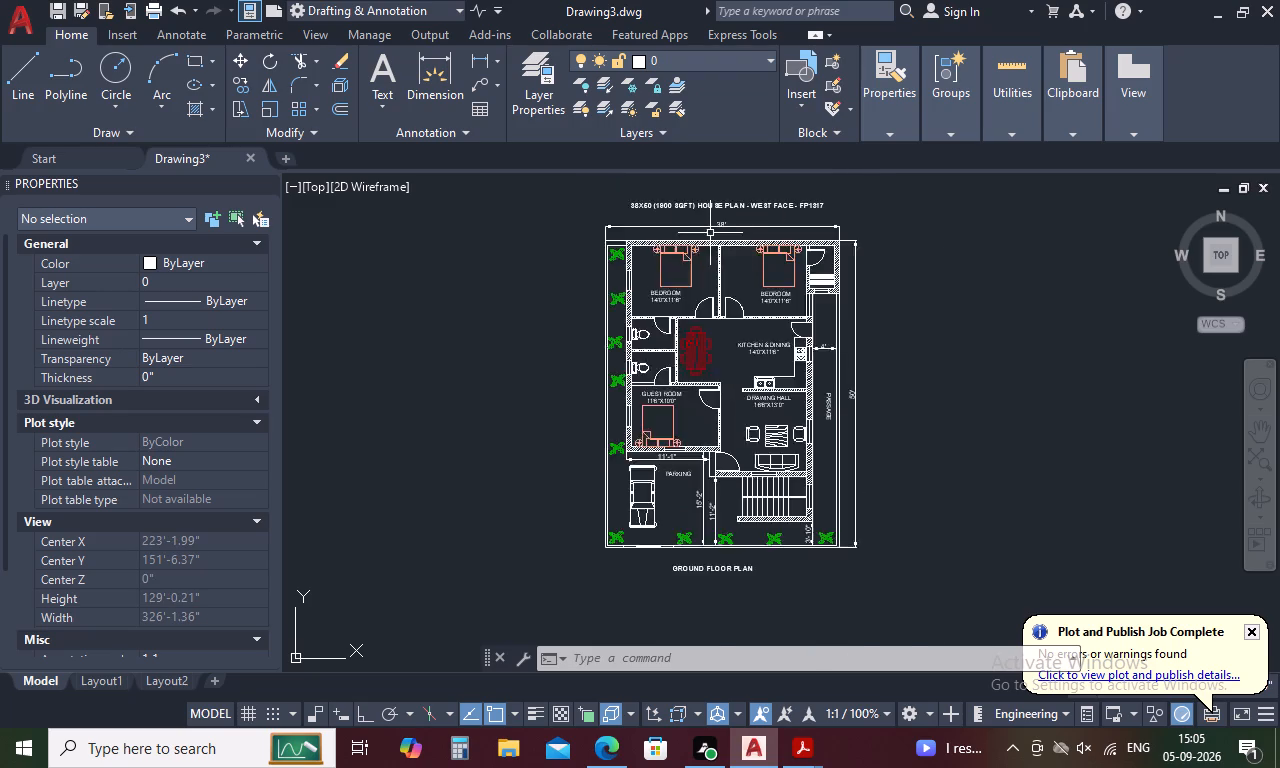
{"action": "scroll", "coordinate": [710, 233], "scroll_direction": "up", "scroll_amount": 1}
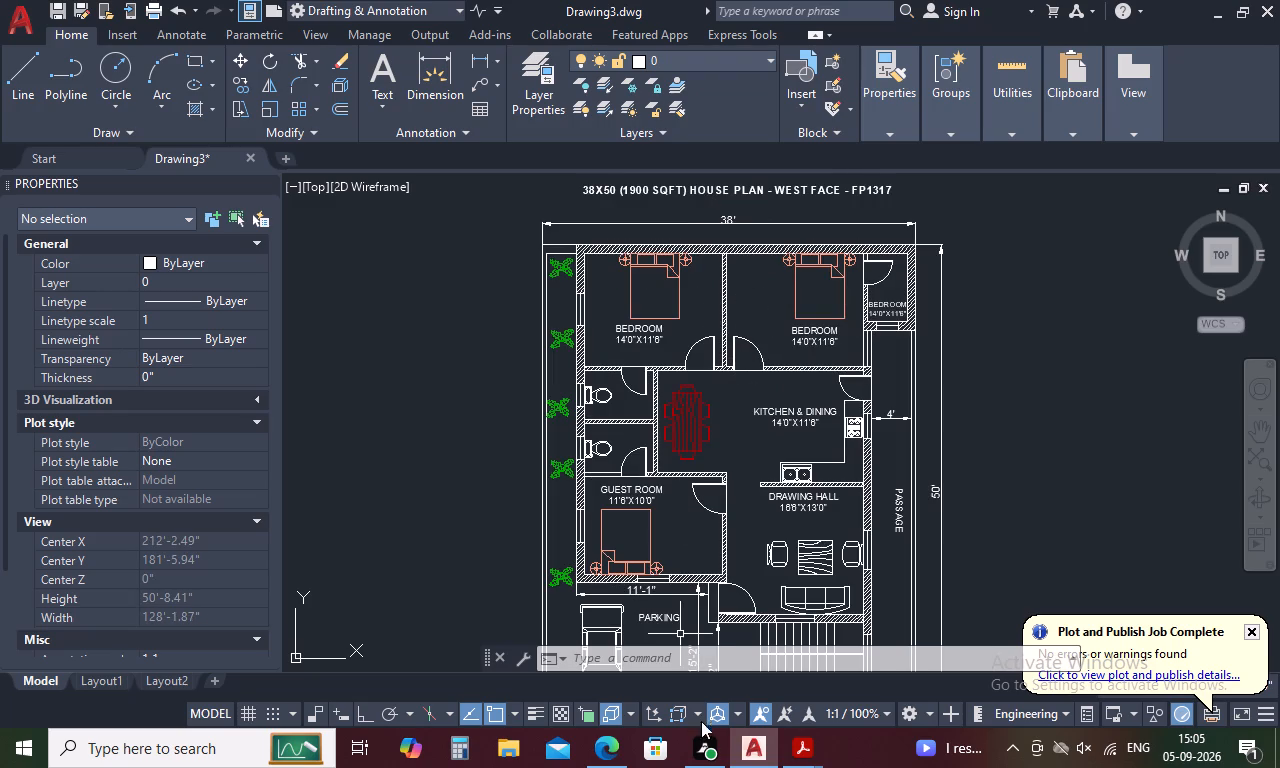
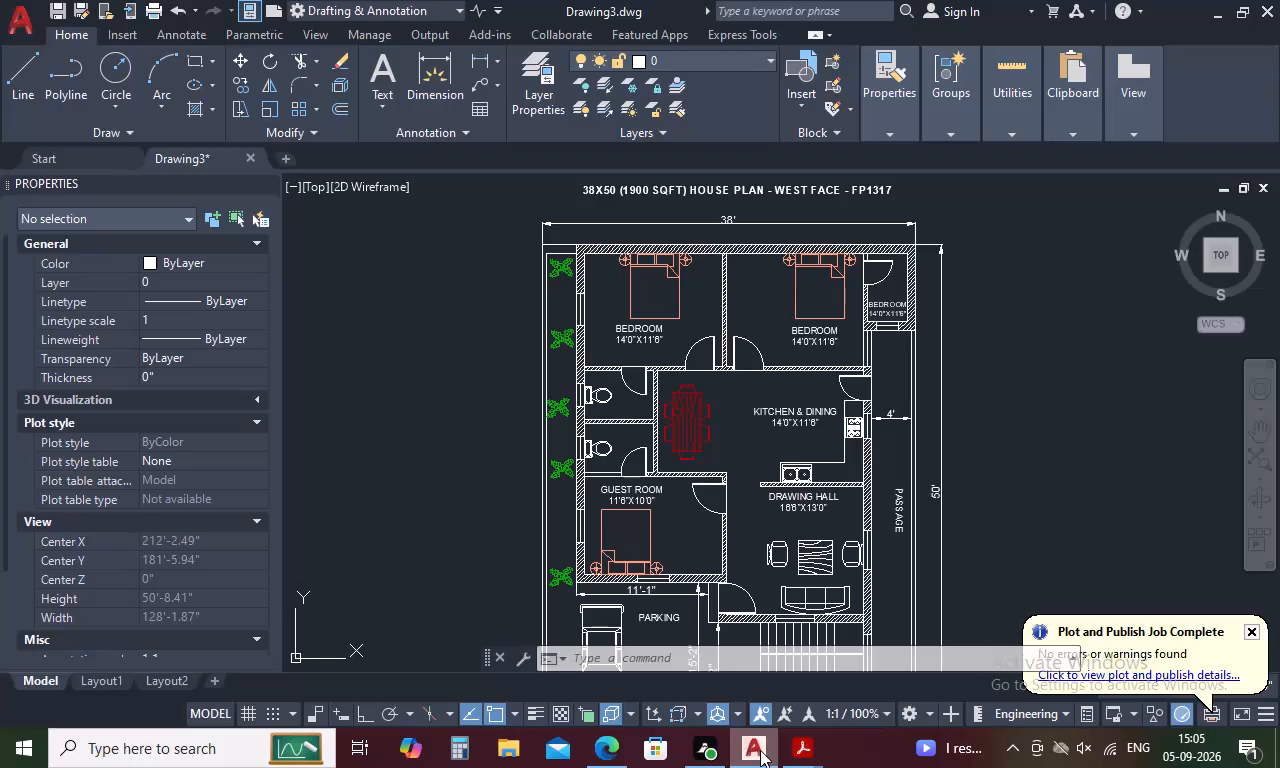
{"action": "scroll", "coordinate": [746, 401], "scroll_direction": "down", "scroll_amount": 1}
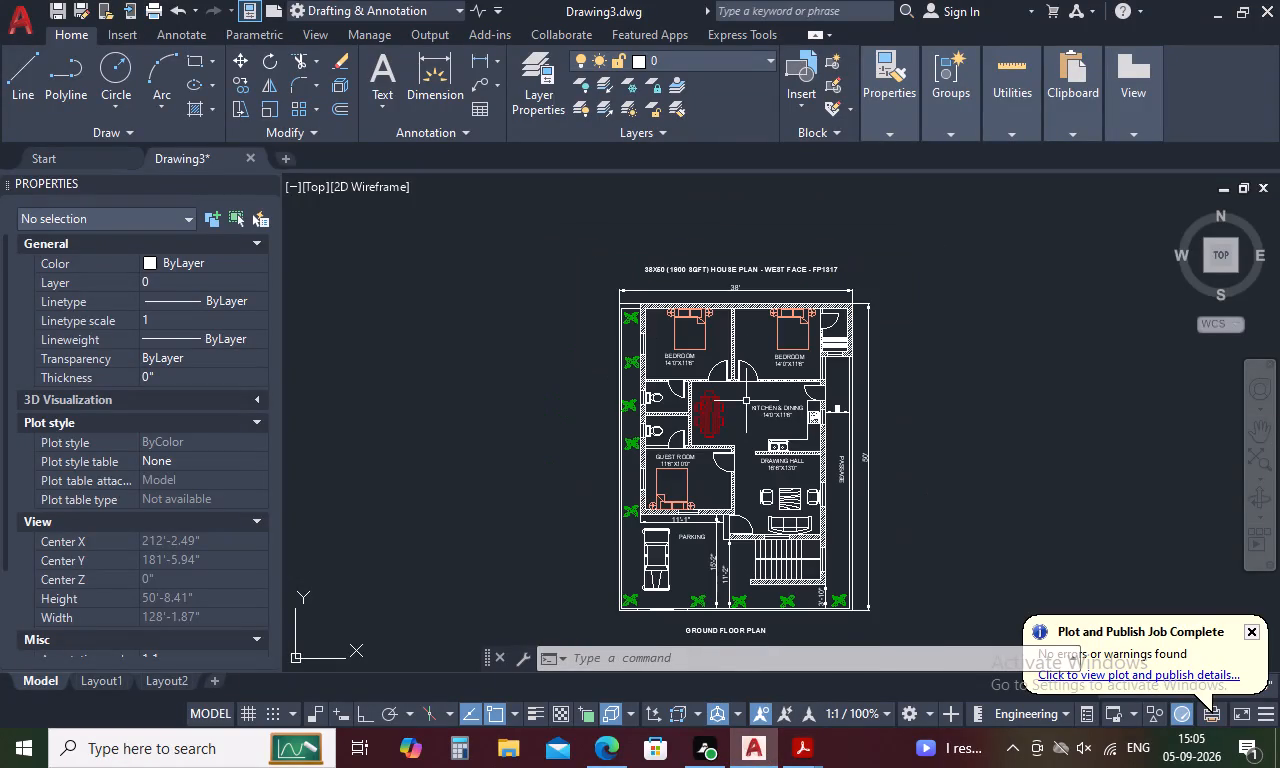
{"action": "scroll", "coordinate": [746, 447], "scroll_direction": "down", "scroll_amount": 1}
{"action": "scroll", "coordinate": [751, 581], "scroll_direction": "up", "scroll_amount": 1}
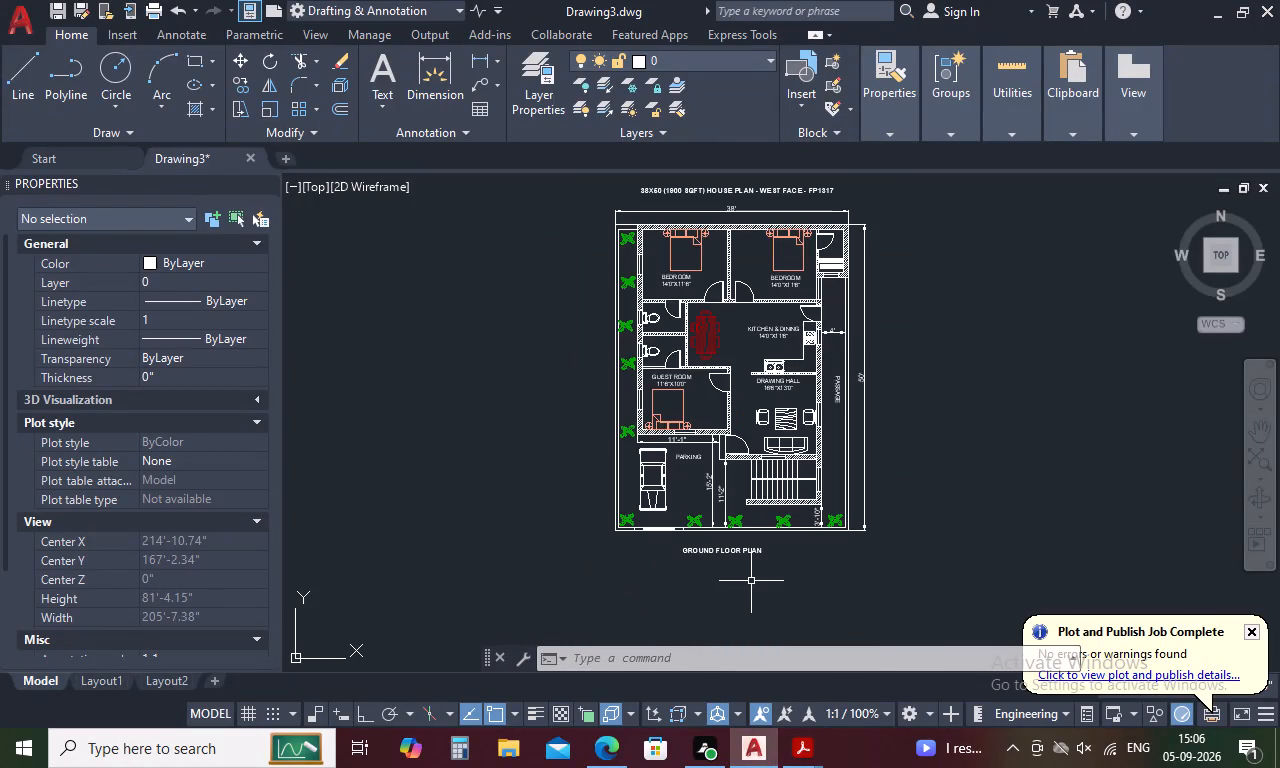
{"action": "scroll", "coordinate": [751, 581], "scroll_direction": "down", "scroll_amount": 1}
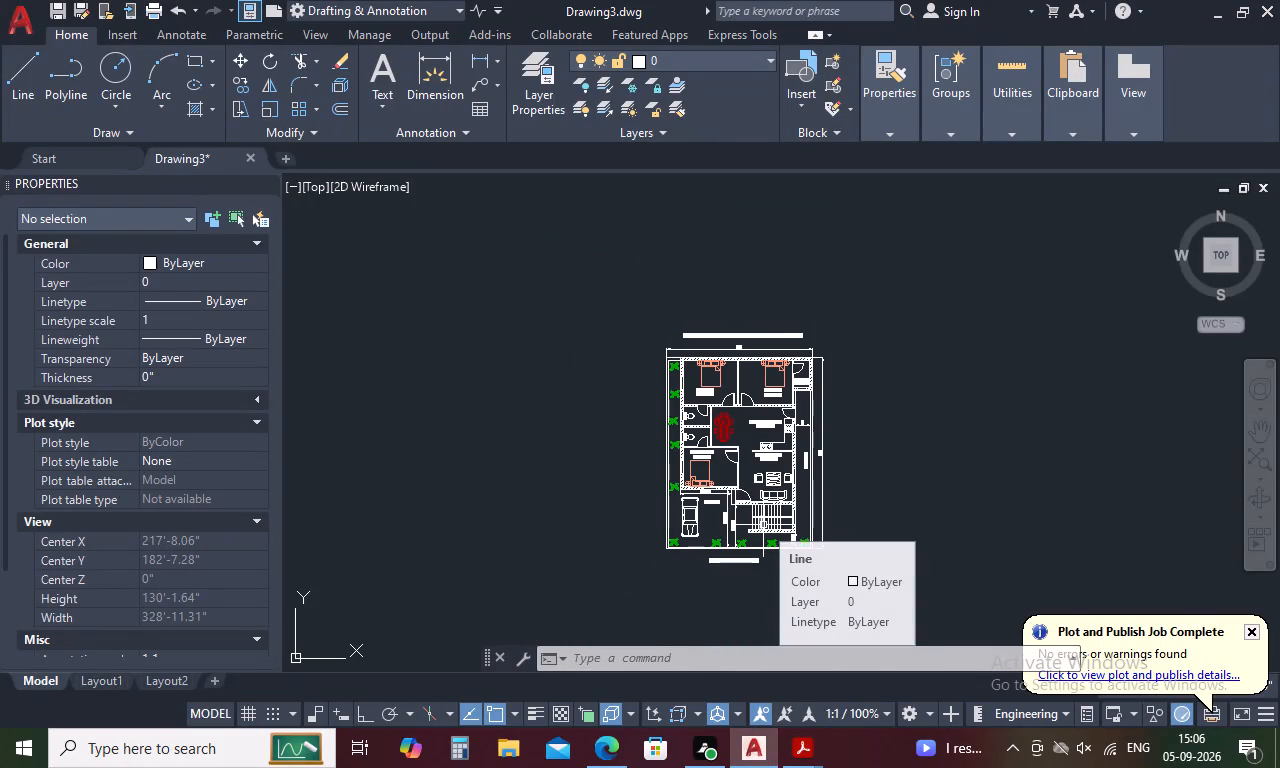
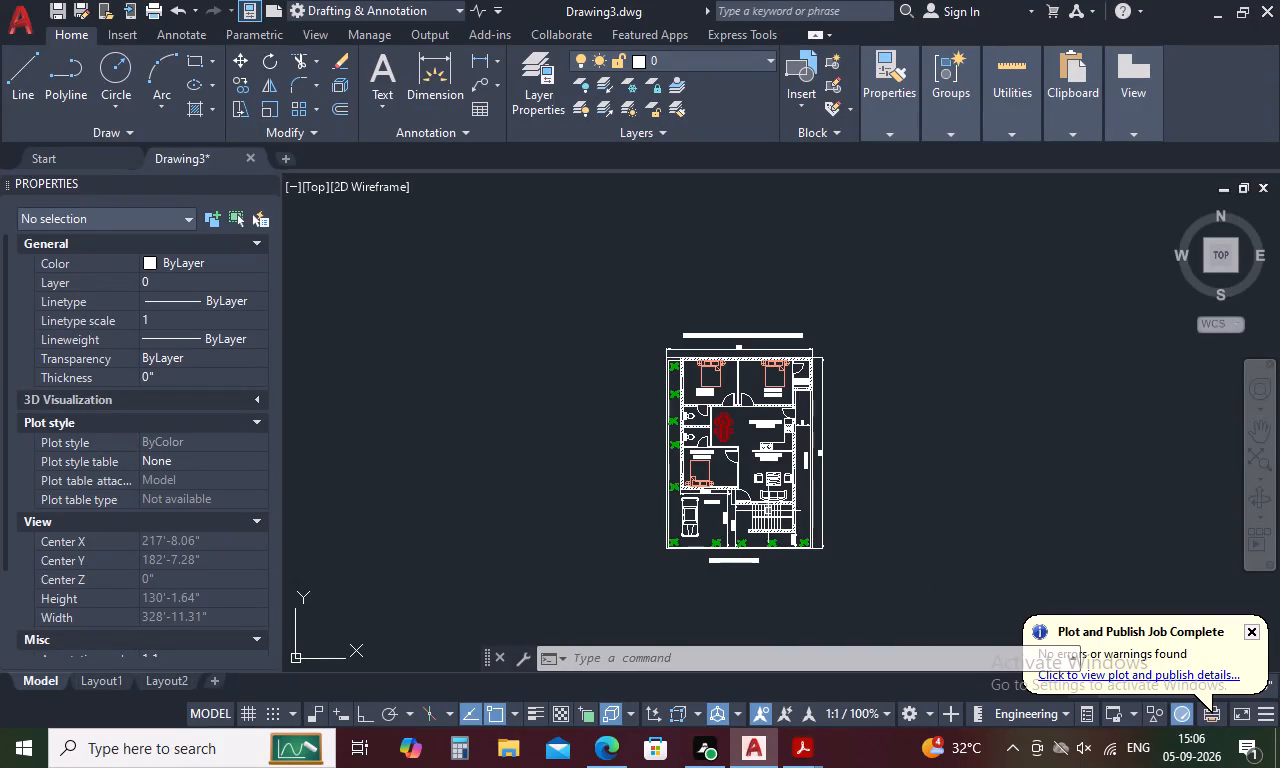
Save the house plan drawing in the PAID INTERNSHIP folder under the name HOUSE PLAN 1.
{"action": "scroll", "coordinate": [786, 500], "scroll_direction": "up", "scroll_amount": 1}
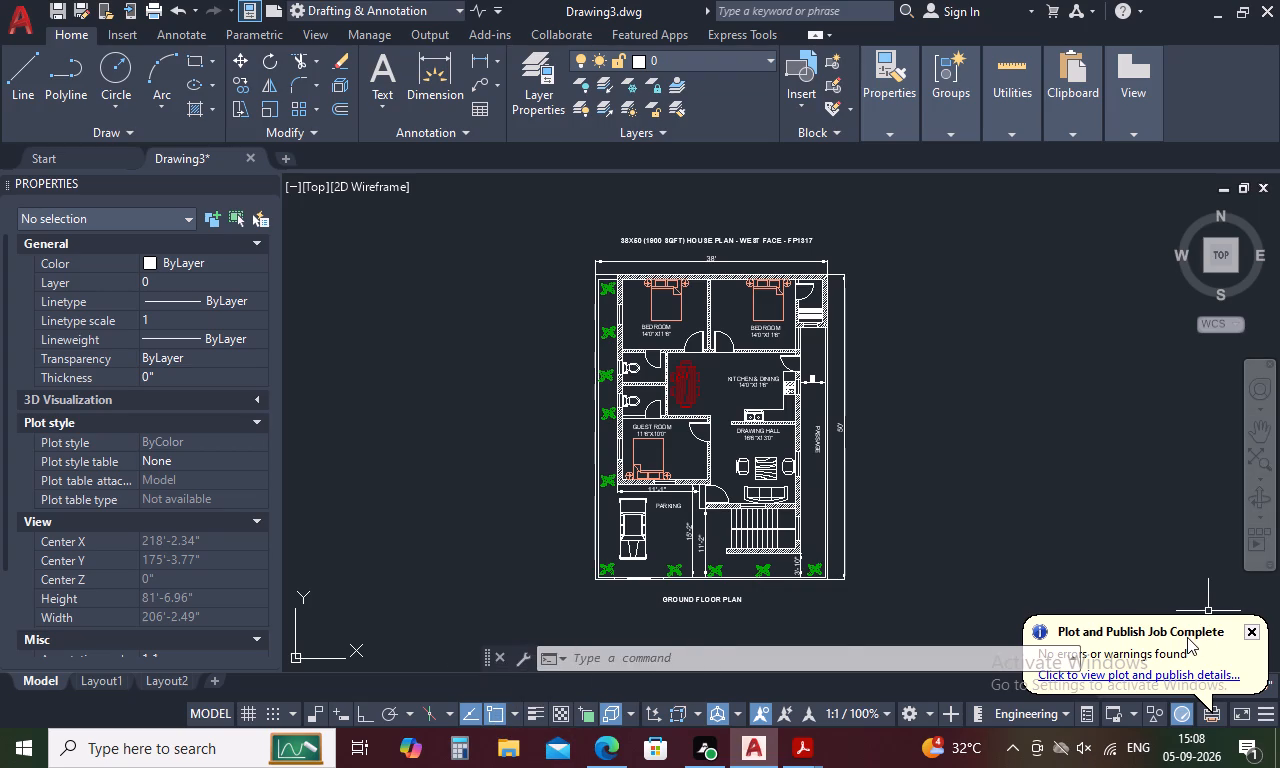
{"action": "key", "text": "ctrl+s"}
{"action": "key", "text": "BackSpace"}
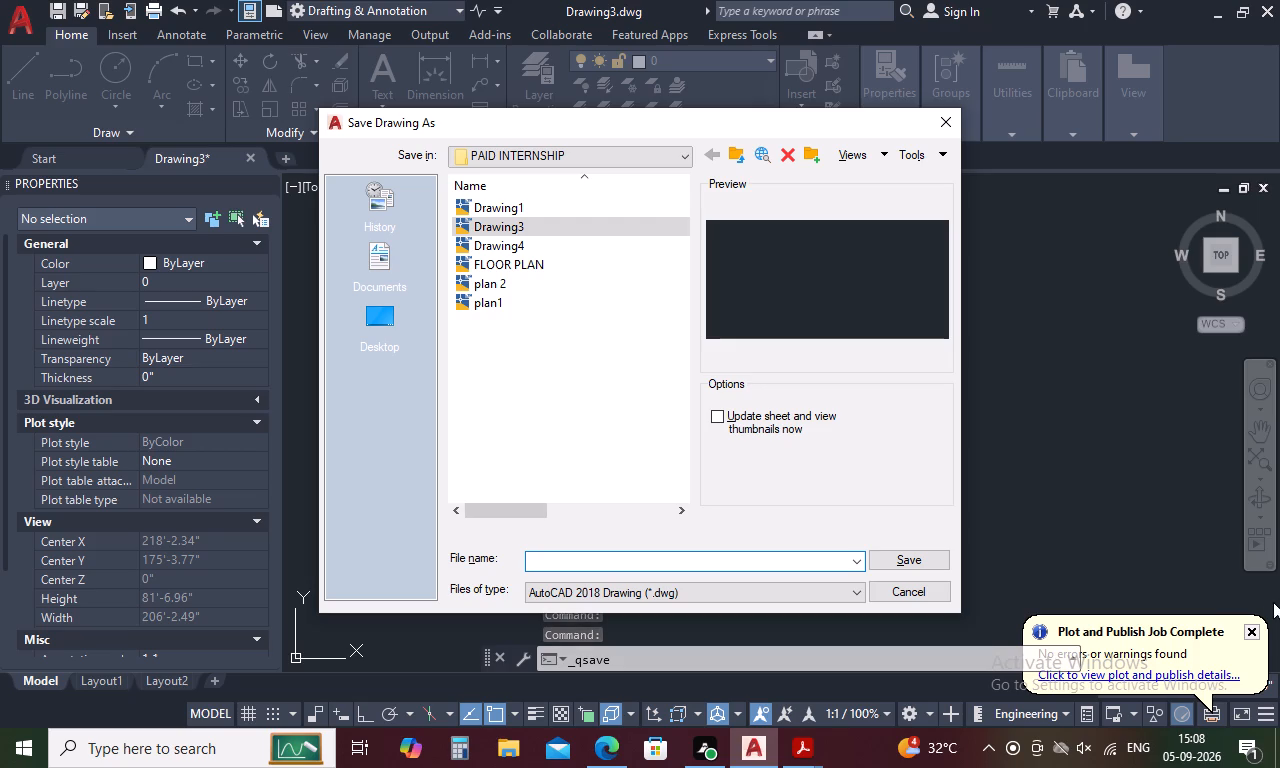
{"action": "type", "text": "HOUSE"}
{"action": "key", "text": "space"}
{"action": "type", "text": "PL"}
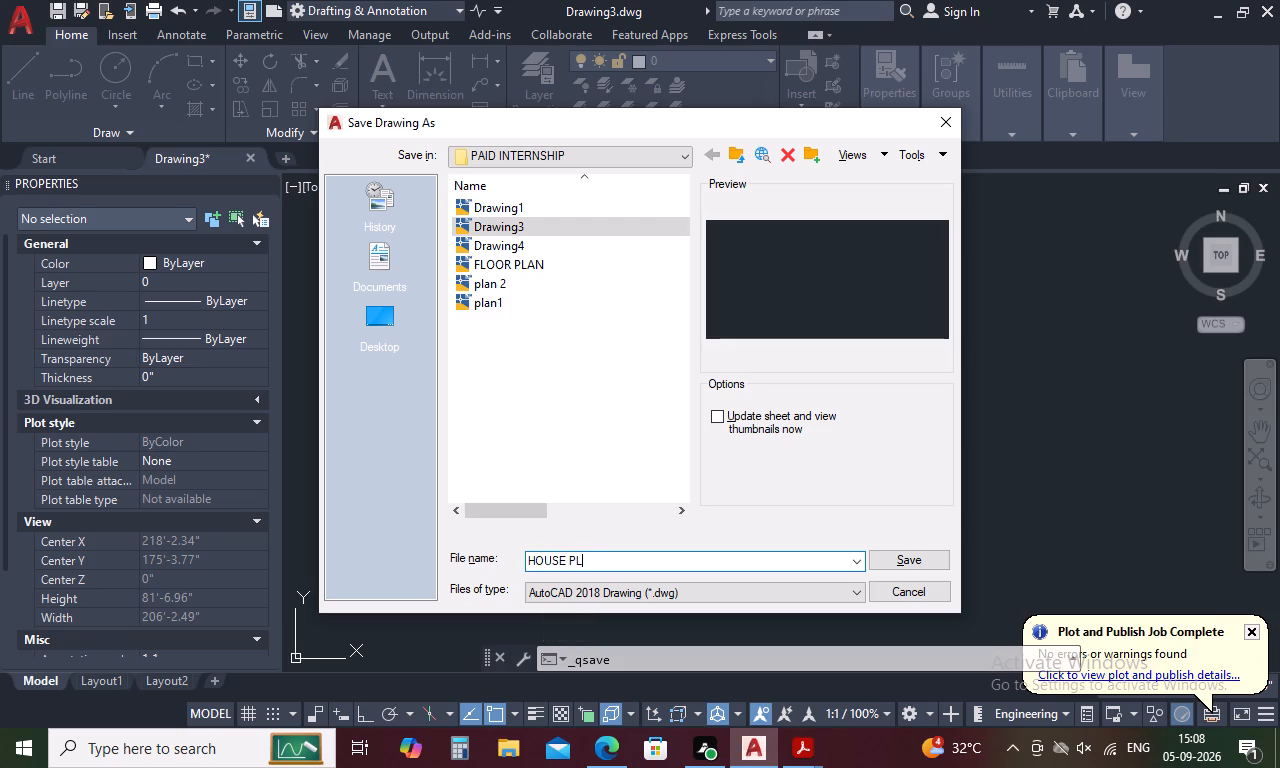
{"action": "type", "text": "AN"}
{"action": "key", "text": "space"}
{"action": "key", "text": "1"}
{"action": "left_click", "coordinate": [919, 559]}
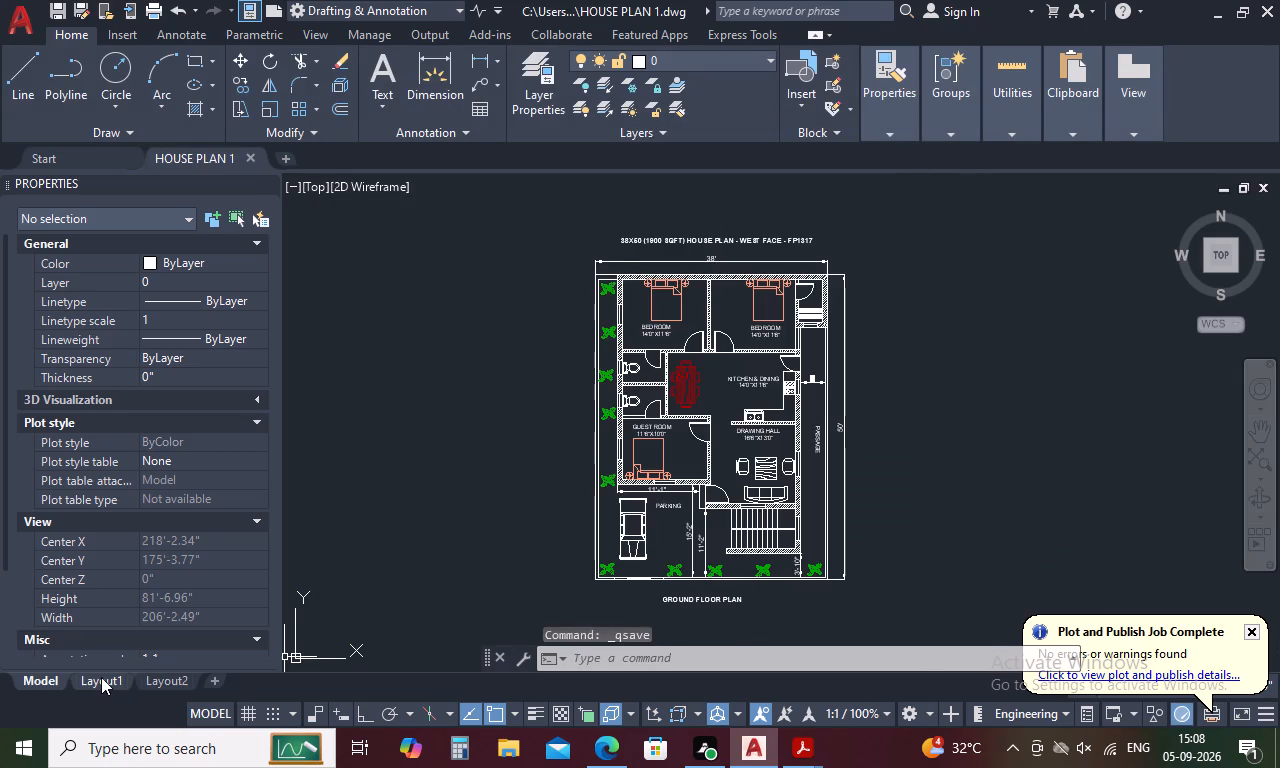
Check the plan in Layout1 and Layout2, and add a third layout and open it.
{"action": "left_click", "coordinate": [101, 677]}
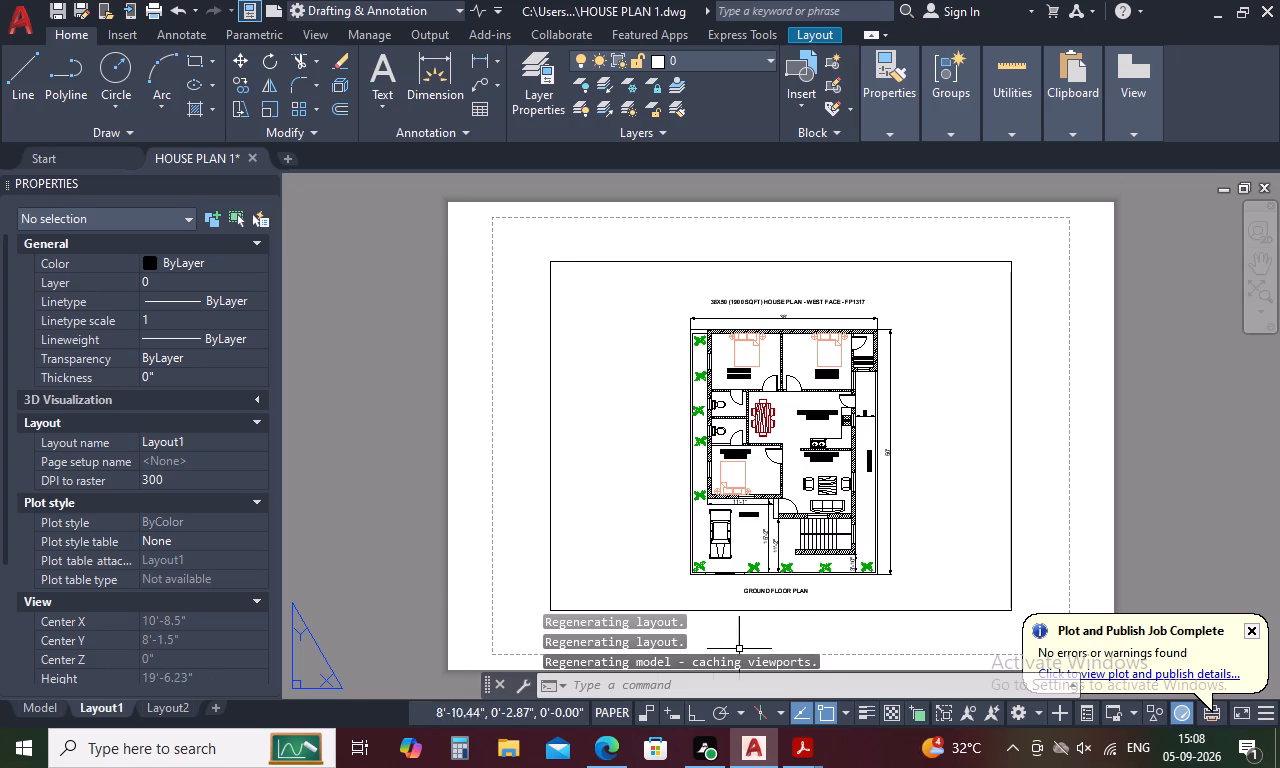
{"action": "scroll", "coordinate": [802, 602], "scroll_direction": "up", "scroll_amount": 2}
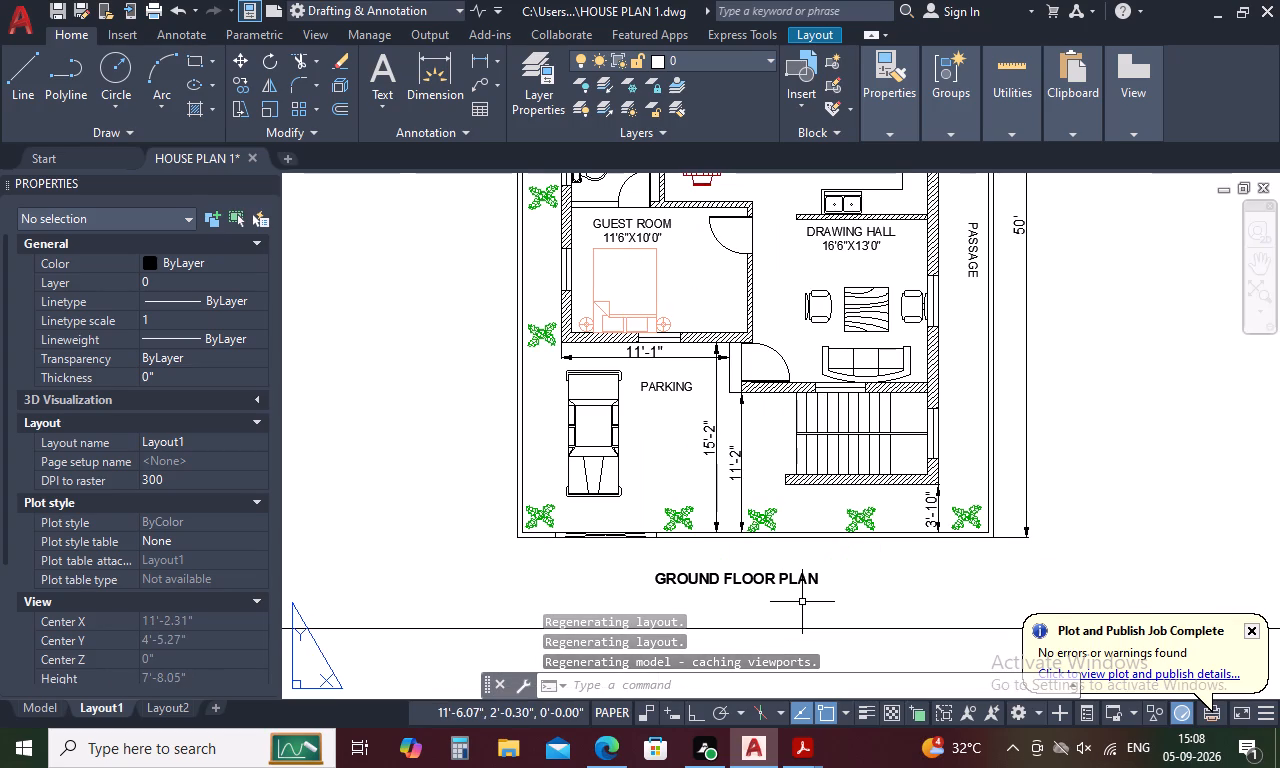
{"action": "scroll", "coordinate": [802, 602], "scroll_direction": "down", "scroll_amount": 1}
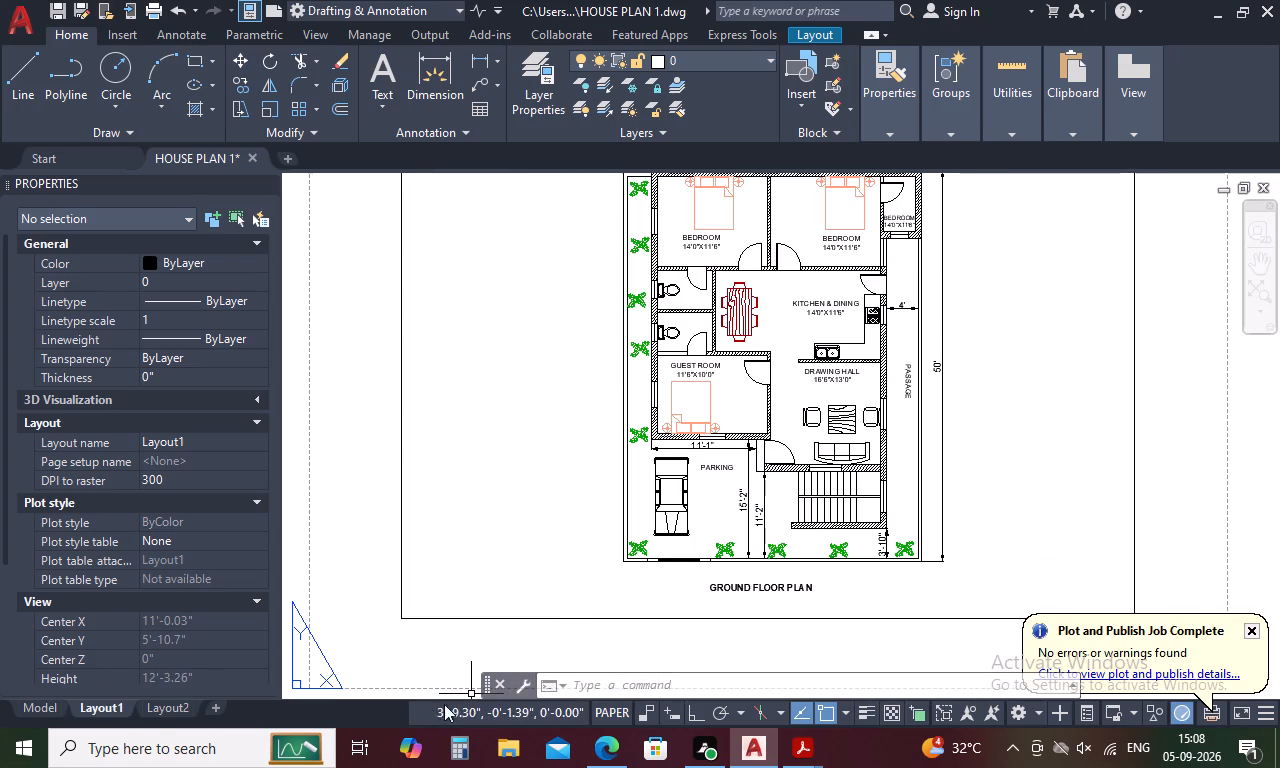
{"action": "left_click", "coordinate": [158, 704]}
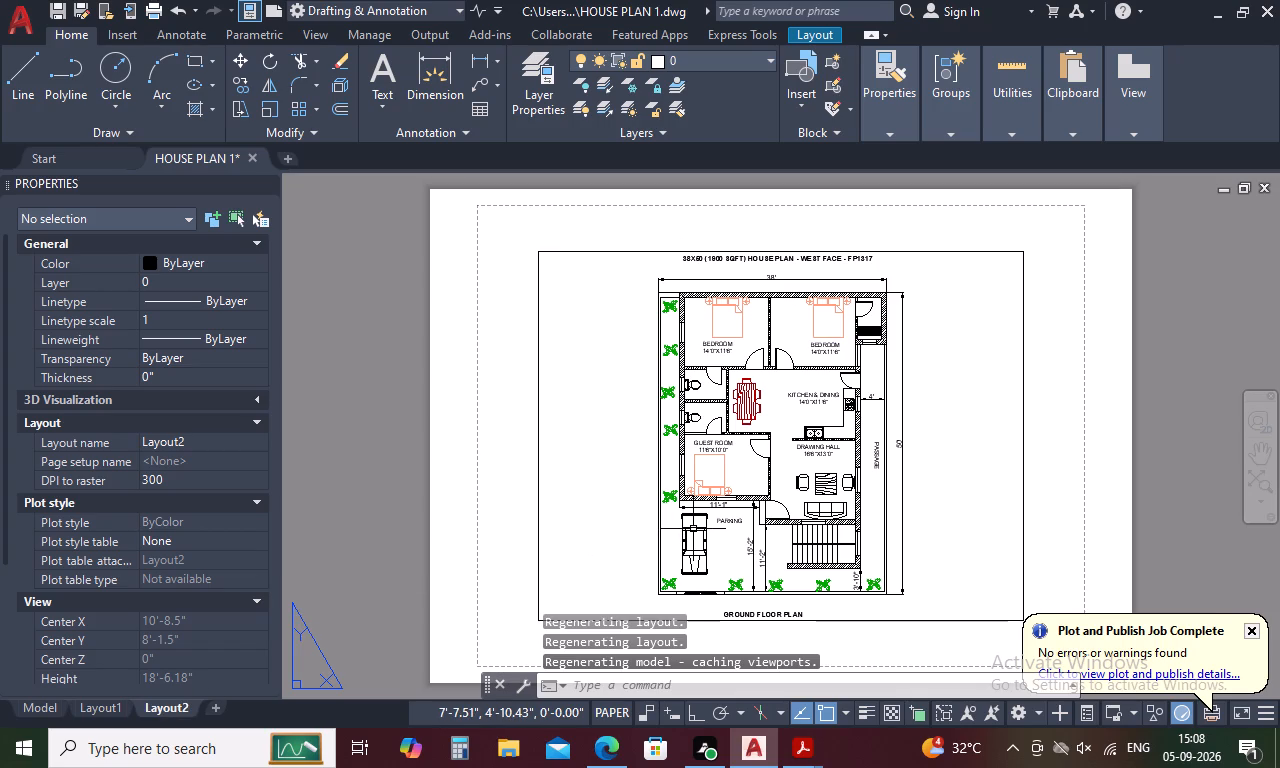
{"action": "left_click", "coordinate": [214, 701]}
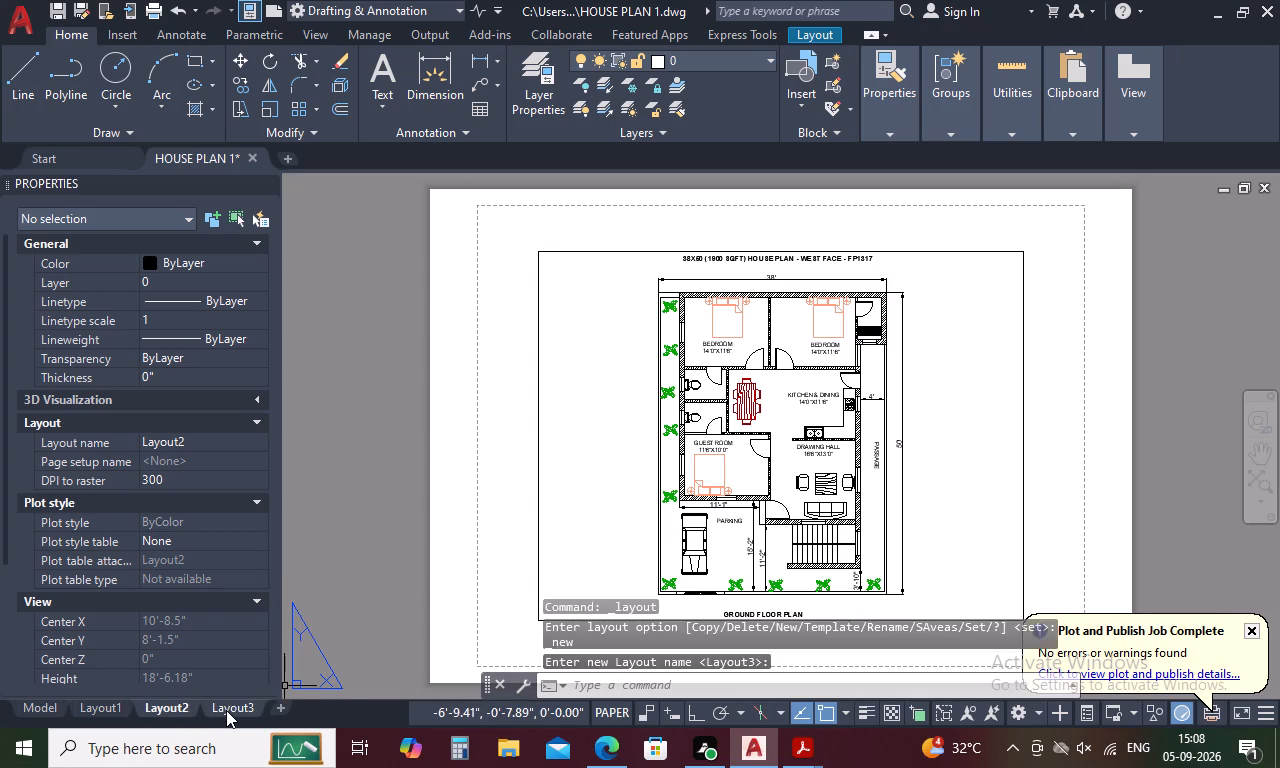
{"action": "left_click", "coordinate": [227, 710]}
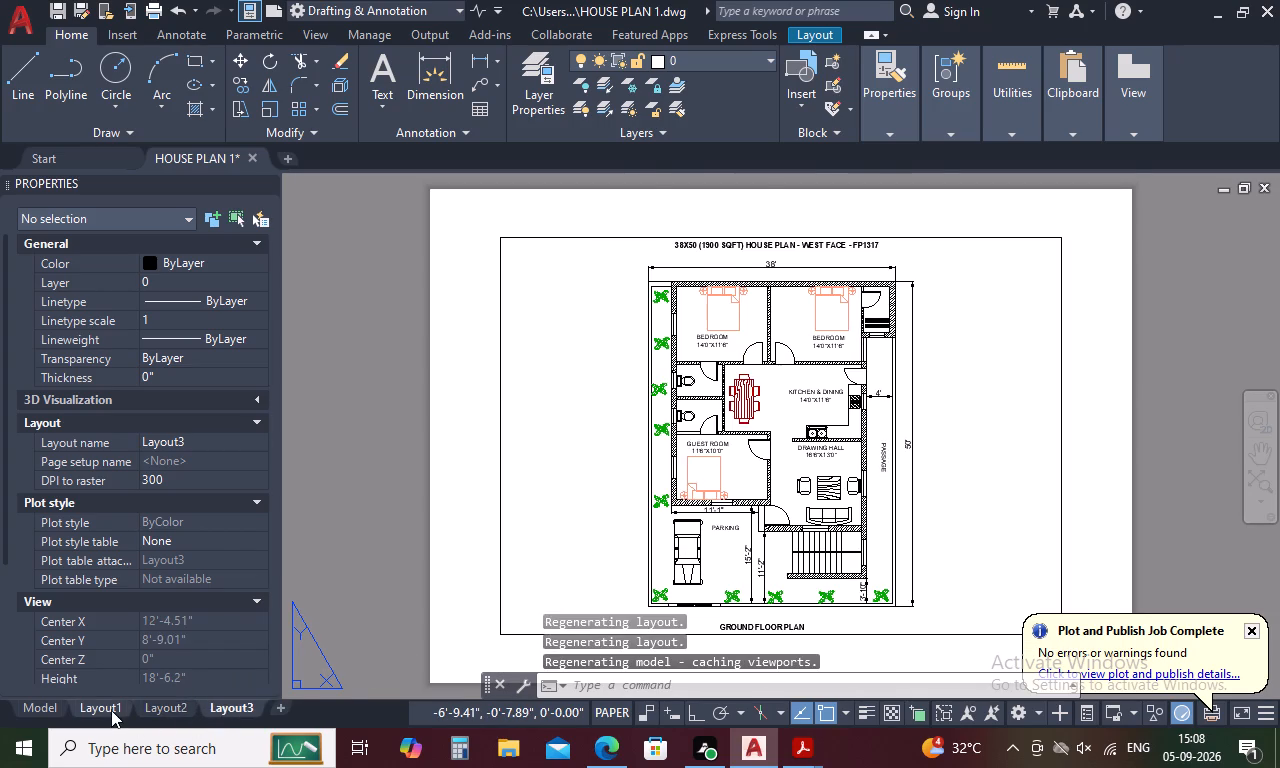
Plot Layout1 with AutoCAD PDF (High Quality Print).pc3 and save it as HOUSE PLAN 1-Layout1.pdf in the PAID INTERNSHIP folder.
{"action": "left_click", "coordinate": [111, 709]}
{"action": "scroll", "coordinate": [809, 597], "scroll_direction": "down", "scroll_amount": 1}
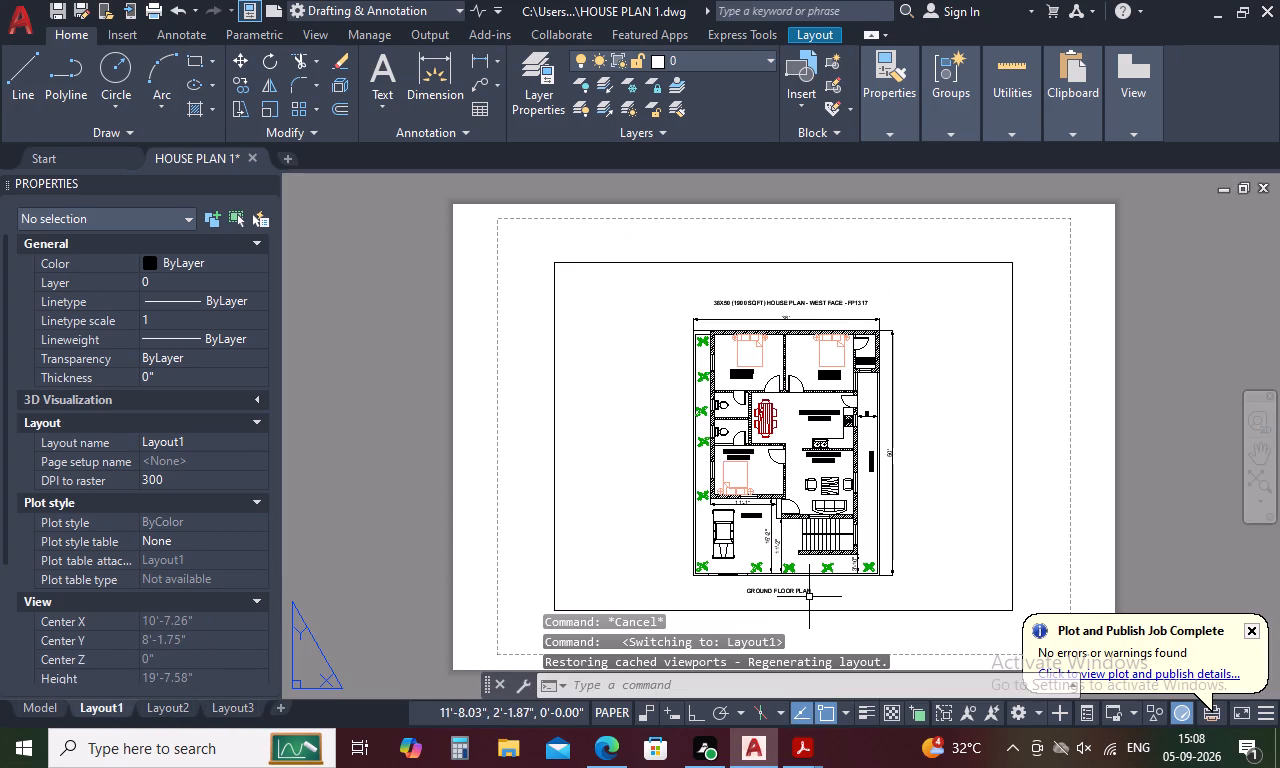
{"action": "scroll", "coordinate": [809, 597], "scroll_direction": "up", "scroll_amount": 1}
{"action": "scroll", "coordinate": [809, 597], "scroll_direction": "down", "scroll_amount": 1}
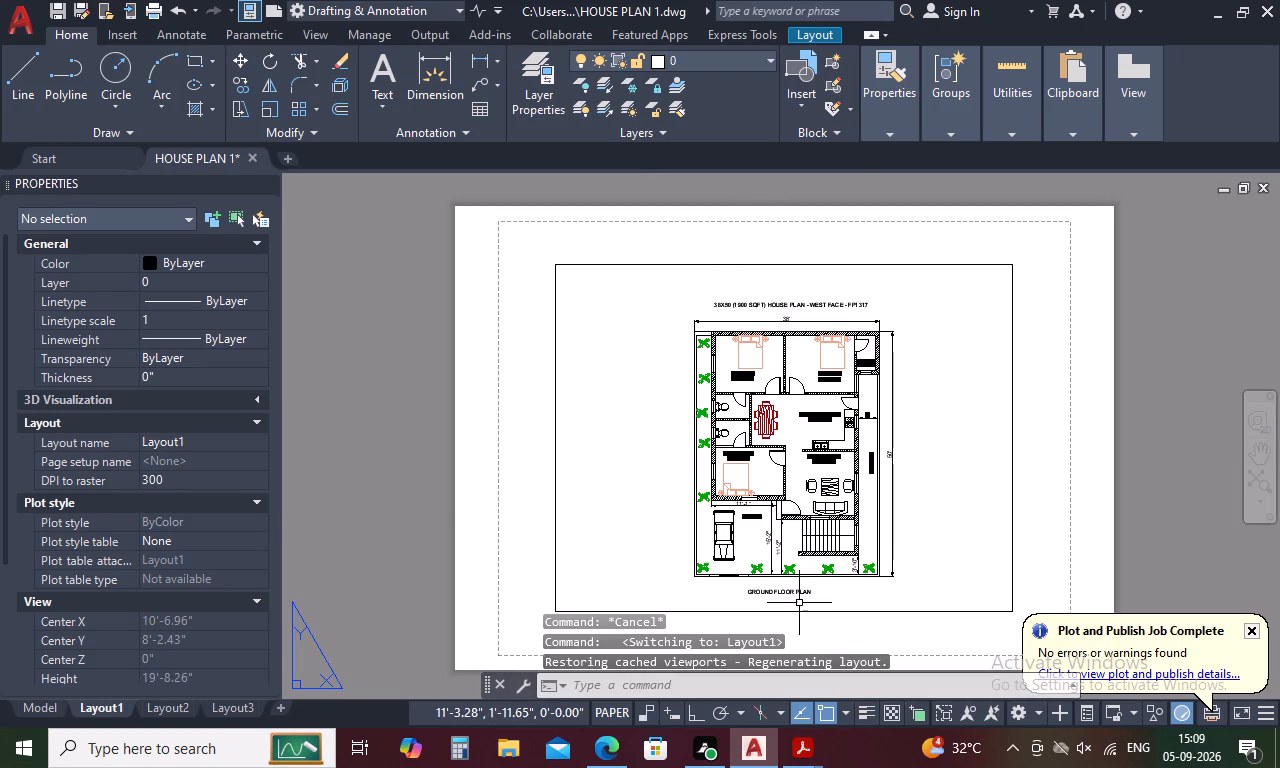
{"action": "scroll", "coordinate": [799, 603], "scroll_direction": "up", "scroll_amount": 1}
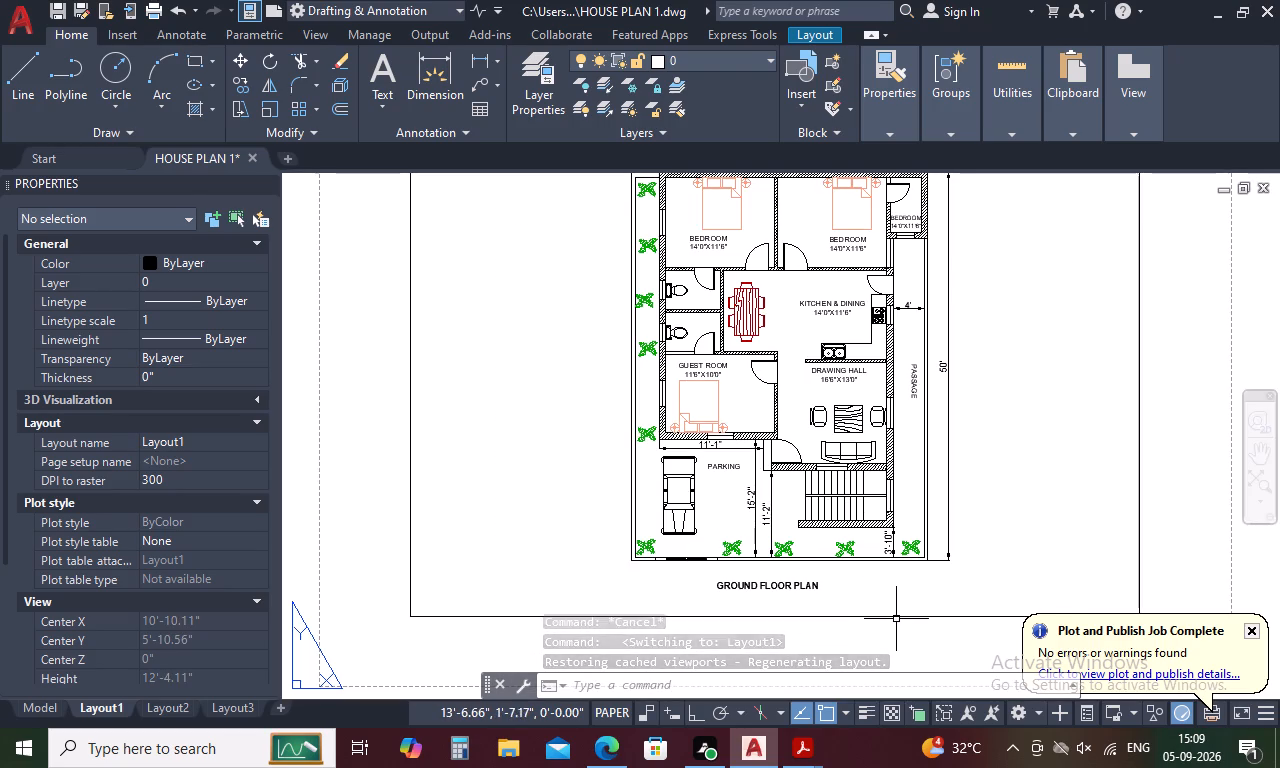
{"action": "key", "text": "ctrl+p"}
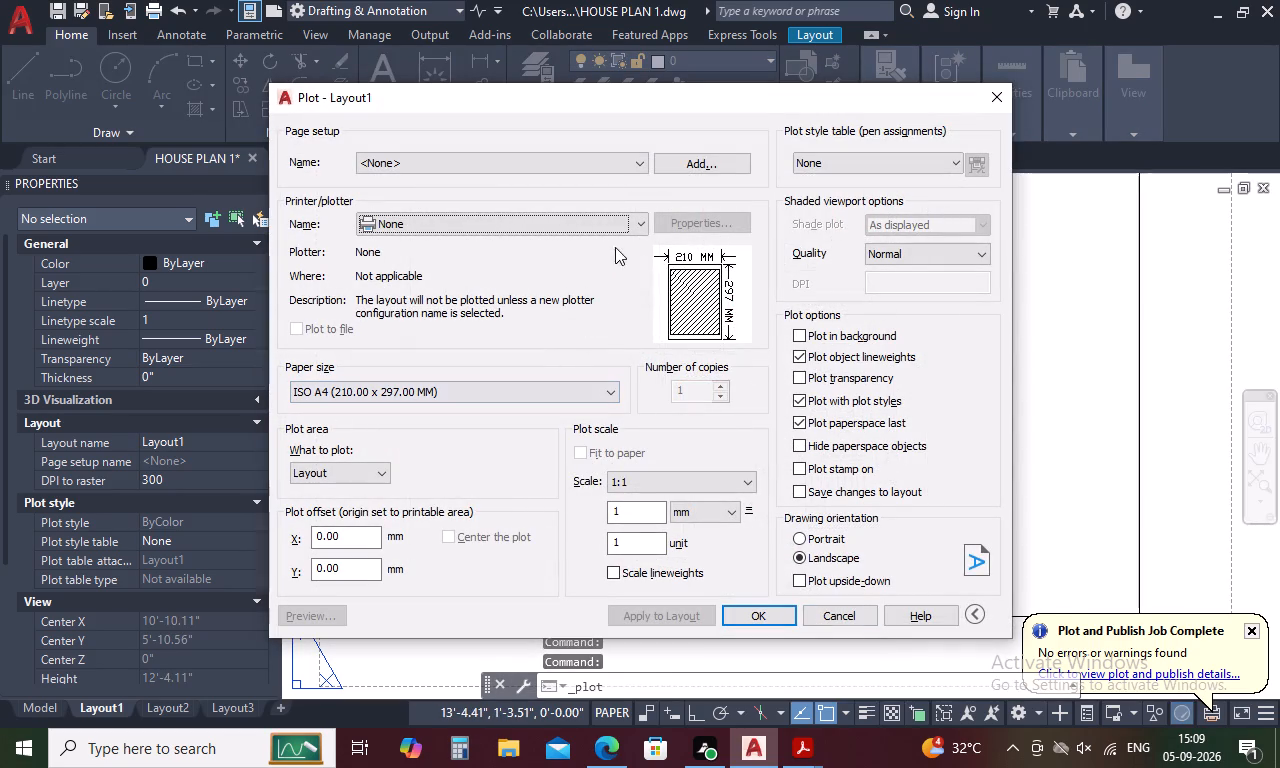
{"action": "left_click", "coordinate": [629, 223]}
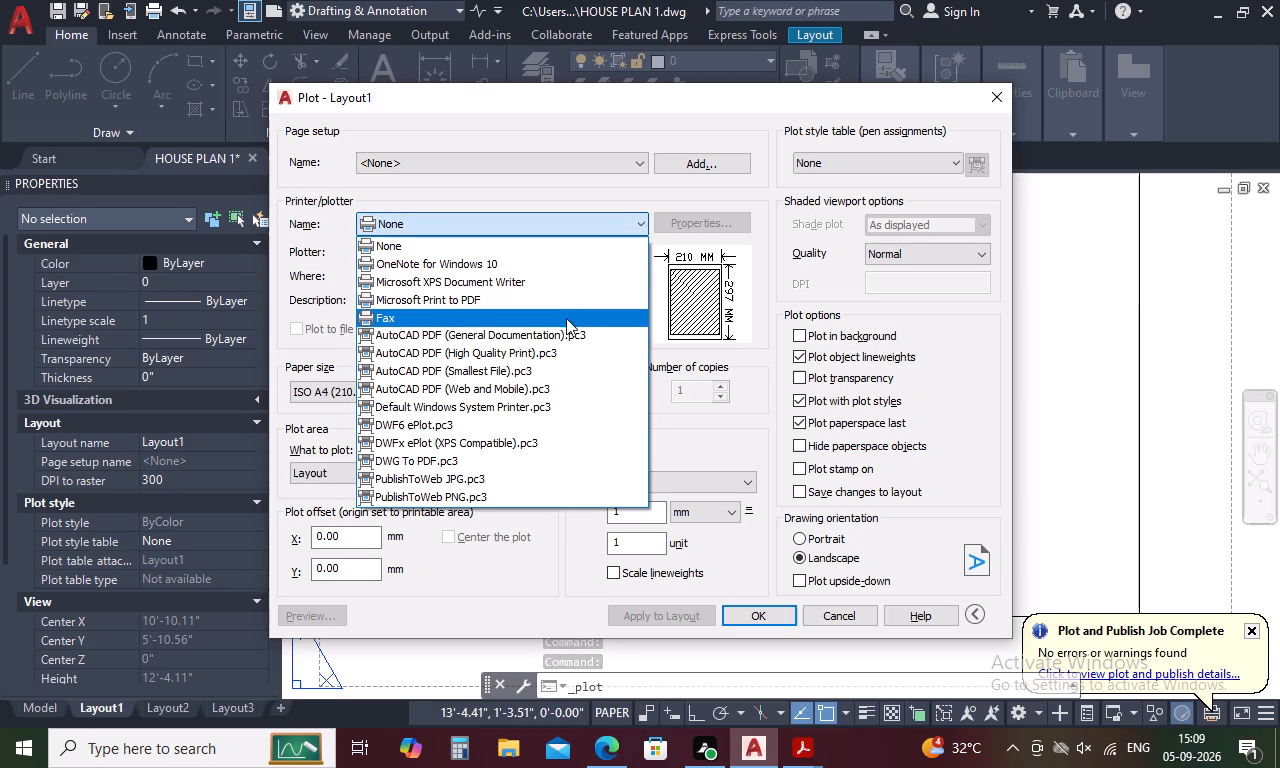
{"action": "left_click", "coordinate": [529, 357]}
{"action": "left_click", "coordinate": [761, 615]}
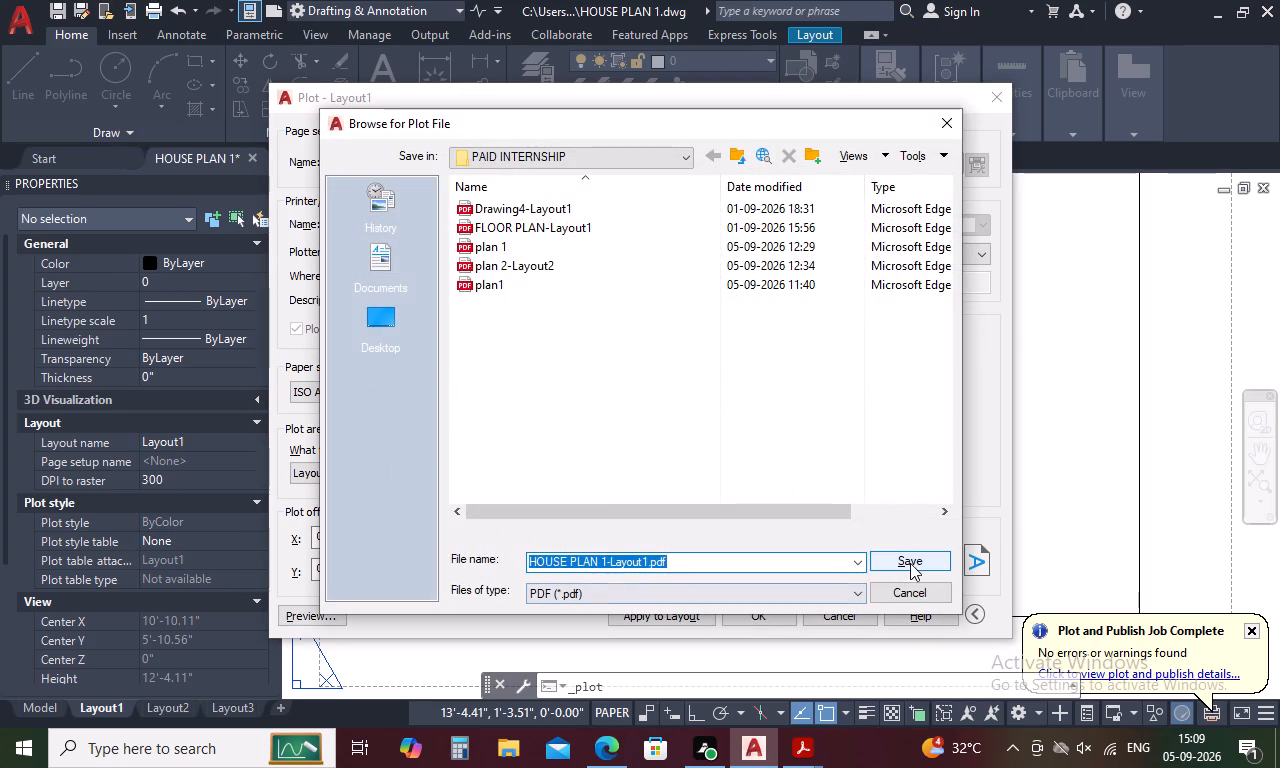
{"action": "left_click", "coordinate": [910, 562]}
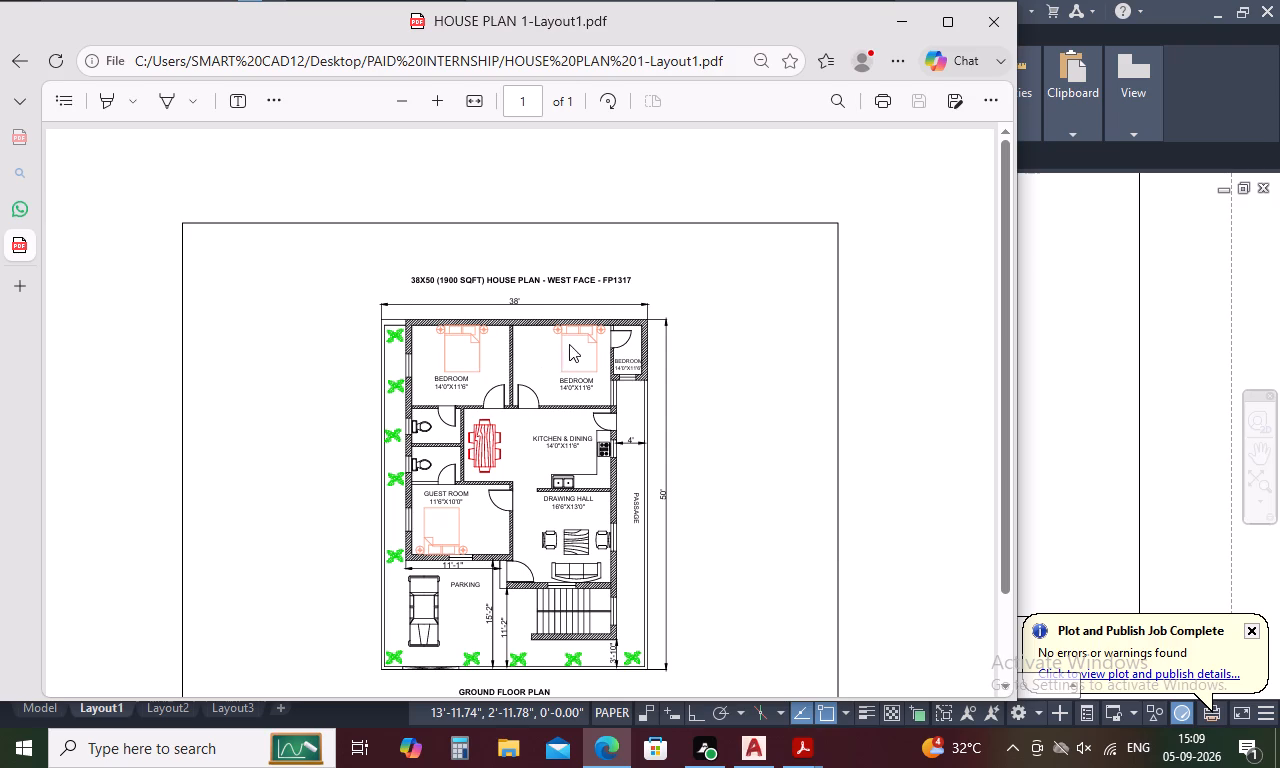
Review the plotted Layout1 PDF in Microsoft Edge from the title down to the sheet's bottom edge, and return to AutoCAD.
{"action": "scroll", "coordinate": [604, 315], "scroll_direction": "down", "scroll_amount": 4}
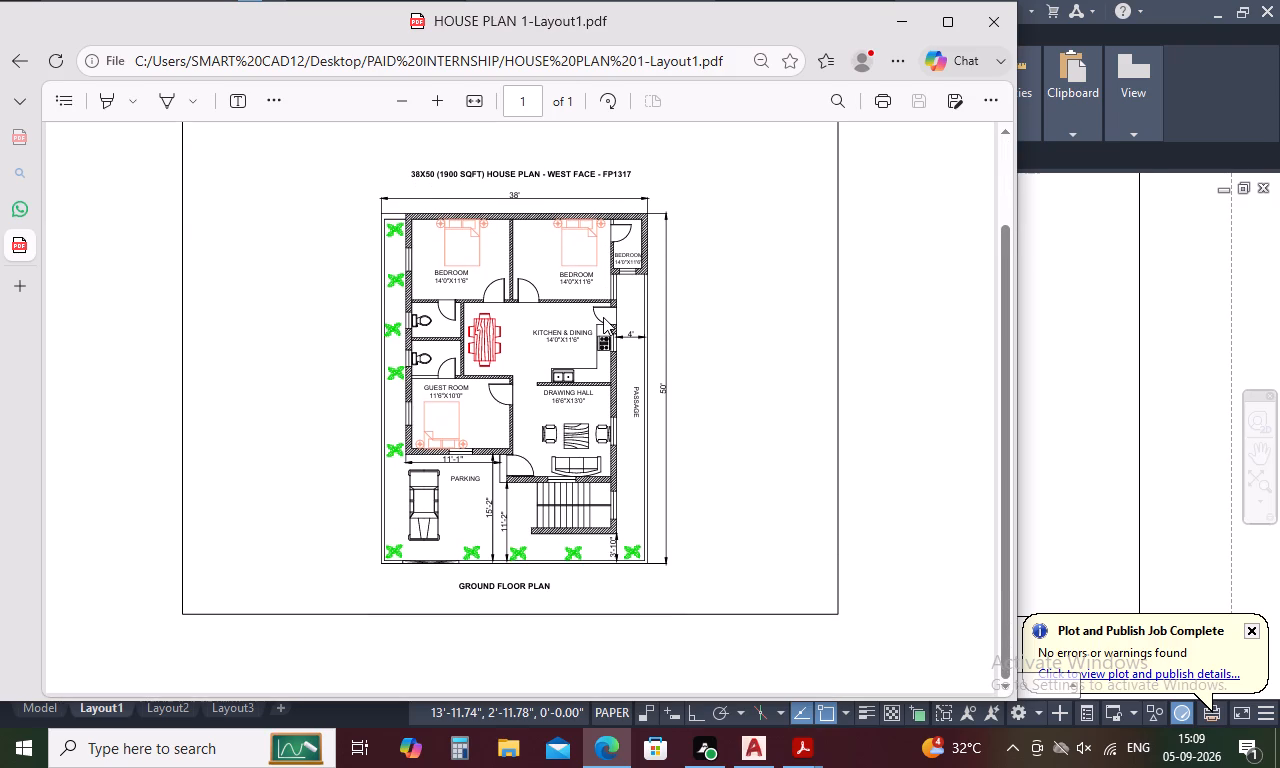
{"action": "scroll", "coordinate": [603, 317], "scroll_direction": "up", "scroll_amount": 2}
{"action": "scroll", "coordinate": [601, 333], "scroll_direction": "down", "scroll_amount": 2}
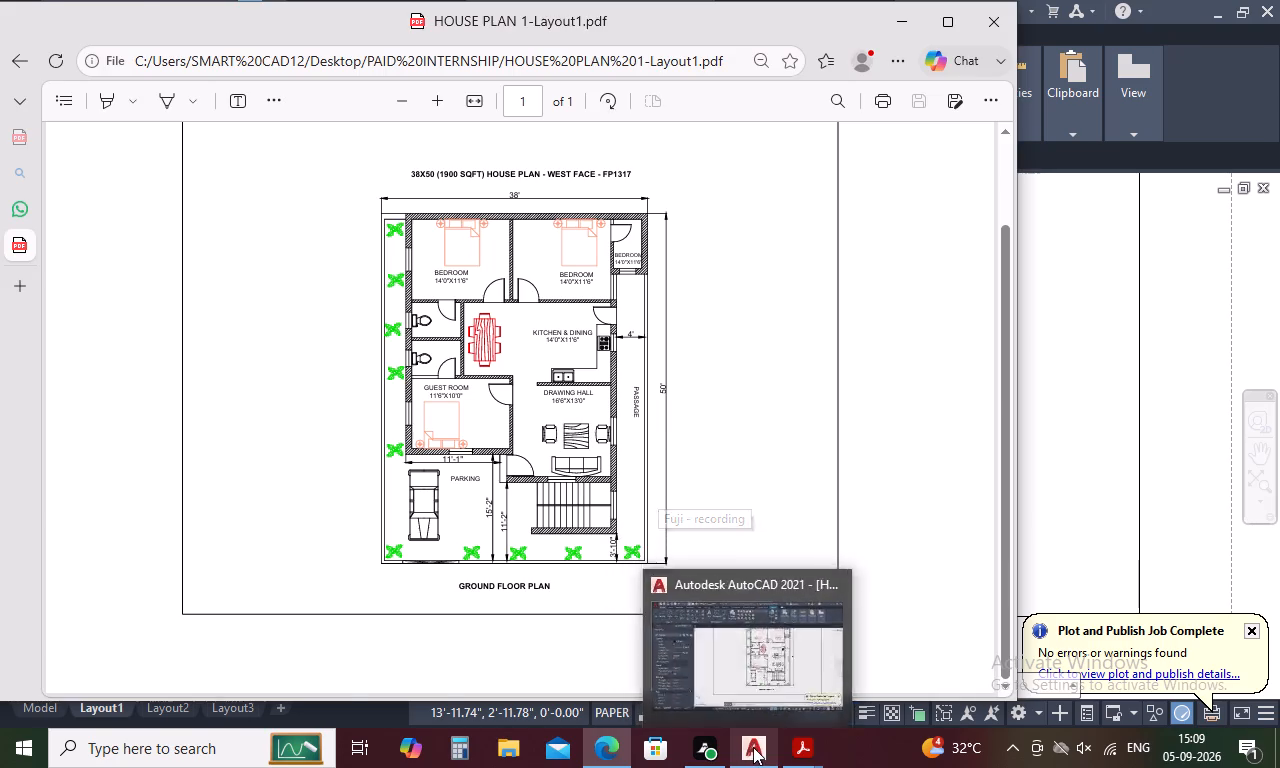
{"action": "left_click", "coordinate": [753, 747]}
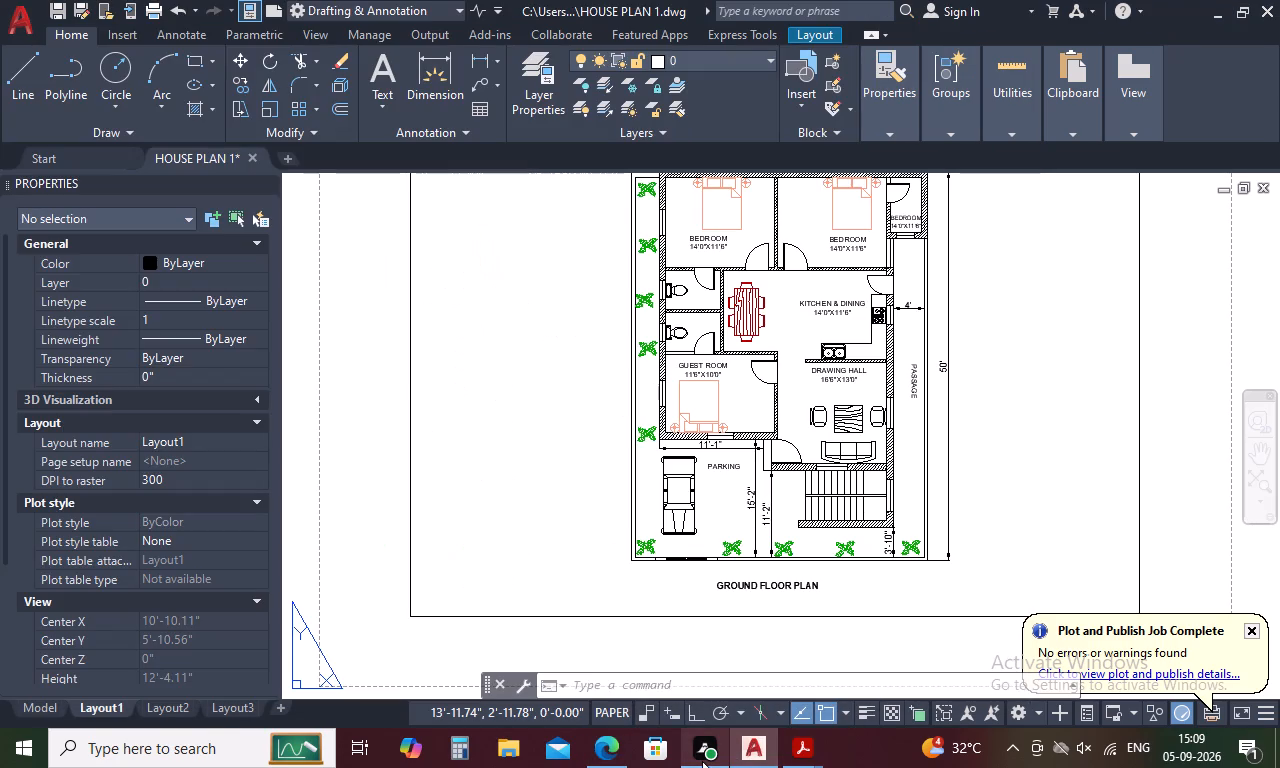
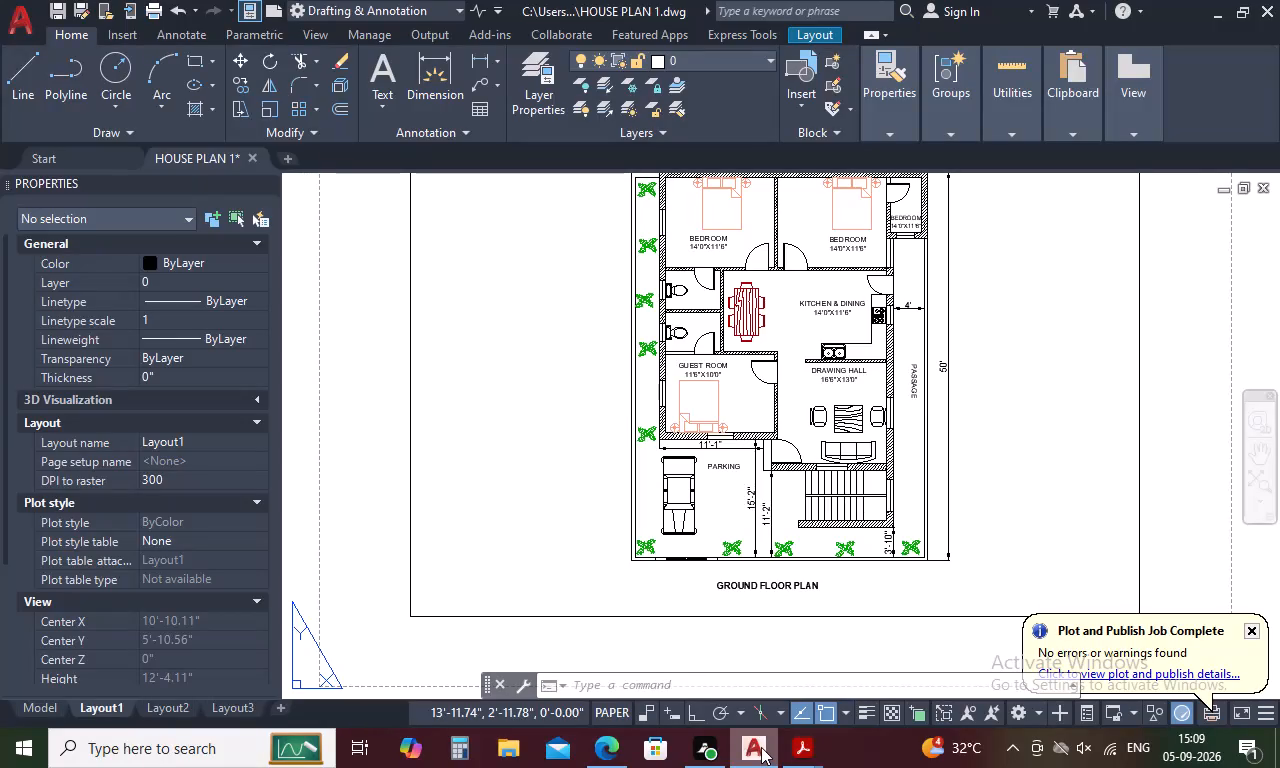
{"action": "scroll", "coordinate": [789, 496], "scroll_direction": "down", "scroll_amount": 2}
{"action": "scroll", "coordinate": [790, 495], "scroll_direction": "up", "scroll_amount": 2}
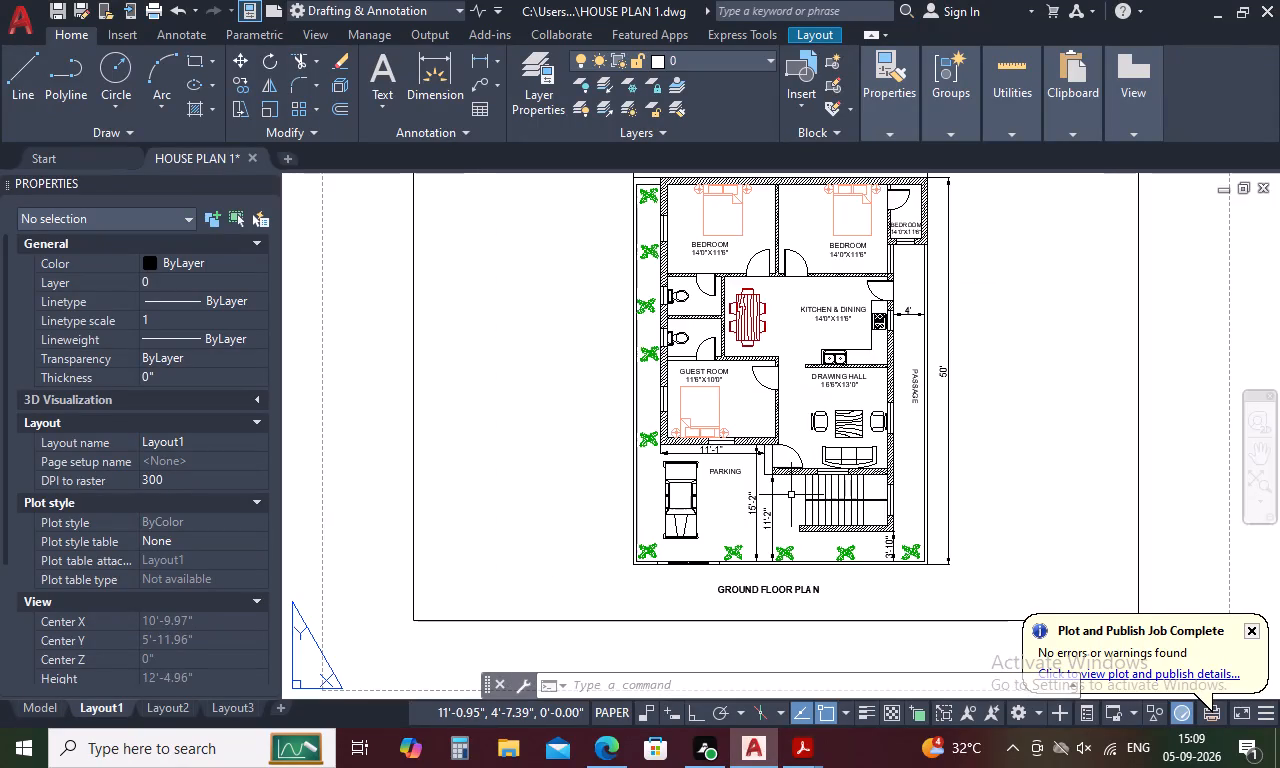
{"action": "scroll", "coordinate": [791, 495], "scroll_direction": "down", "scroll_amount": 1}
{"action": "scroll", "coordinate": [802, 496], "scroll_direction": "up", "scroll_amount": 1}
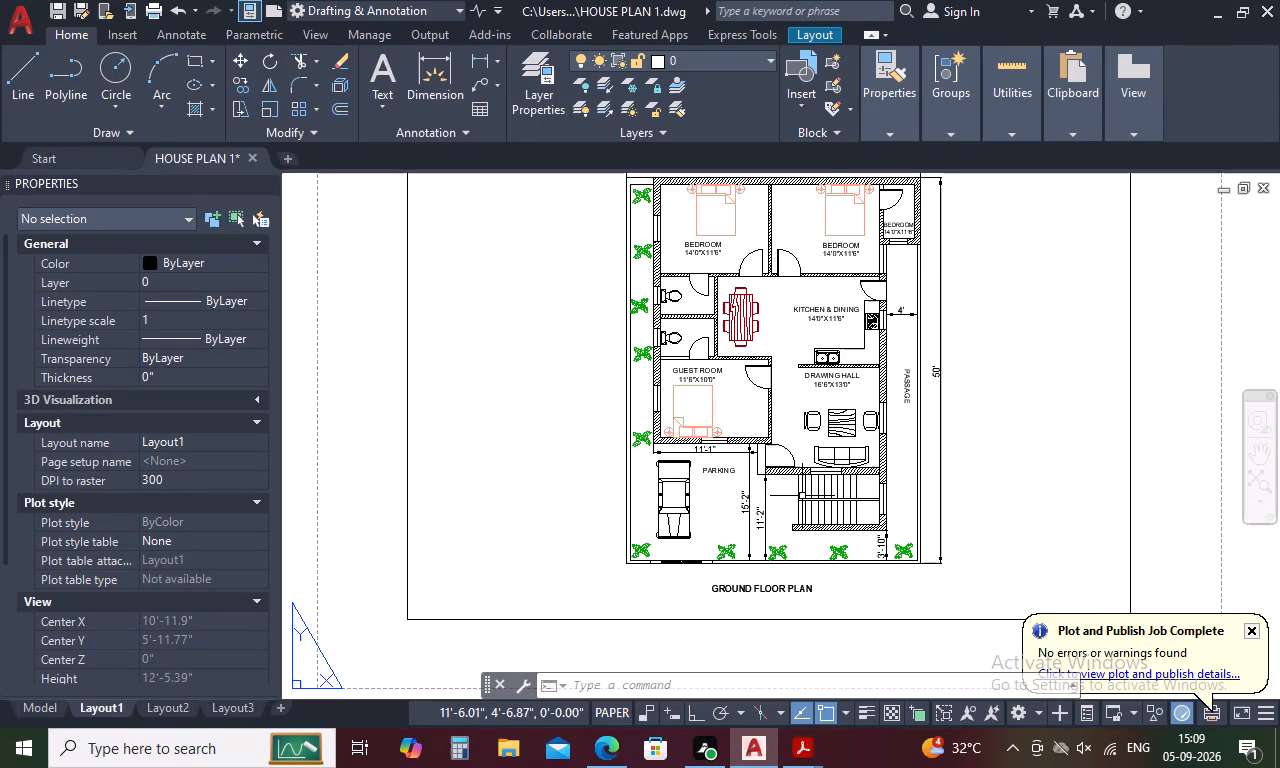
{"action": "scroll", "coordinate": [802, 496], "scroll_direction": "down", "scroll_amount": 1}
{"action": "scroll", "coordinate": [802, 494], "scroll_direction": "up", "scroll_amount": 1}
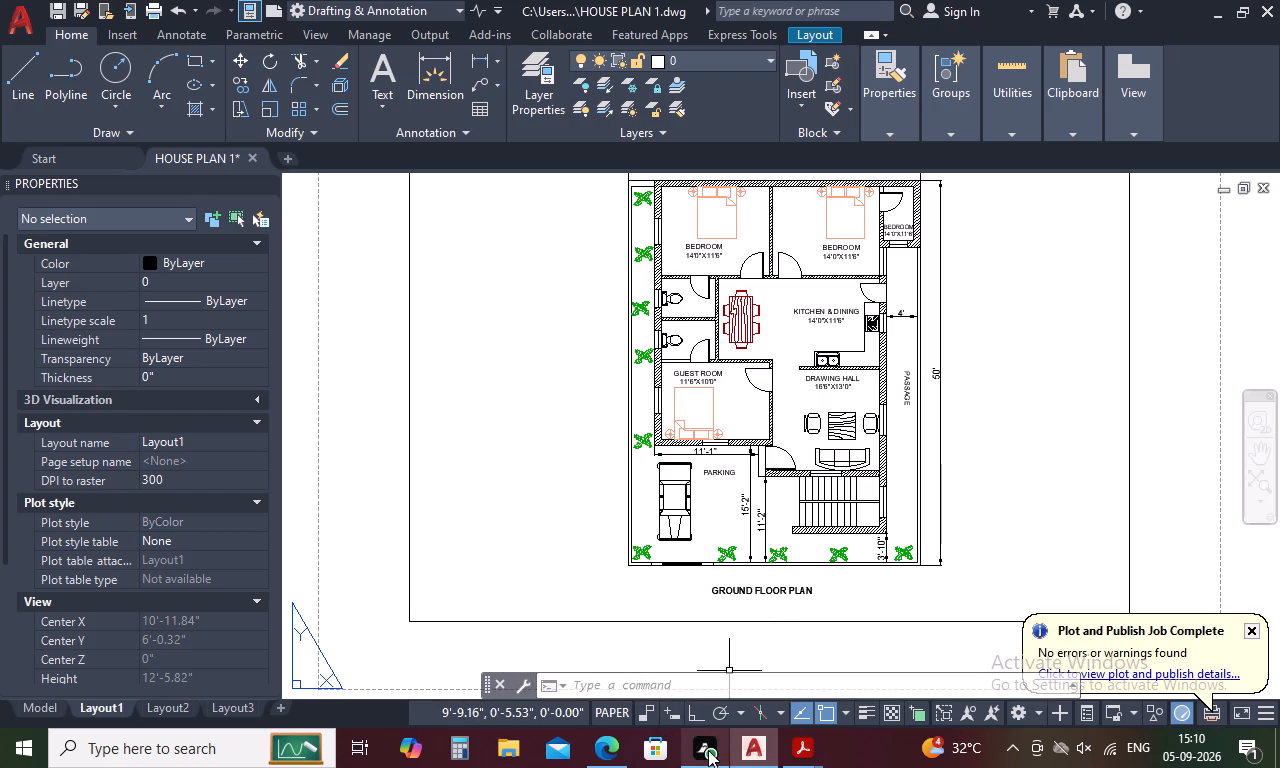
In model space, replace the name BEDROOM with TOILET in the label of the small room beside the top-right bedroom.
{"action": "left_click", "coordinate": [45, 705]}
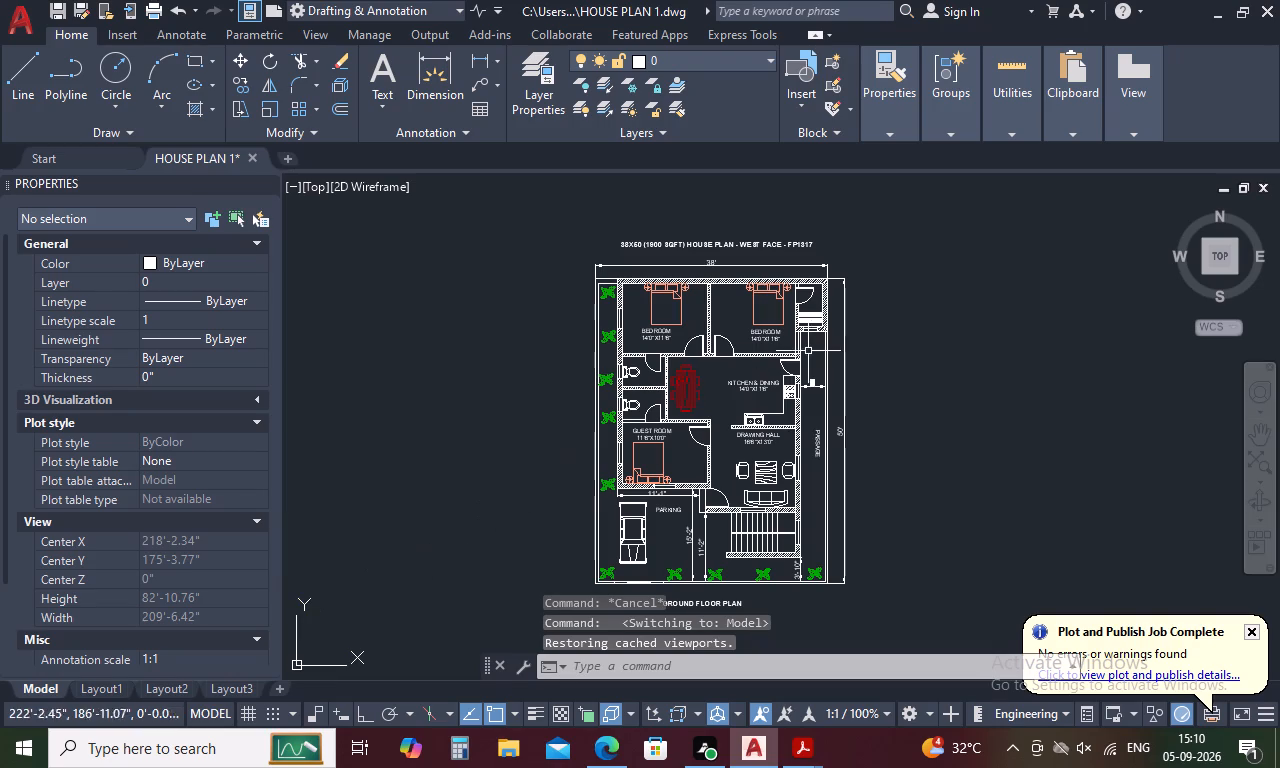
{"action": "scroll", "coordinate": [811, 315], "scroll_direction": "up", "scroll_amount": 4}
{"action": "scroll", "coordinate": [811, 315], "scroll_direction": "down", "scroll_amount": 3}
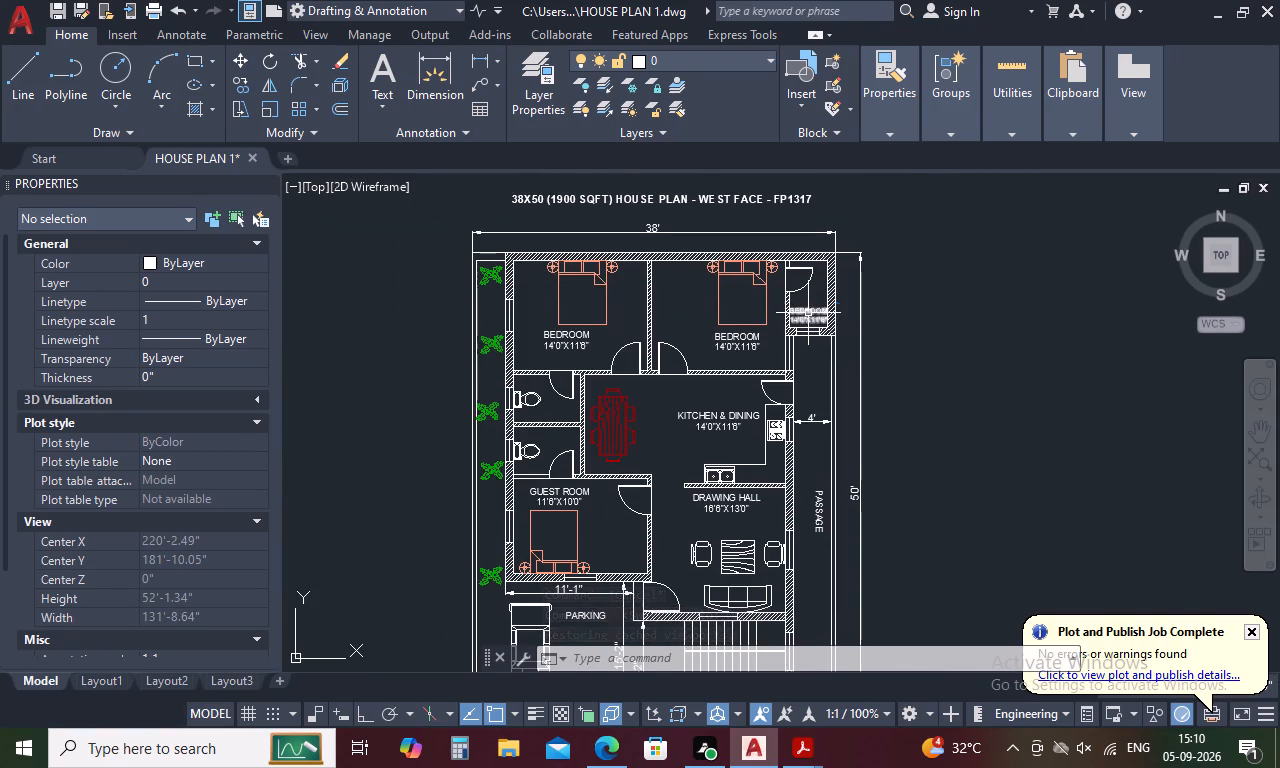
{"action": "left_click", "coordinate": [808, 313]}
{"action": "right_click", "coordinate": [809, 312]}
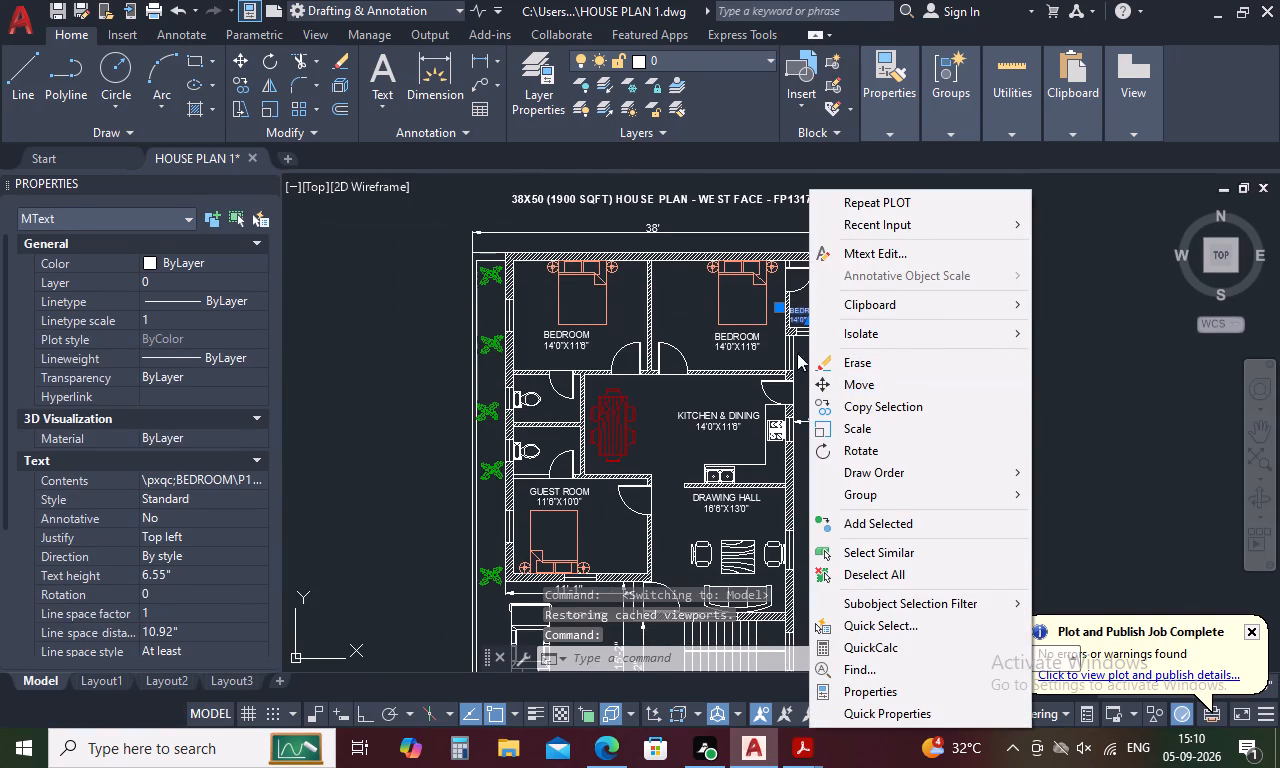
{"action": "key", "text": "Escape"}
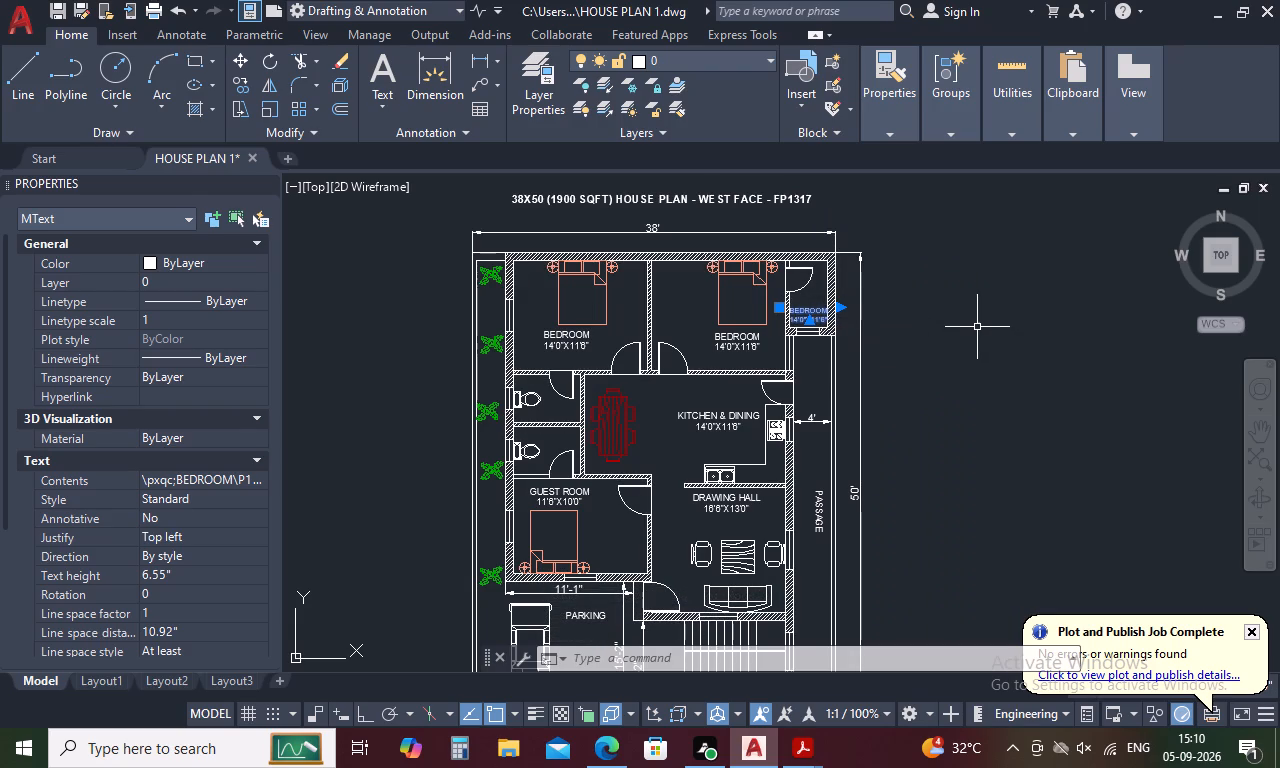
{"action": "key", "text": "Escape"}
{"action": "scroll", "coordinate": [812, 323], "scroll_direction": "up", "scroll_amount": 3}
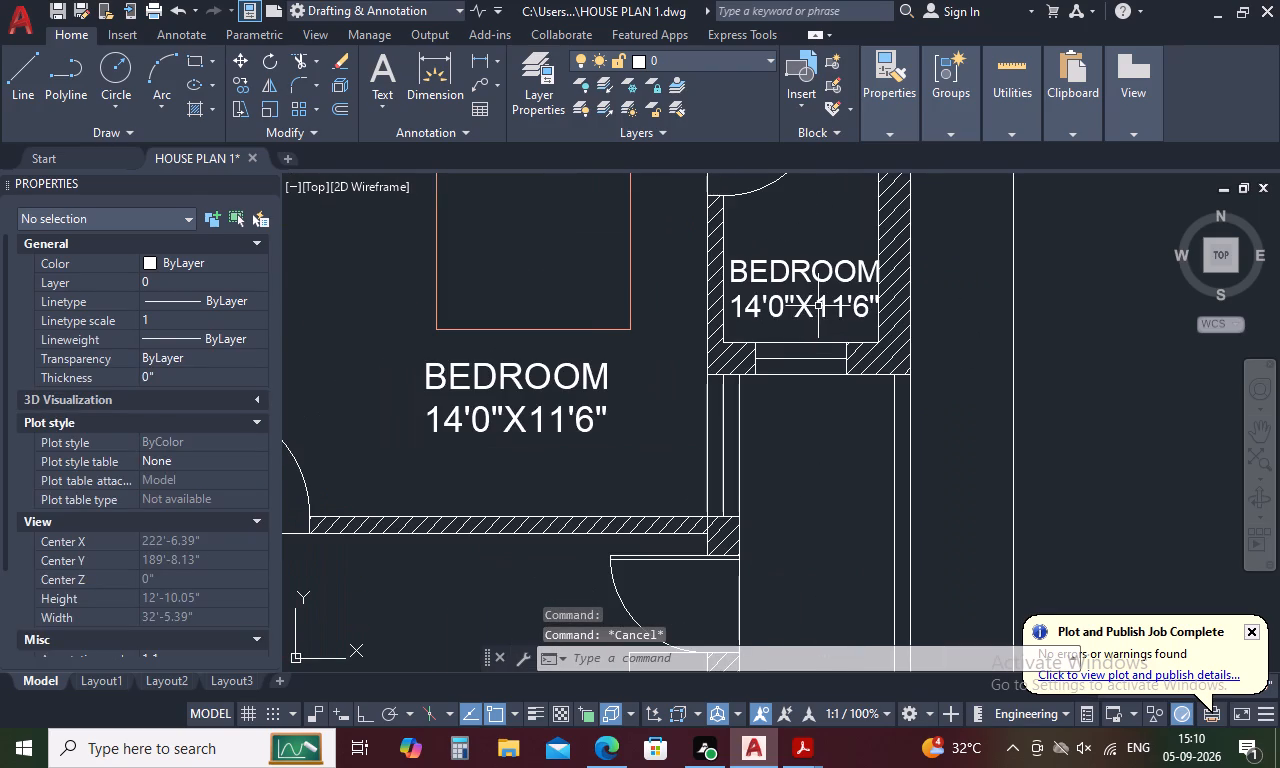
{"action": "double_click", "coordinate": [820, 304]}
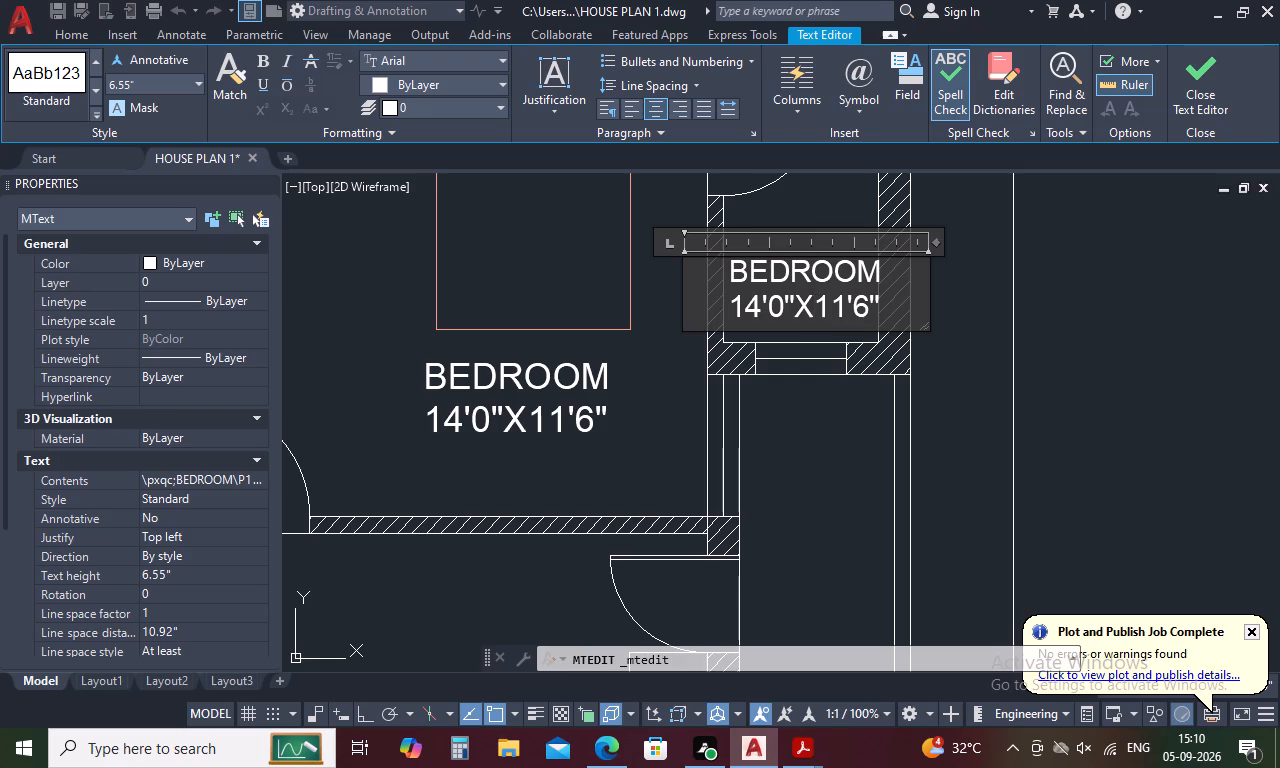
{"action": "left_click", "coordinate": [876, 276]}
{"action": "key", "text": "BackSpace"}
{"action": "key", "text": "BackSpace"}
{"action": "key", "text": "BackSpace"}
{"action": "key", "text": "BackSpace"}
{"action": "key", "text": "BackSpace"}
{"action": "key", "text": "BackSpace"}
{"action": "key", "text": "BackSpace"}
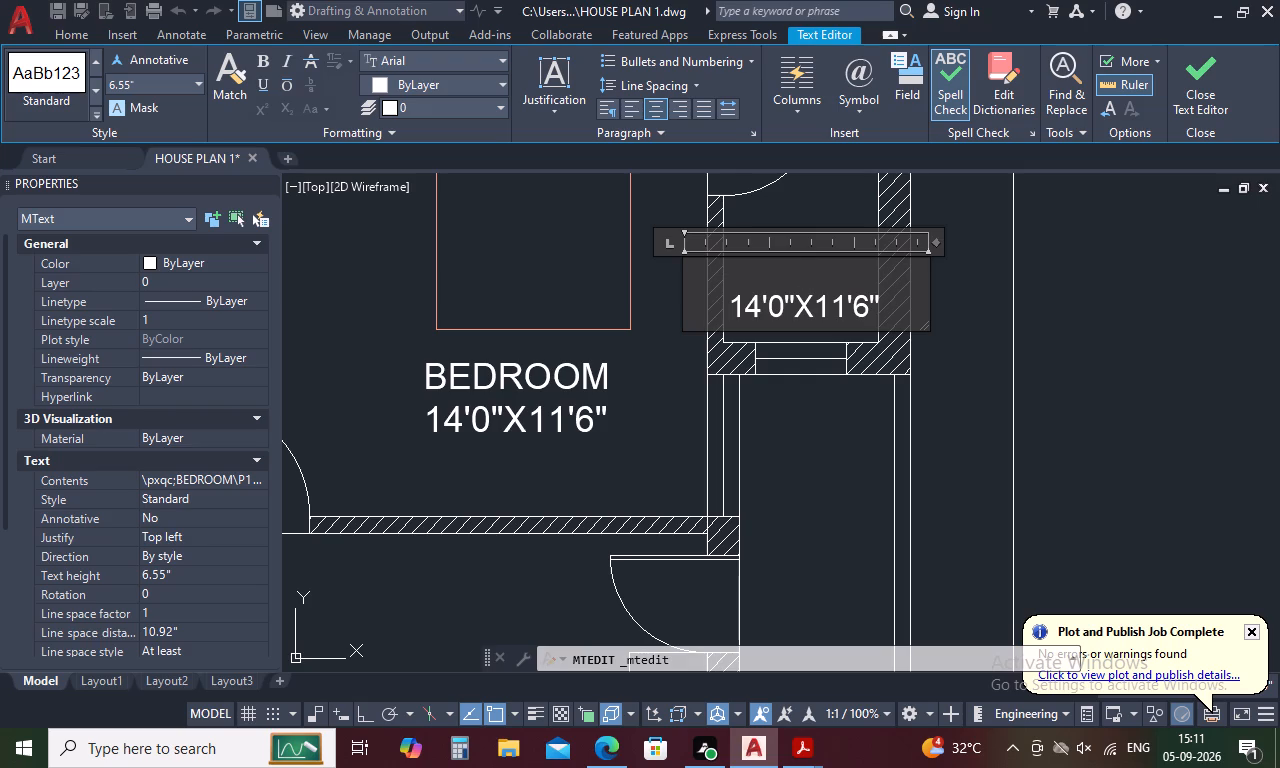
{"action": "key", "text": "t"}
{"action": "type", "text": "OILE"}
{"action": "key", "text": "t"}
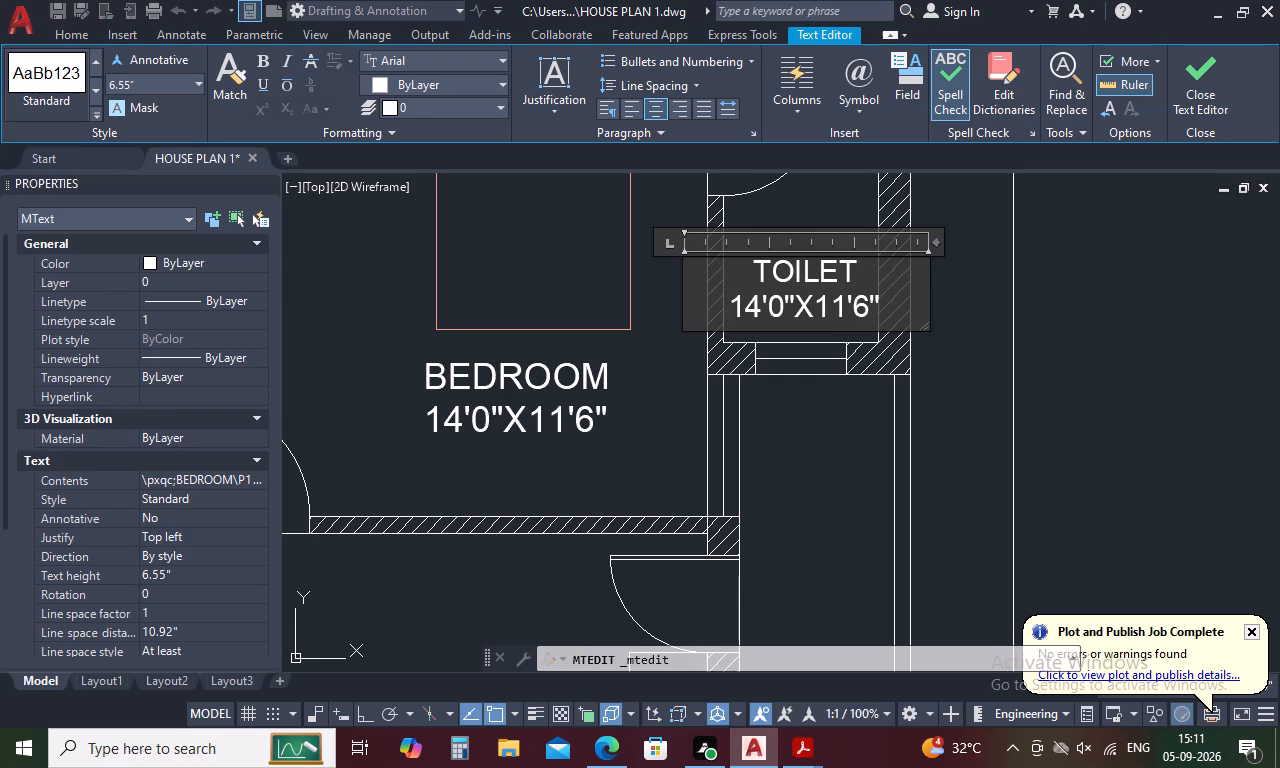
Change the size line of the TOILET label to 4'0"X5'0" and finish the text edit.
{"action": "left_click", "coordinate": [740, 312]}
{"action": "key", "text": "BackSpace"}
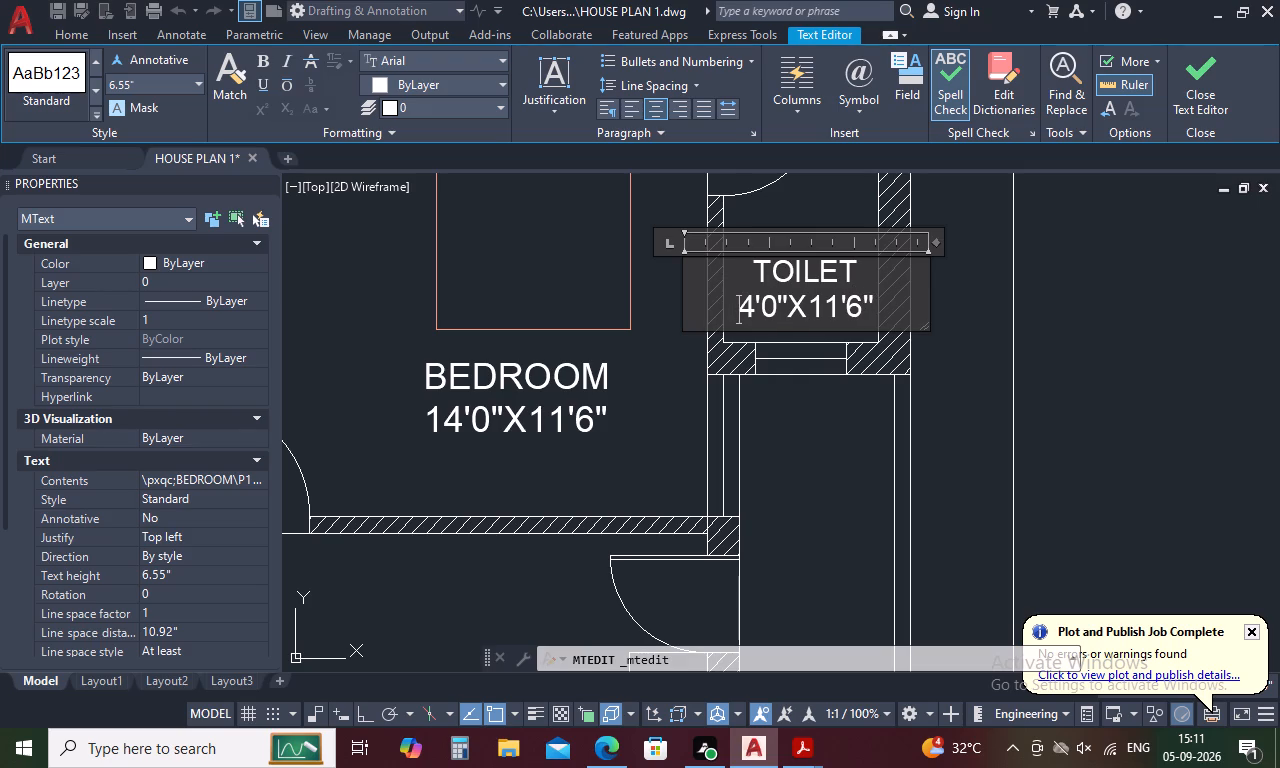
{"action": "left_click", "coordinate": [833, 301]}
{"action": "key", "text": "BackSpace"}
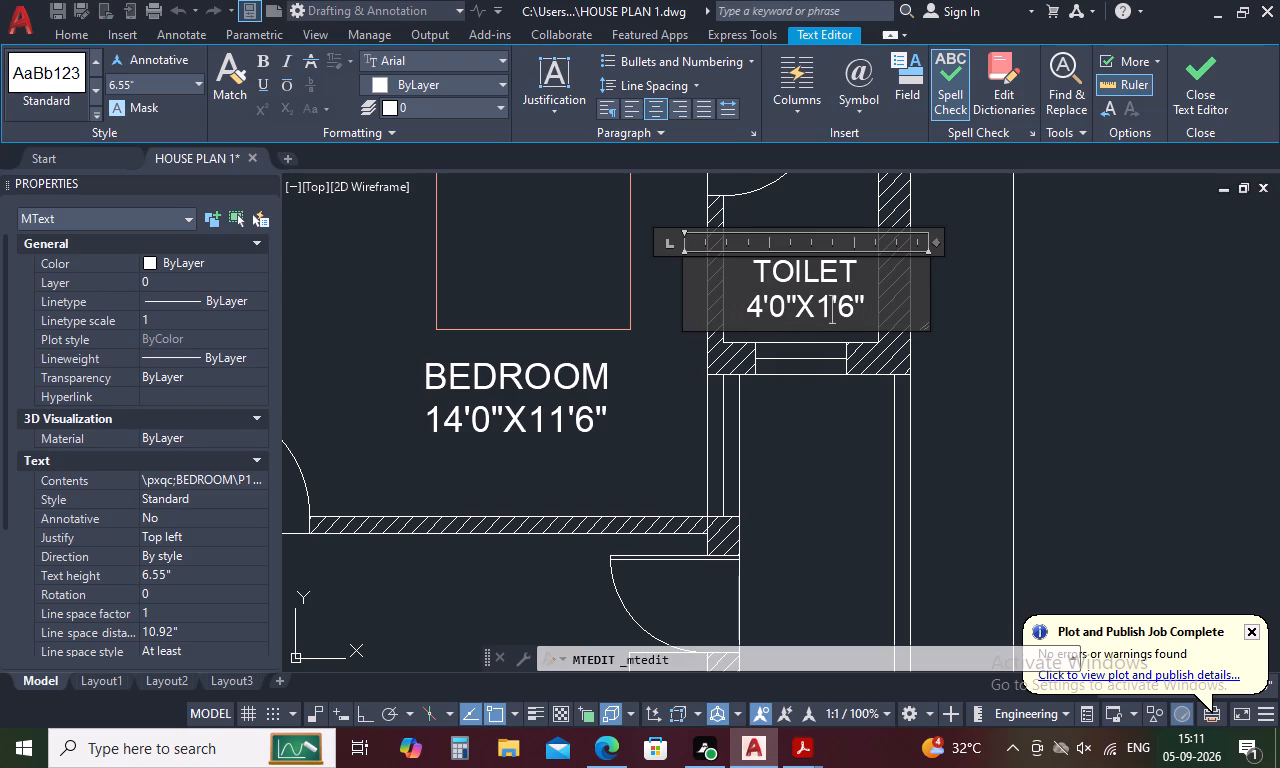
{"action": "key", "text": "BackSpace"}
{"action": "key", "text": "5"}
{"action": "left_click", "coordinate": [850, 303]}
{"action": "key", "text": "BackSpace"}
{"action": "key", "text": "0"}
{"action": "left_click", "coordinate": [838, 435]}
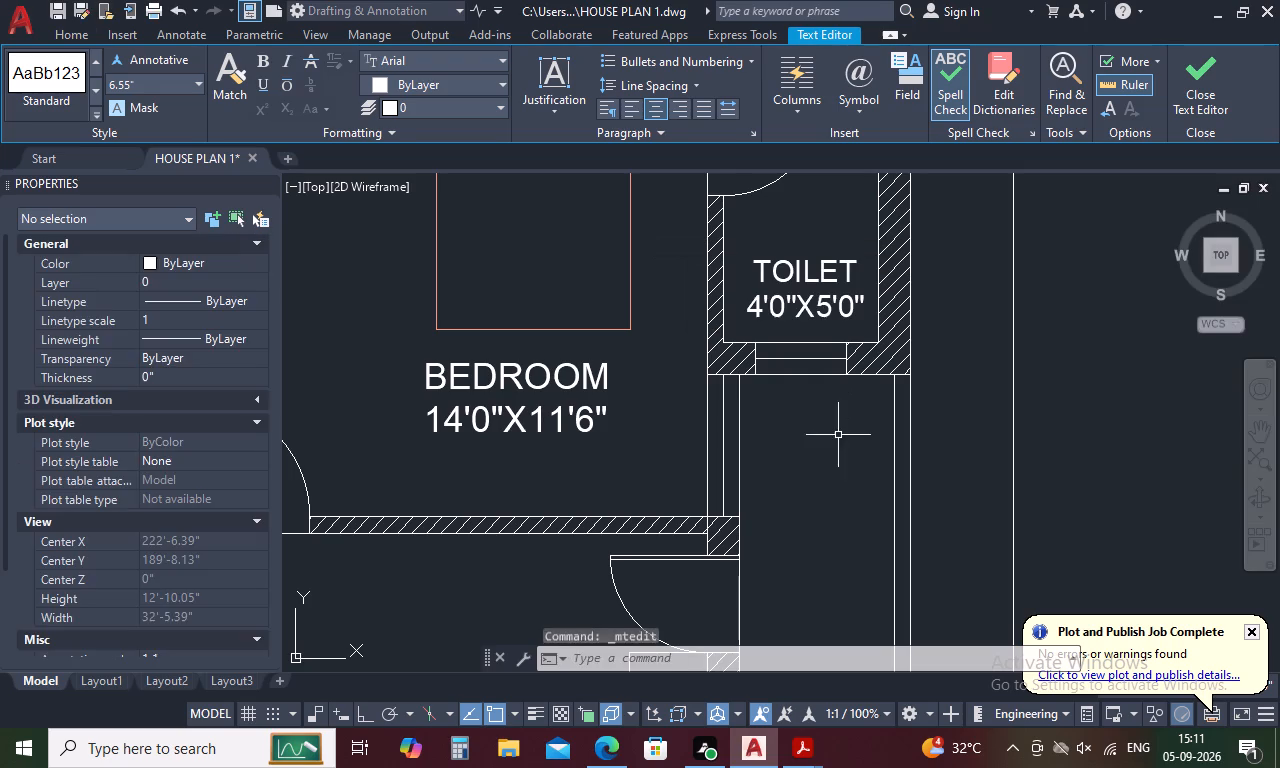
Move the TOILET label higher inside its room to free space above the window.
{"action": "left_click", "coordinate": [801, 277]}
{"action": "type", "text": "M"}
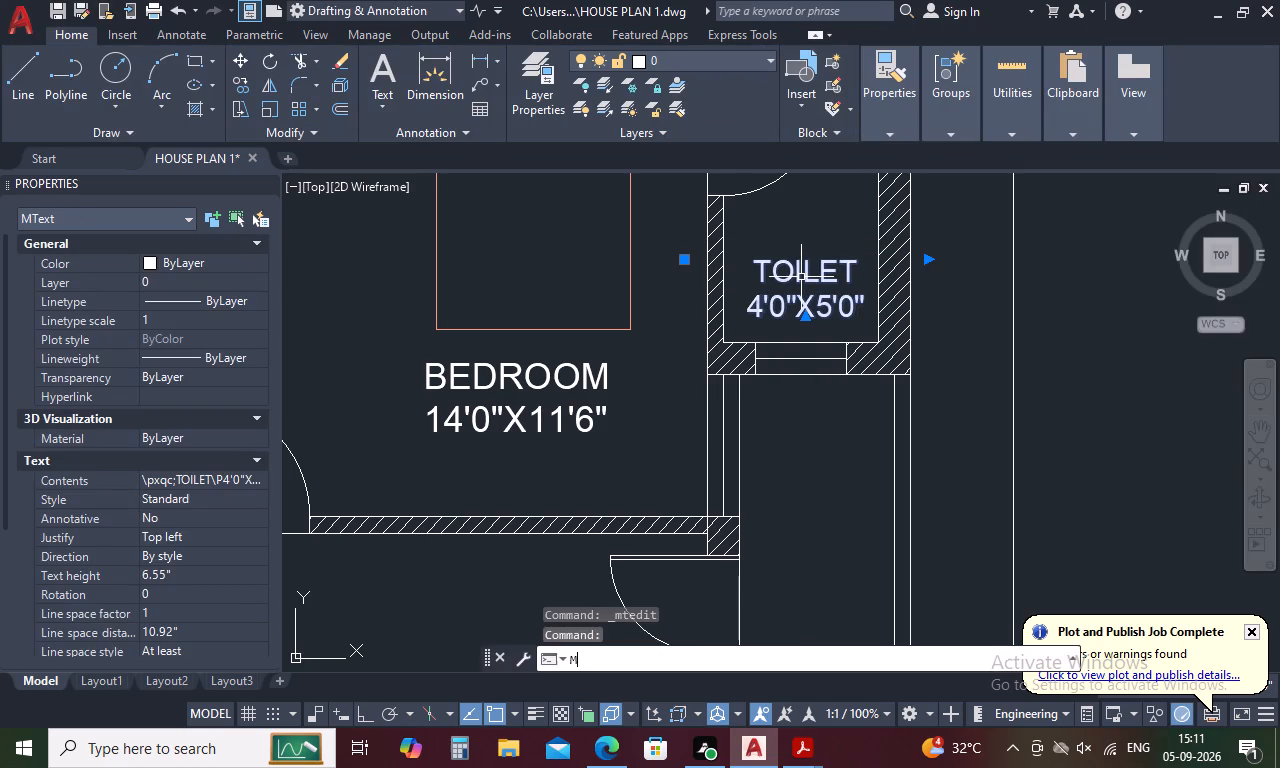
{"action": "key", "text": "space"}
{"action": "left_click", "coordinate": [794, 274]}
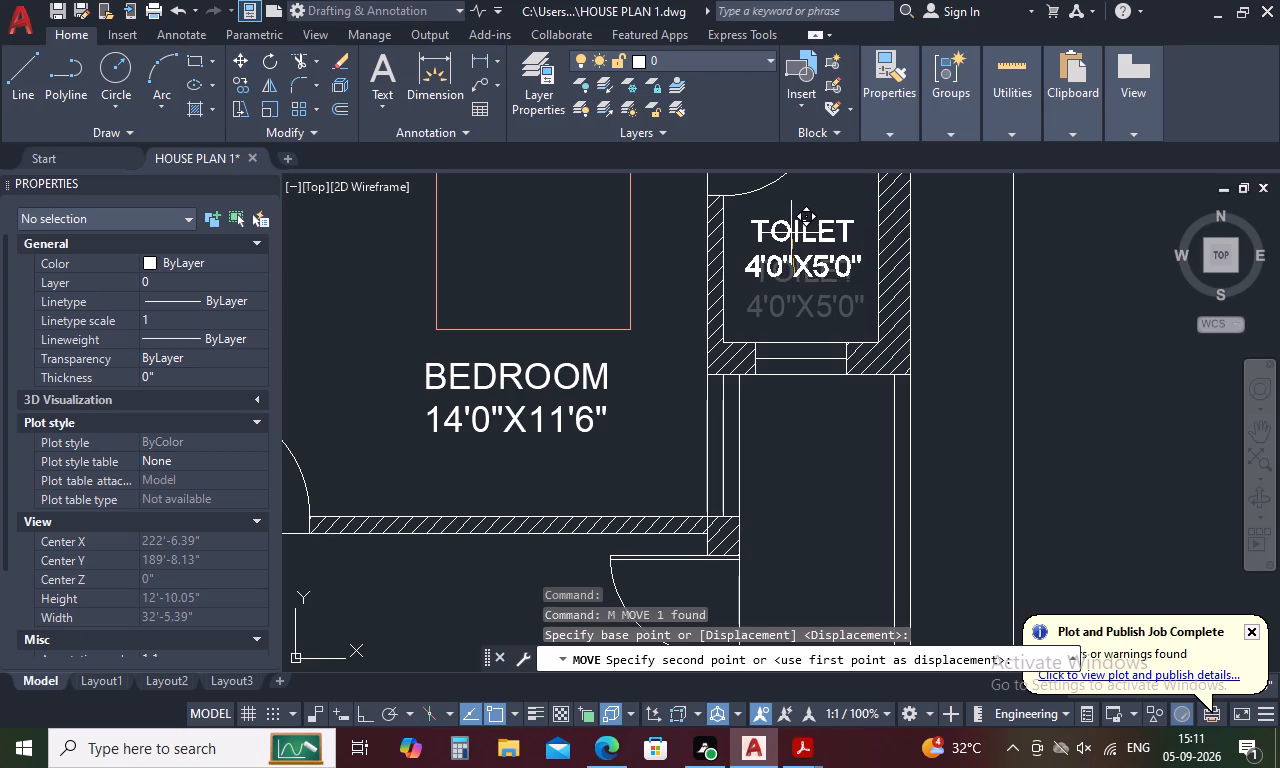
{"action": "left_click", "coordinate": [791, 213]}
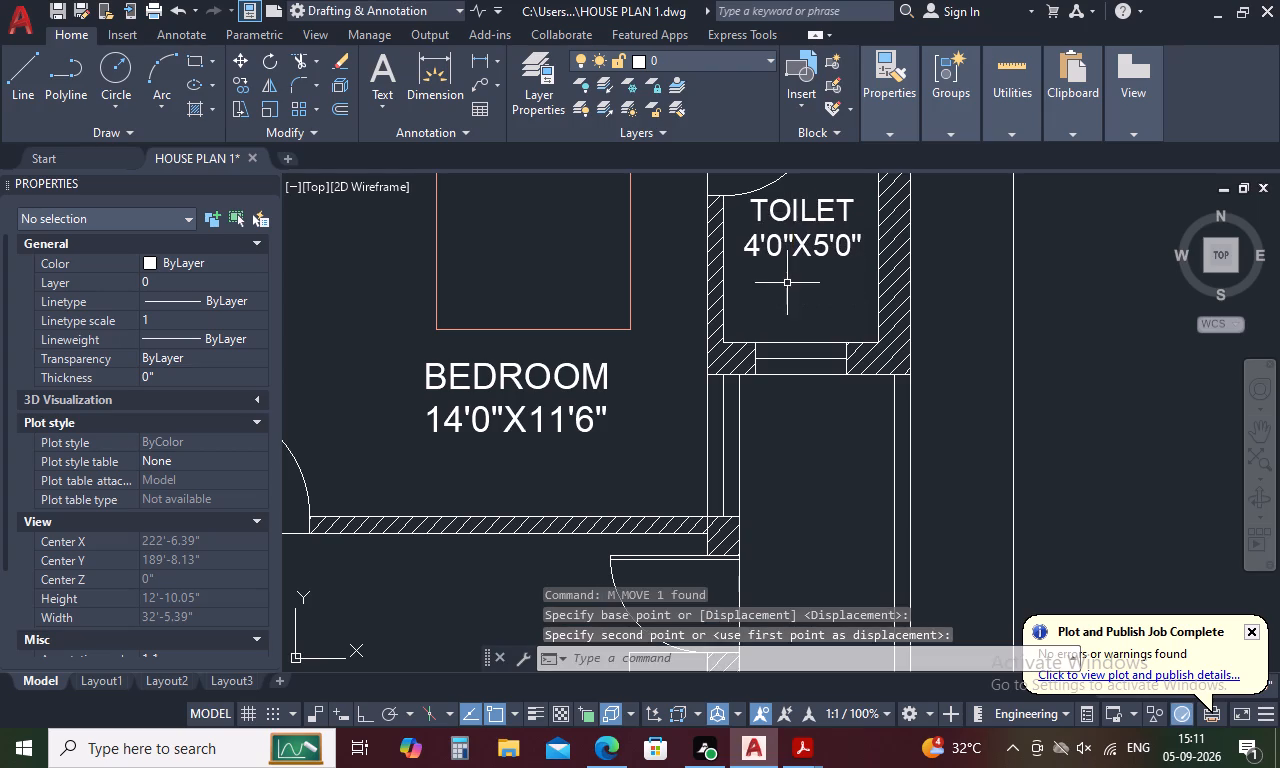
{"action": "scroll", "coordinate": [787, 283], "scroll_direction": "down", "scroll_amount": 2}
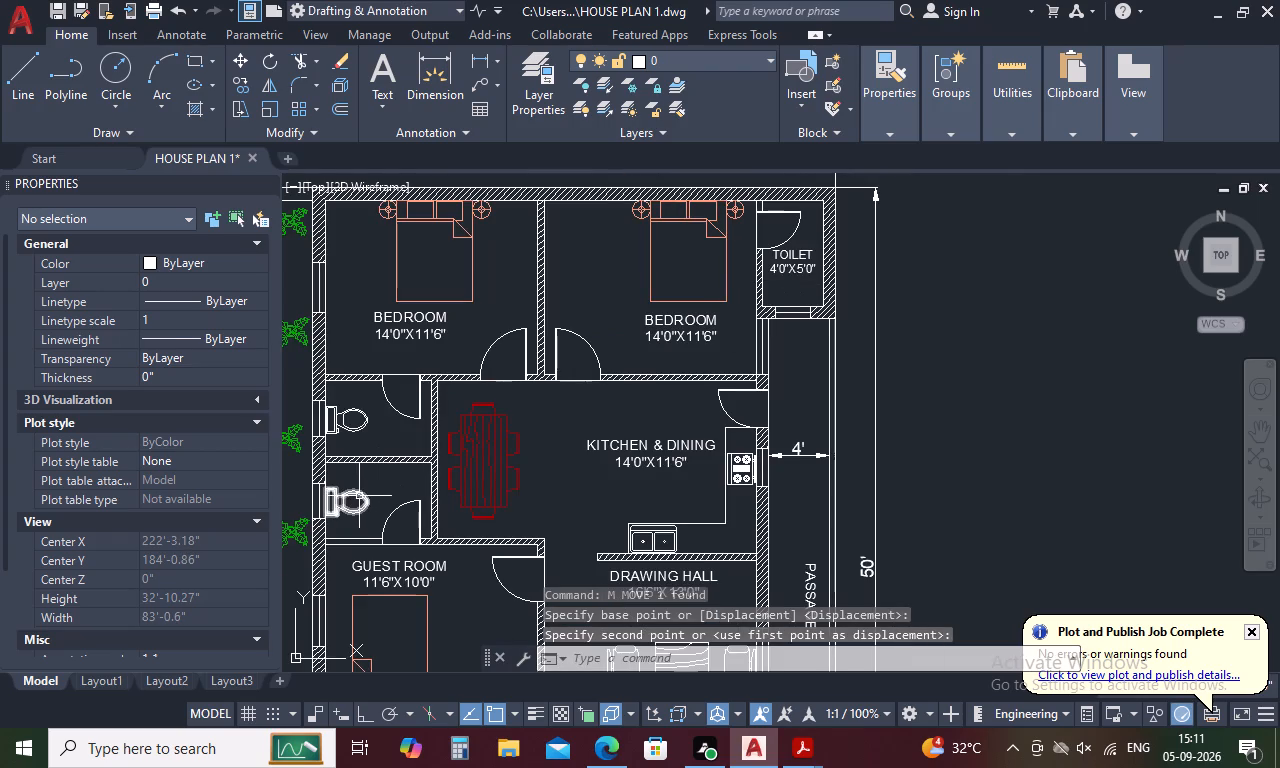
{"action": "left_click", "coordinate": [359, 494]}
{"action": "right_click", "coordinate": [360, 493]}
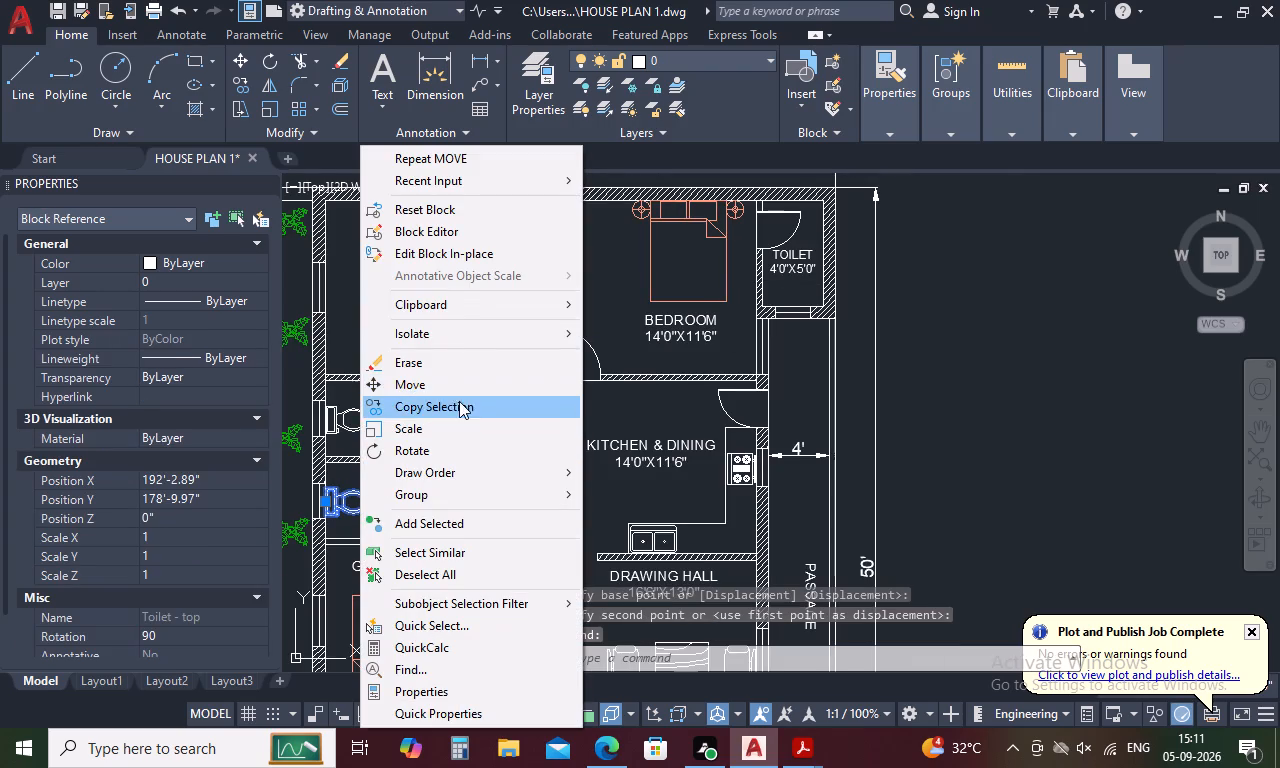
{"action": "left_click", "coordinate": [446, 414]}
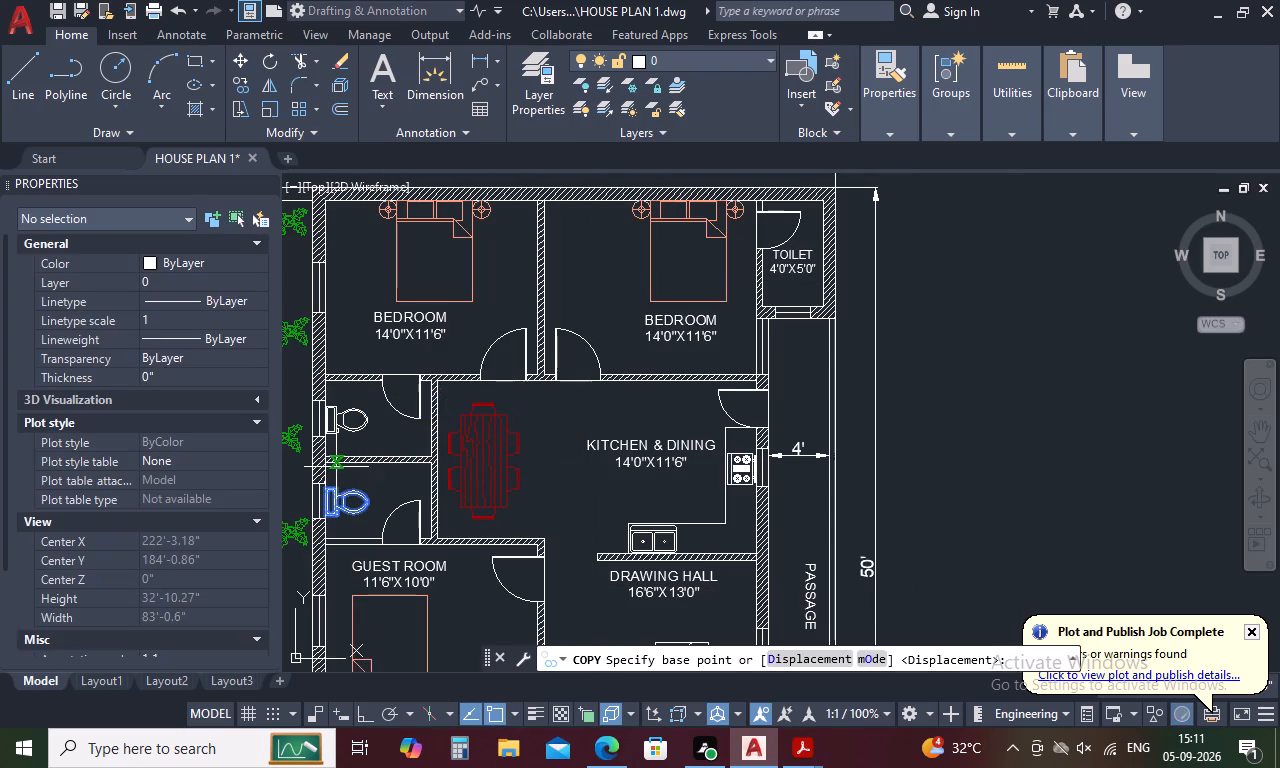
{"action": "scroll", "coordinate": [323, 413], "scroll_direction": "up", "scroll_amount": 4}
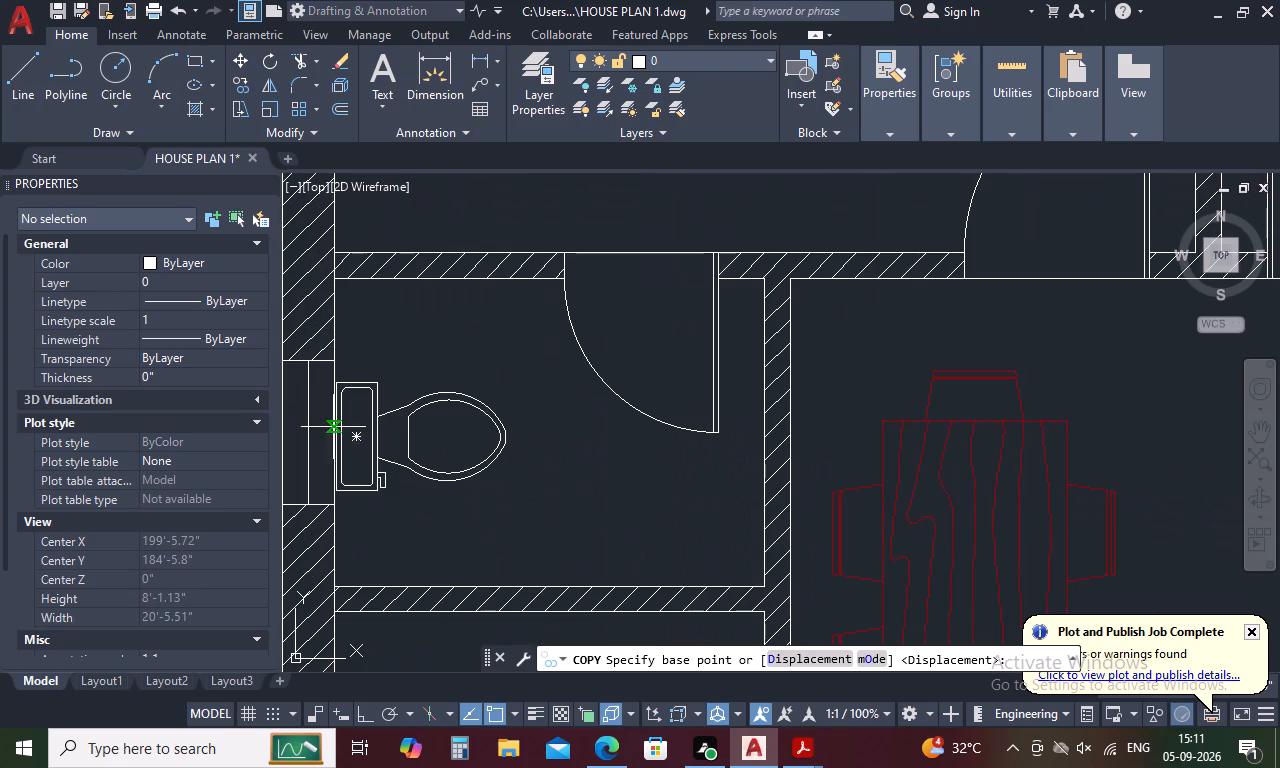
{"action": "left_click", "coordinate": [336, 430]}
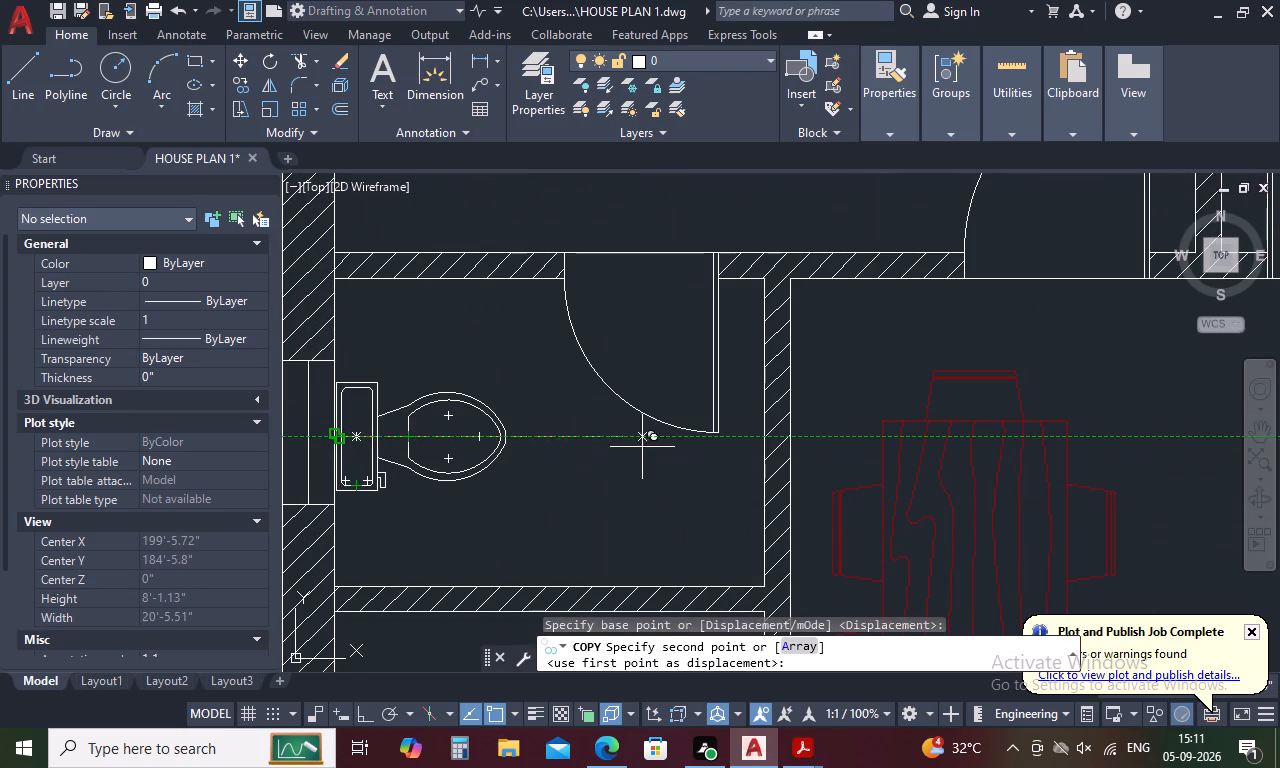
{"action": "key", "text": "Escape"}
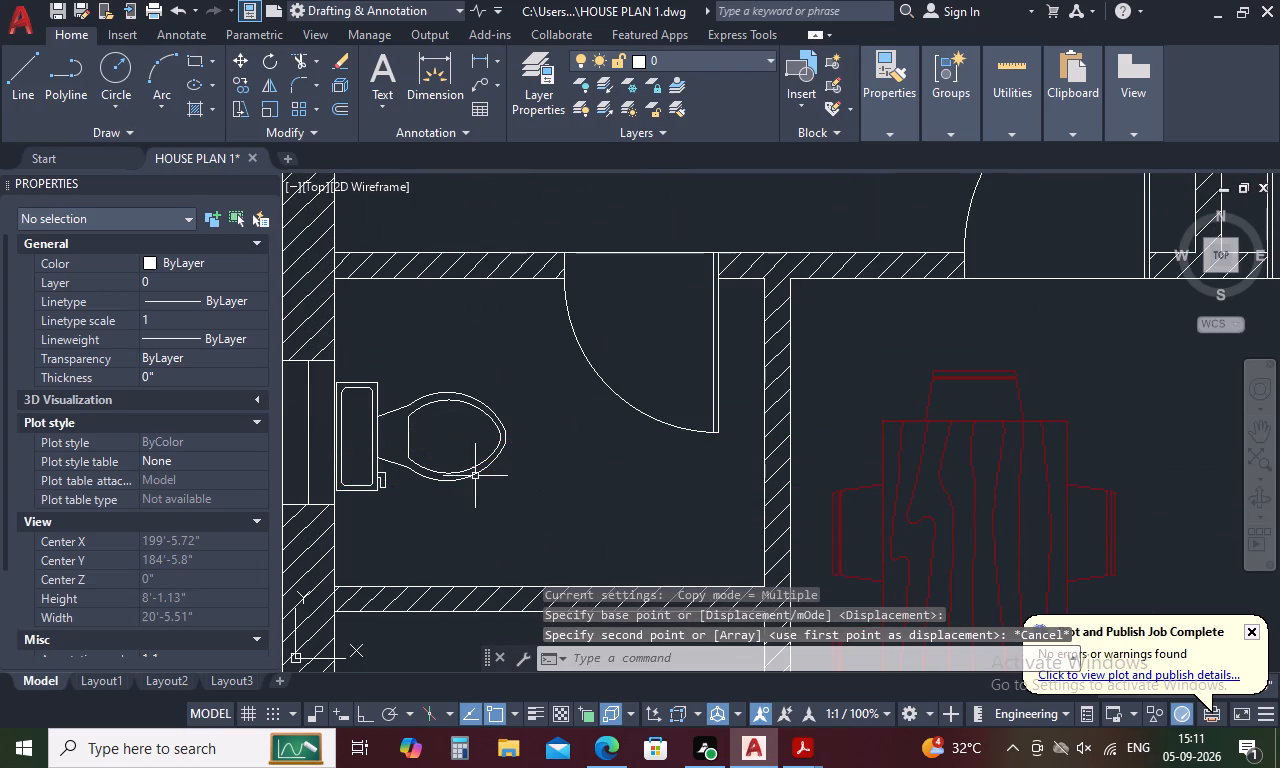
Copy the toilet fixture from the upper west-side bathroom to the midpoint of the window's inner edge in the TOILET room.
{"action": "left_click", "coordinate": [468, 474]}
{"action": "right_click", "coordinate": [468, 474]}
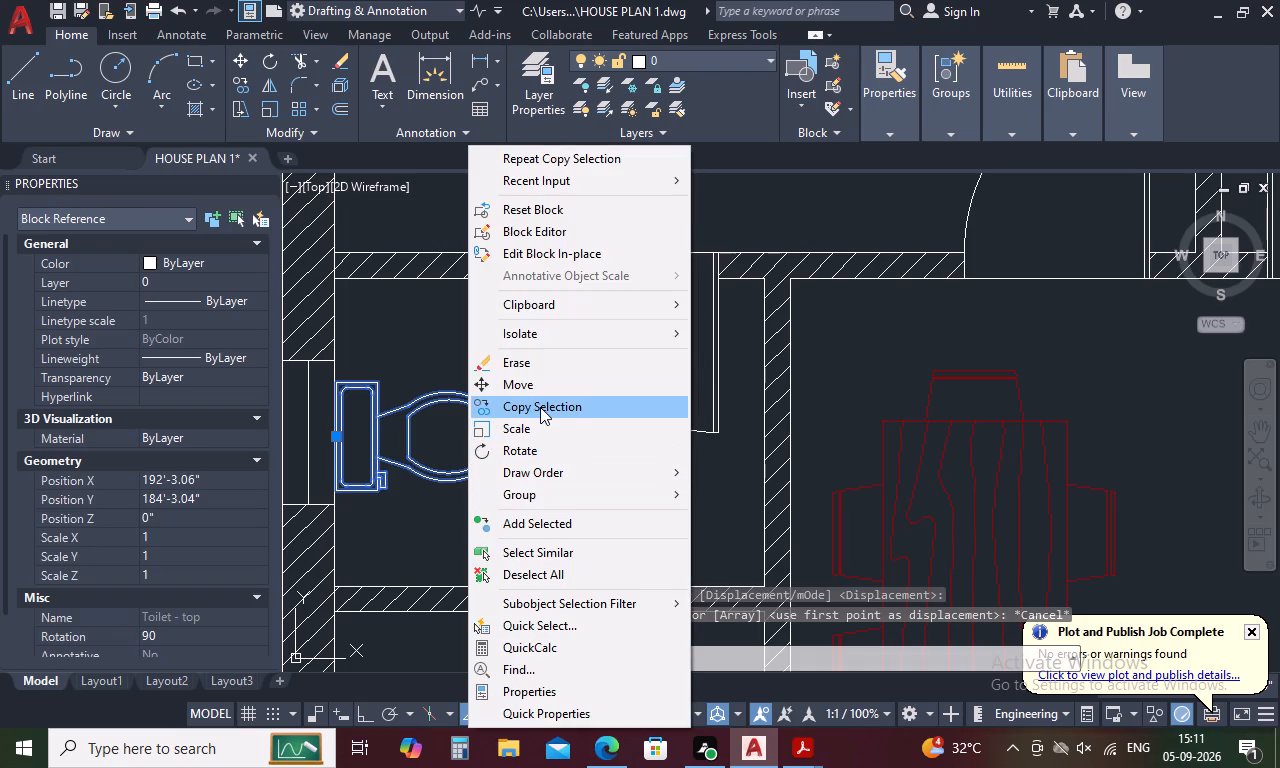
{"action": "left_click", "coordinate": [540, 407]}
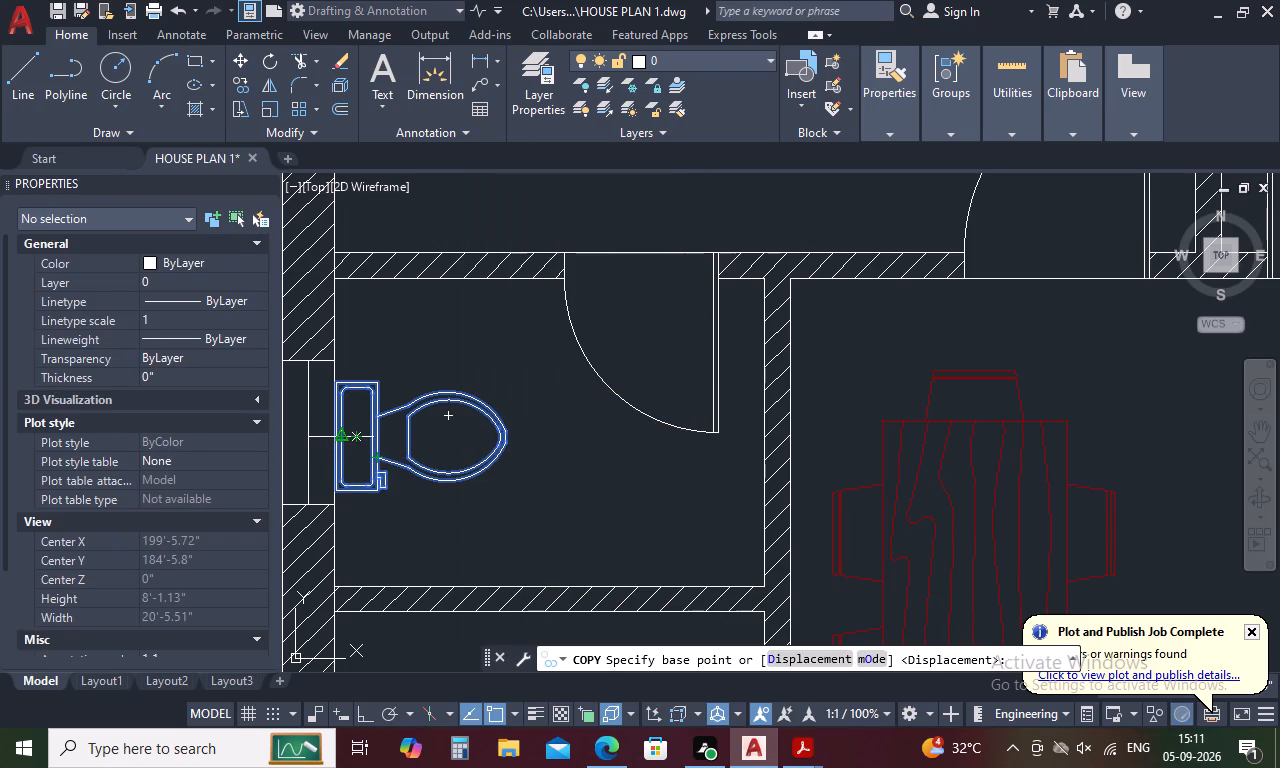
{"action": "scroll", "coordinate": [328, 440], "scroll_direction": "up", "scroll_amount": 3}
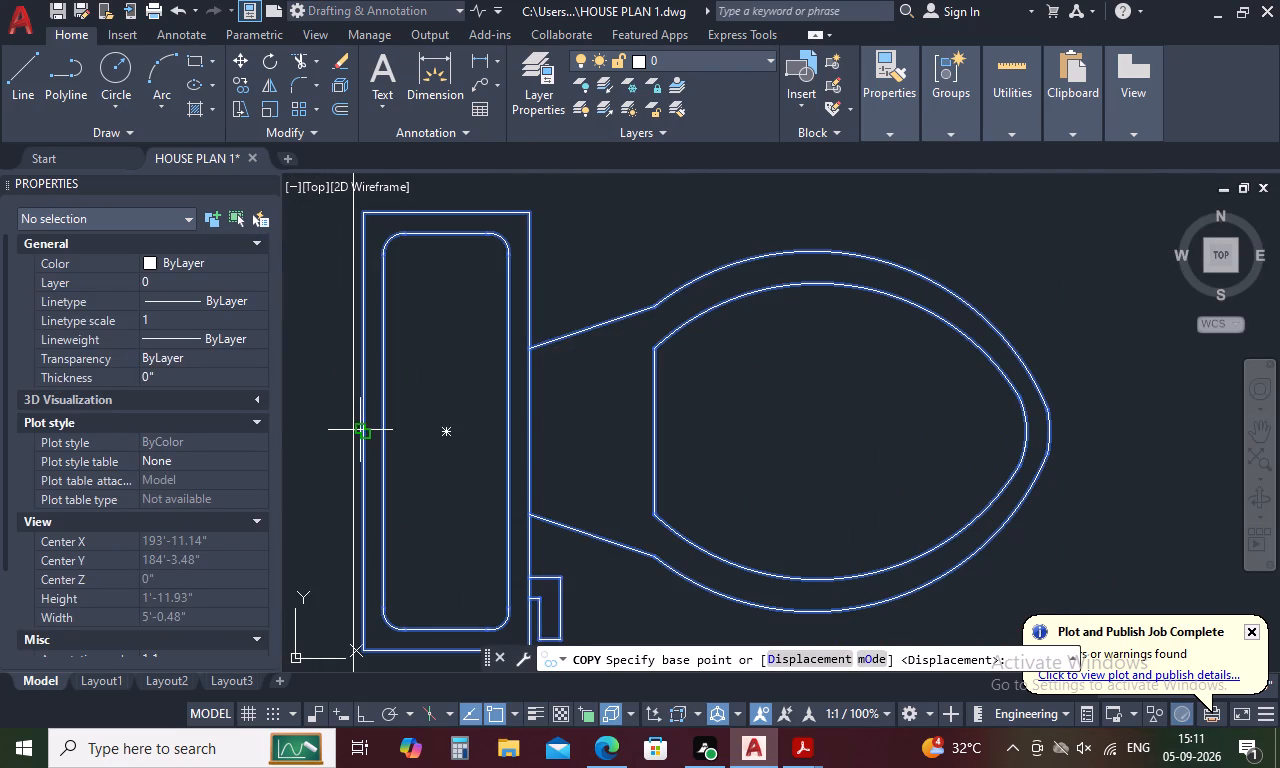
{"action": "left_click", "coordinate": [364, 428]}
{"action": "scroll", "coordinate": [413, 434], "scroll_direction": "down", "scroll_amount": 5}
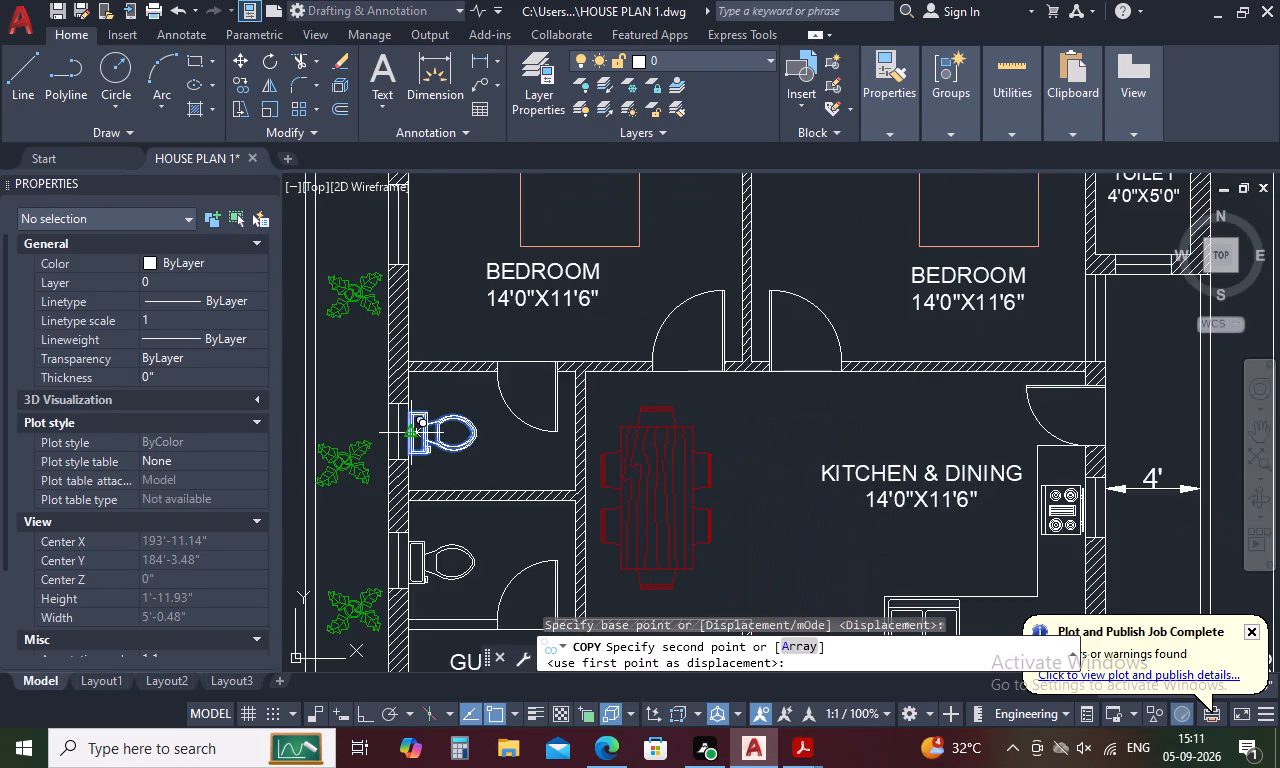
{"action": "scroll", "coordinate": [413, 434], "scroll_direction": "down", "scroll_amount": 1}
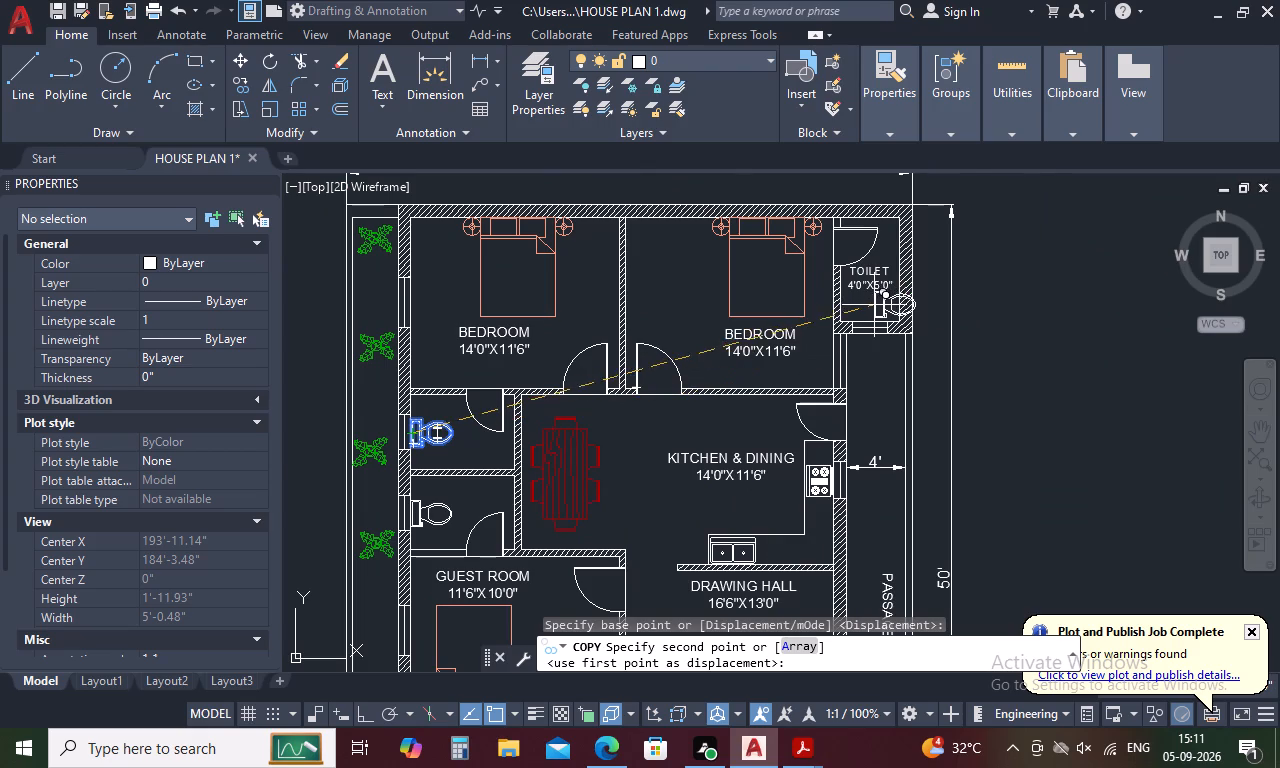
{"action": "scroll", "coordinate": [874, 307], "scroll_direction": "up", "scroll_amount": 3}
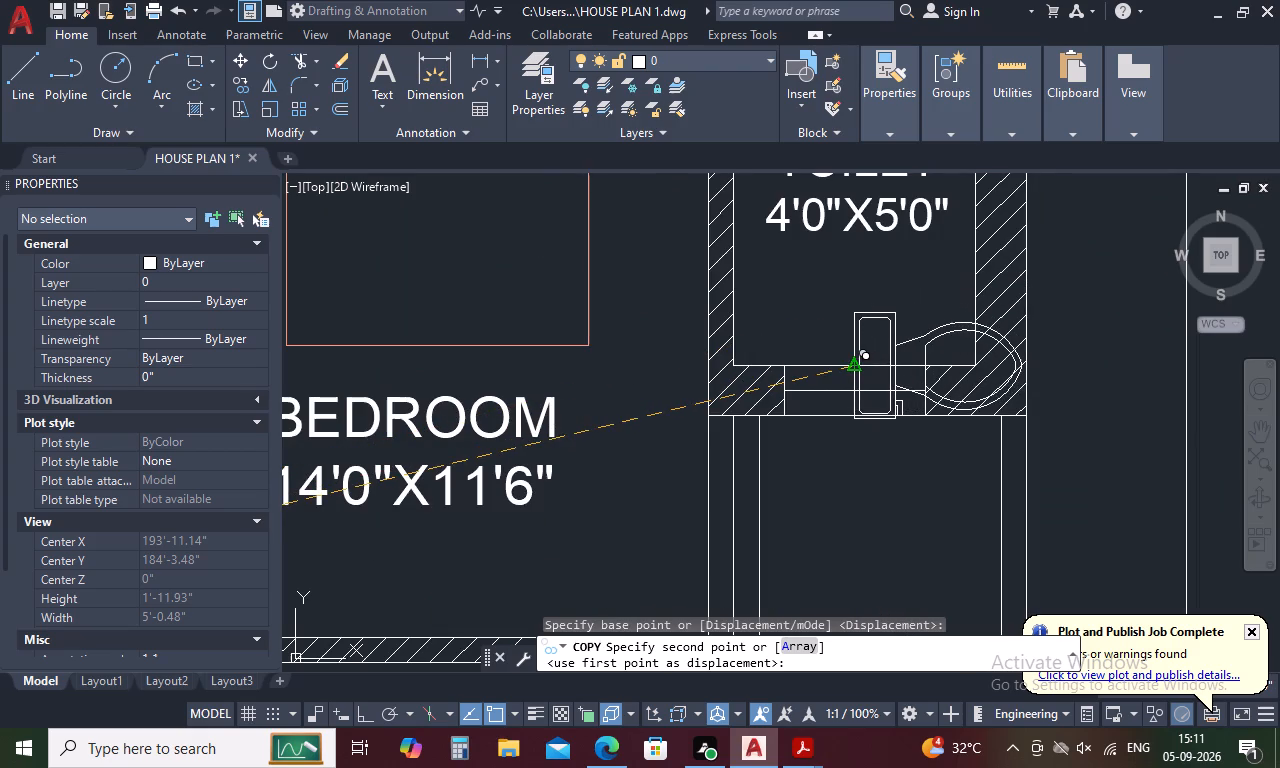
{"action": "left_click", "coordinate": [860, 364]}
{"action": "key", "text": "space"}
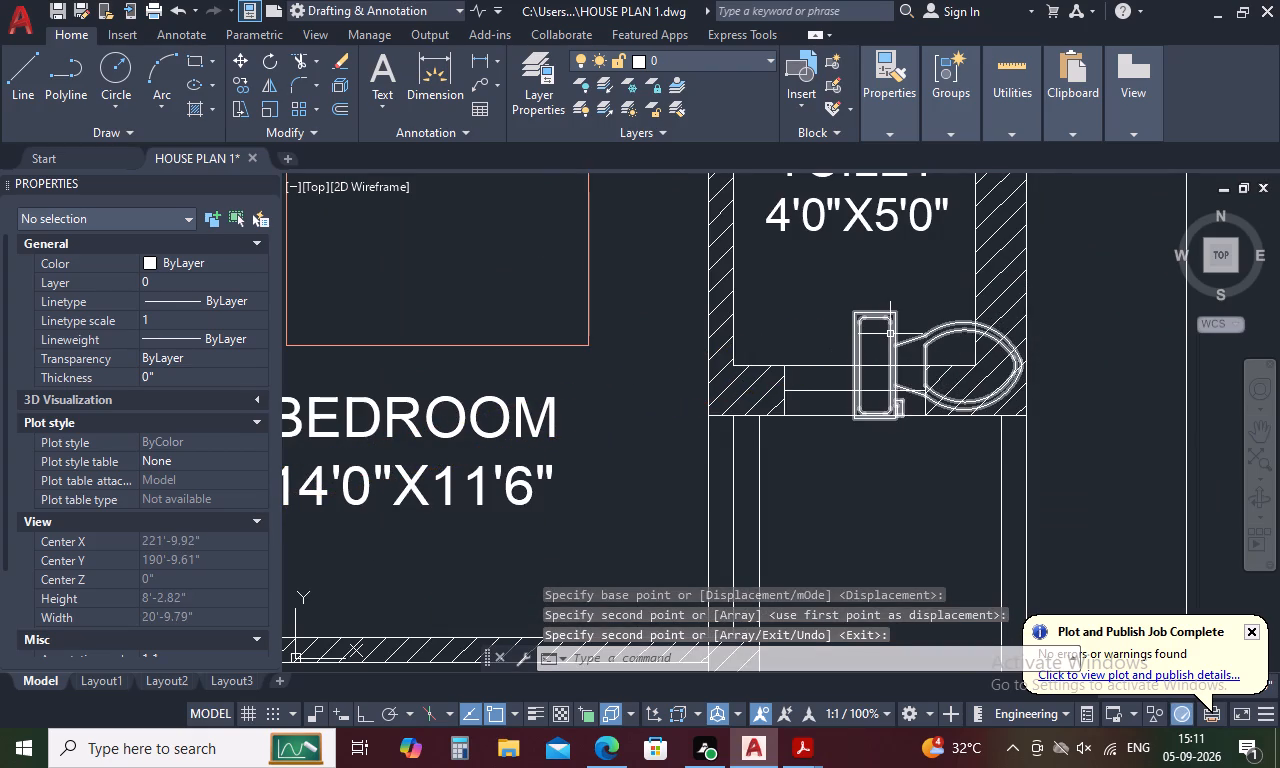
Rotate the copied toilet fixture a quarter turn about its back midpoint so its tank sits against the window wall.
{"action": "left_click", "coordinate": [890, 334]}
{"action": "right_click", "coordinate": [890, 334]}
{"action": "left_click", "coordinate": [955, 448]}
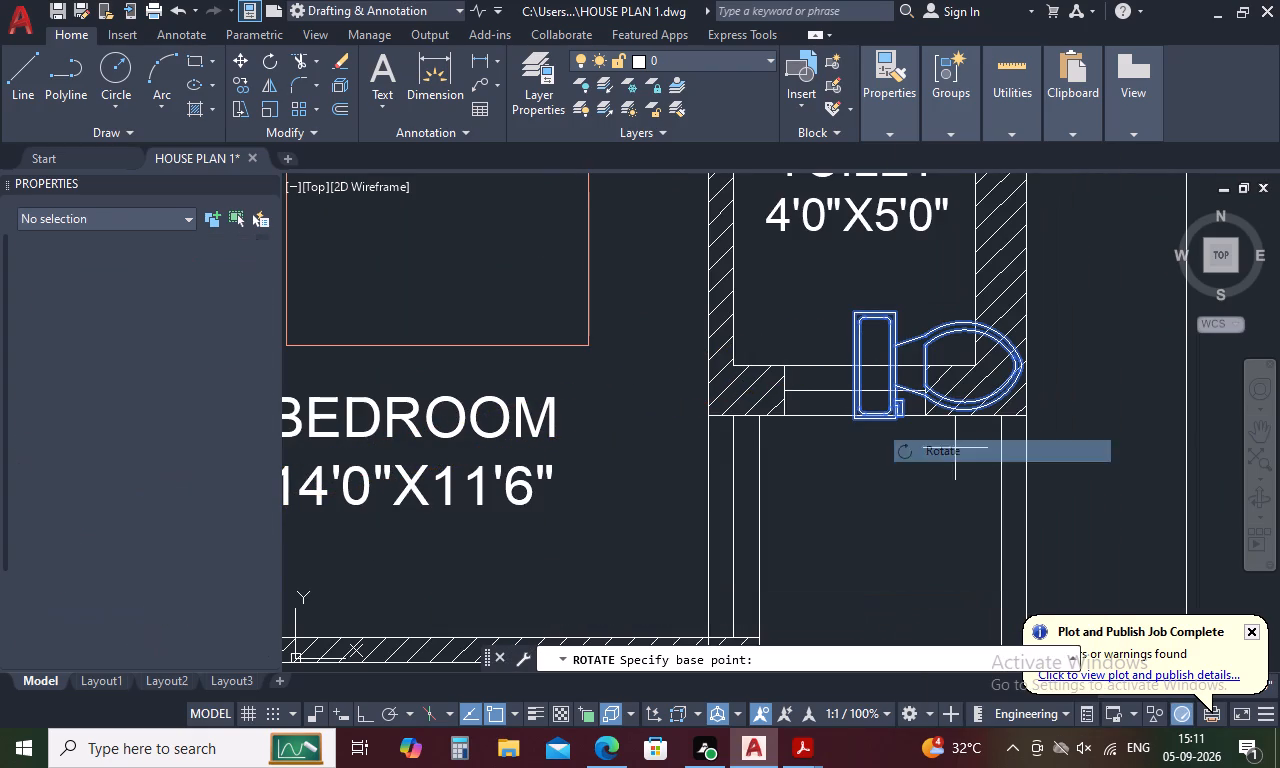
{"action": "left_click", "coordinate": [856, 371]}
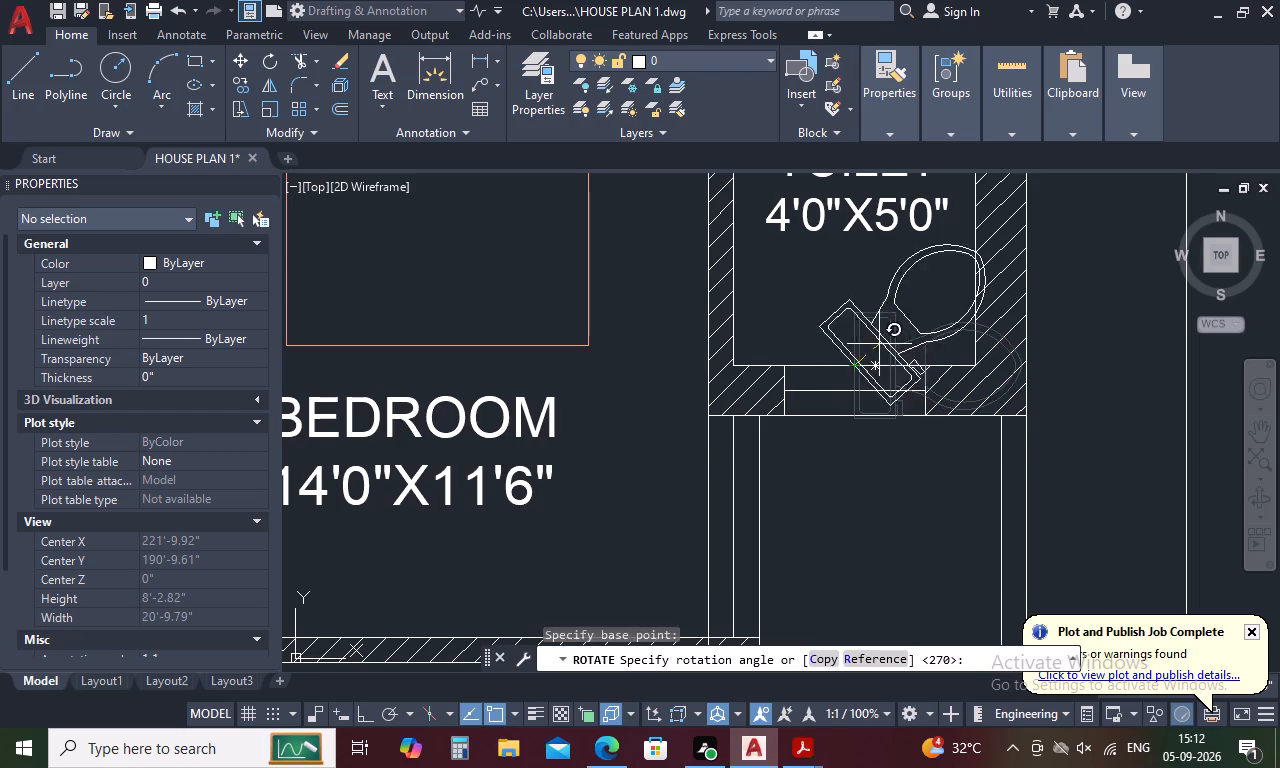
{"action": "left_click", "coordinate": [852, 307]}
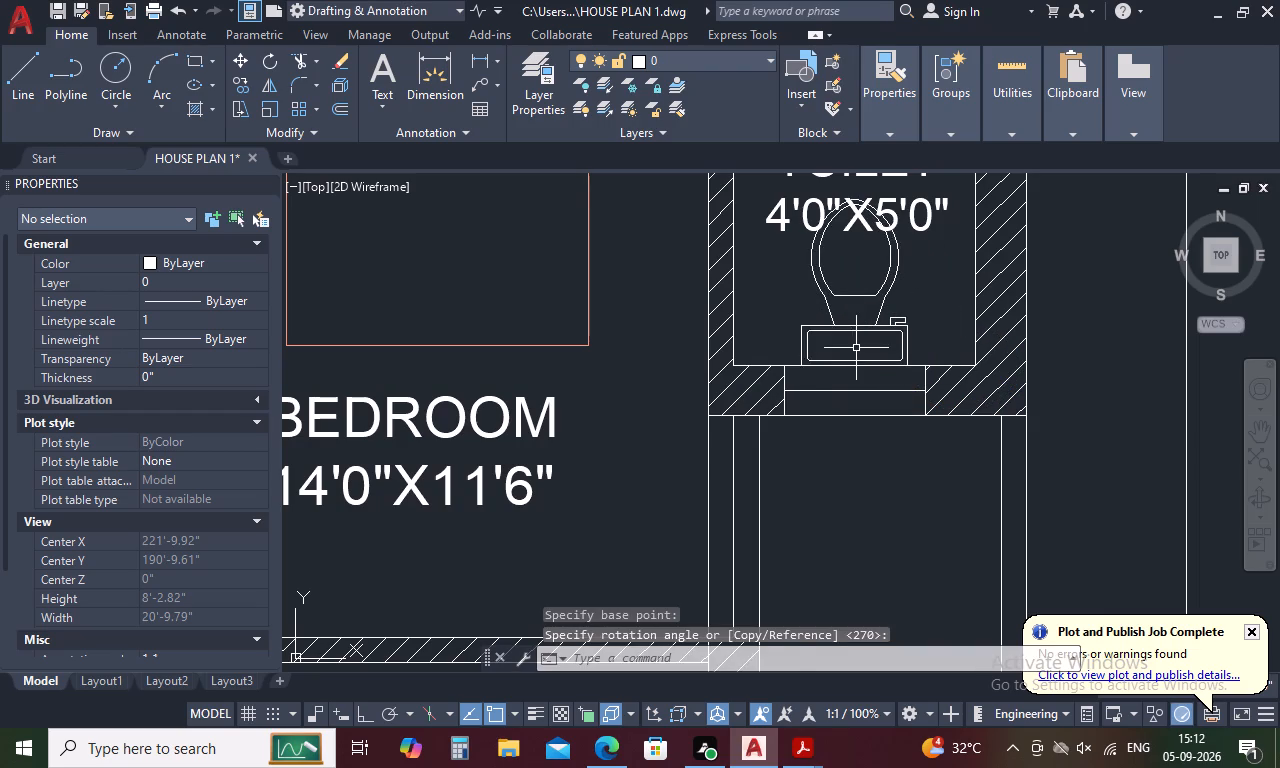
Move the TOILET label in the small toilet slightly up and toward the east wall, clear of the toilet fixture.
{"action": "scroll", "coordinate": [856, 347], "scroll_direction": "down", "scroll_amount": 2}
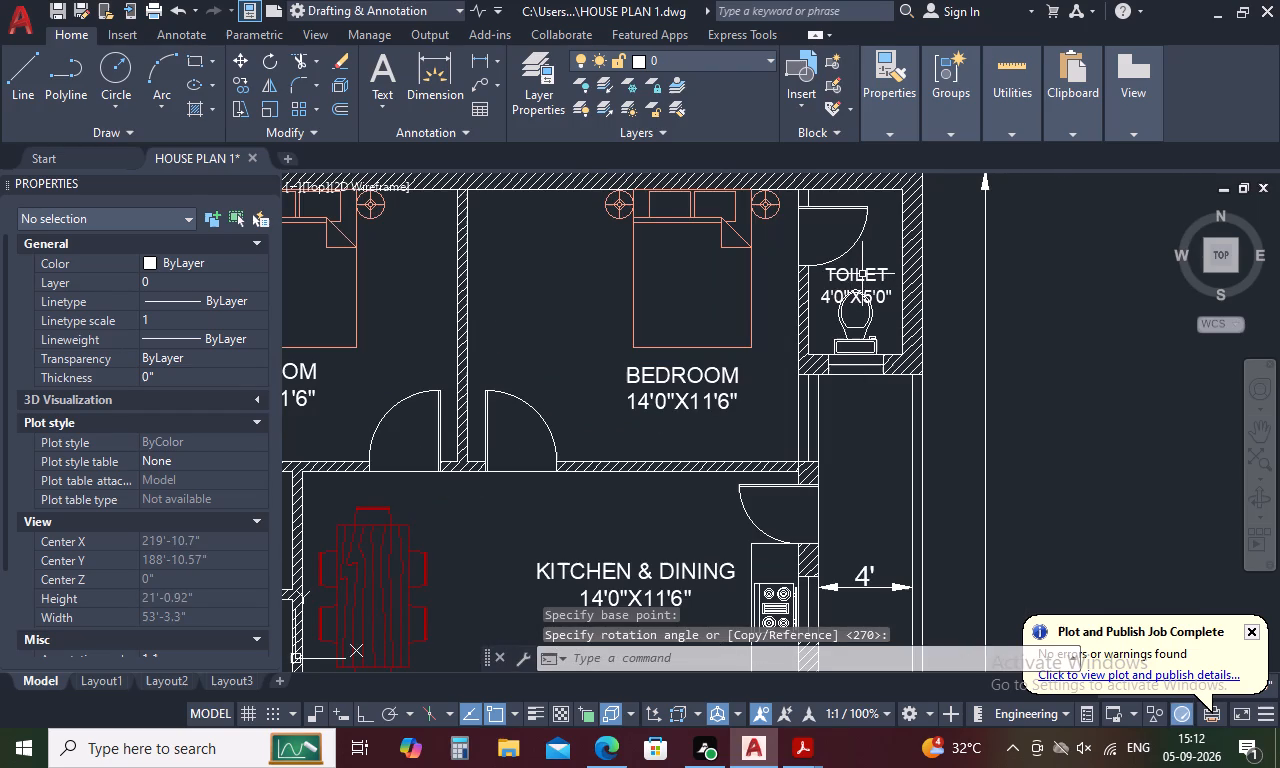
{"action": "left_click", "coordinate": [862, 274]}
{"action": "left_click", "coordinate": [853, 273]}
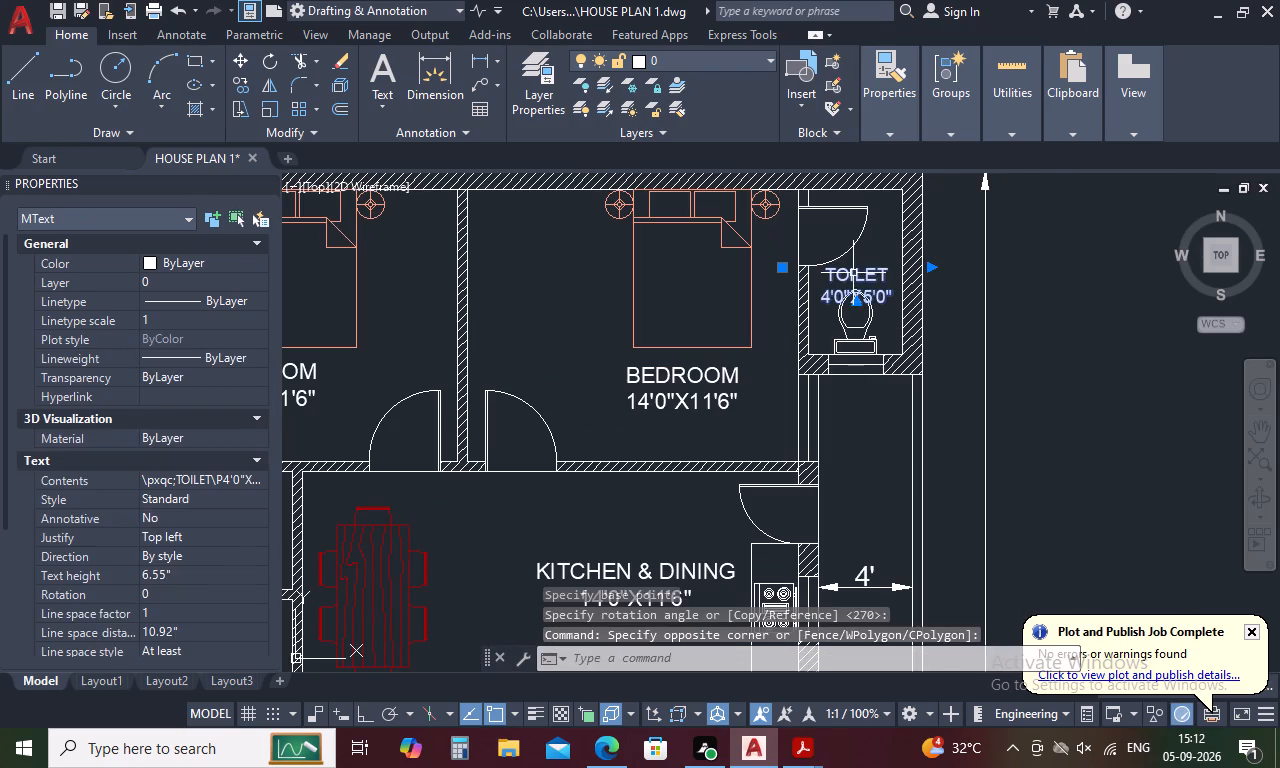
{"action": "right_click", "coordinate": [853, 273]}
{"action": "left_click", "coordinate": [950, 381]}
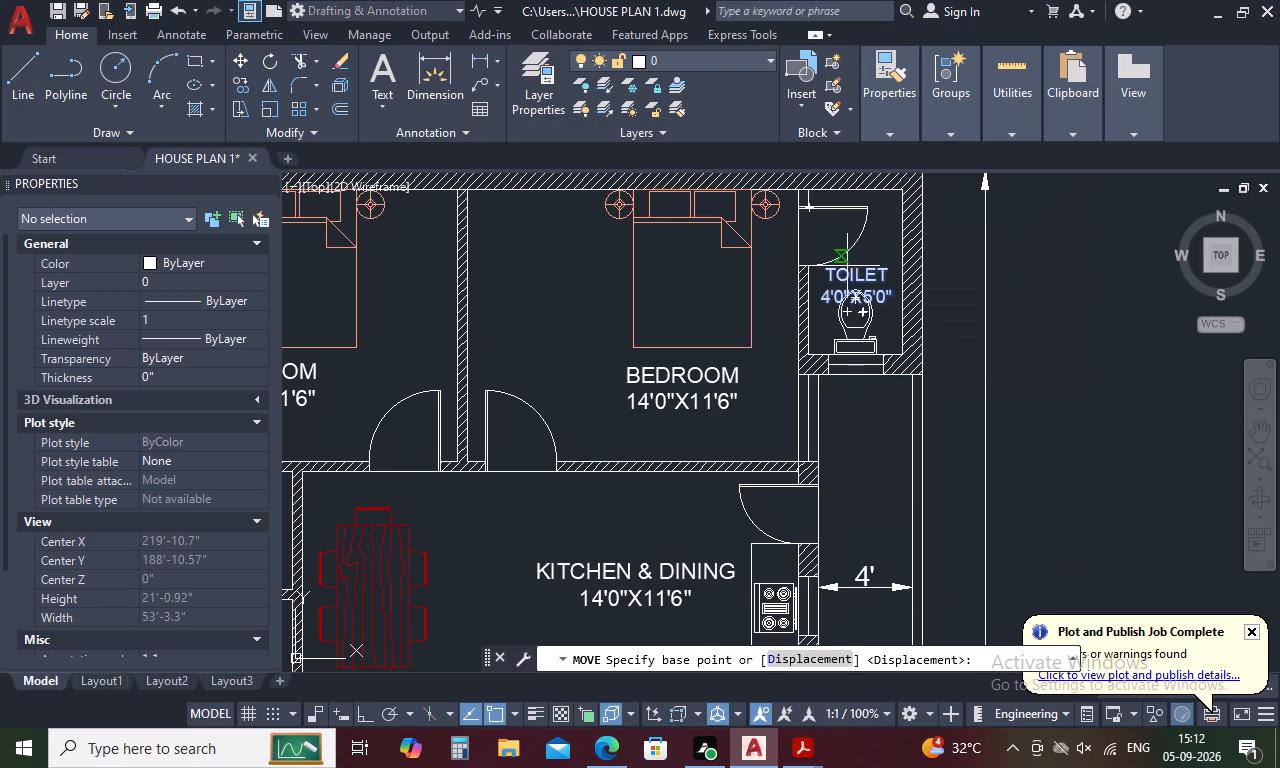
{"action": "left_click", "coordinate": [835, 272]}
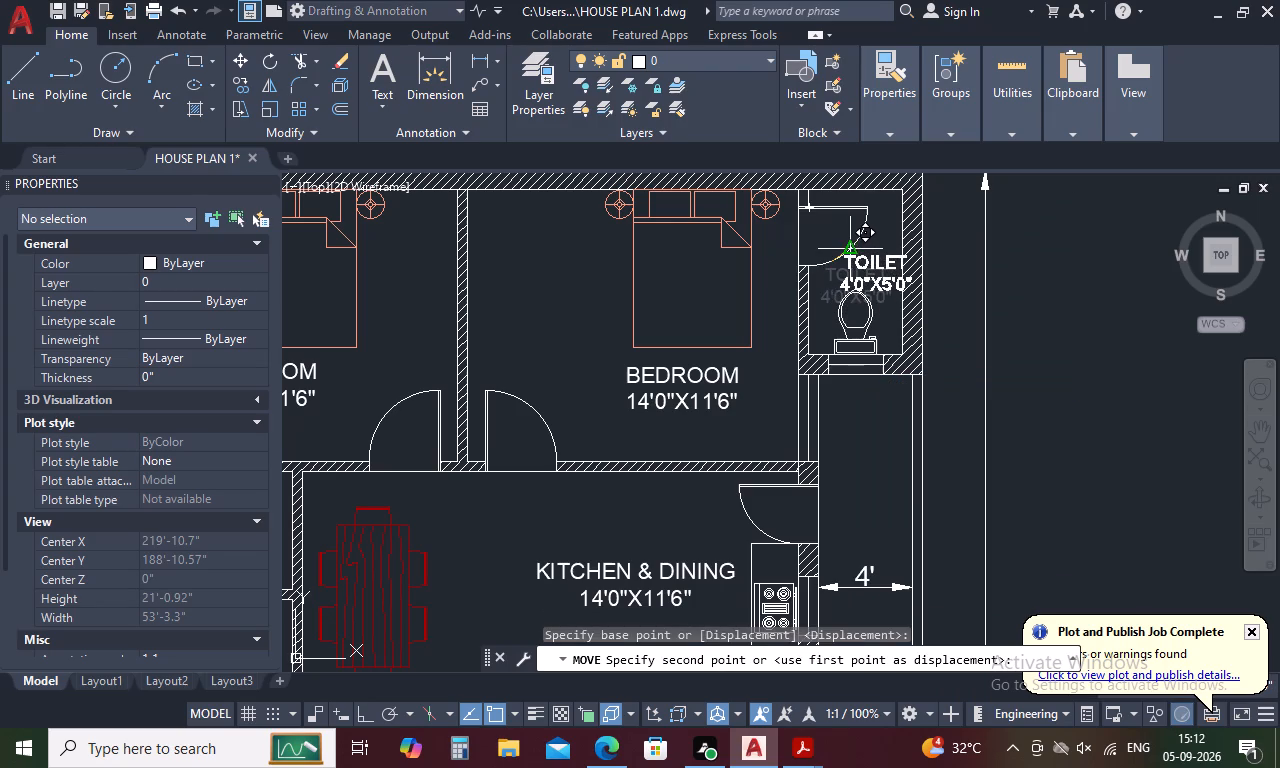
{"action": "scroll", "coordinate": [851, 249], "scroll_direction": "up", "scroll_amount": 3}
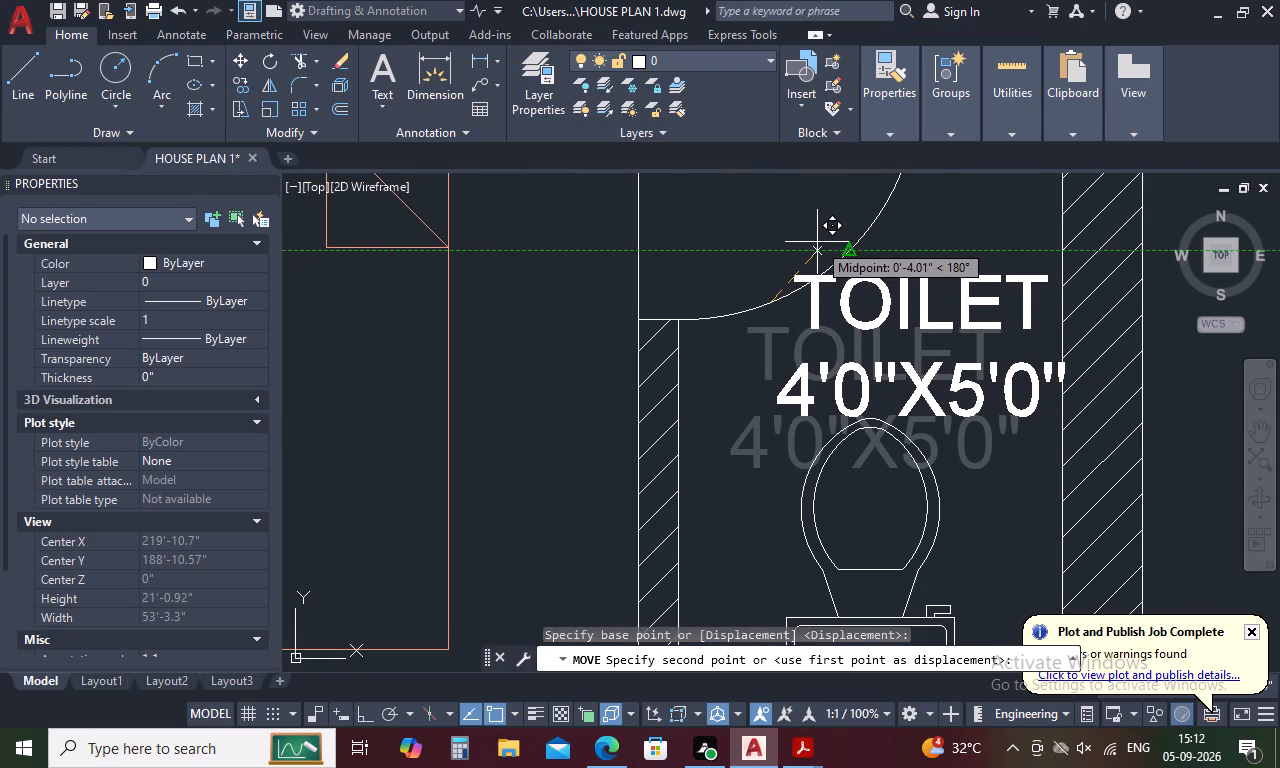
{"action": "left_click", "coordinate": [817, 242]}
{"action": "scroll", "coordinate": [829, 338], "scroll_direction": "down", "scroll_amount": 3}
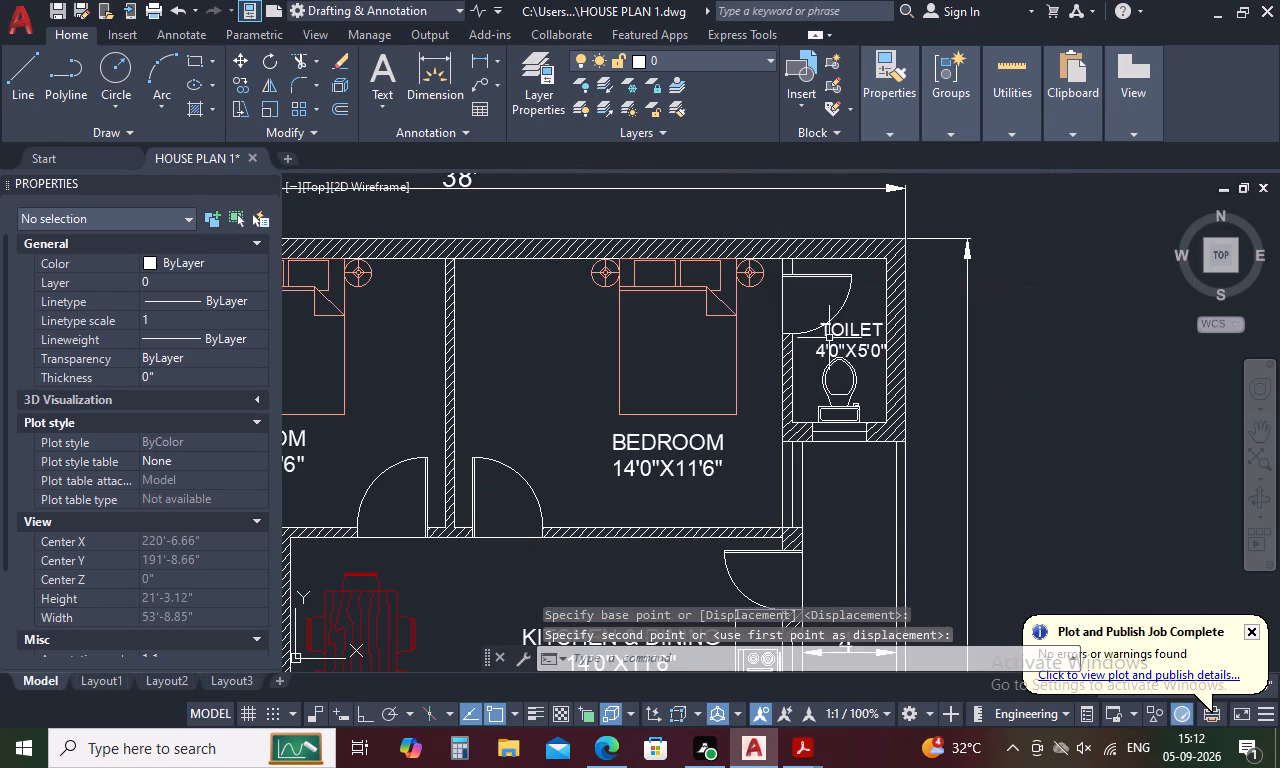
Copy the small toilet's TOILET label into the upper west-side bathroom, below and beside its toilet fixture.
{"action": "scroll", "coordinate": [842, 327], "scroll_direction": "down", "scroll_amount": 3}
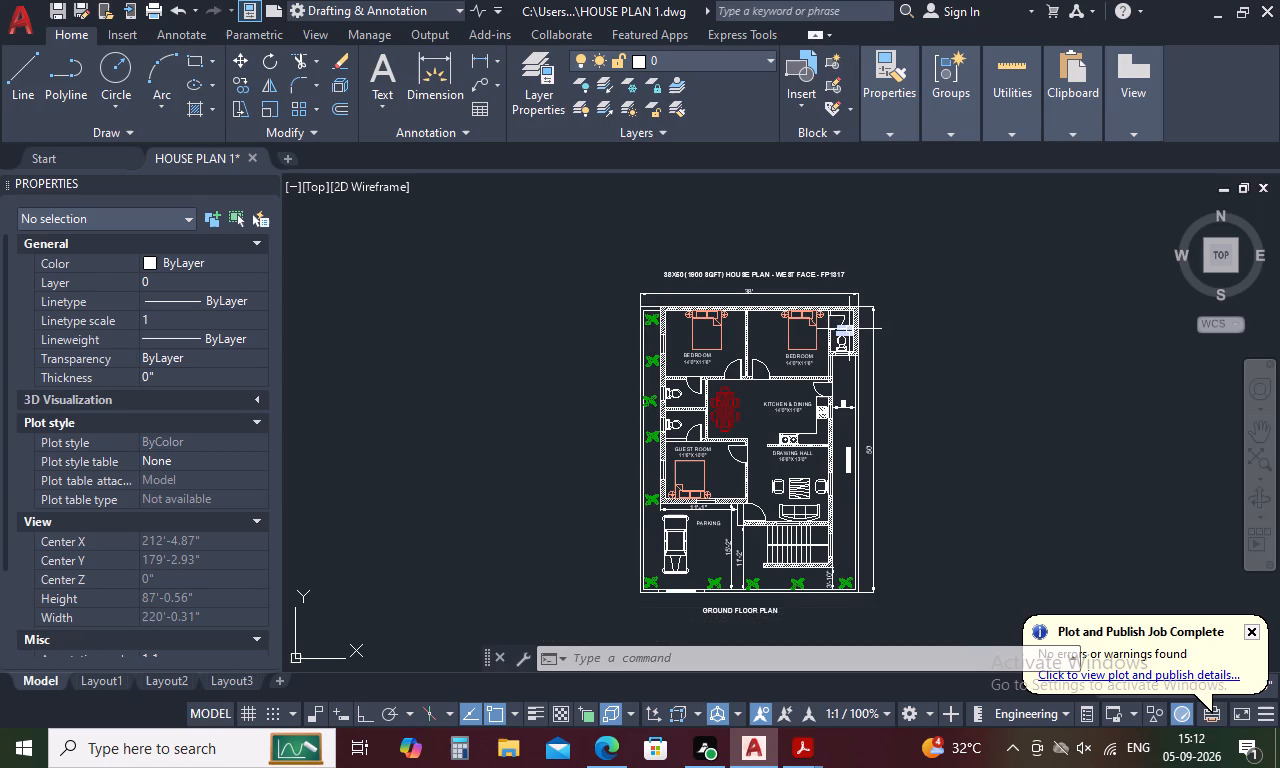
{"action": "left_click", "coordinate": [849, 329]}
{"action": "key", "text": "ctrl+c"}
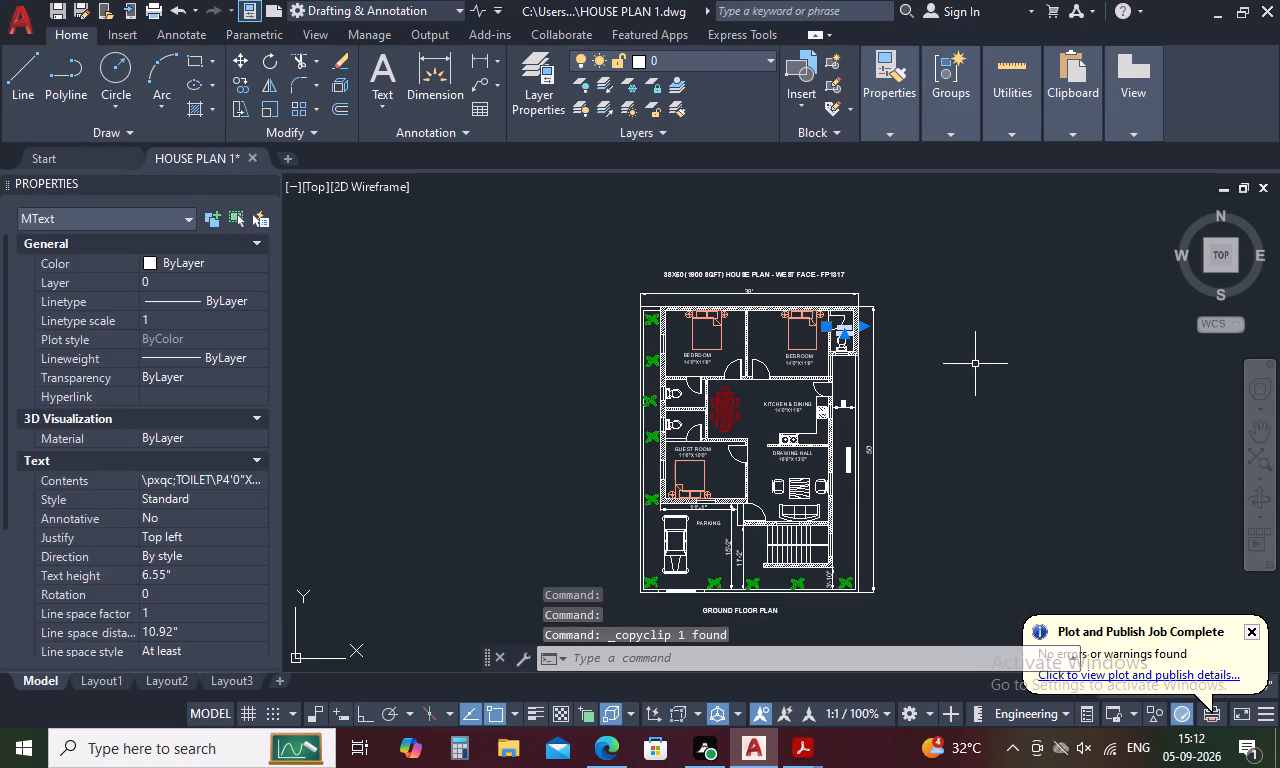
{"action": "key", "text": "ctrl+v"}
{"action": "scroll", "coordinate": [663, 398], "scroll_direction": "up", "scroll_amount": 3}
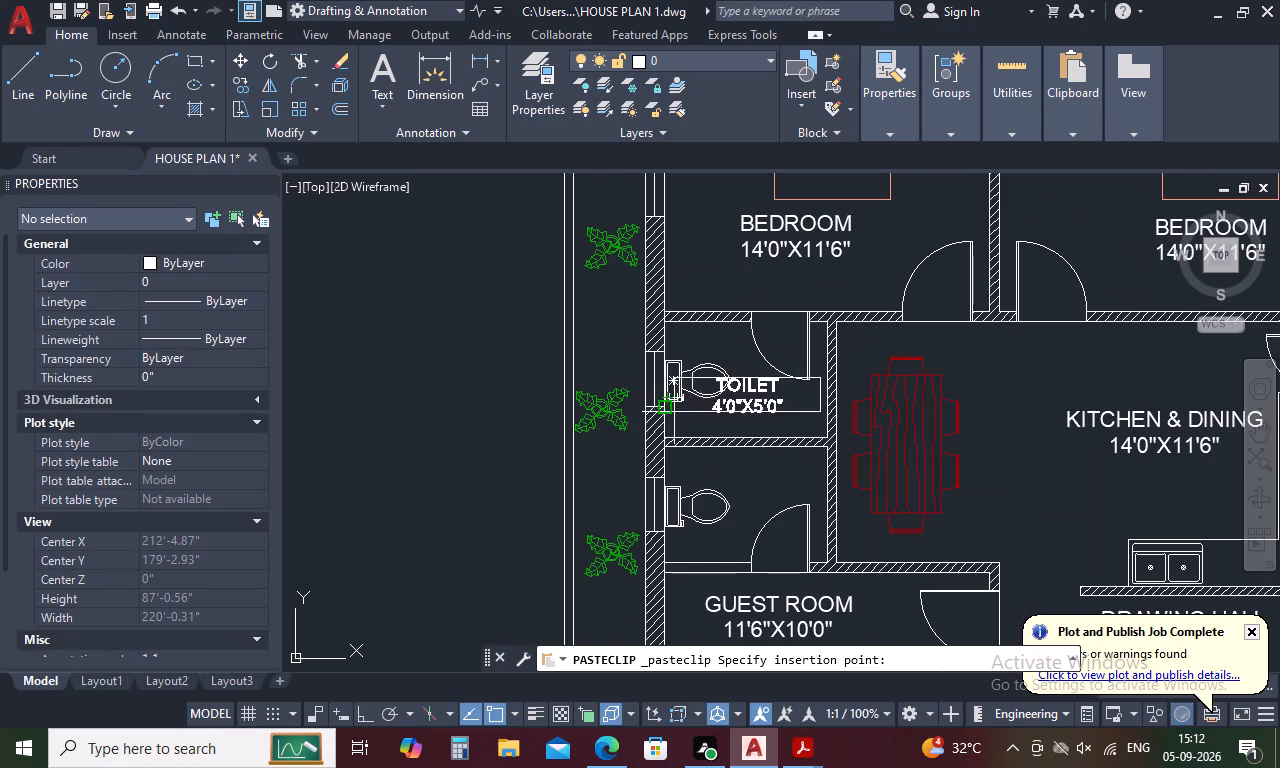
{"action": "left_click", "coordinate": [692, 427]}
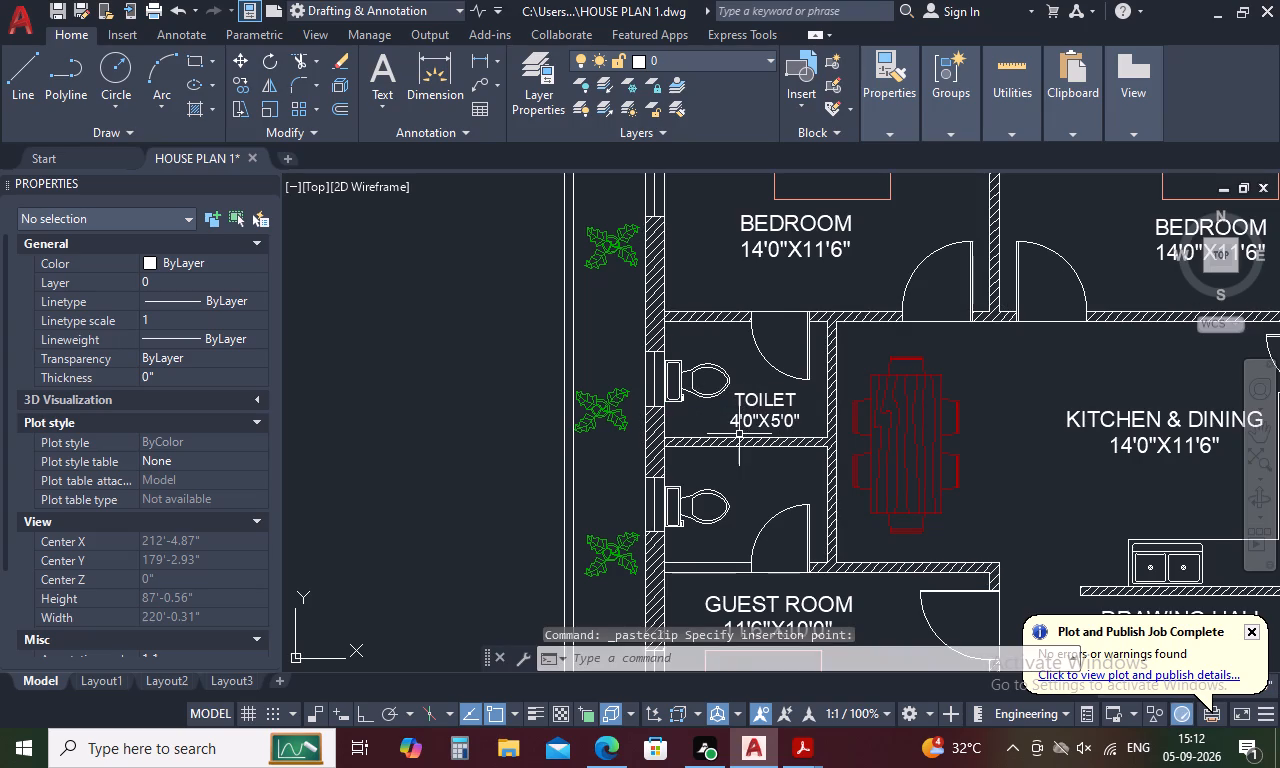
Change the size line of the upper west-side bathroom's label to 7'0"X5'0" and finish the text edit.
{"action": "scroll", "coordinate": [730, 428], "scroll_direction": "up", "scroll_amount": 2}
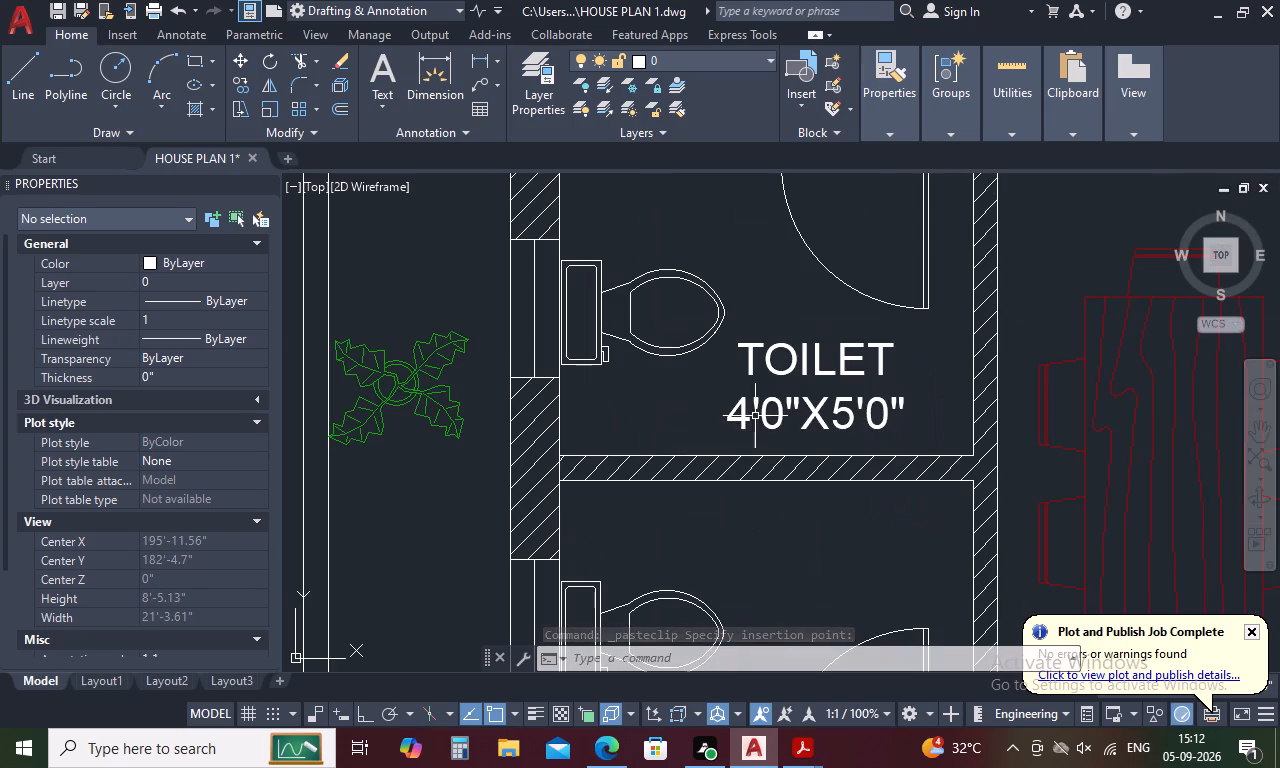
{"action": "double_click", "coordinate": [741, 418]}
{"action": "key", "text": "BackSpace"}
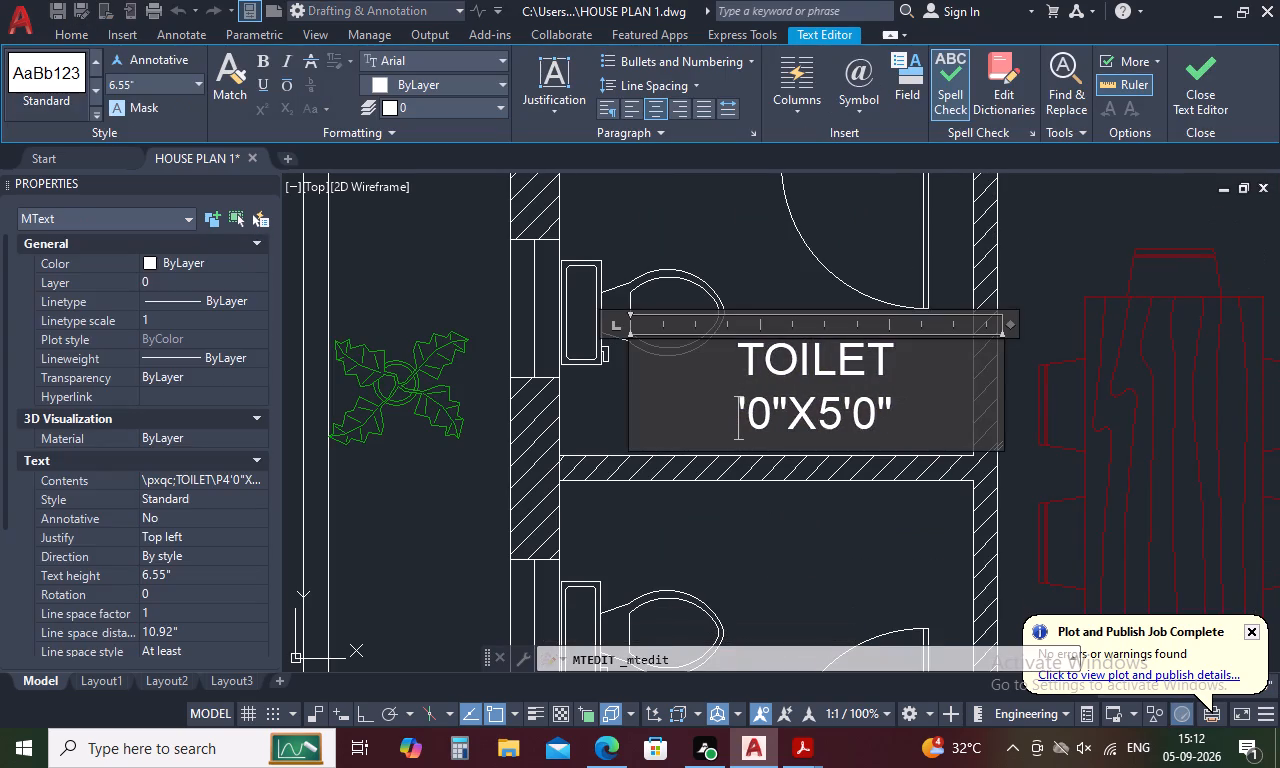
{"action": "key", "text": "7"}
{"action": "left_click", "coordinate": [688, 514]}
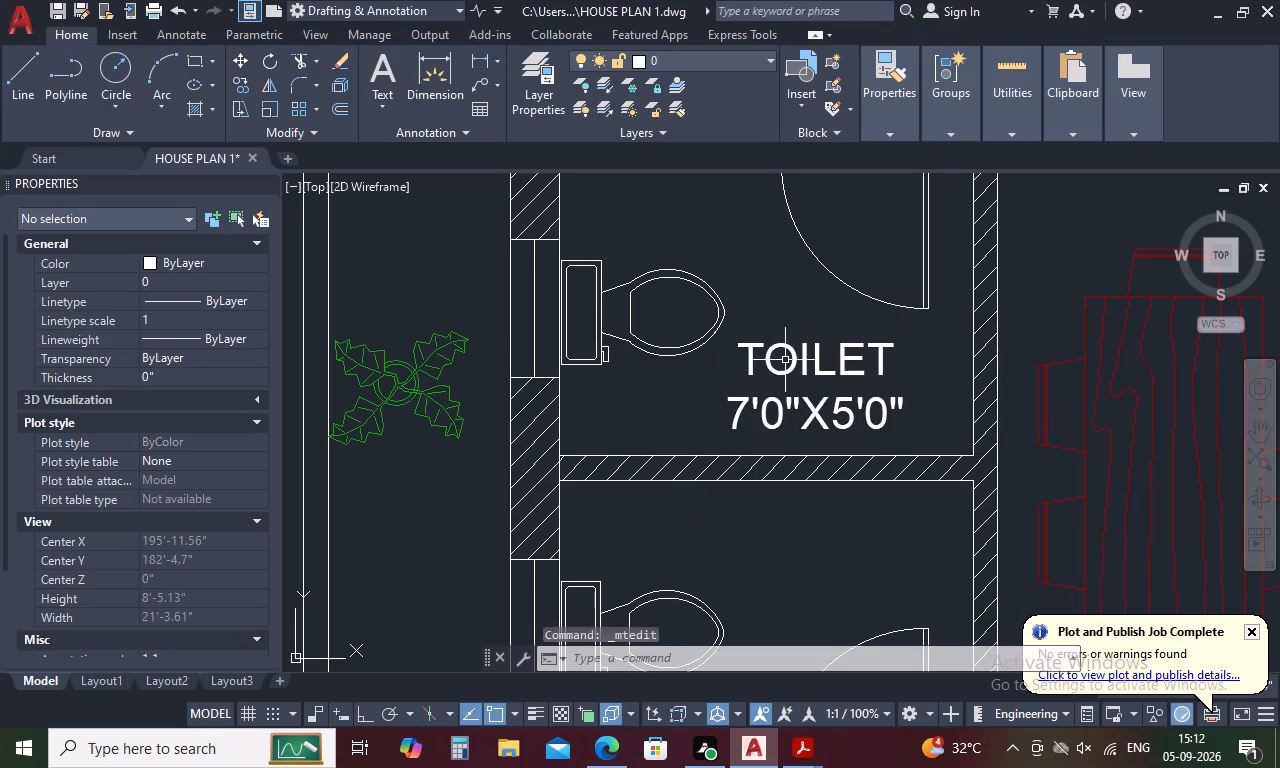
Copy the upper west-side bathroom's TOILET label into the lower west-side bathroom, just under the dividing wall.
{"action": "left_click", "coordinate": [792, 348]}
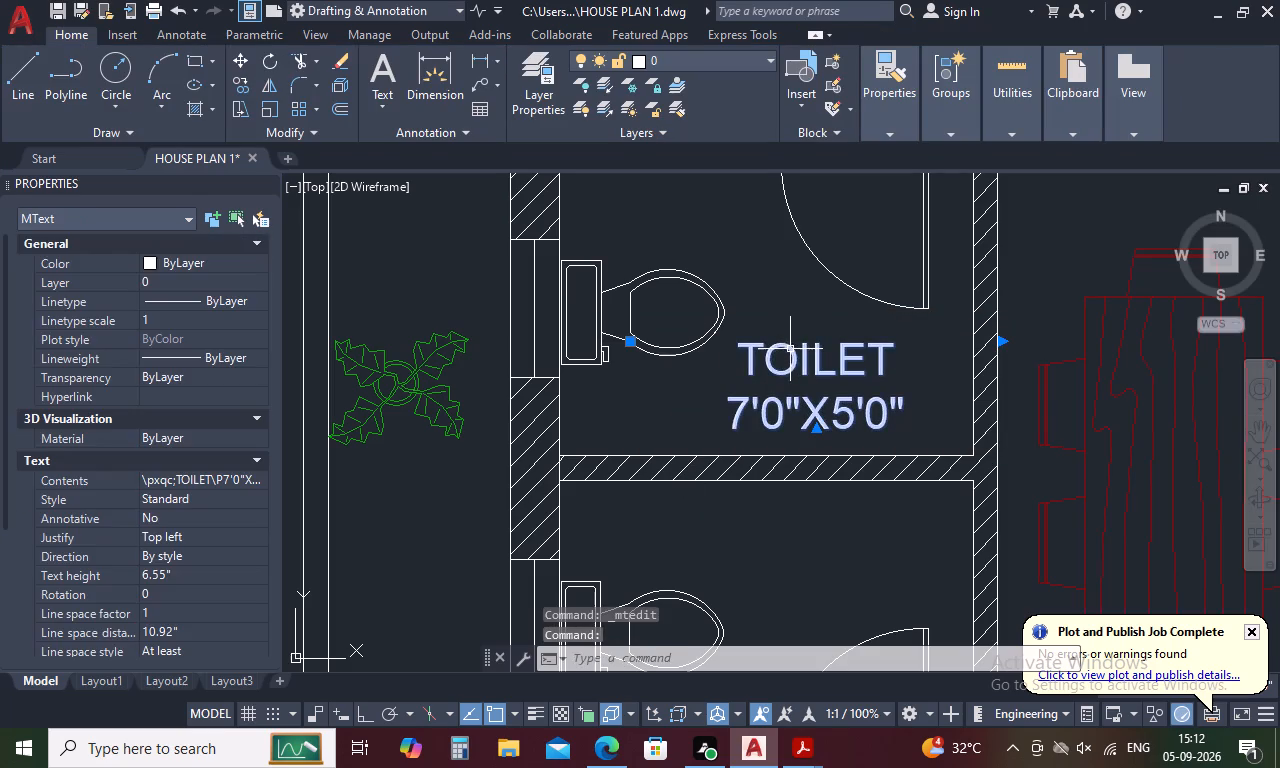
{"action": "key", "text": "ctrl+c"}
{"action": "key", "text": "ctrl+v"}
{"action": "left_click", "coordinate": [632, 593]}
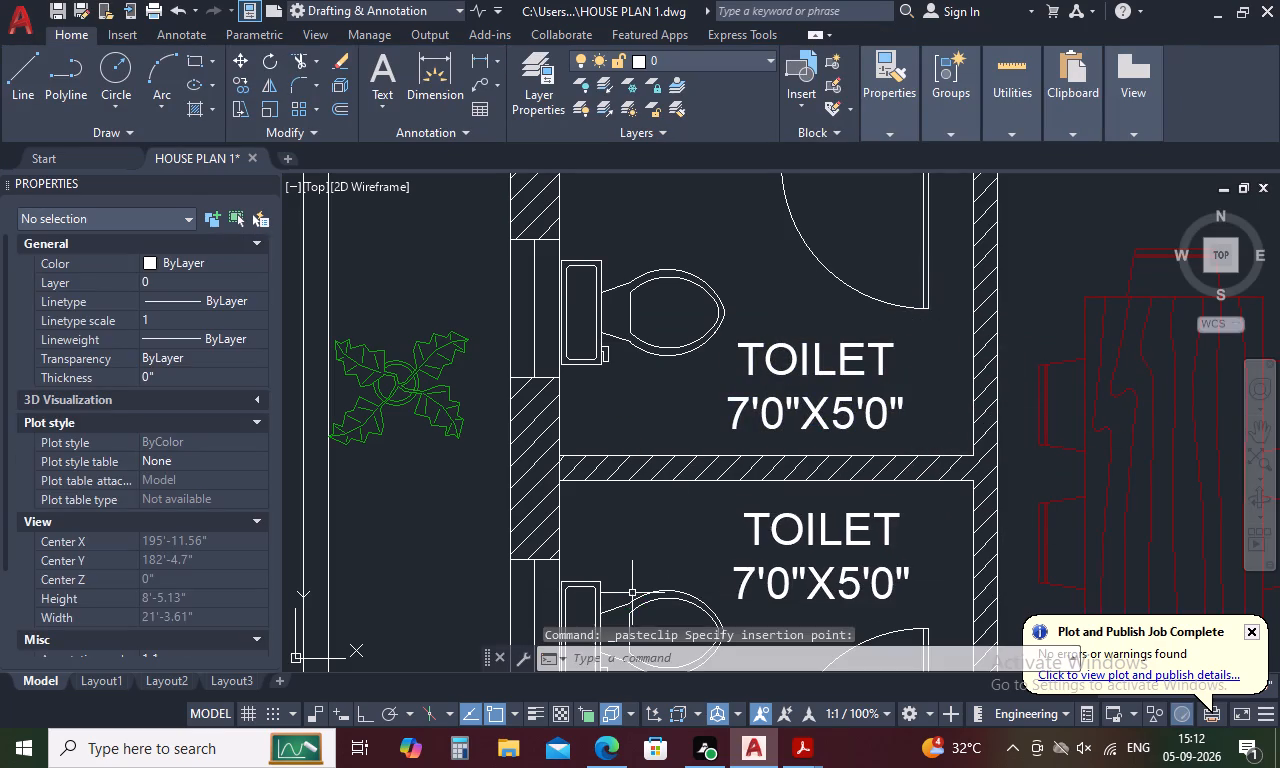
Change the text of the vertical dimension nearest the car in the parking area to 16'-2".
{"action": "scroll", "coordinate": [699, 395], "scroll_direction": "down", "scroll_amount": 3}
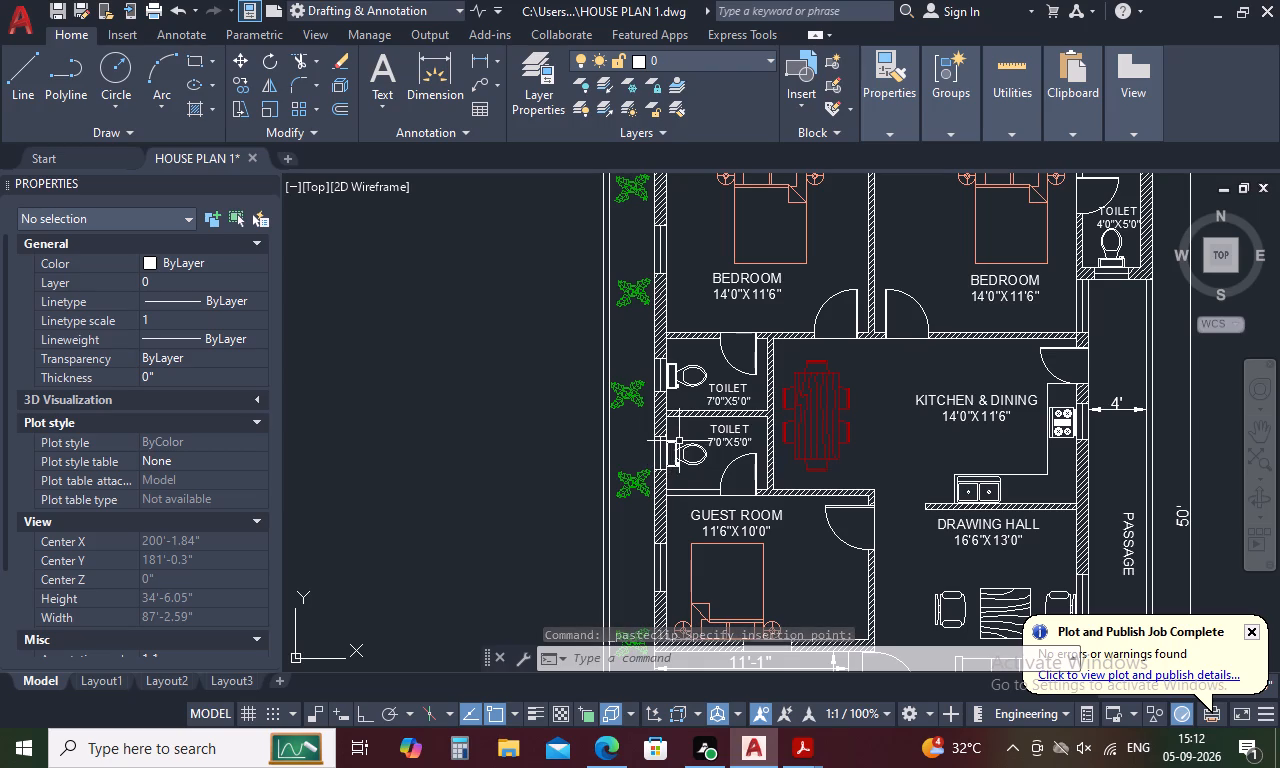
{"action": "scroll", "coordinate": [684, 439], "scroll_direction": "down", "scroll_amount": 2}
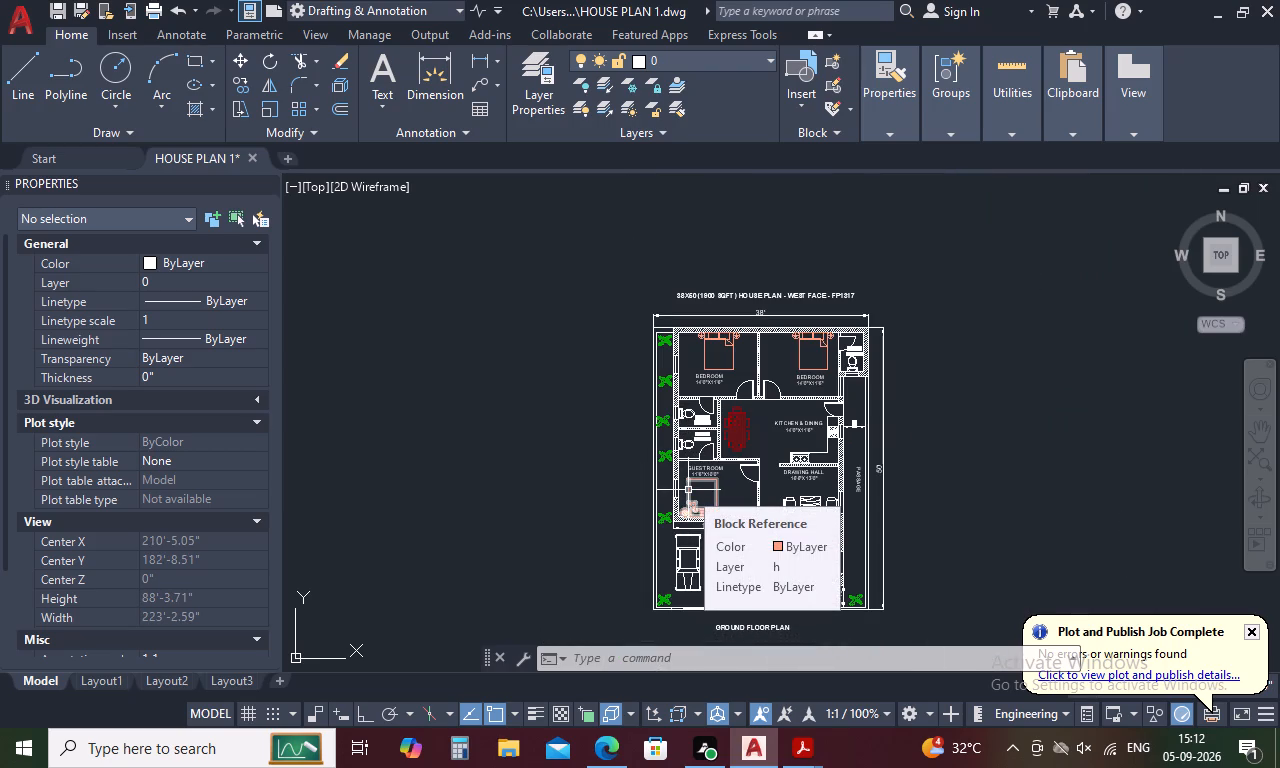
{"action": "scroll", "coordinate": [732, 581], "scroll_direction": "up", "scroll_amount": 3}
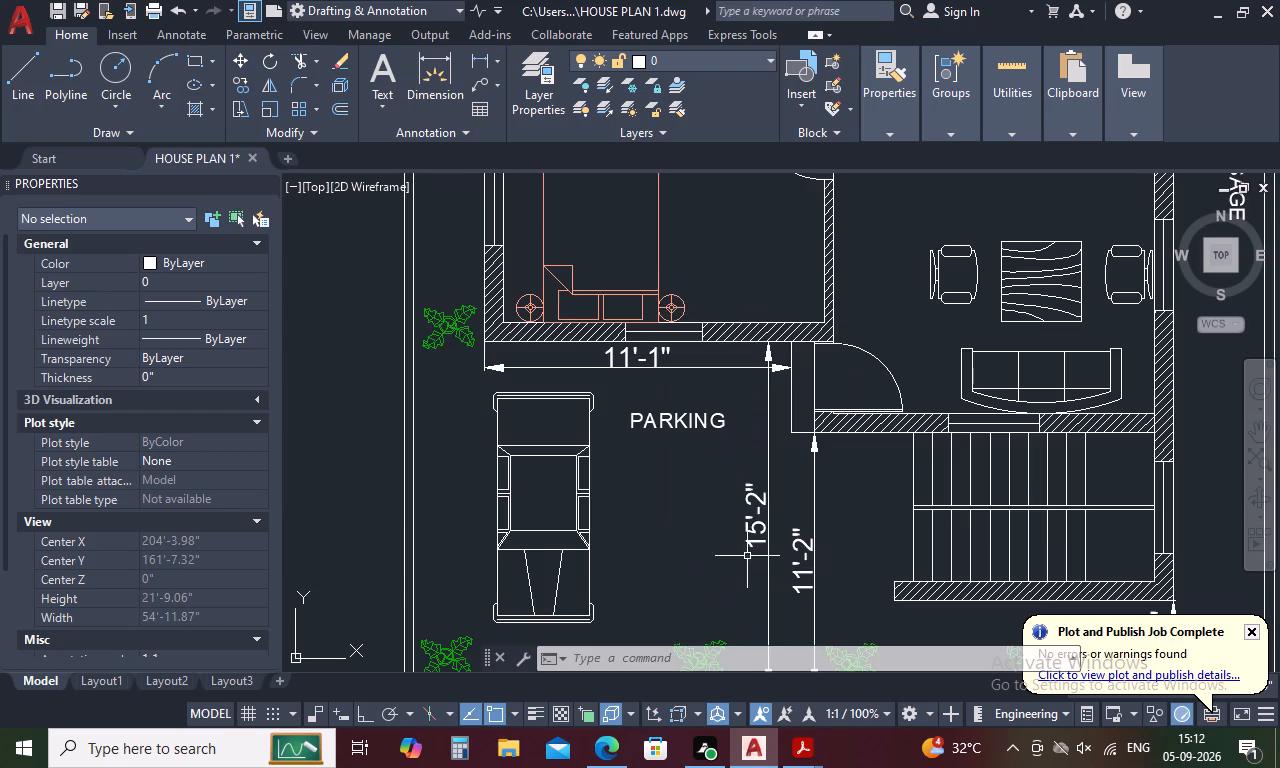
{"action": "double_click", "coordinate": [750, 529]}
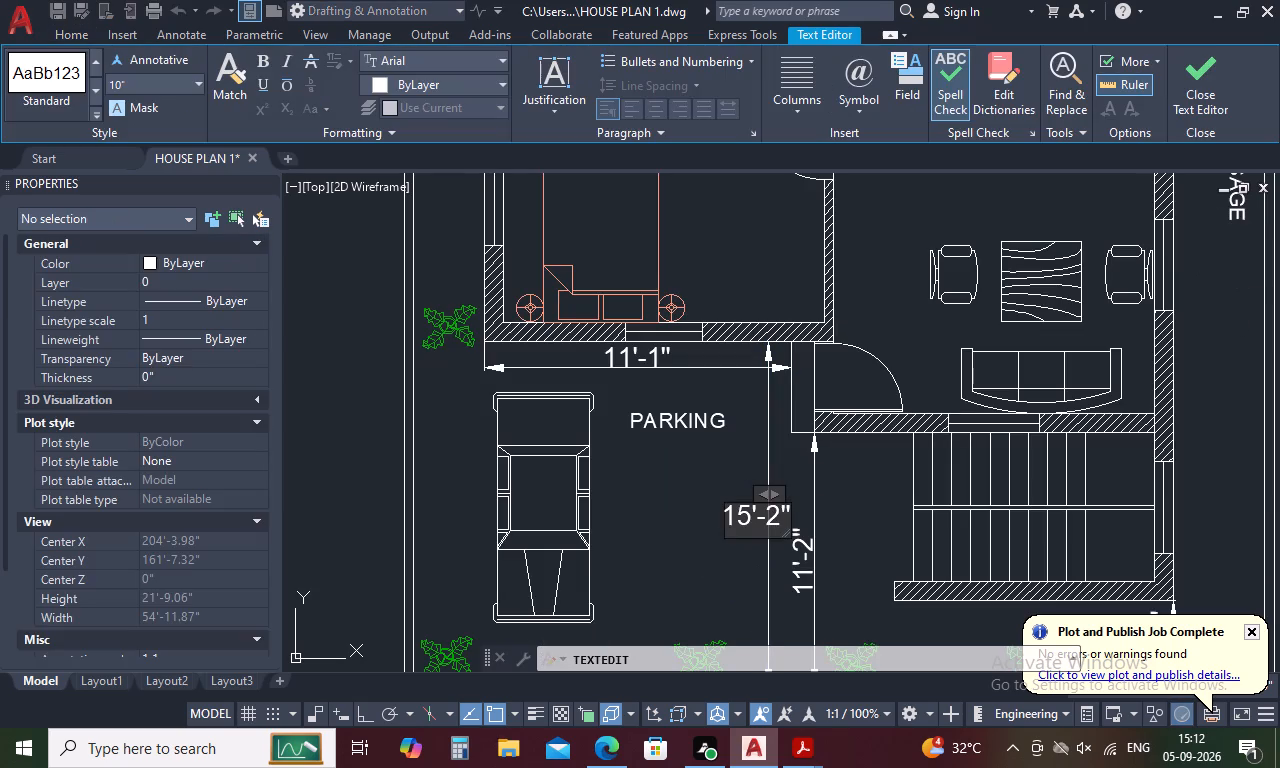
{"action": "left_click", "coordinate": [746, 519]}
{"action": "key", "text": "BackSpace"}
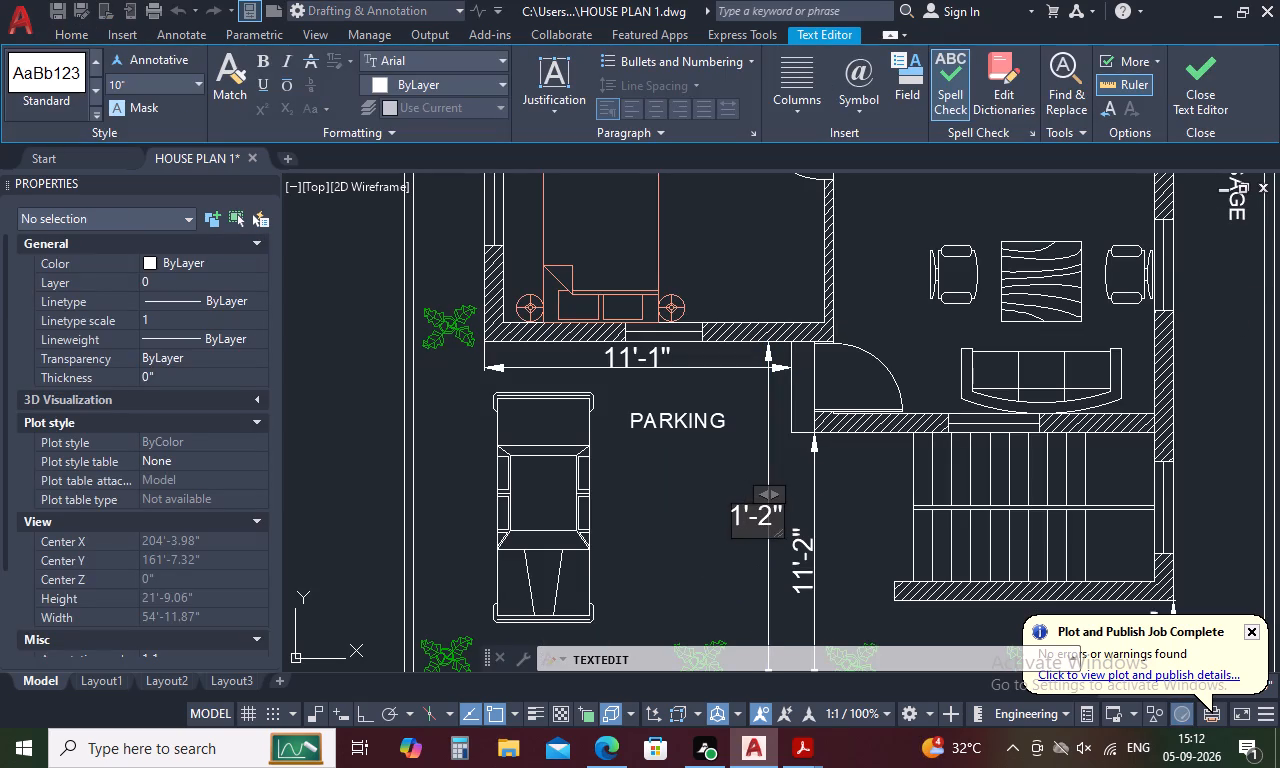
{"action": "key", "text": "6"}
{"action": "left_click", "coordinate": [852, 513]}
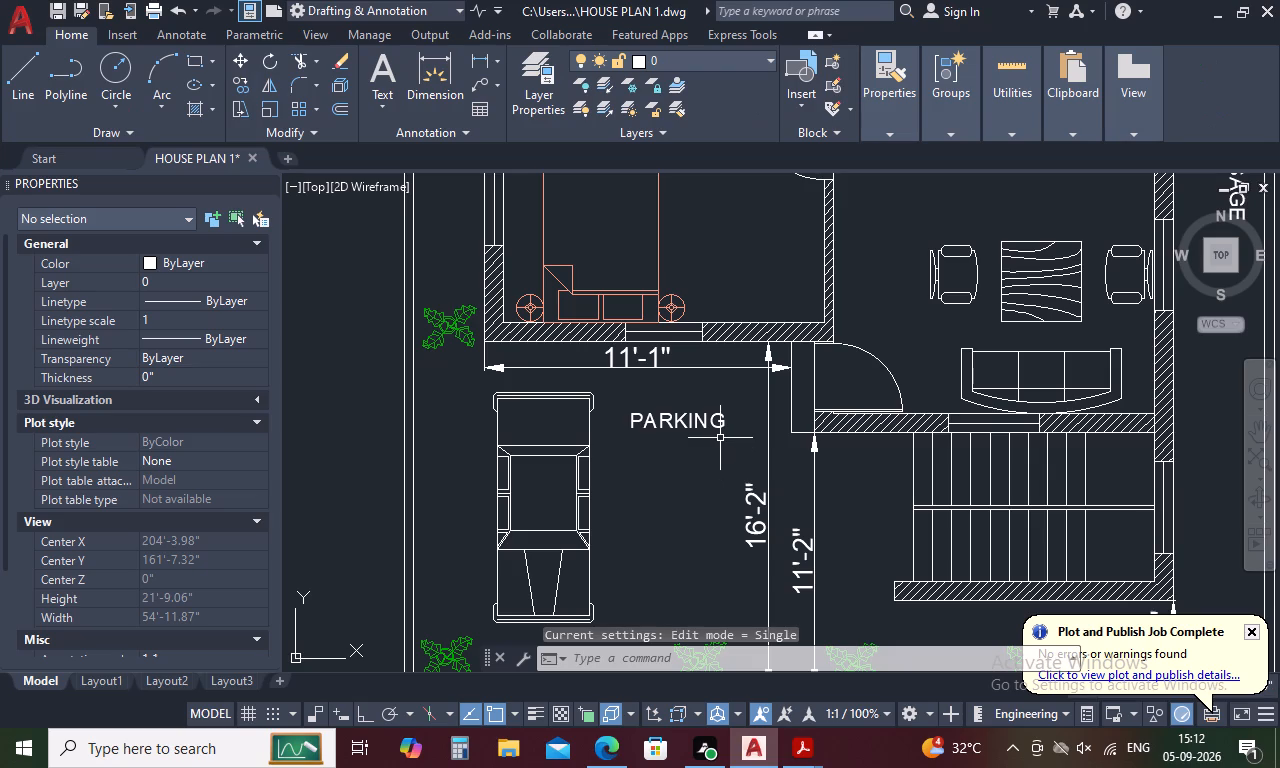
Save the corrected HOUSE PLAN 1 drawing.
{"action": "scroll", "coordinate": [706, 403], "scroll_direction": "down", "scroll_amount": 2}
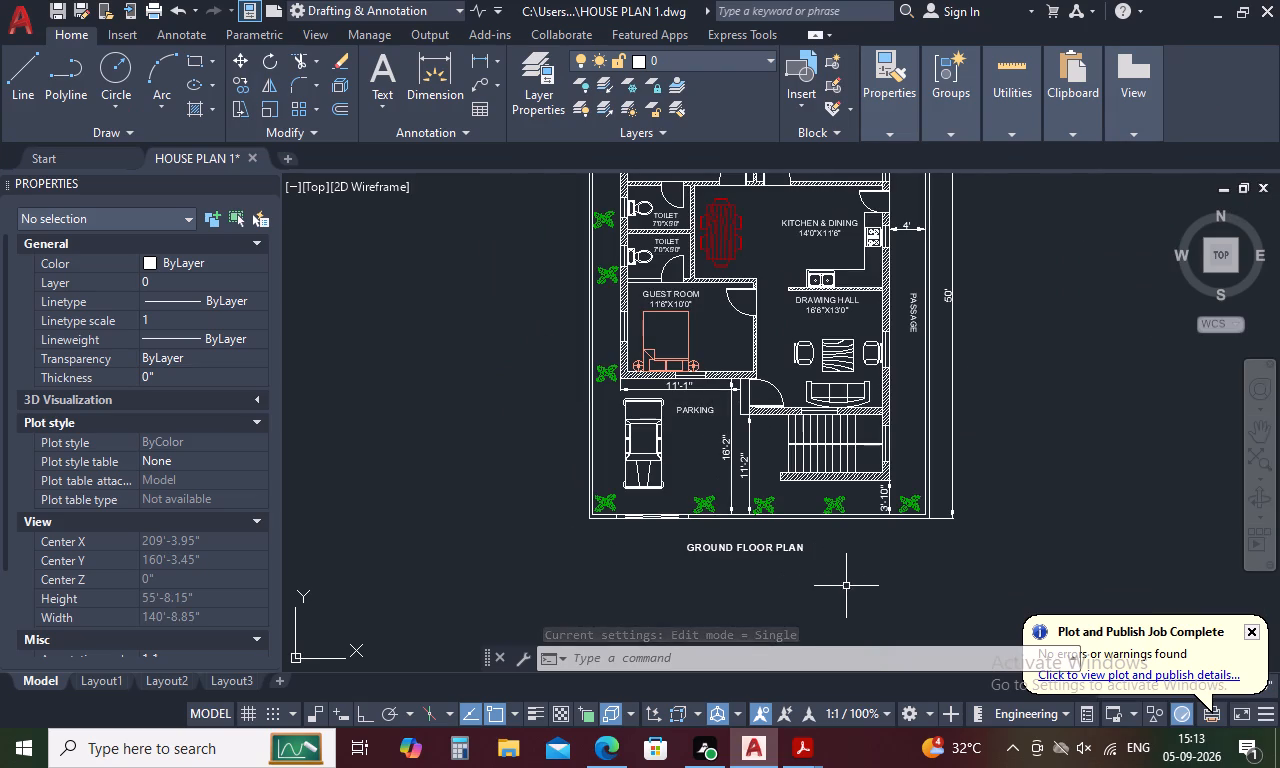
{"action": "key", "text": "ctrl+s"}
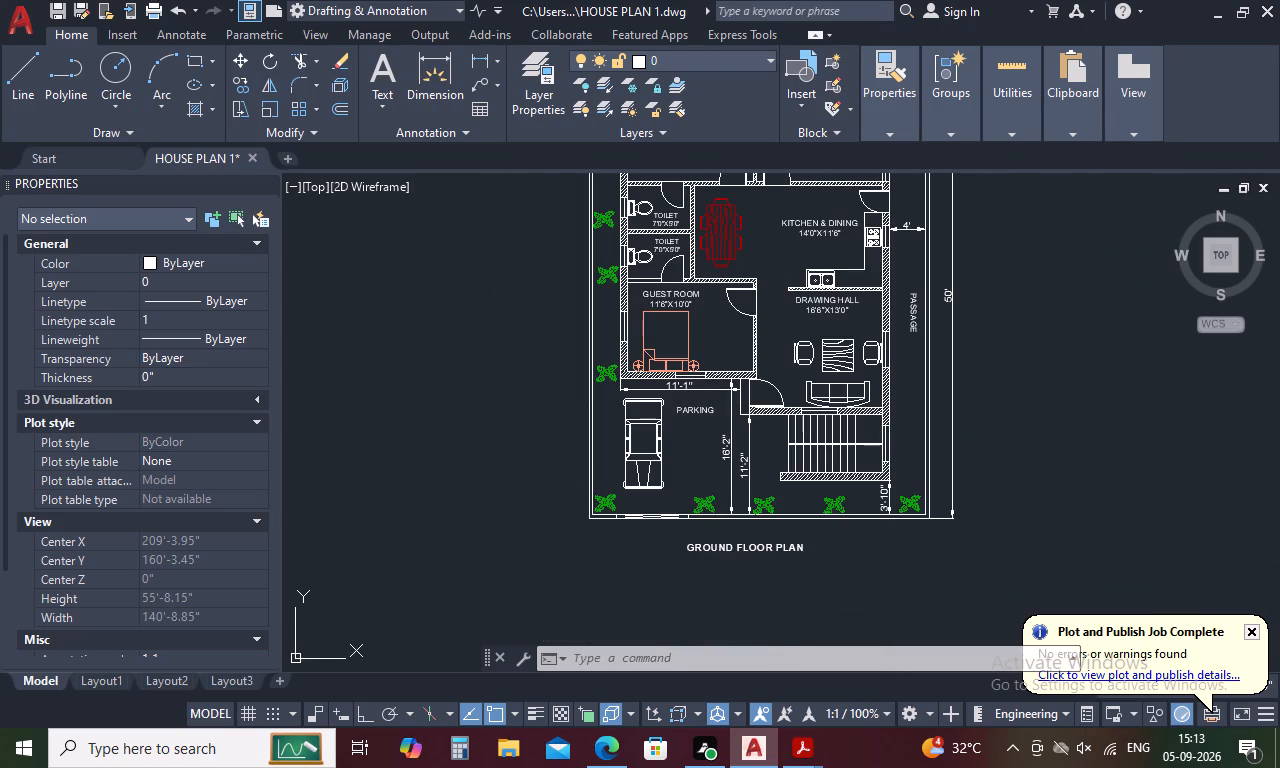
Plot Layout3 to PDF in the PAID INTERNSHIP folder, replacing the existing HOUSE PLAN 1-Layout1.pdf.
{"action": "left_click", "coordinate": [242, 684]}
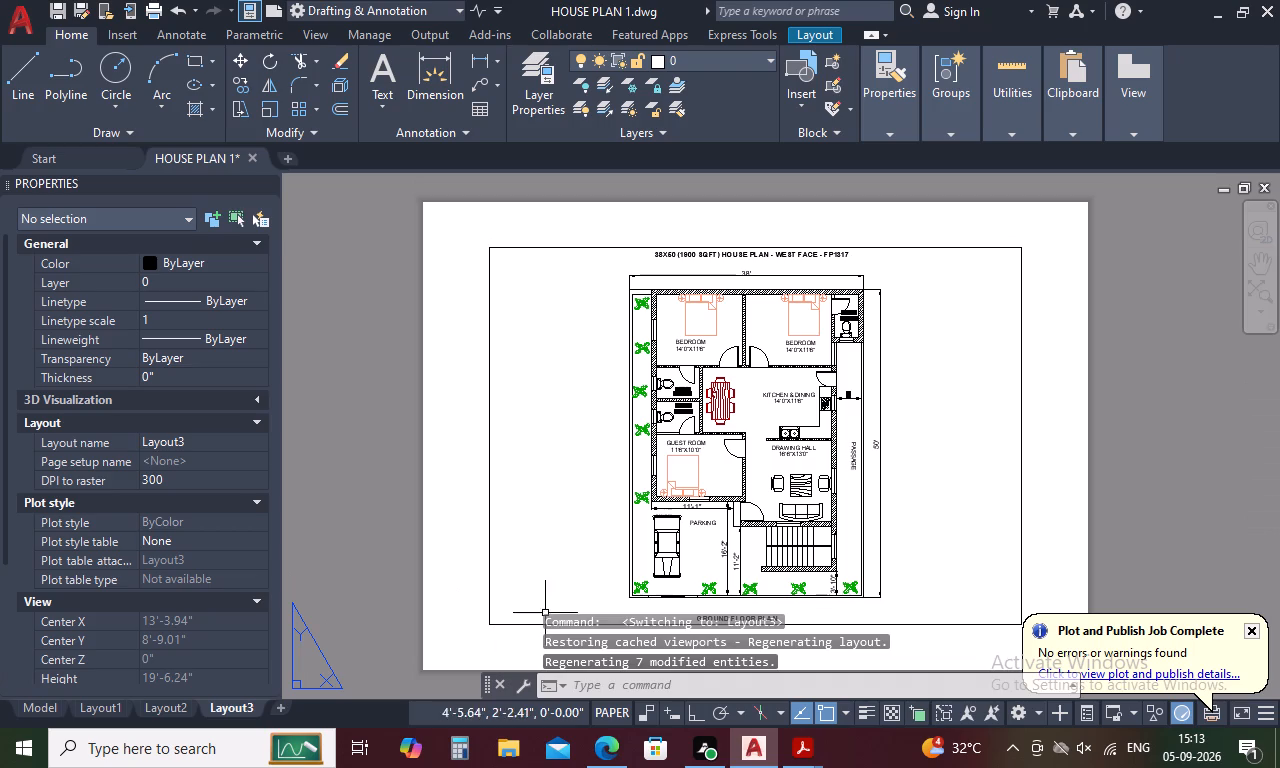
{"action": "scroll", "coordinate": [666, 602], "scroll_direction": "up", "scroll_amount": 1}
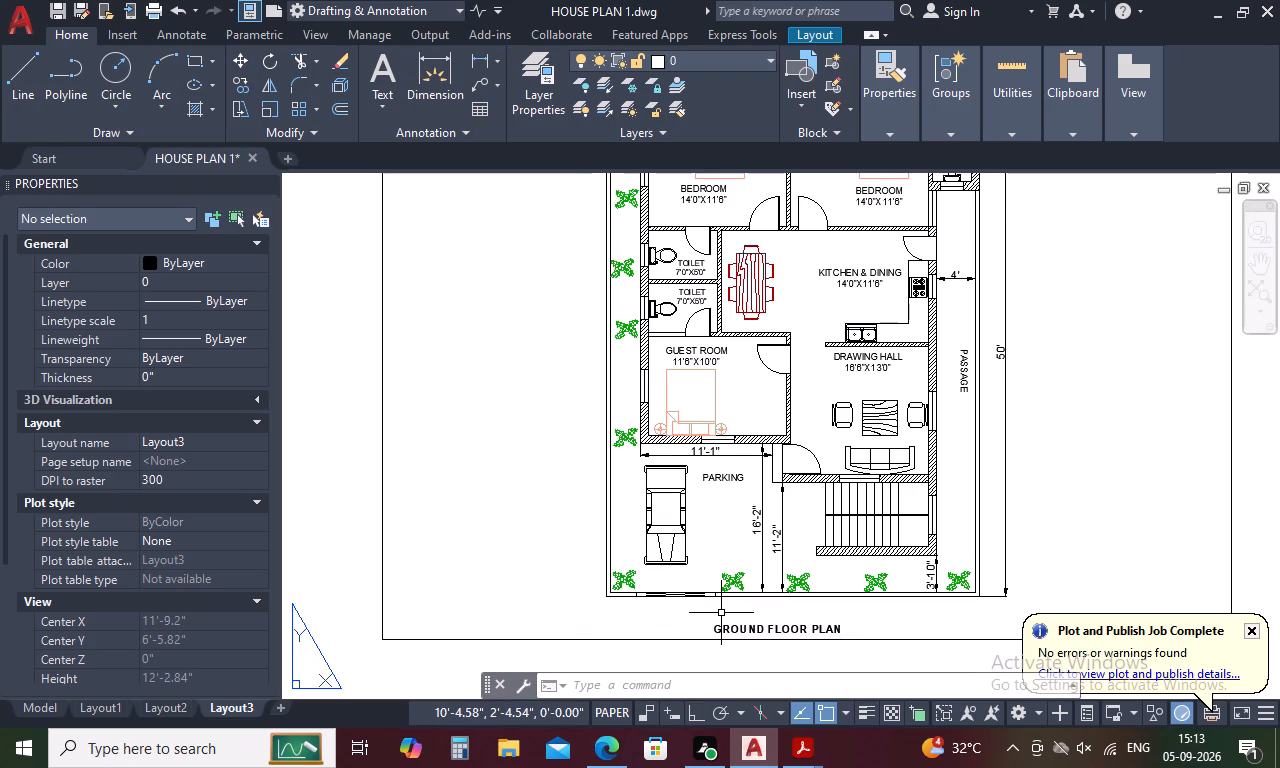
{"action": "key", "text": "ctrl+p"}
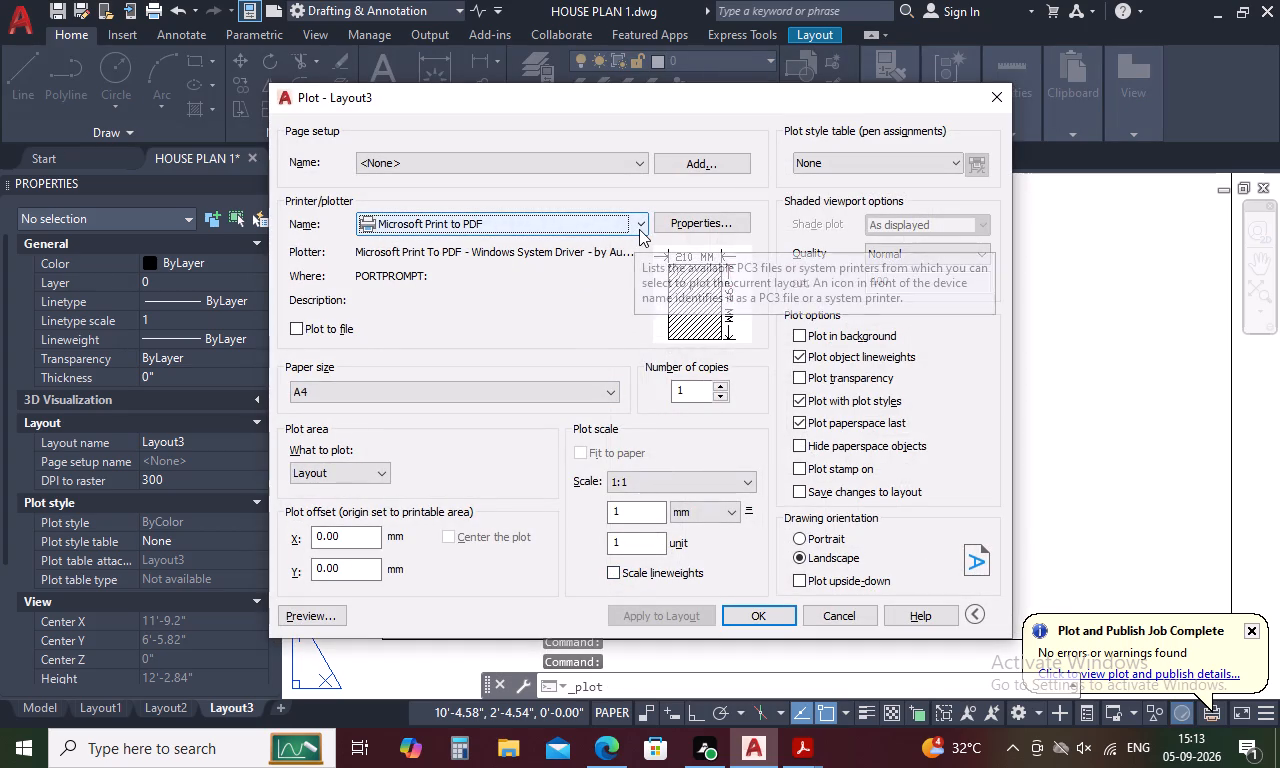
{"action": "left_click", "coordinate": [771, 618]}
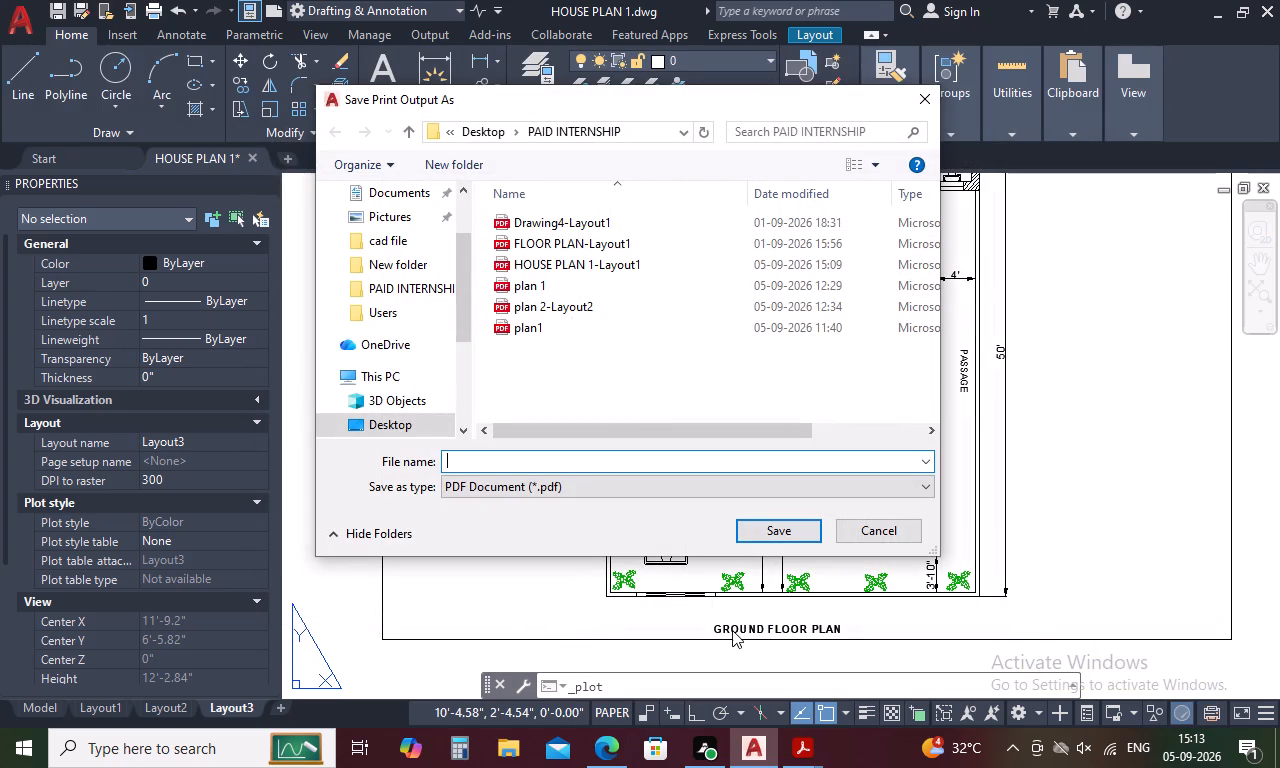
{"action": "type", "text": "HOUSE PLAN"}
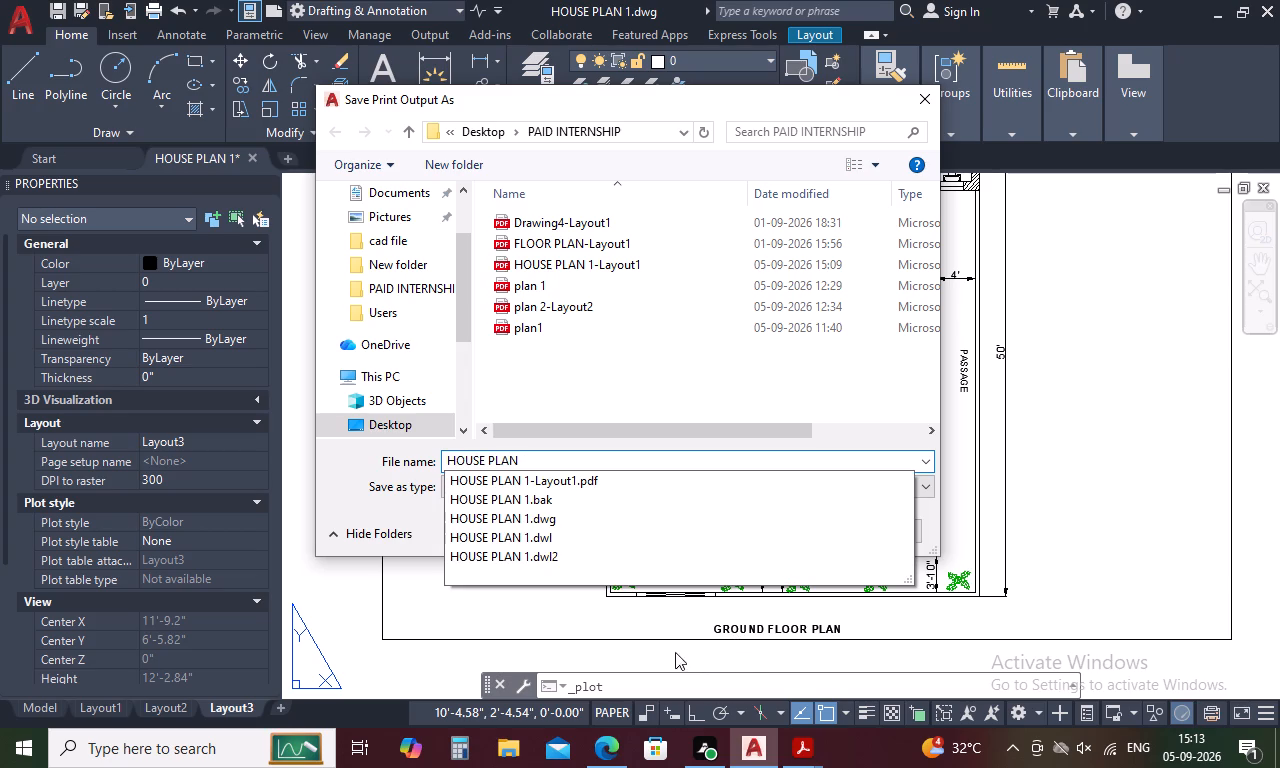
{"action": "left_click", "coordinate": [602, 479]}
{"action": "left_click", "coordinate": [602, 479]}
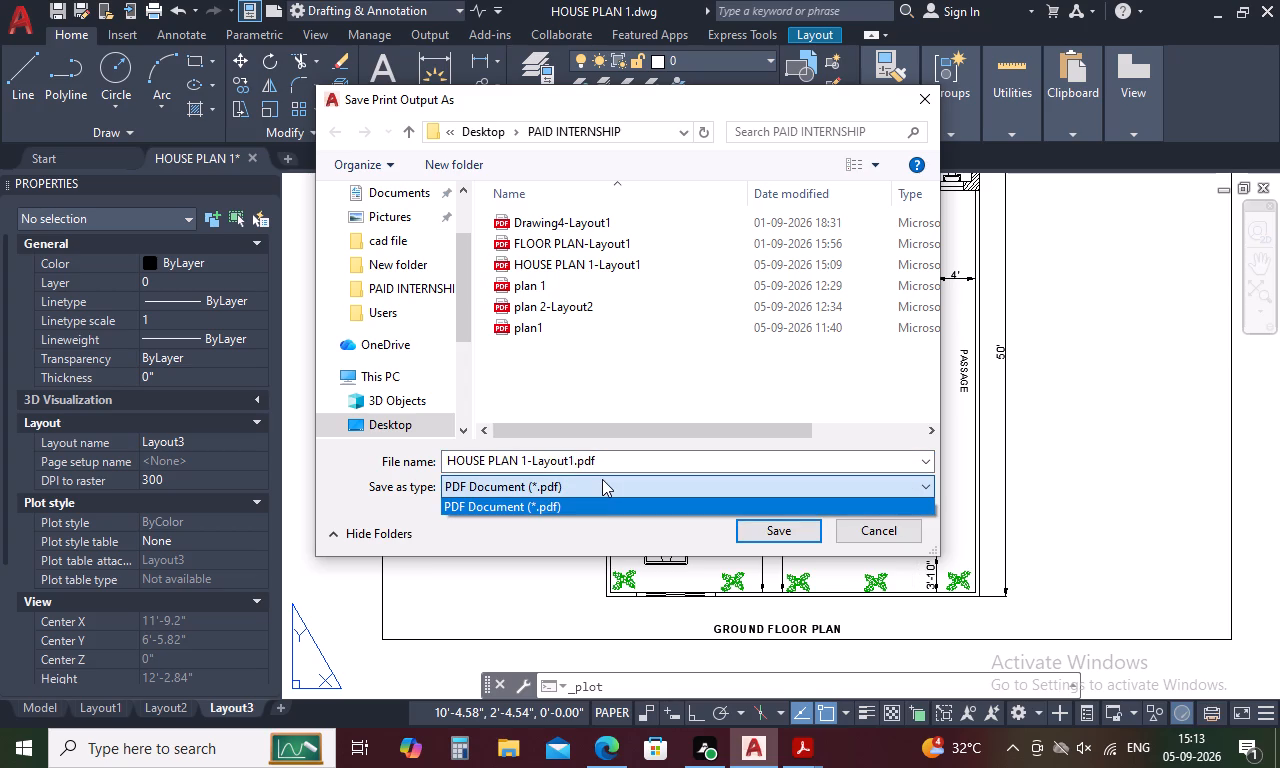
{"action": "left_click", "coordinate": [799, 529]}
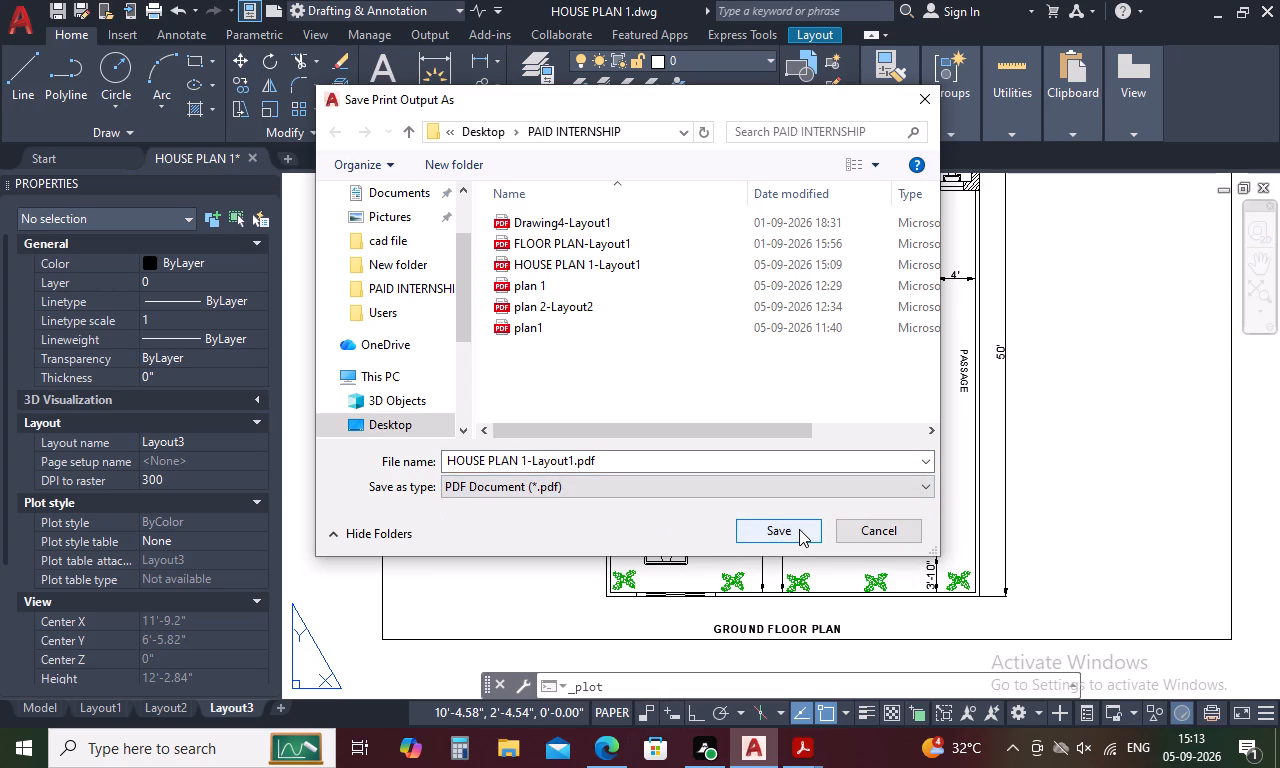
{"action": "left_click", "coordinate": [784, 534]}
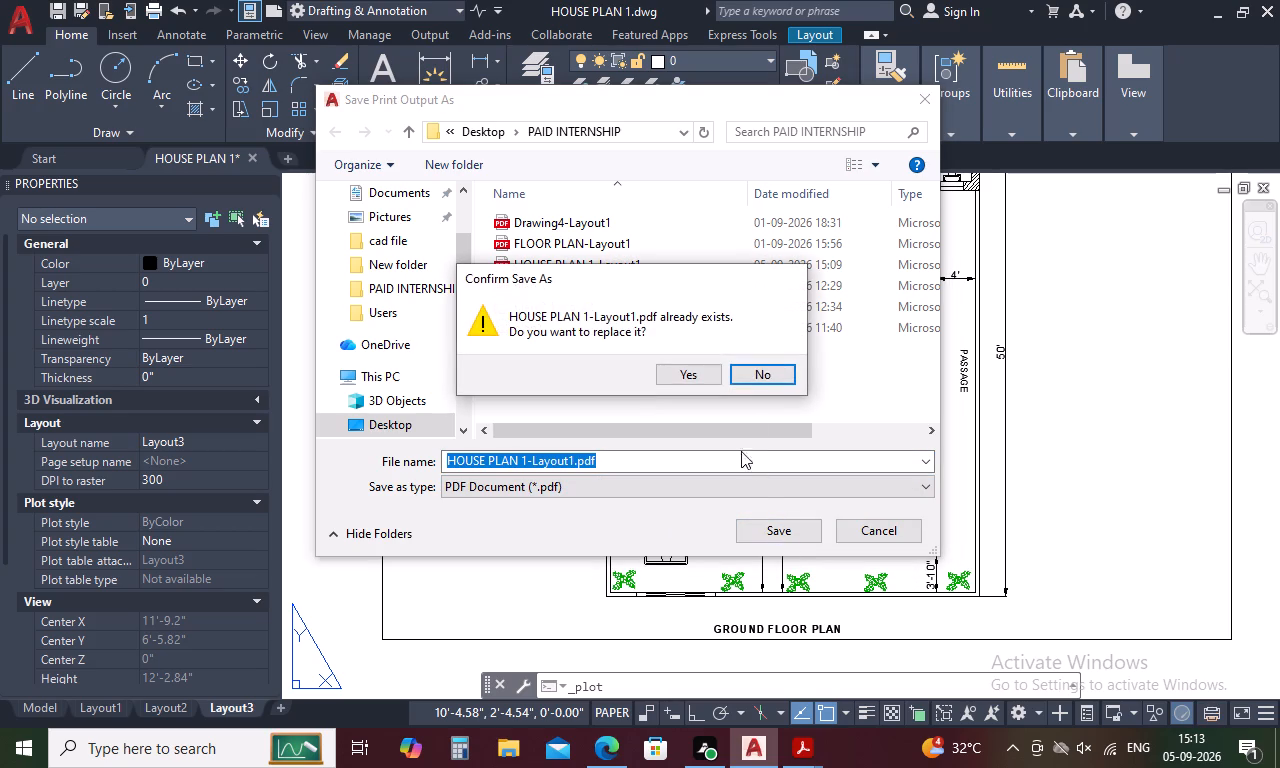
{"action": "left_click", "coordinate": [715, 377]}
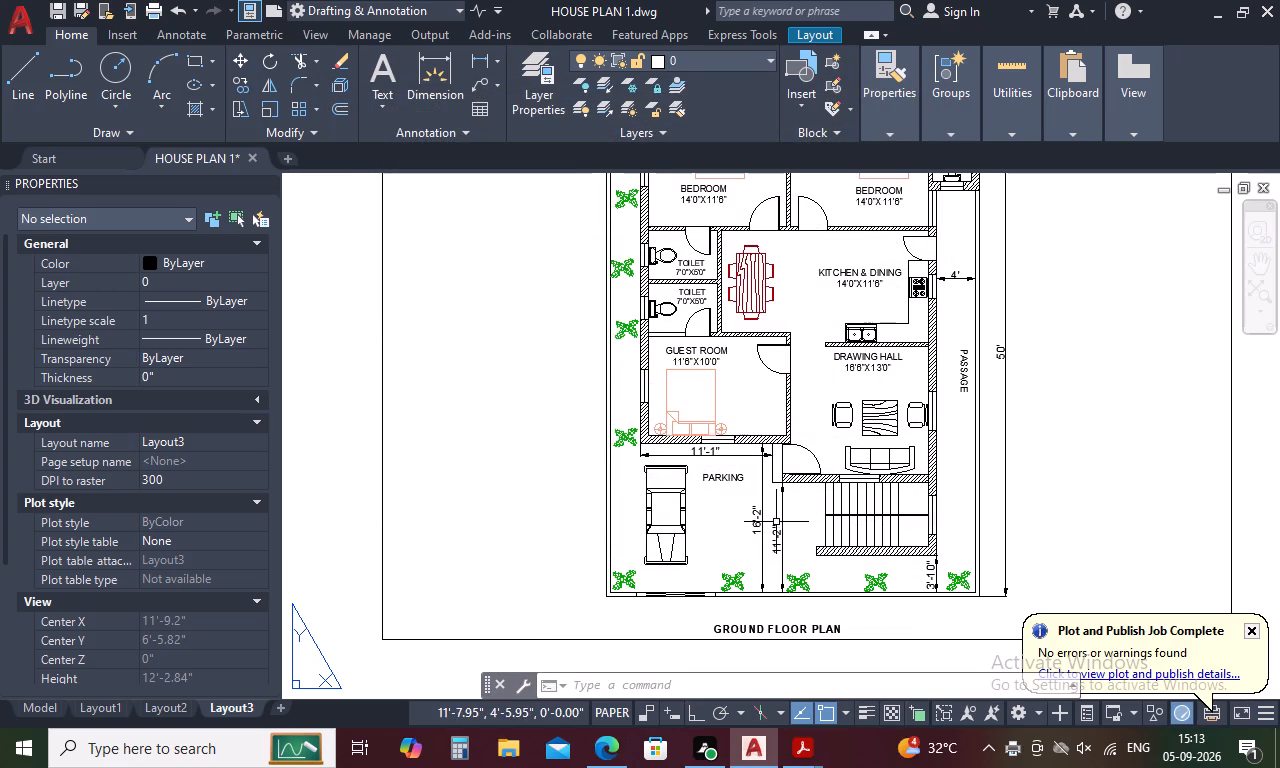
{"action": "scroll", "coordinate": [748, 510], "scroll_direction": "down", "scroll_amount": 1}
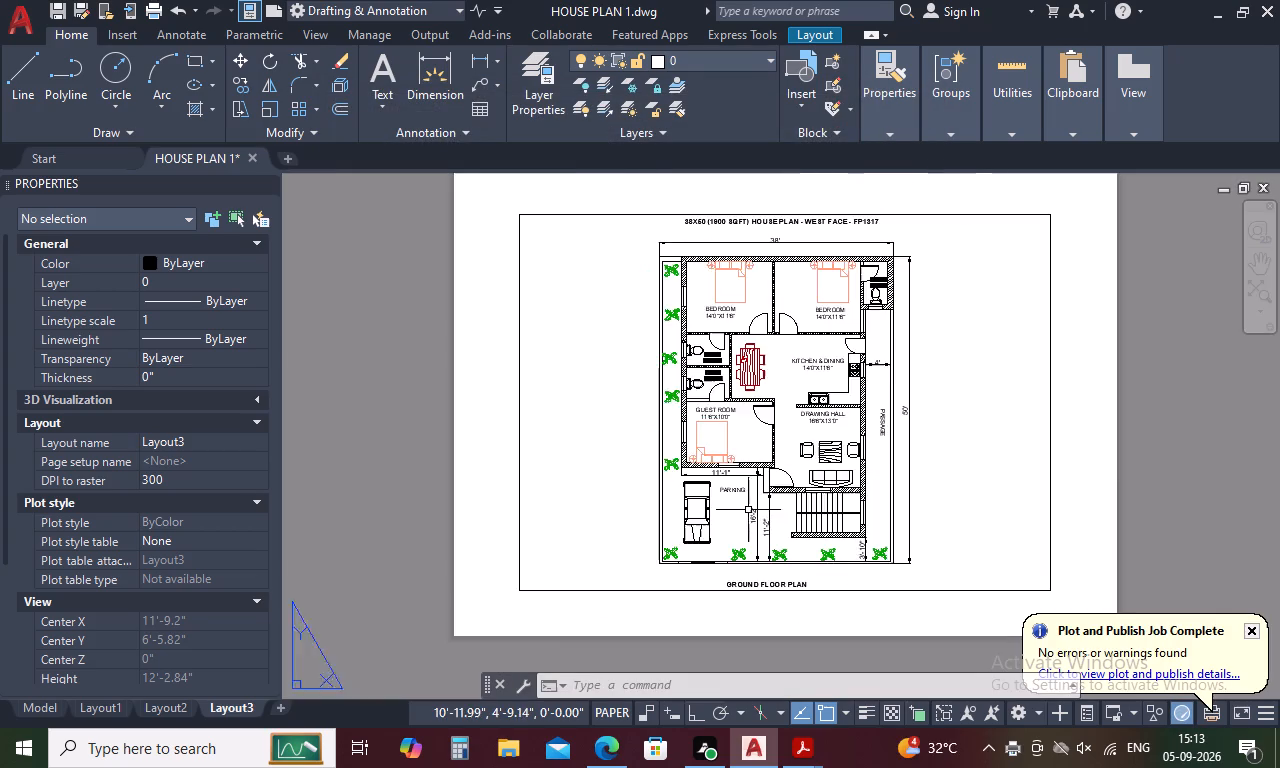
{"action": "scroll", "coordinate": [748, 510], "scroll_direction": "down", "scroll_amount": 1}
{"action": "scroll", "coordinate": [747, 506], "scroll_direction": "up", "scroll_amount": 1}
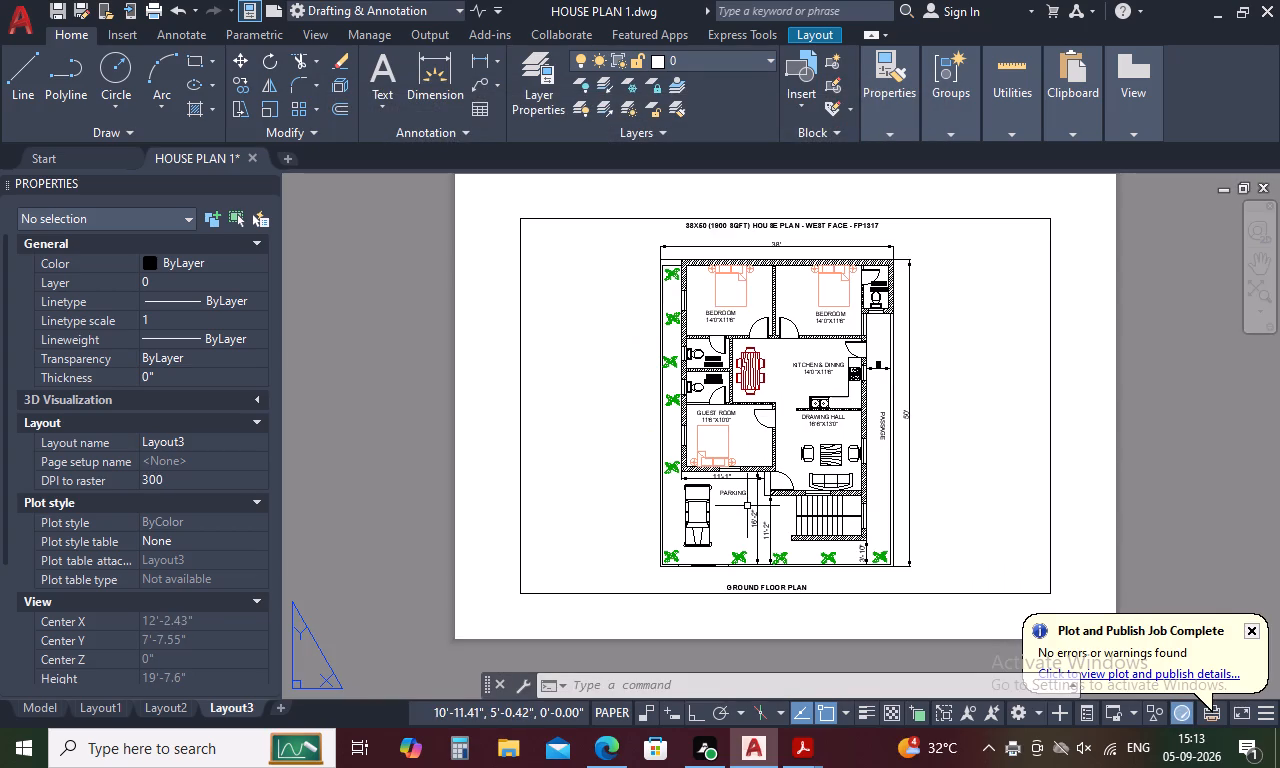